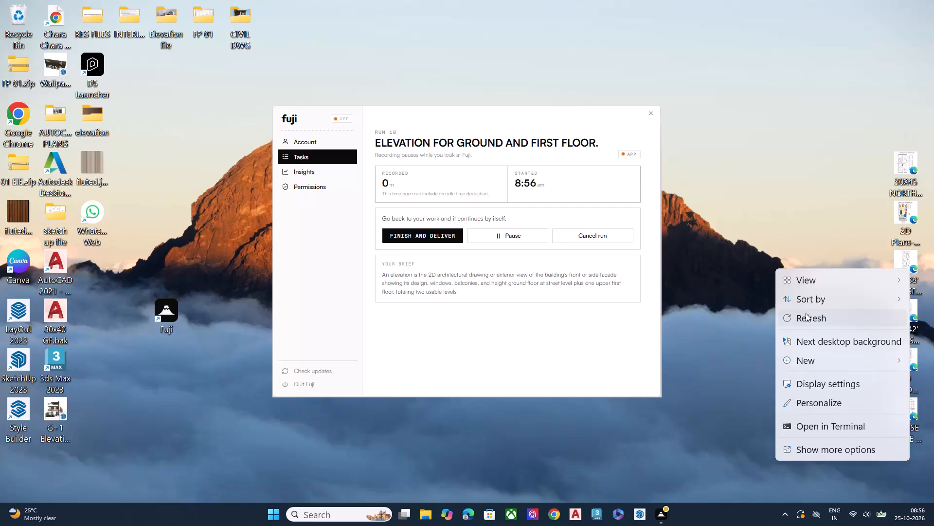
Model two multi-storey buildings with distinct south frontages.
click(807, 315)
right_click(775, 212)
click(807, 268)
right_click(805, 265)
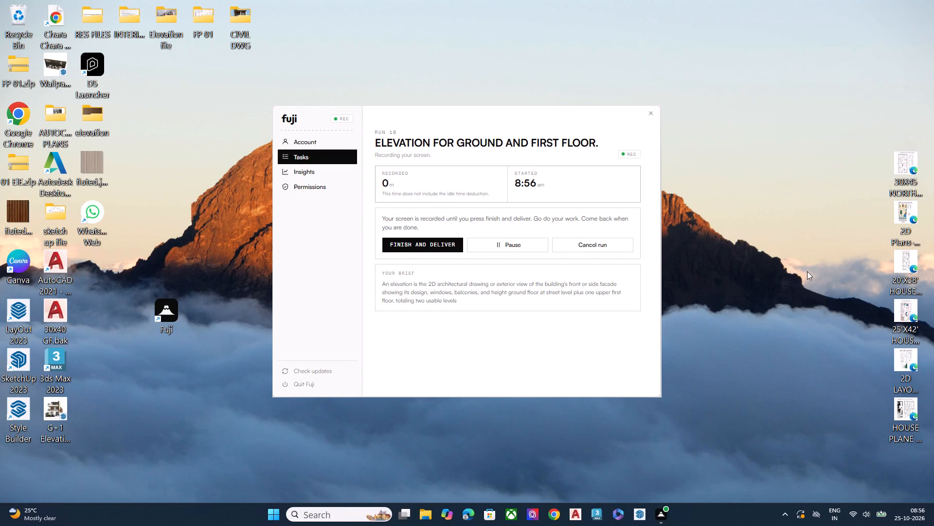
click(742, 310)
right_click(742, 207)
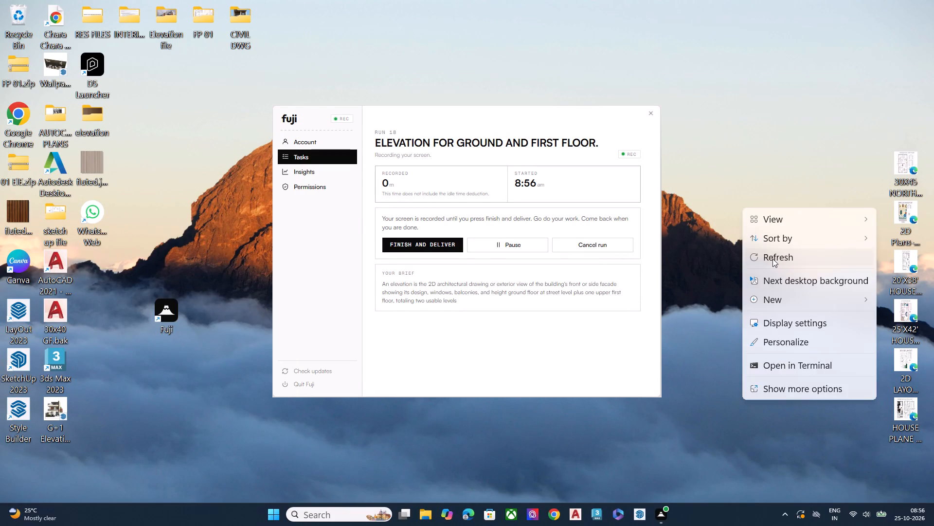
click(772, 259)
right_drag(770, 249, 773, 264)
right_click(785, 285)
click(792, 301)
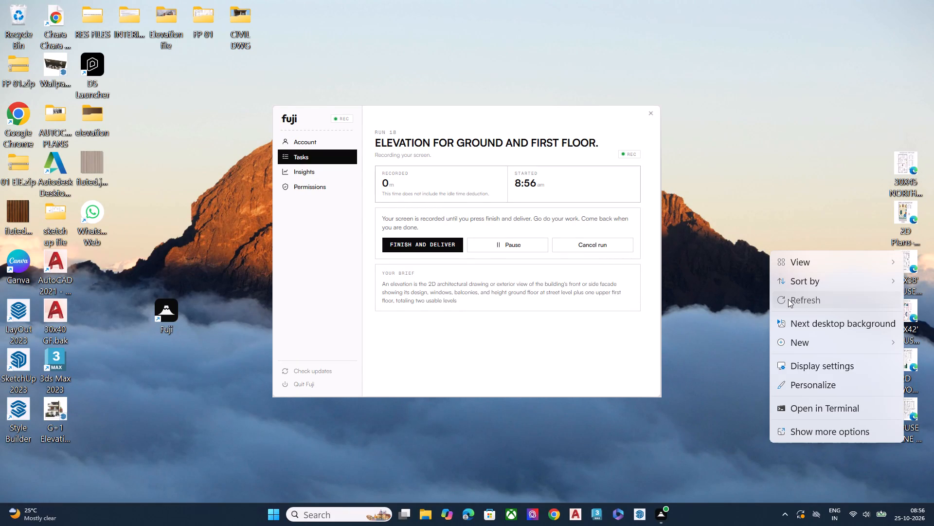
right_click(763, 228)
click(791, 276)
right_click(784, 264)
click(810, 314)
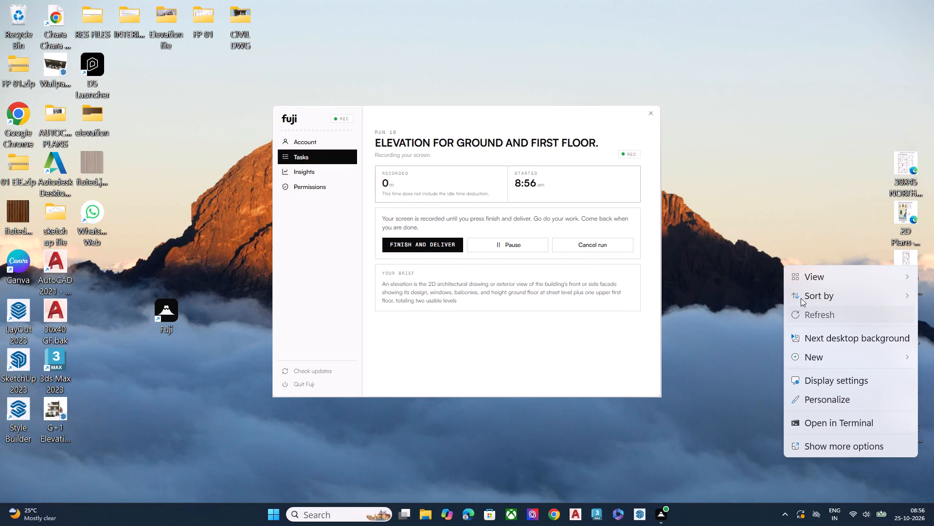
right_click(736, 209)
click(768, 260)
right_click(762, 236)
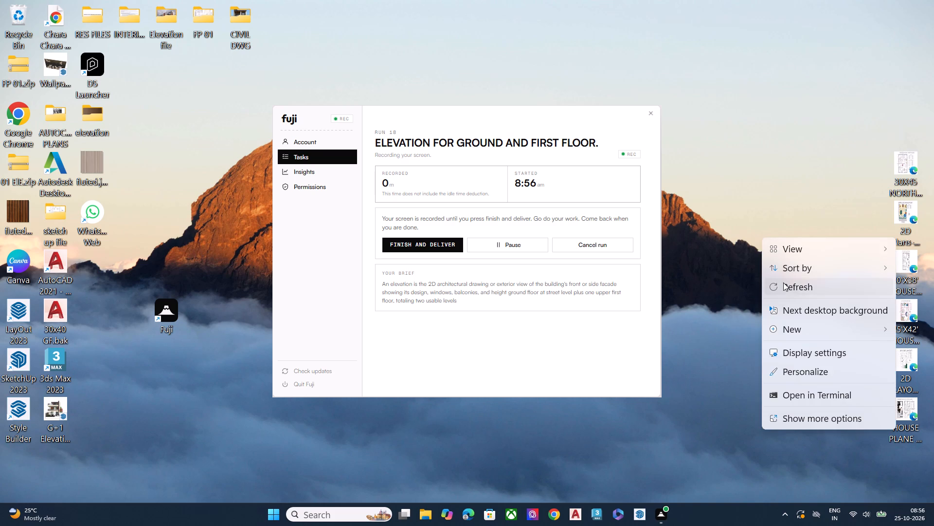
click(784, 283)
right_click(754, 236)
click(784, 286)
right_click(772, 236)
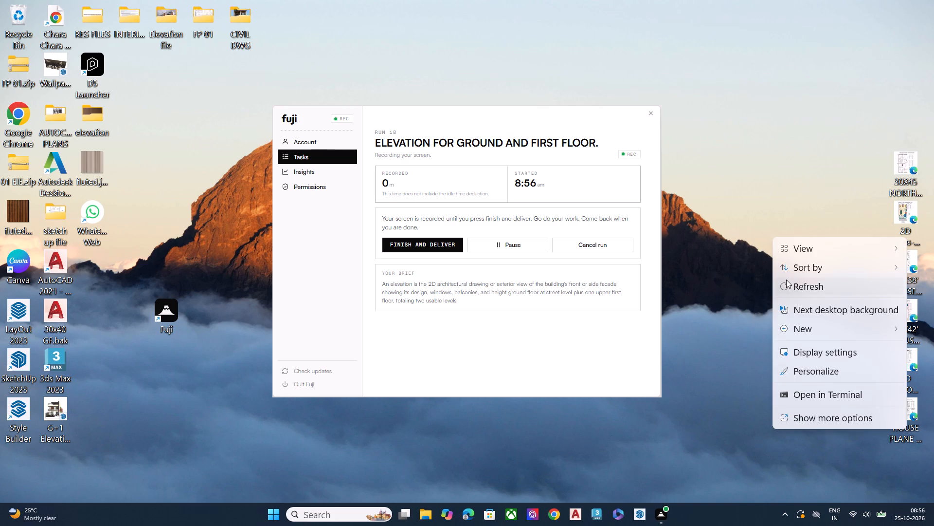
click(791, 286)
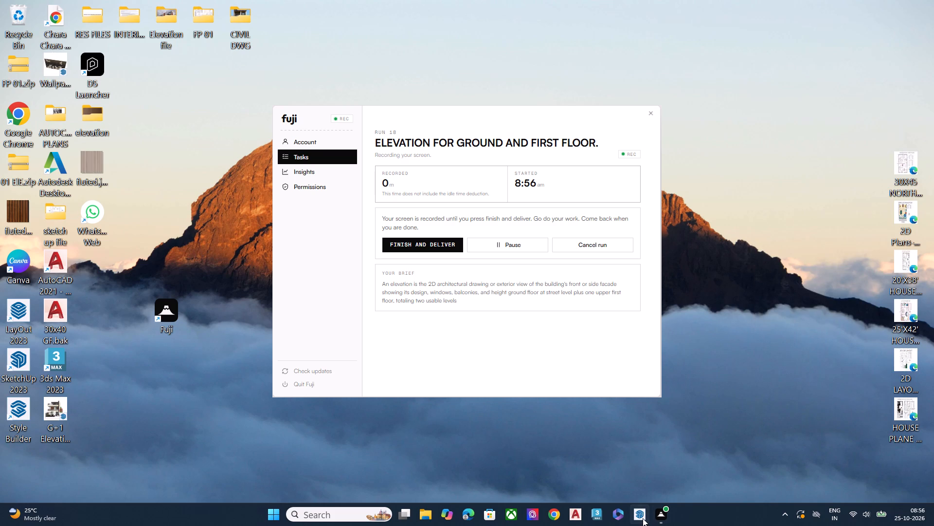
Launch SketchUp and create a new model from the Simple template in inches.
double_click(643, 518)
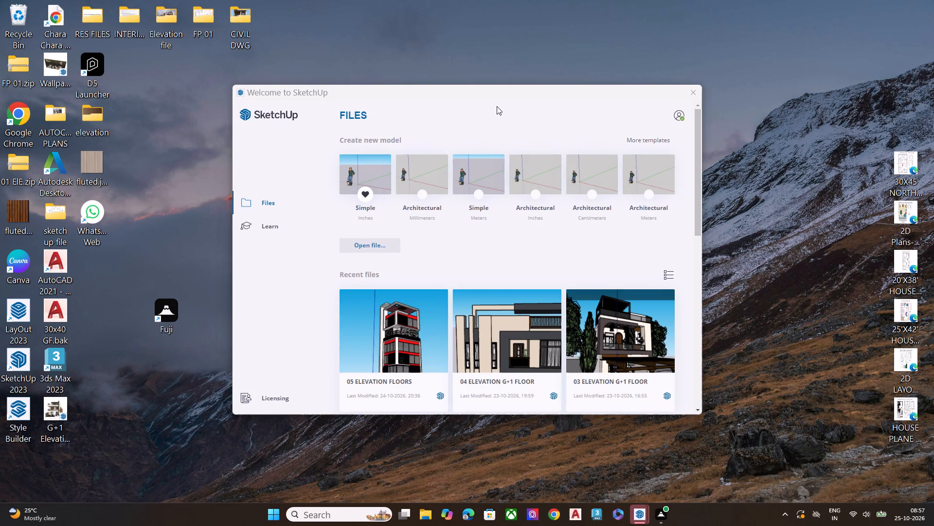
scroll(448, 312, down, 1)
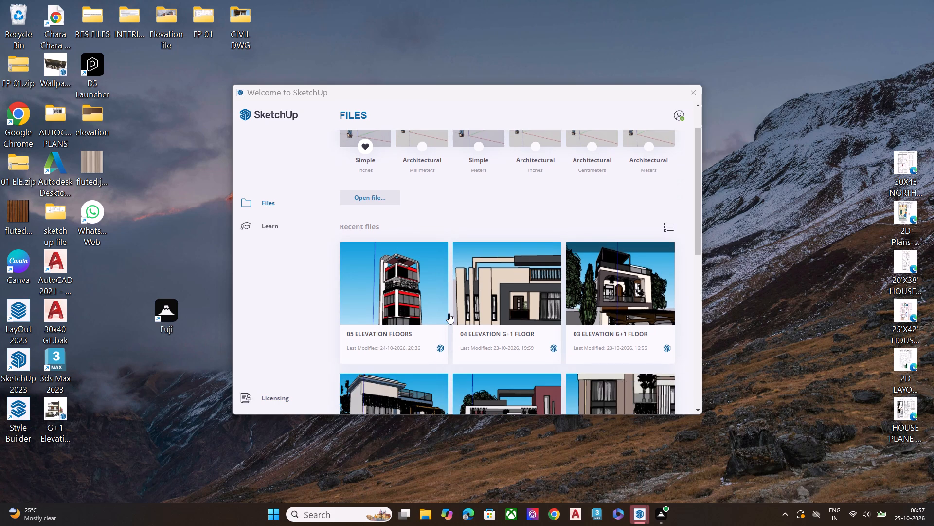
scroll(446, 315, up, 2)
click(374, 185)
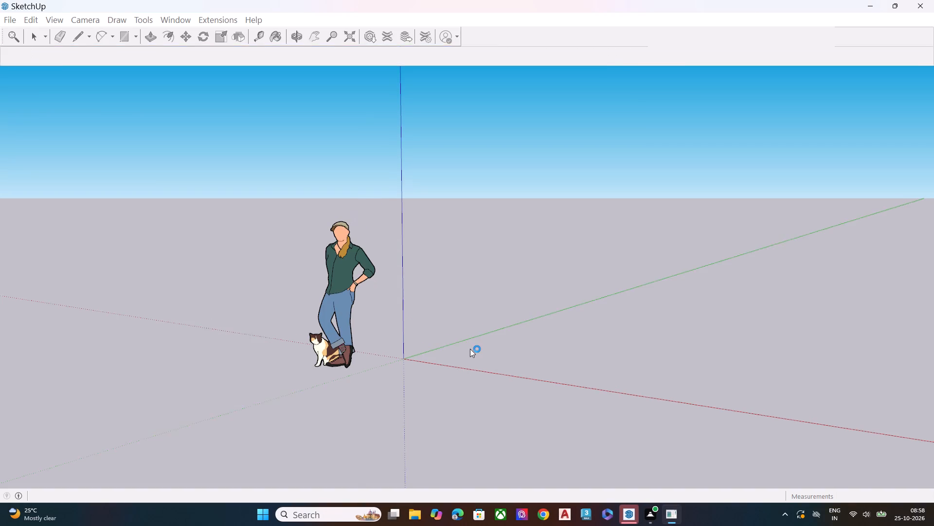
Dismiss the D5 LiveSync new-version window and the Enscape How To Get Started window.
middle_drag(465, 362, 567, 369)
key(space)
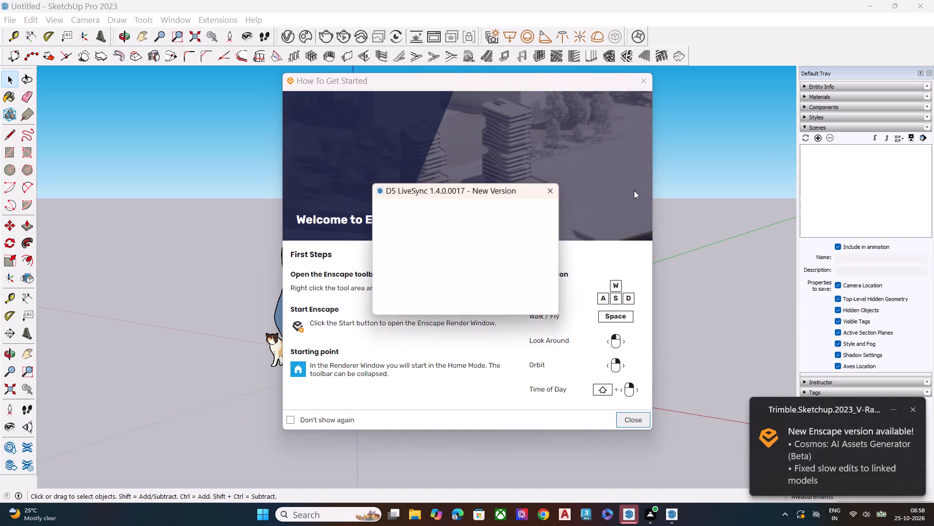
click(524, 309)
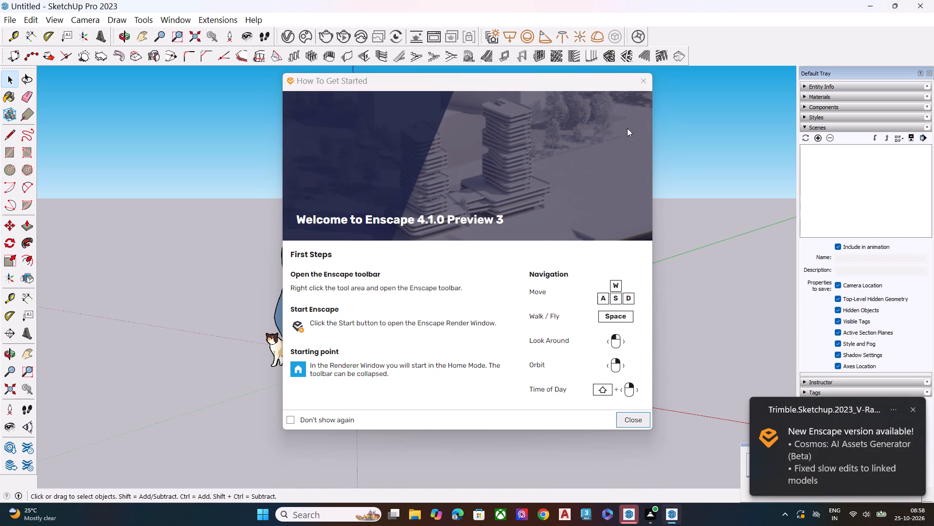
click(644, 81)
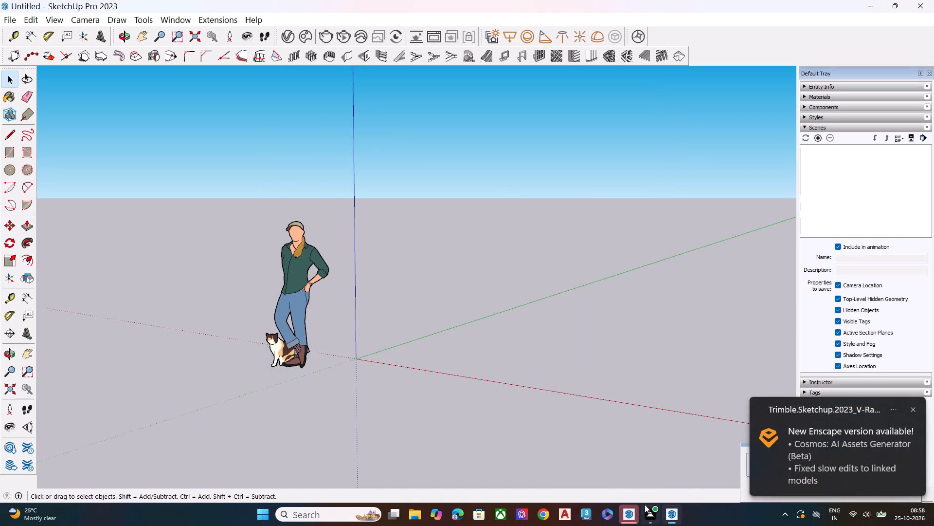
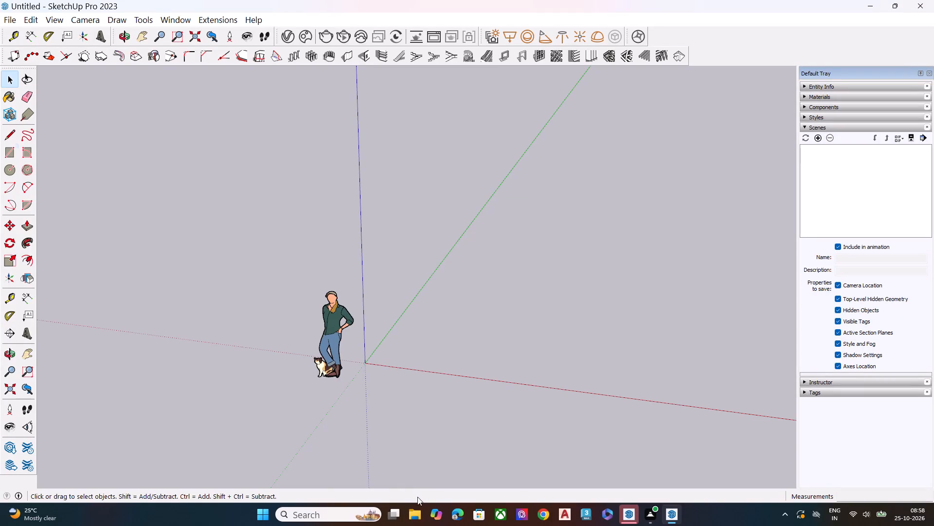
Draw a freehand rectangle on the ground plane, starting at the origin and running along the red and green axes.
key(r)
click(366, 362)
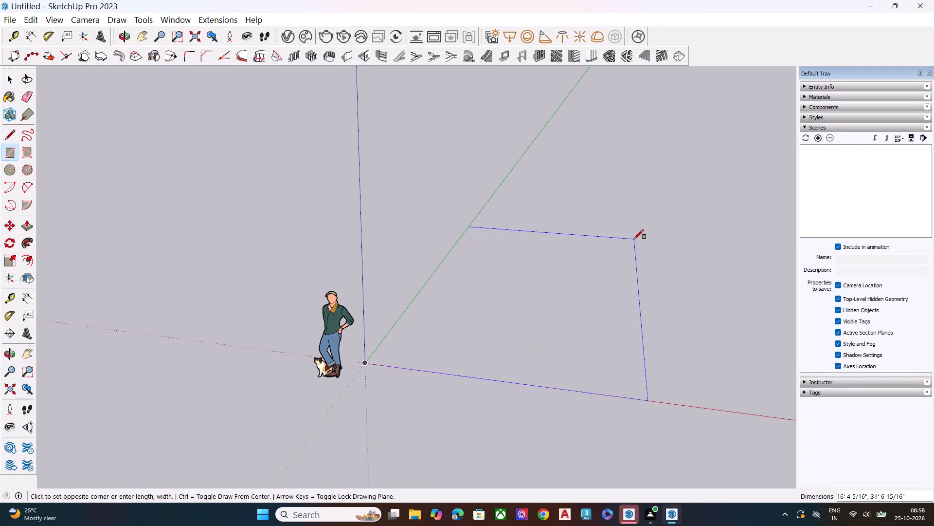
click(696, 269)
key(space)
middle_drag(556, 444, 560, 442)
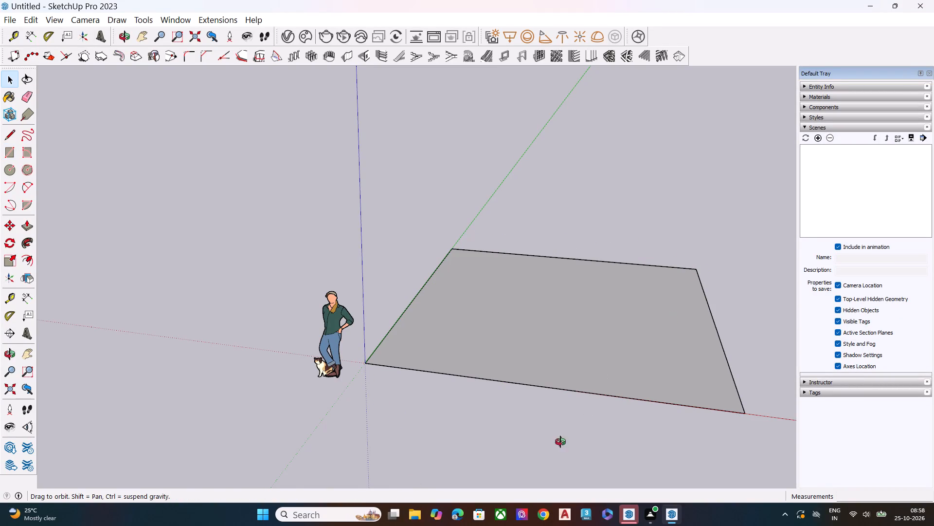
middle_drag(560, 442, 661, 481)
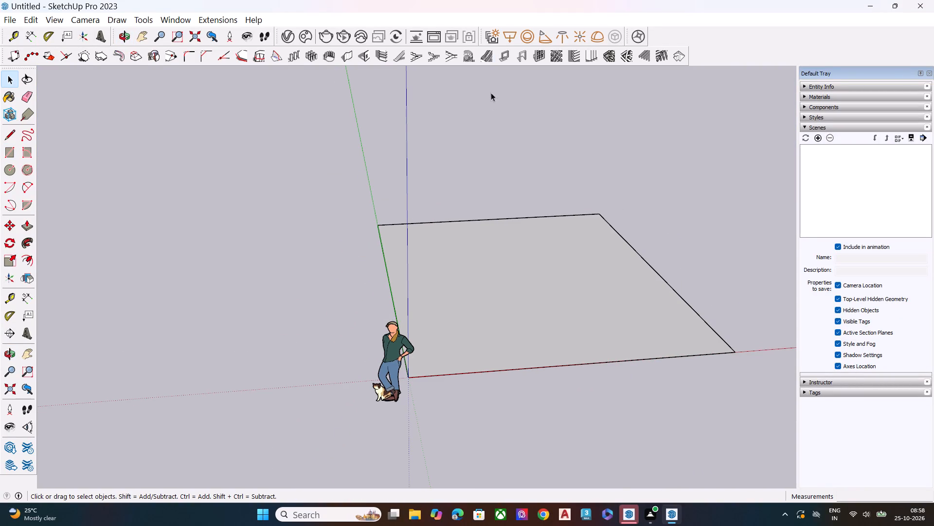
Restore the SketchUp window from full screen and dock it on one half of the desktop.
drag(477, 17, 631, 2)
drag(642, 23, 680, 14)
click(449, 16)
click(452, 6)
drag(452, 6, 424, 56)
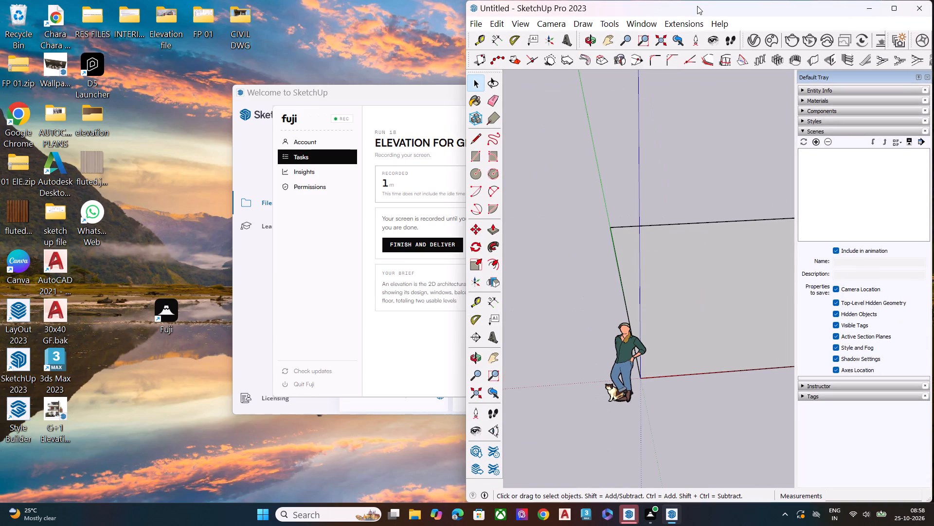
drag(698, 8, 365, 51)
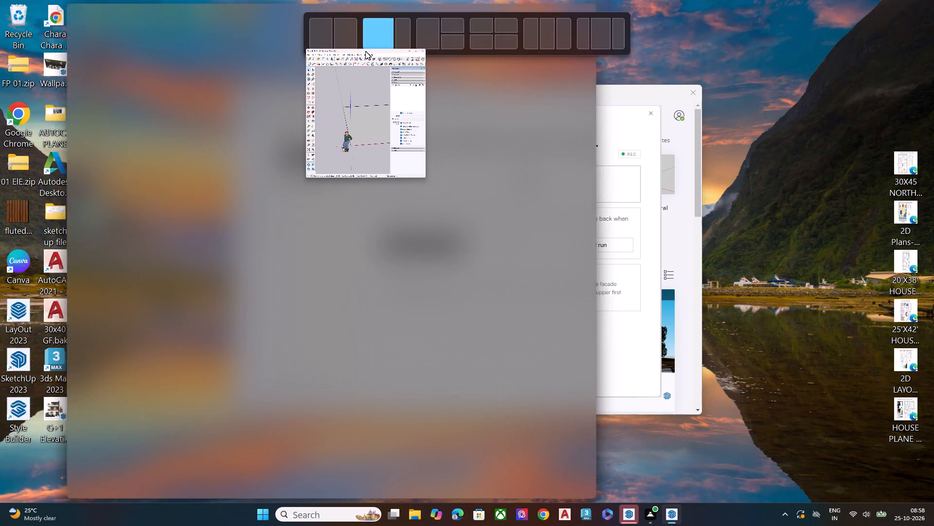
drag(365, 51, 346, 47)
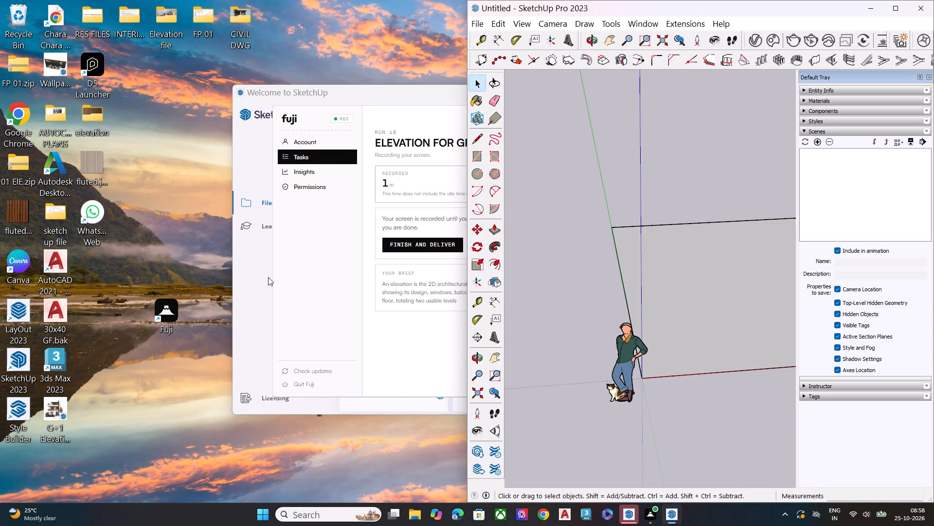
Open 731764639441371275.jpg from the CIVIL DWG desktop folder and tile the photo viewer beside the SketchUp window.
double_click(231, 19)
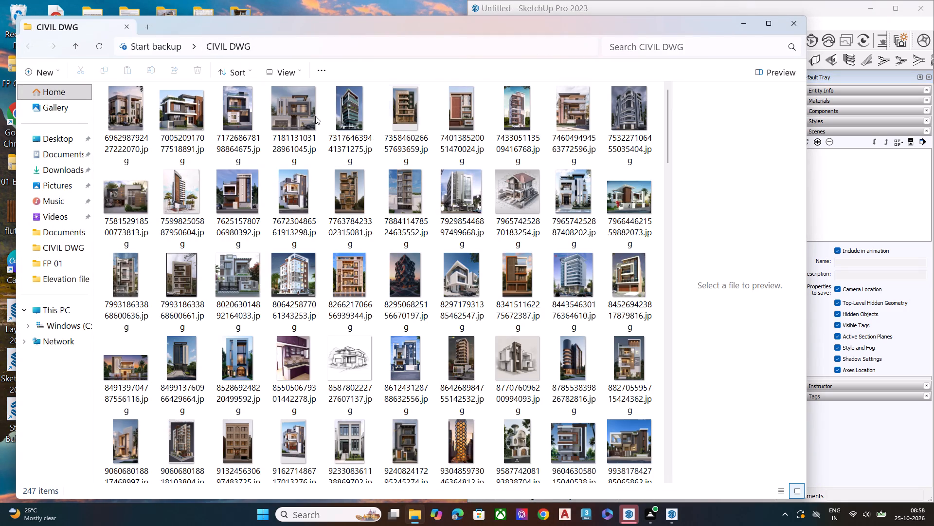
double_click(341, 123)
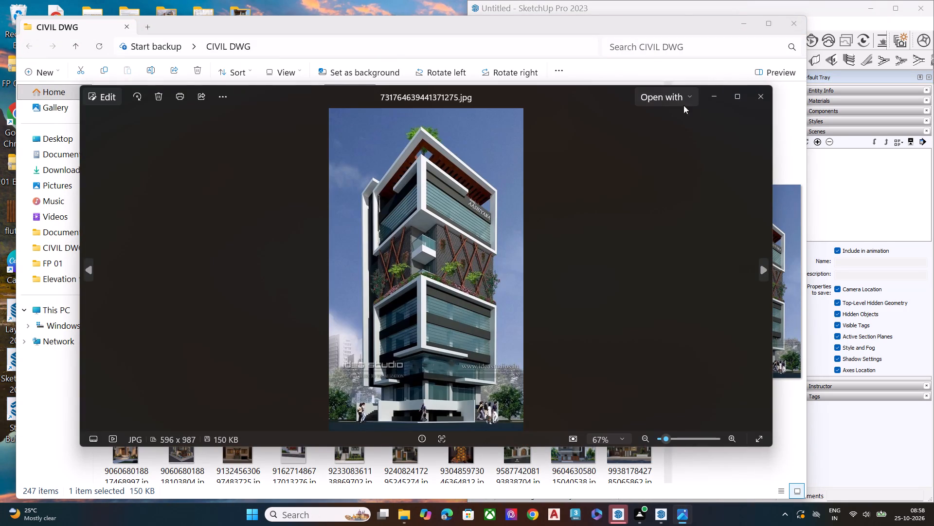
drag(553, 92, 341, 51)
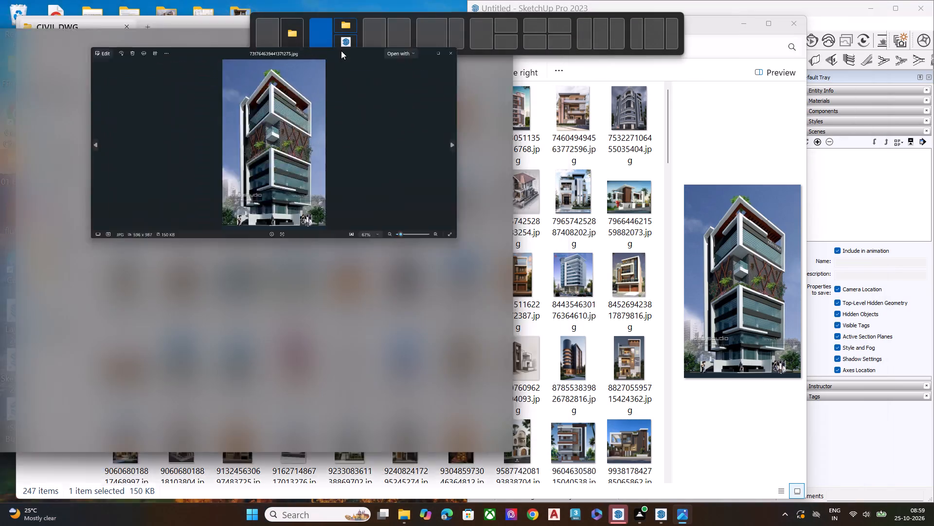
drag(341, 51, 372, 45)
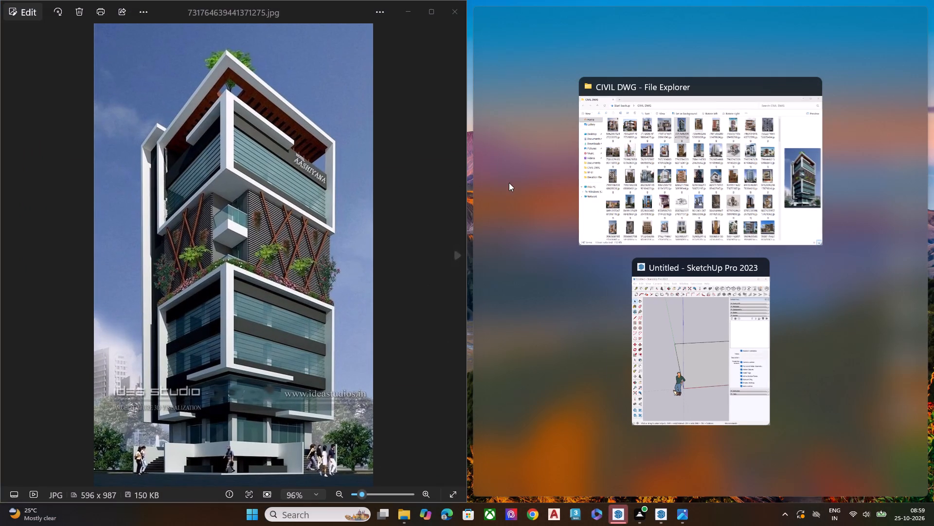
click(697, 332)
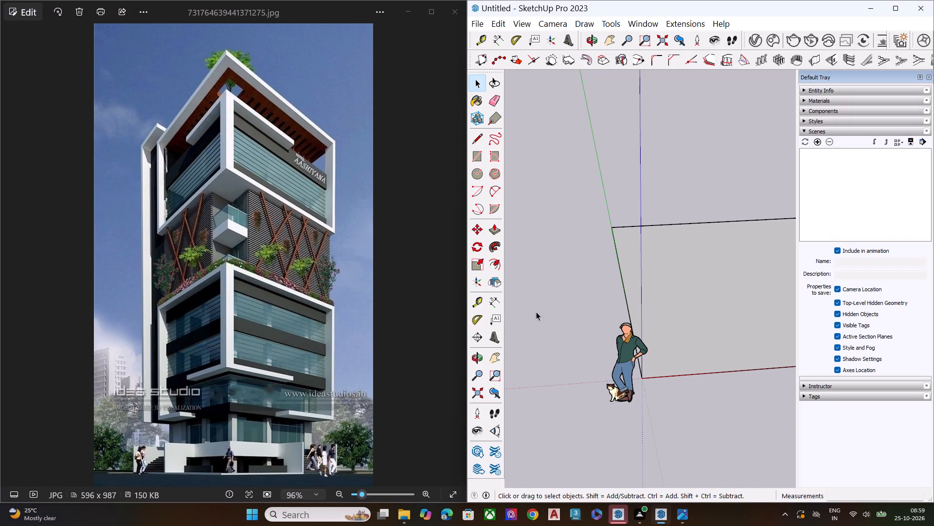
Advance the photo viewer to the next reference image, the Medical Center building with ground-floor pharmacies.
click(330, 223)
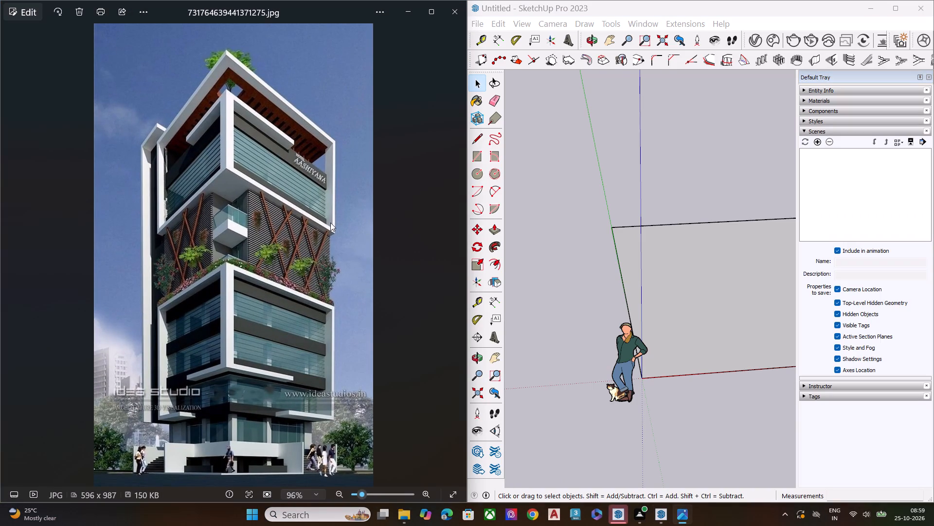
key(Right)
Push/Pull the ground rectangle upward into a block about 28' 8" high.
scroll(580, 228, down, 6)
scroll(560, 282, up, 1)
scroll(561, 291, down, 5)
scroll(586, 352, up, 1)
scroll(588, 355, down, 1)
middle_drag(670, 366, 607, 335)
scroll(686, 325, up, 1)
scroll(666, 342, down, 1)
middle_drag(677, 343, 718, 344)
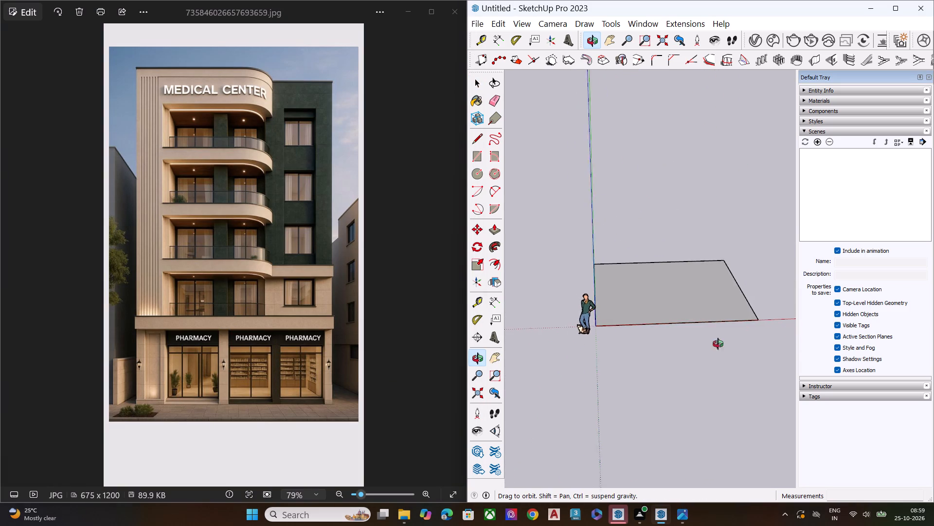
middle_drag(718, 344, 706, 335)
key(space)
double_click(689, 280)
click(673, 299)
key(p)
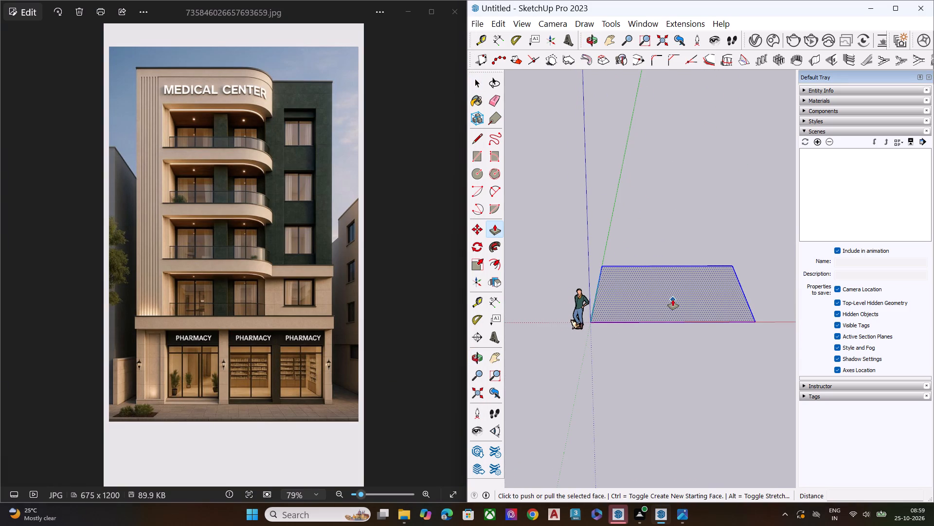
click(673, 300)
click(669, 315)
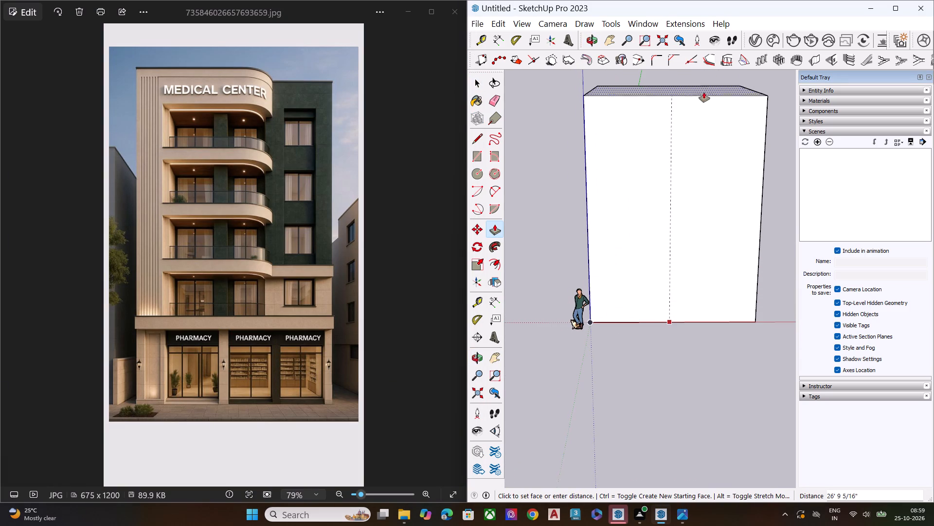
click(703, 91)
Push/Pull the block's side face outward along the red axis by about 25' to widen the building mass.
scroll(528, 325, down, 9)
middle_drag(611, 391, 603, 203)
middle_drag(593, 269, 619, 311)
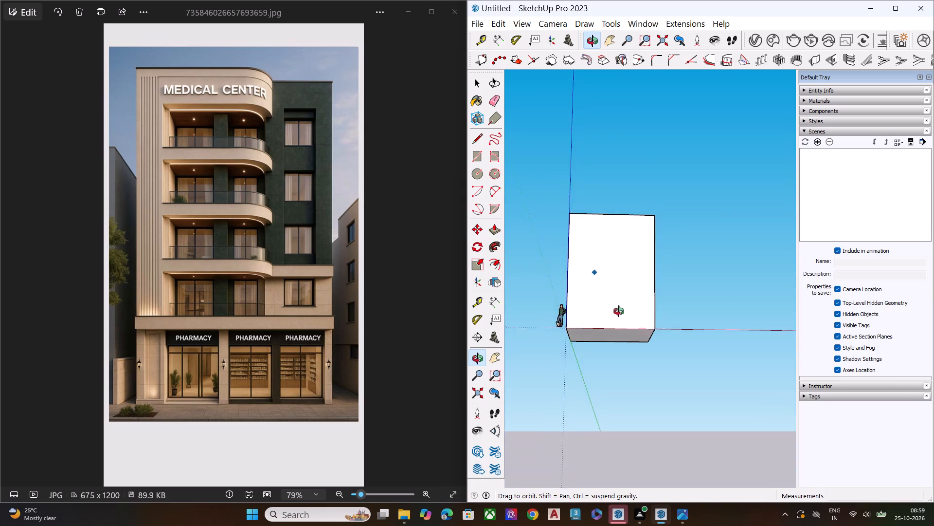
middle_drag(619, 311, 618, 312)
scroll(571, 291, up, 5)
scroll(559, 254, down, 1)
scroll(559, 255, up, 5)
middle_drag(695, 300, 561, 440)
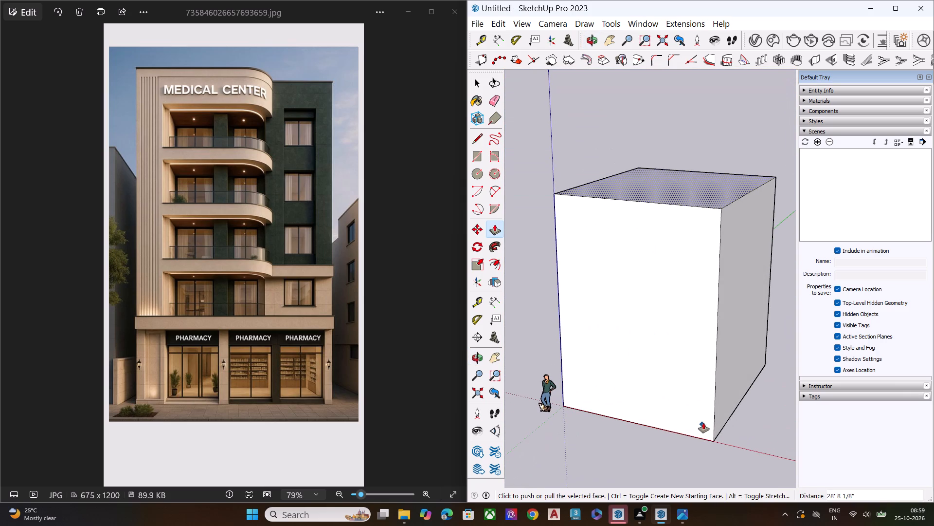
middle_drag(653, 409, 635, 402)
key(space)
click(737, 364)
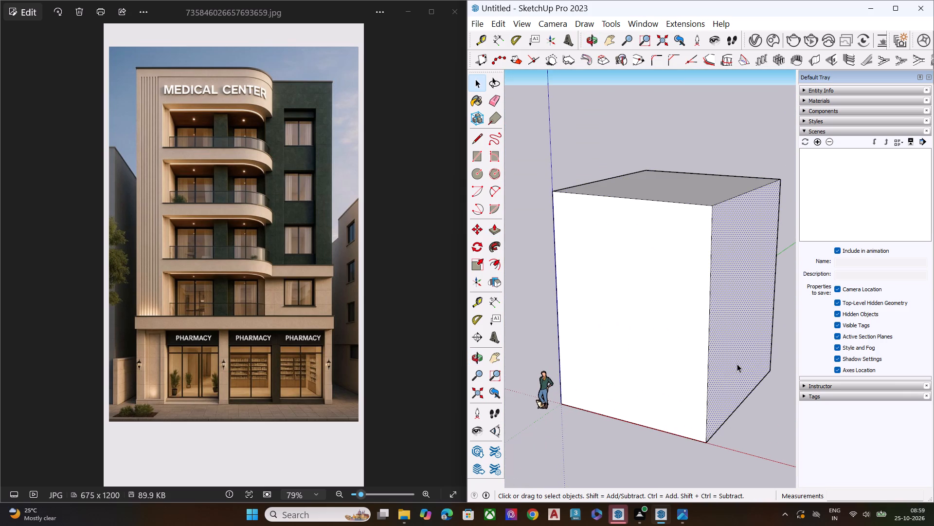
key(p)
click(747, 365)
click(813, 376)
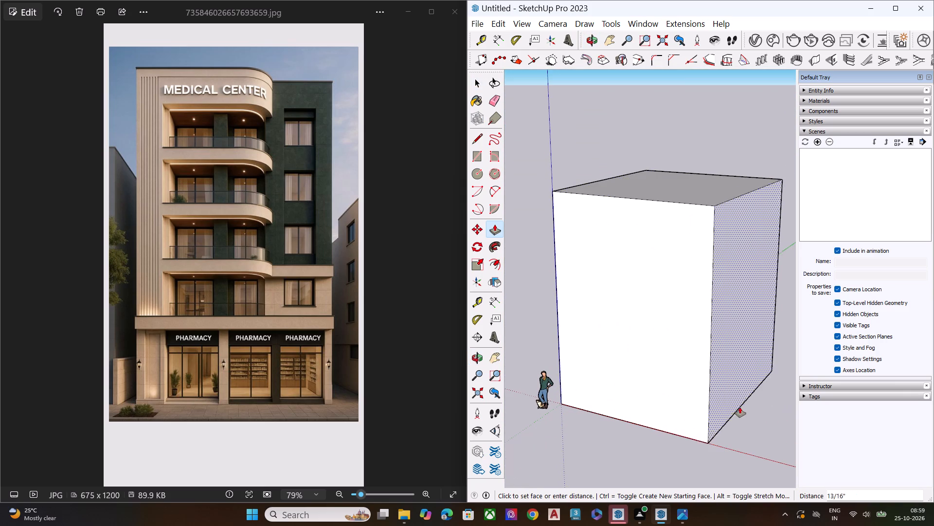
scroll(690, 393, up, 1)
scroll(690, 392, down, 2)
scroll(680, 385, up, 2)
scroll(677, 383, down, 7)
scroll(668, 376, up, 1)
scroll(663, 365, down, 4)
scroll(664, 364, up, 1)
scroll(664, 364, down, 2)
scroll(665, 364, up, 3)
scroll(666, 363, down, 3)
middle_drag(667, 373, 858, 343)
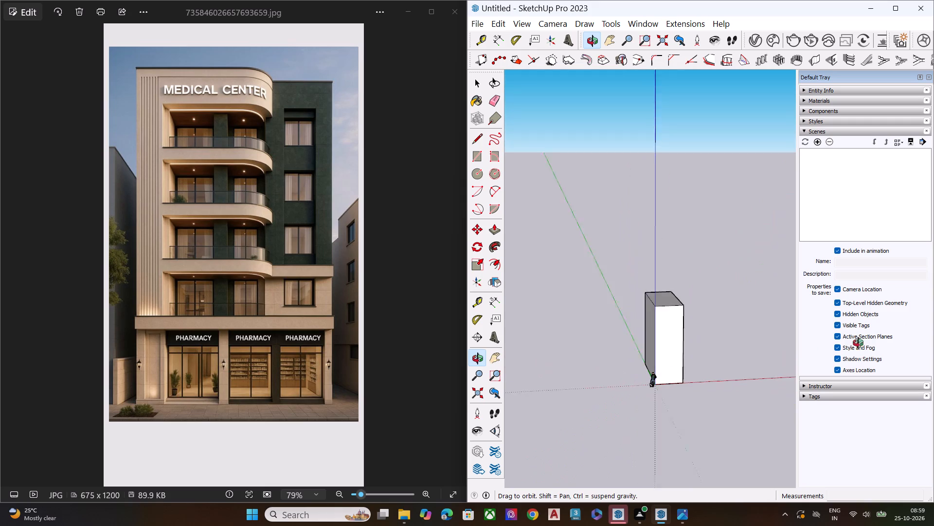
middle_drag(858, 343, 861, 342)
scroll(861, 342, down, 8)
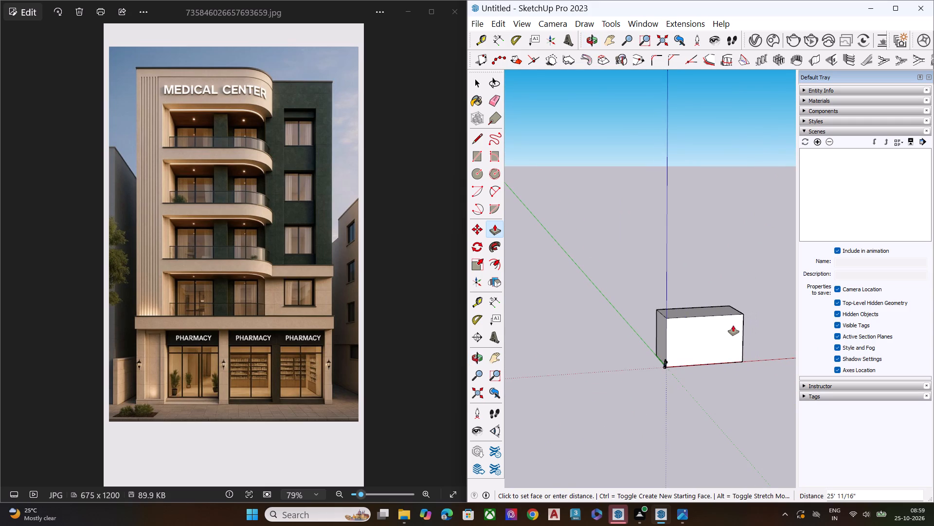
click(739, 323)
Push/Pull the block's top face upward until the front is roughly twice as tall as it is wide.
click(703, 308)
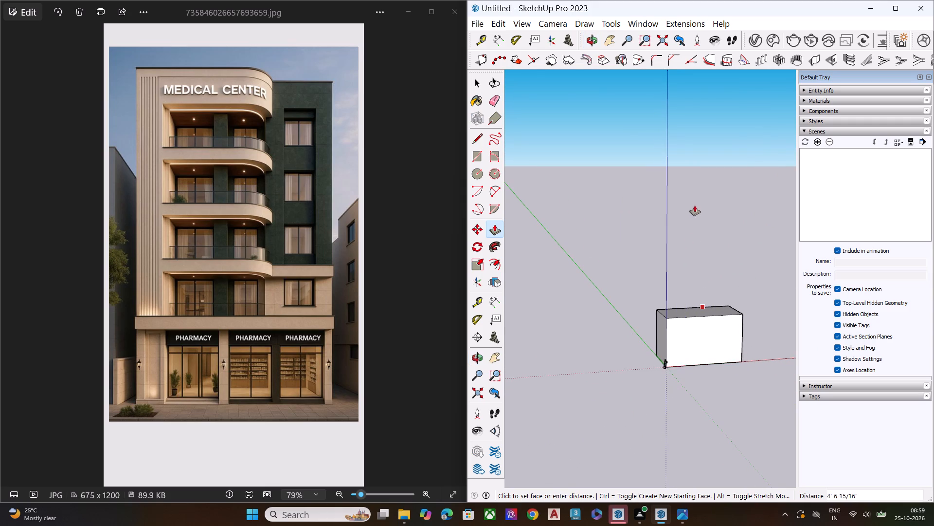
click(711, 264)
key(space)
middle_drag(717, 316, 698, 457)
scroll(717, 316, down, 1)
scroll(701, 416, up, 3)
scroll(701, 292, down, 1)
scroll(701, 290, up, 1)
click(711, 313)
click(714, 304)
key(p)
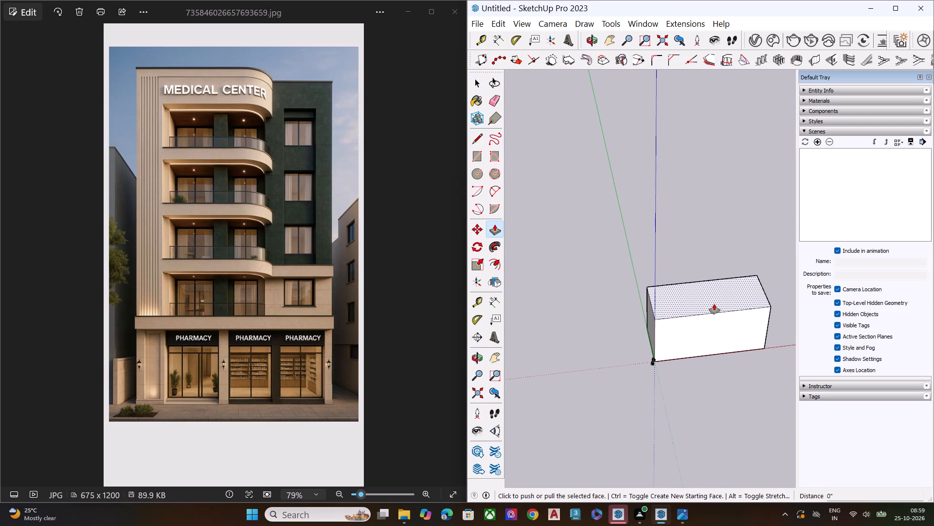
click(714, 304)
click(708, 153)
key(space)
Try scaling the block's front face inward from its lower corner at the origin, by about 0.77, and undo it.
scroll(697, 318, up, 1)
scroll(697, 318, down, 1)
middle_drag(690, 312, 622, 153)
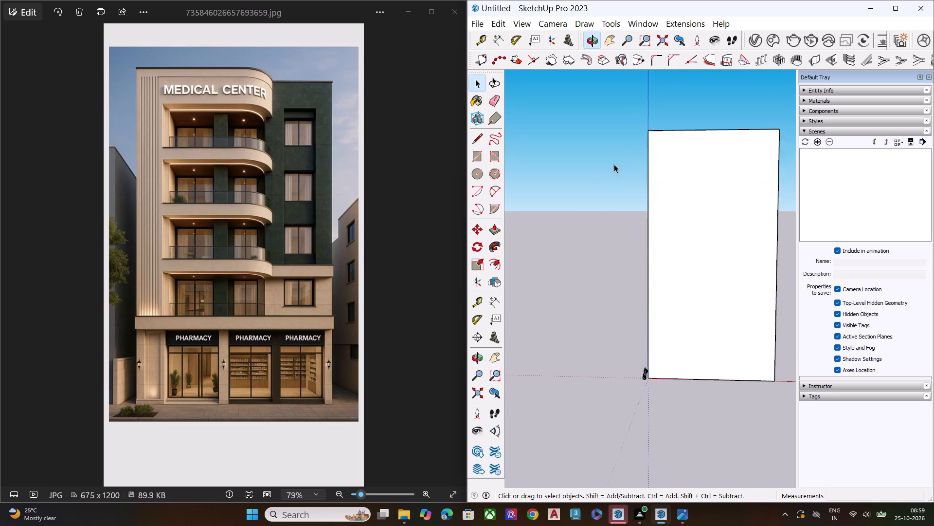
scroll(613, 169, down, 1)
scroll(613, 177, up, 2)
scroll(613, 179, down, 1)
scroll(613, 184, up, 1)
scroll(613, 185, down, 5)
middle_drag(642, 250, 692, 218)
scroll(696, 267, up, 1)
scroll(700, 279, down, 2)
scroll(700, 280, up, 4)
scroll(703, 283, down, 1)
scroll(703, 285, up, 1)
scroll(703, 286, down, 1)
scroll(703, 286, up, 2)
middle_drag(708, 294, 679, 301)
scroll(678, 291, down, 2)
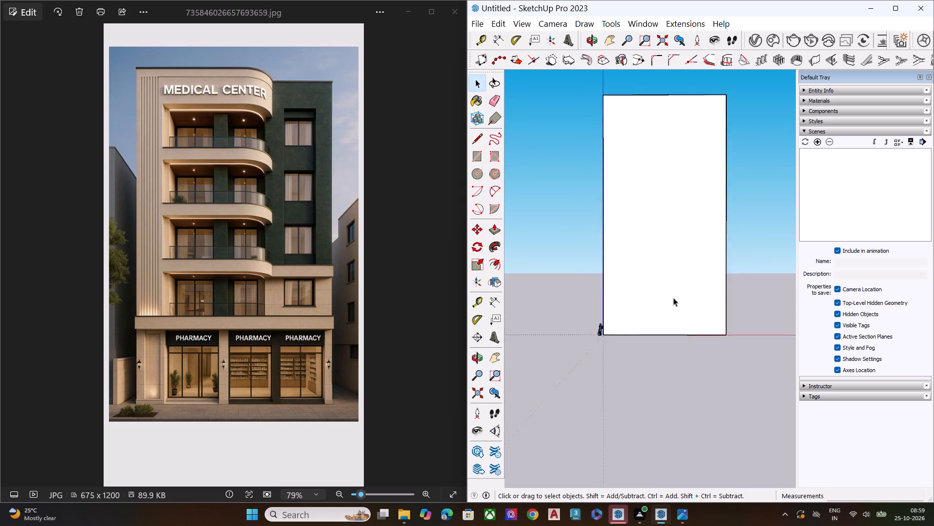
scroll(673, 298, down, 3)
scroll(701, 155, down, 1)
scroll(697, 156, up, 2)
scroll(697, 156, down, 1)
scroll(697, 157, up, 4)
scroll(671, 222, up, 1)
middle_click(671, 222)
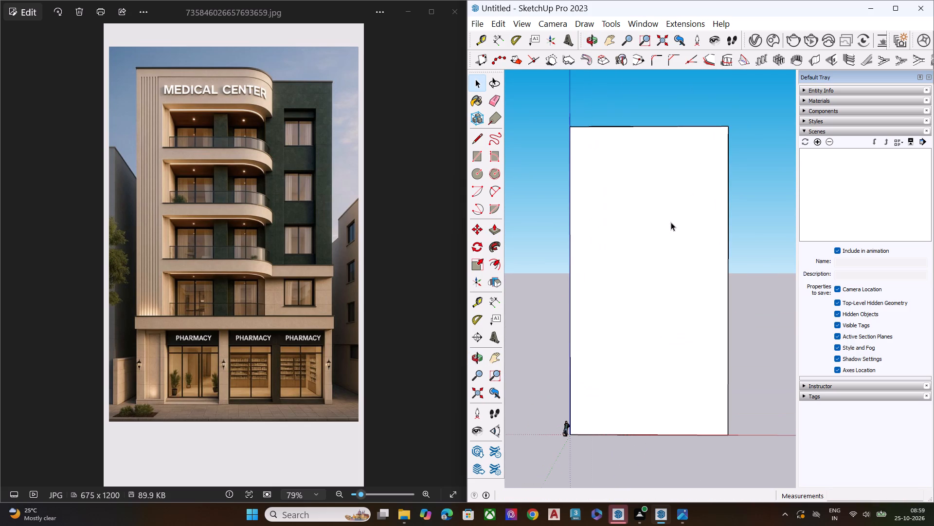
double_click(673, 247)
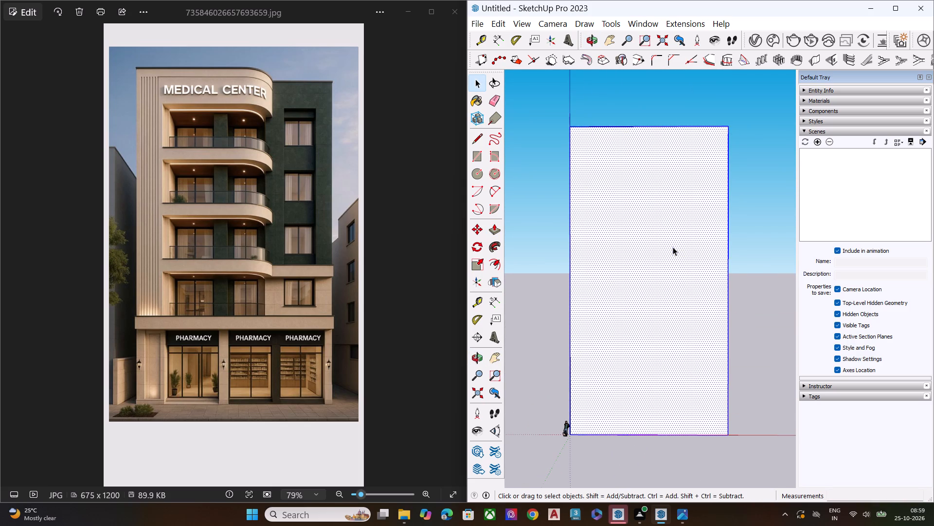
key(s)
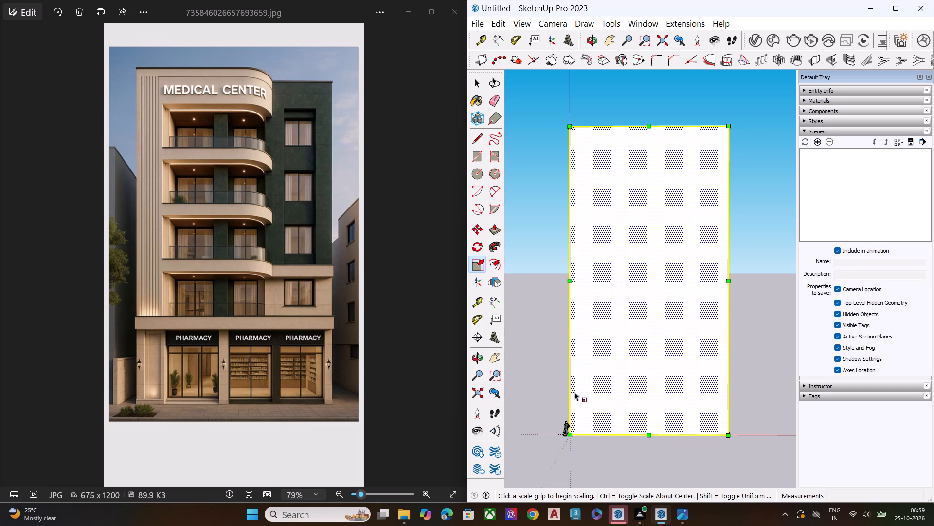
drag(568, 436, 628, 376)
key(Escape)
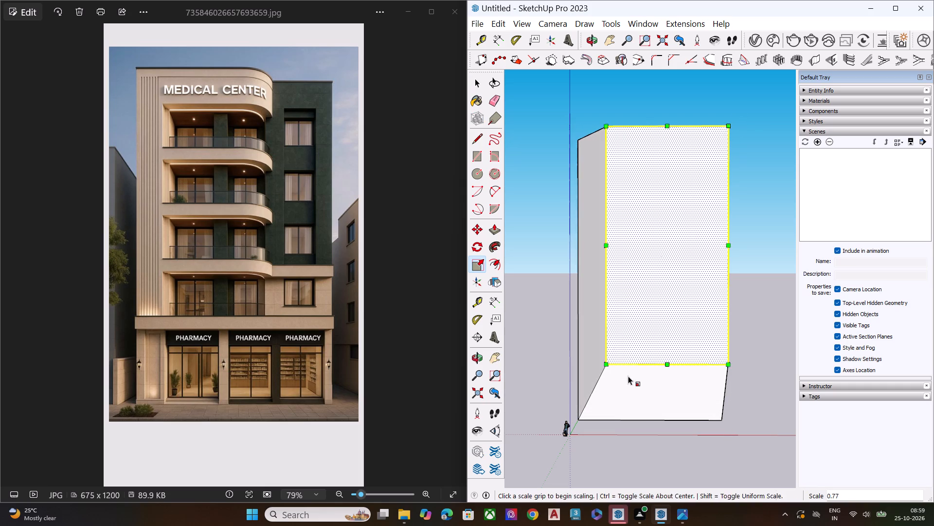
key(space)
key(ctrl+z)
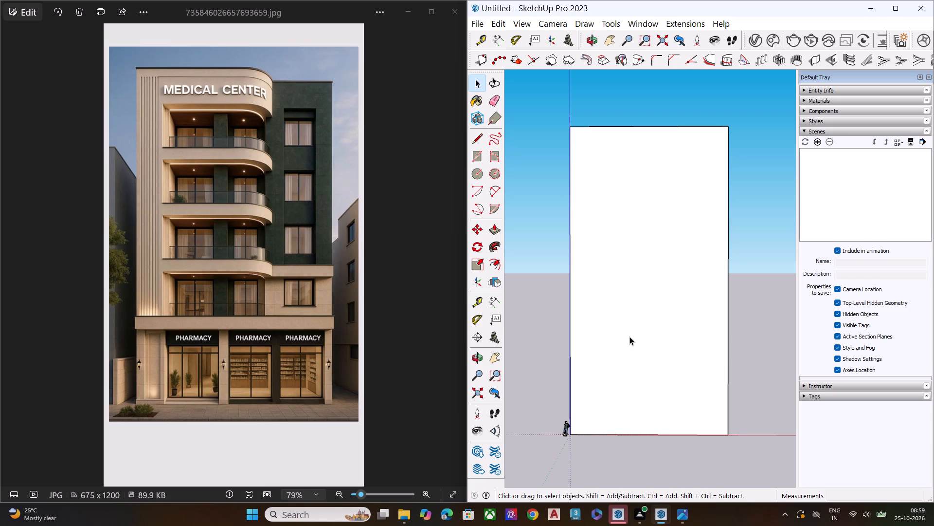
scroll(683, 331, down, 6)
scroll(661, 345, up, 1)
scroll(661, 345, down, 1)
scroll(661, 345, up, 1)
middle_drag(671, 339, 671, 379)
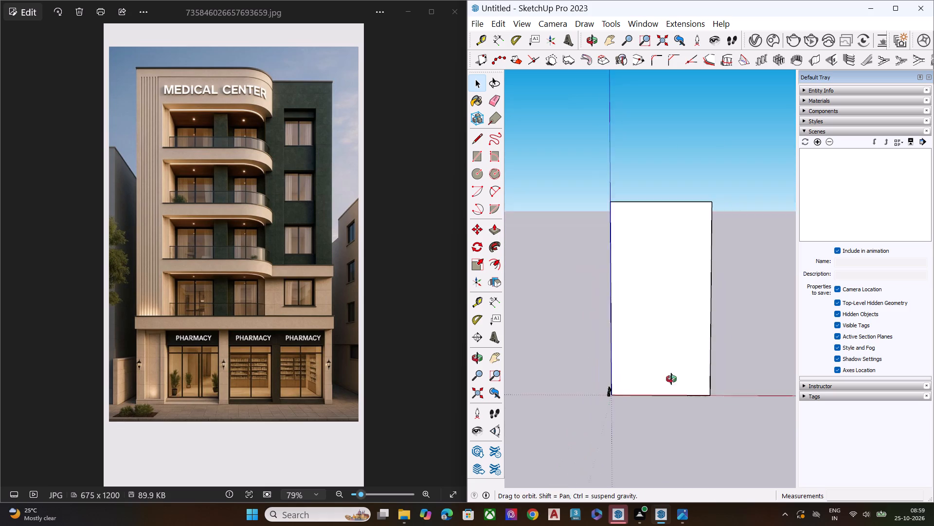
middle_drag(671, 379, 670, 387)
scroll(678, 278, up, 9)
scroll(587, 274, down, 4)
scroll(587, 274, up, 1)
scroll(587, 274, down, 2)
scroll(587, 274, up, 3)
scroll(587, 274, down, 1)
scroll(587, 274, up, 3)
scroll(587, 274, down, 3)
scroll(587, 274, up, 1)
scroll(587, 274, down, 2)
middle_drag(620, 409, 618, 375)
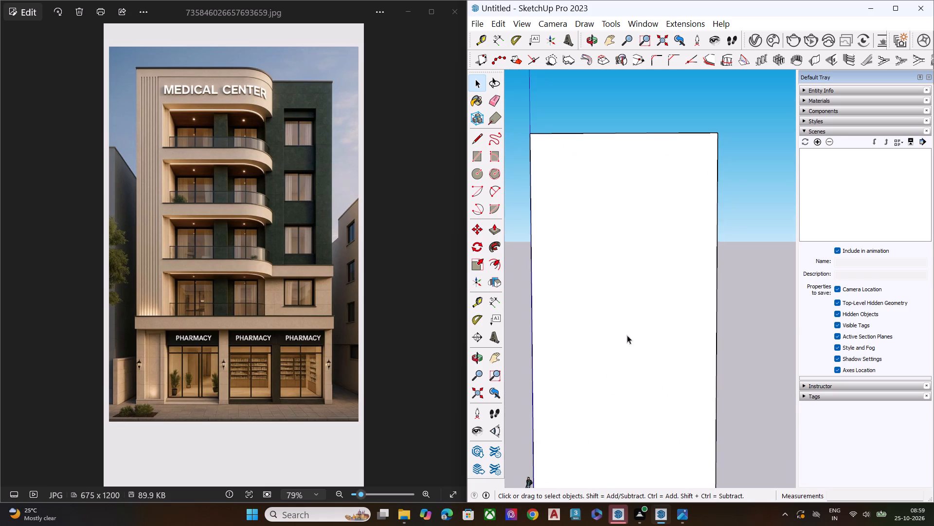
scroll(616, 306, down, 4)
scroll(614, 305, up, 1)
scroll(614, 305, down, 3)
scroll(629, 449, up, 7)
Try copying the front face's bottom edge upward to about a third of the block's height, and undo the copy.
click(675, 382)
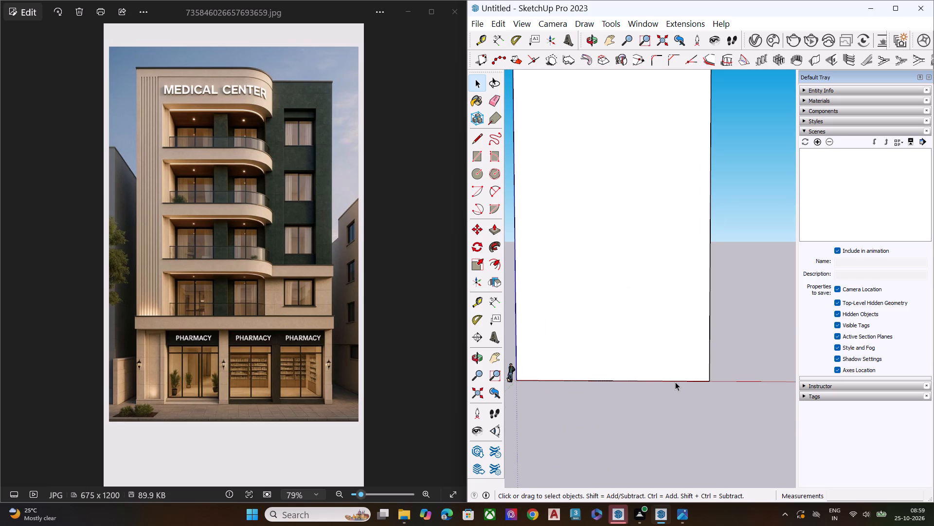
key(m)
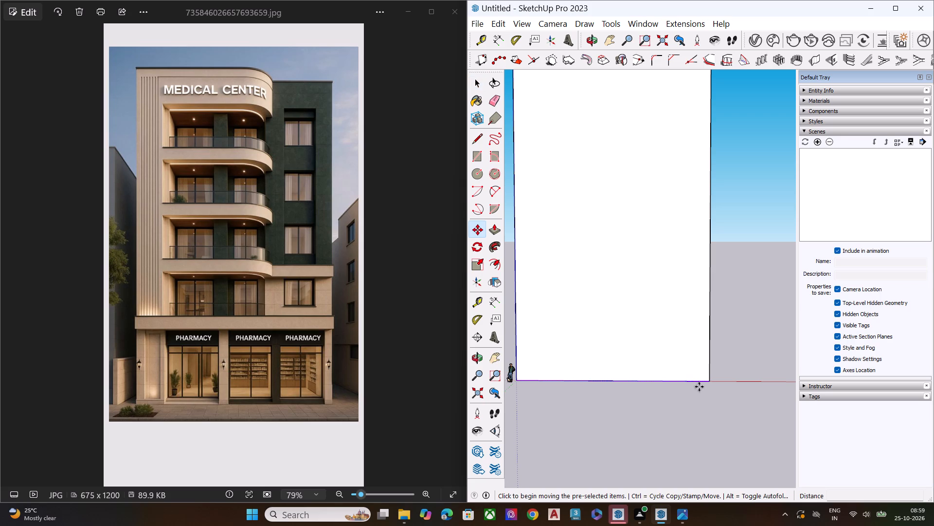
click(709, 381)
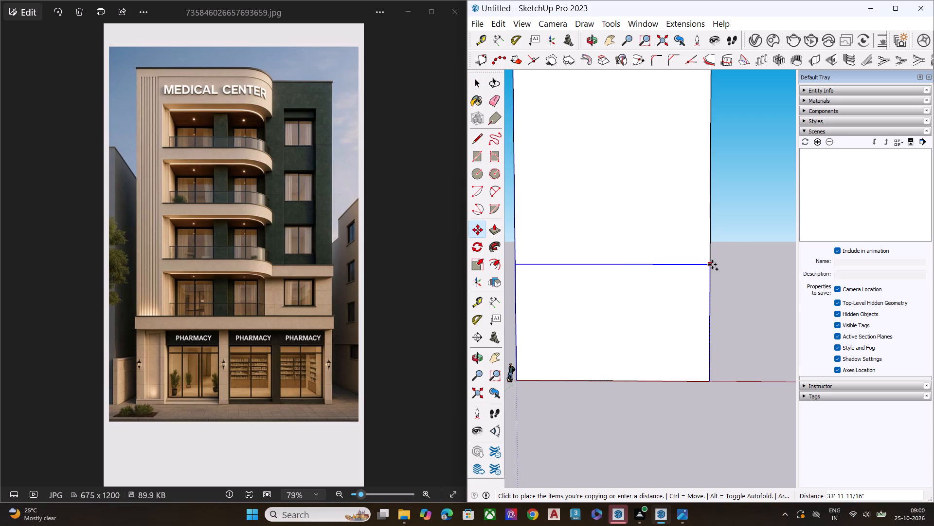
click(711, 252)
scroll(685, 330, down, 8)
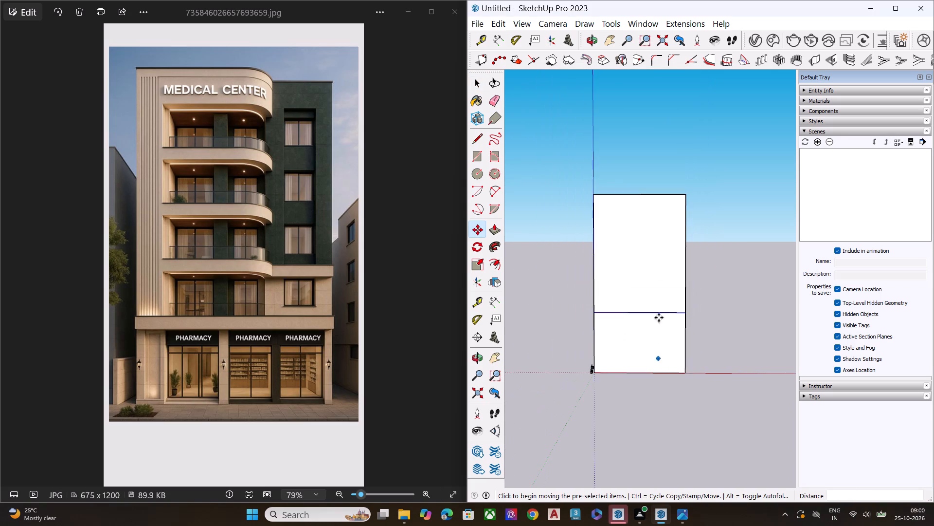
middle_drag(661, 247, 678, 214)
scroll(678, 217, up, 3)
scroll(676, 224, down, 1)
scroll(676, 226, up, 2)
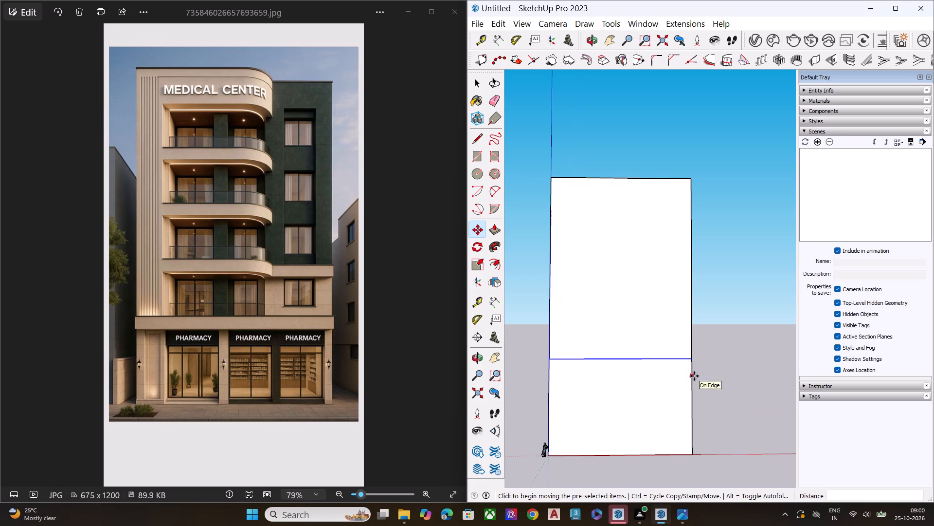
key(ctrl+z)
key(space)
Copy the front face's bottom edge upward by about 29' 10" to mark the top of the ground floor.
click(674, 456)
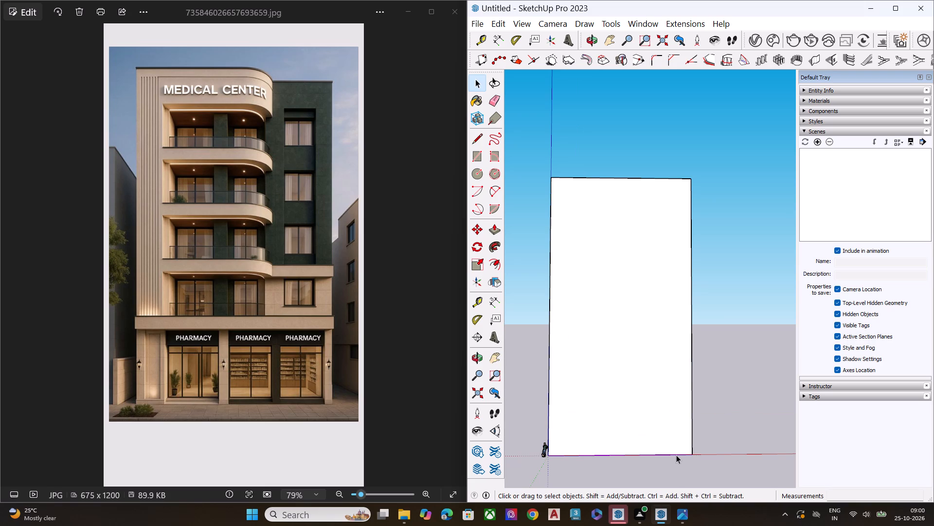
scroll(674, 462, up, 3)
scroll(673, 463, down, 1)
scroll(673, 463, up, 4)
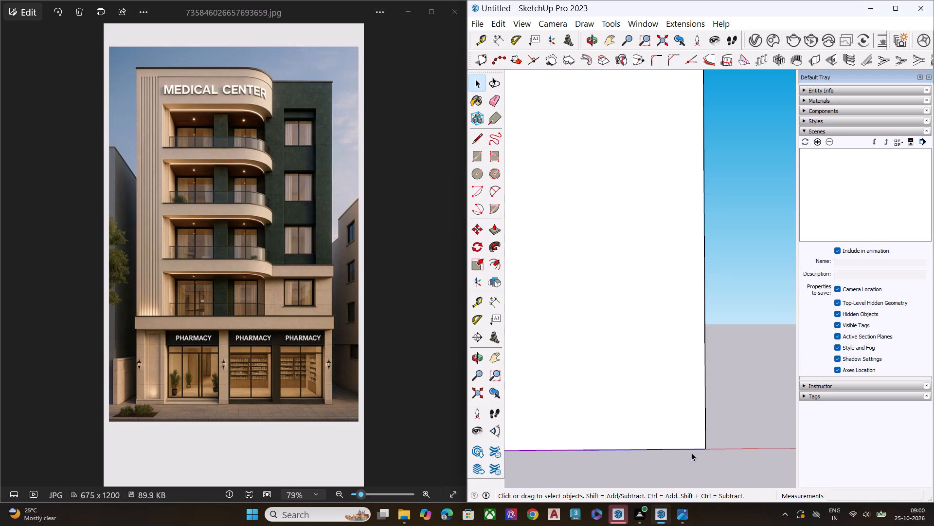
key(m)
click(705, 450)
scroll(700, 427, down, 5)
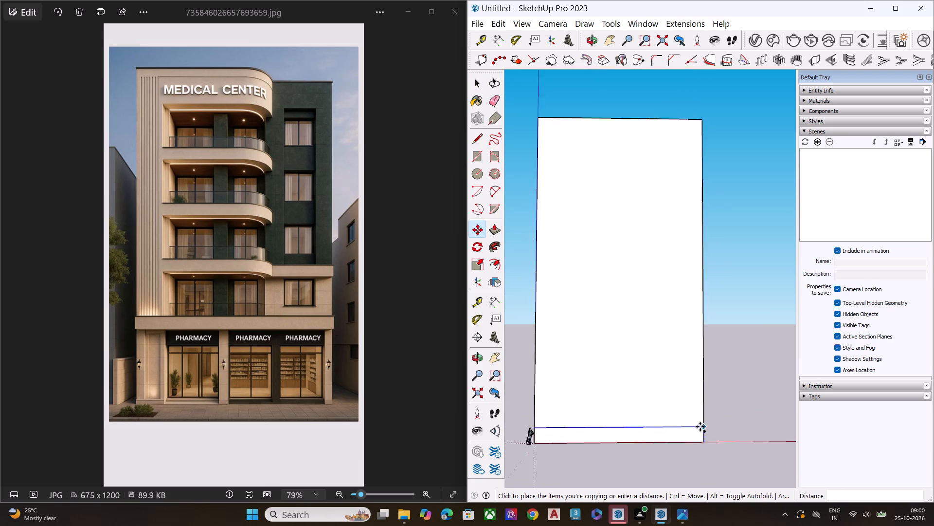
scroll(700, 427, down, 3)
scroll(704, 387, up, 3)
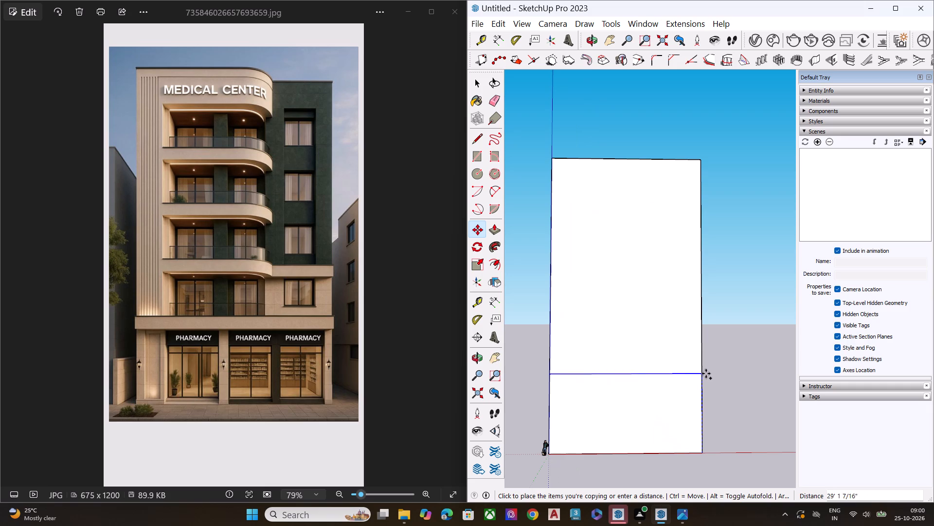
click(706, 372)
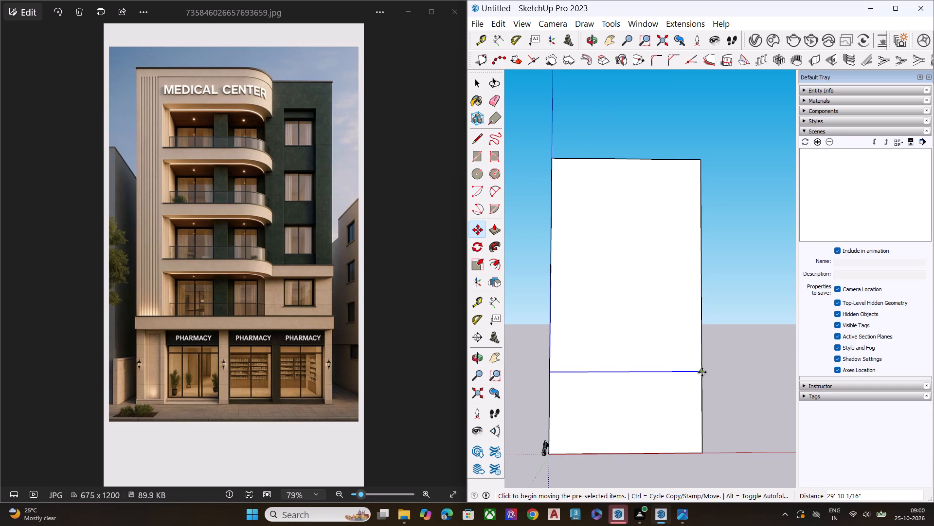
Copy the ground-floor line upward by about 5' to form a horizontal band across the front face.
click(703, 371)
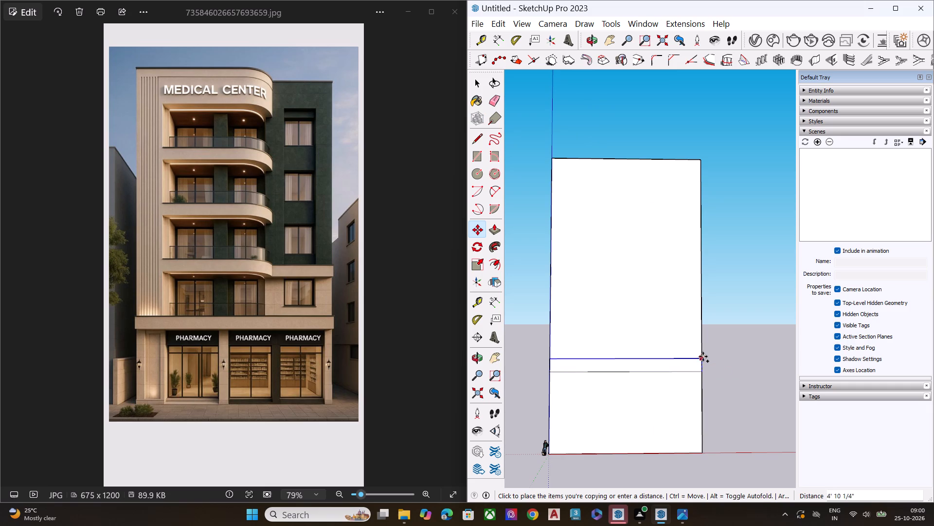
click(704, 356)
key(space)
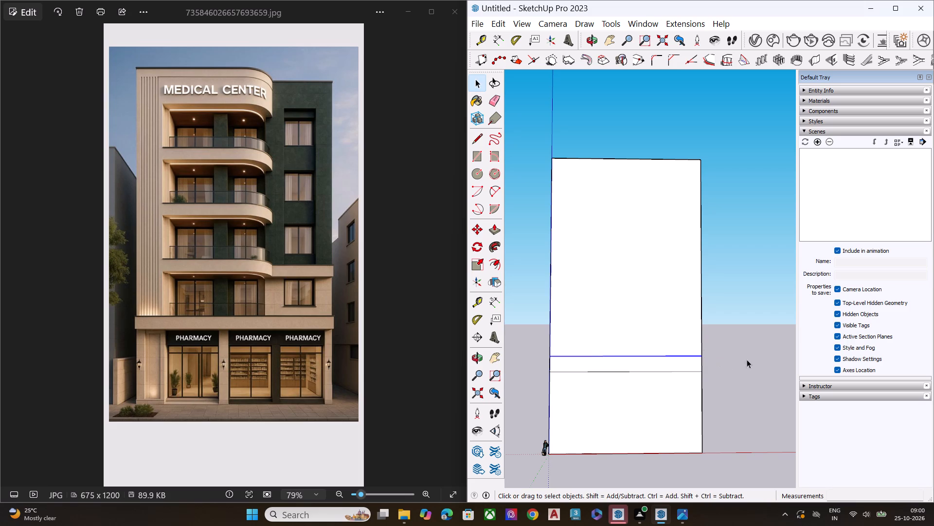
click(758, 358)
Push/Pull the block's side face outward along the red axis until the front's width is about 70% of its height.
middle_drag(654, 352, 645, 384)
scroll(654, 354, up, 2)
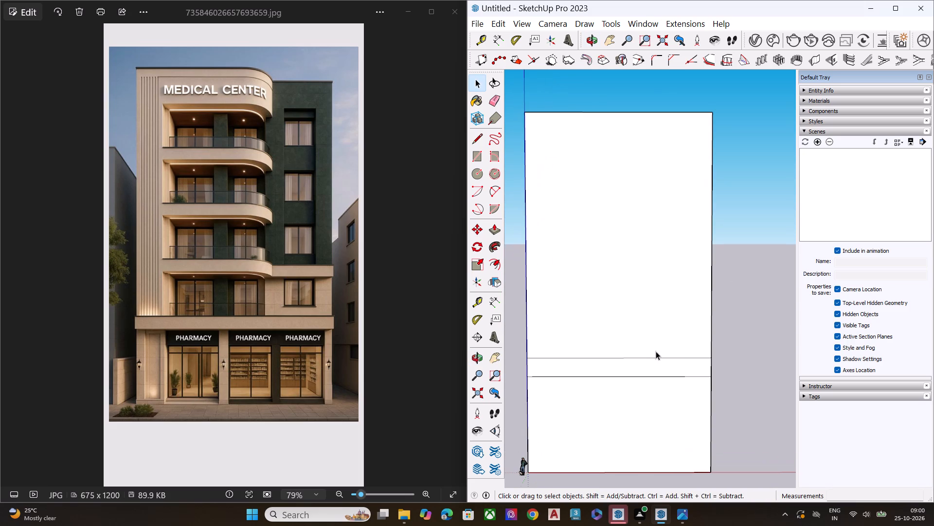
middle_drag(674, 379, 556, 388)
click(701, 387)
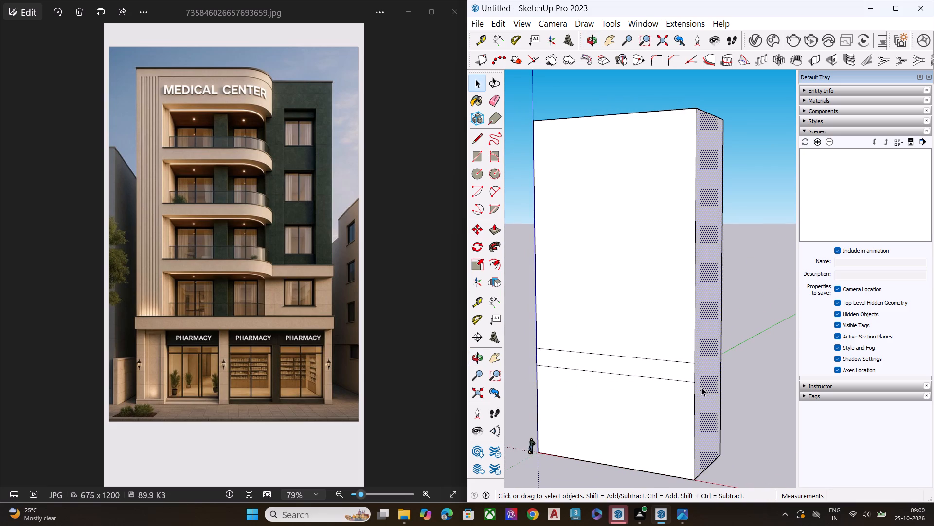
key(p)
click(701, 388)
scroll(754, 403, down, 3)
scroll(753, 403, up, 1)
scroll(753, 403, down, 5)
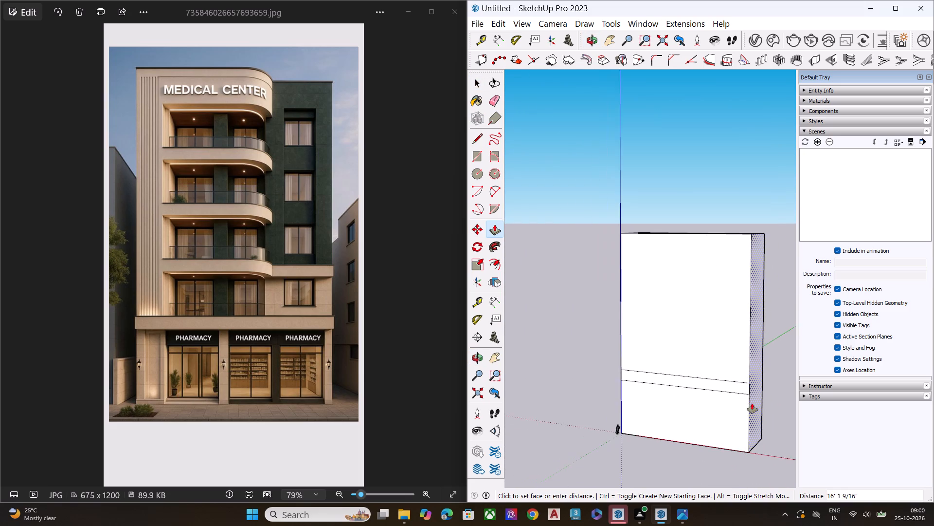
middle_drag(752, 403, 828, 393)
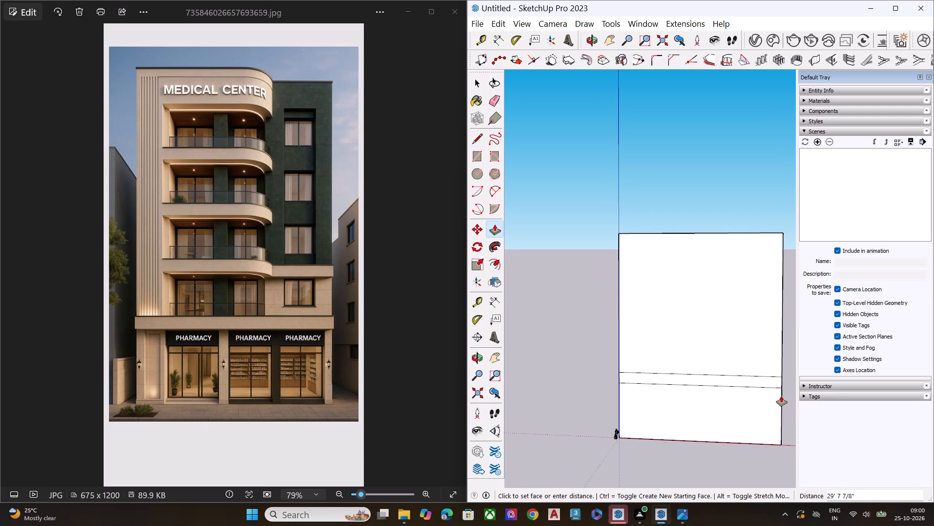
click(763, 396)
key(space)
scroll(736, 419, down, 1)
middle_drag(731, 416, 746, 385)
click(716, 451)
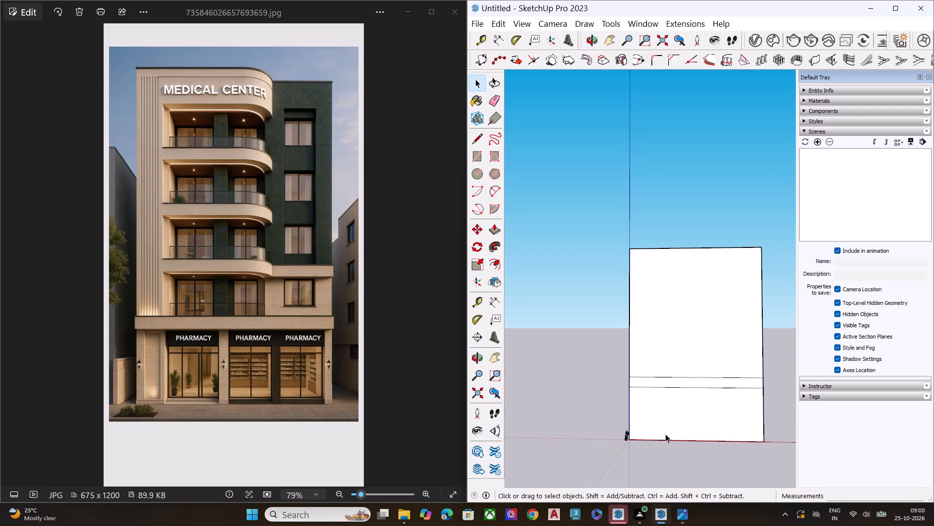
Scale the horizontal band on the front face slightly thinner by raising its lower edge.
scroll(622, 425, up, 3)
scroll(633, 418, down, 1)
scroll(629, 418, up, 1)
scroll(593, 418, down, 4)
scroll(574, 418, up, 1)
scroll(574, 418, down, 1)
scroll(693, 396, up, 1)
middle_drag(729, 382, 743, 372)
scroll(722, 386, up, 3)
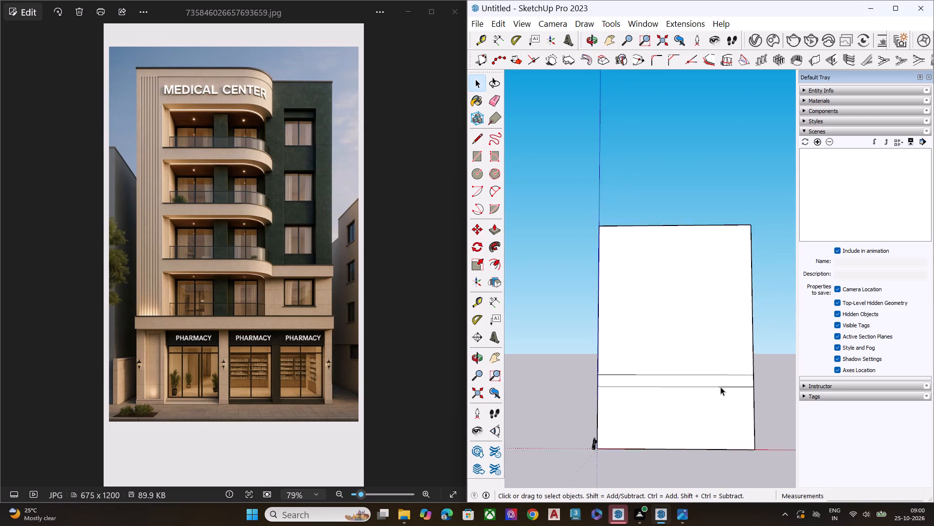
scroll(720, 387, up, 4)
double_click(717, 381)
key(s)
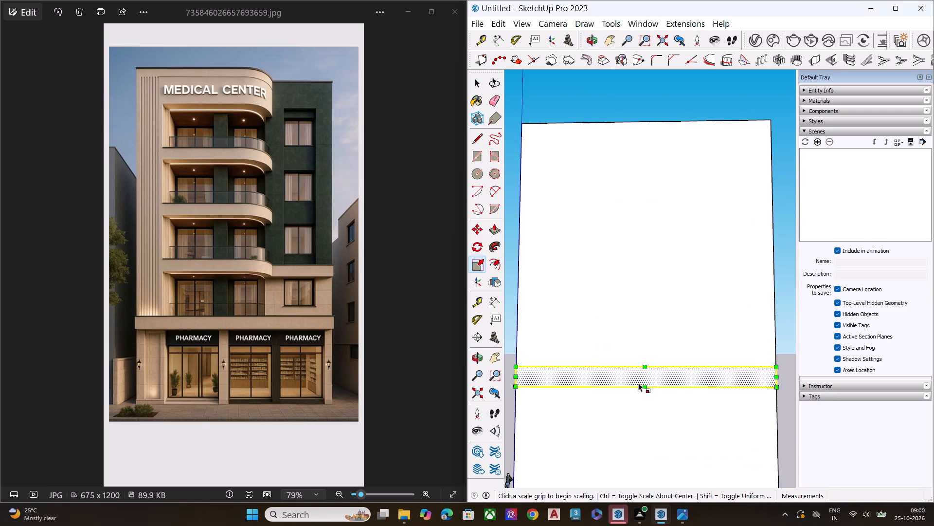
click(647, 387)
click(650, 383)
key(space)
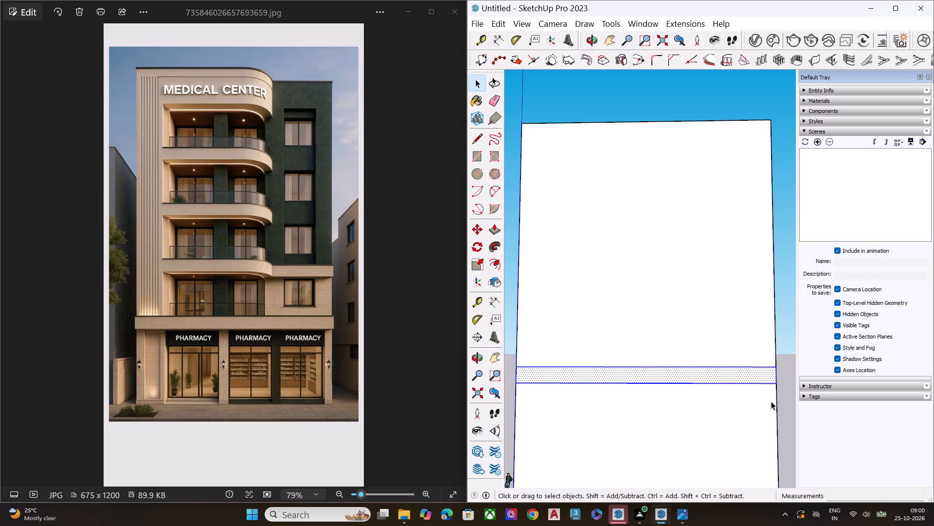
click(786, 404)
Copy the ground floor's vertical corner edge at the origin inward along the front face by about 3' 11".
scroll(631, 323, down, 5)
scroll(631, 322, up, 1)
scroll(631, 322, down, 2)
scroll(631, 322, up, 1)
scroll(631, 322, down, 2)
middle_drag(614, 368, 618, 400)
scroll(616, 399, up, 3)
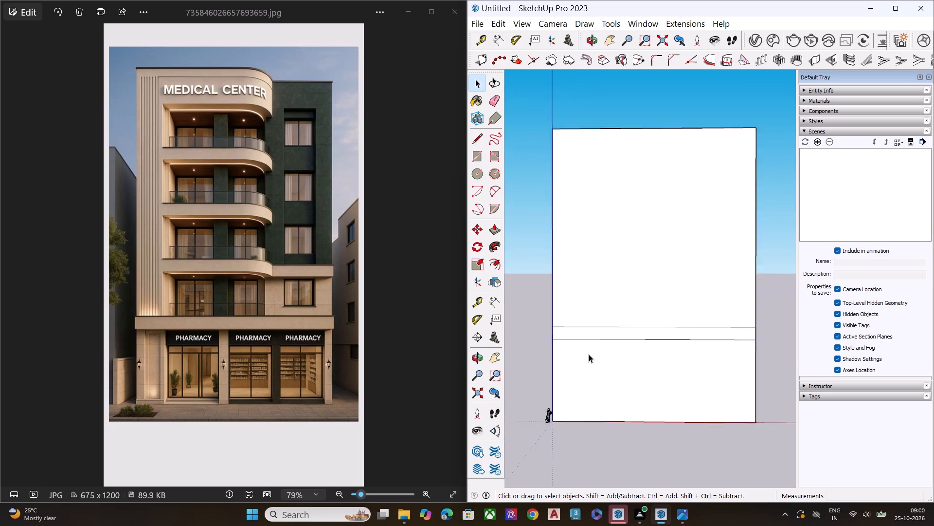
scroll(589, 354, up, 2)
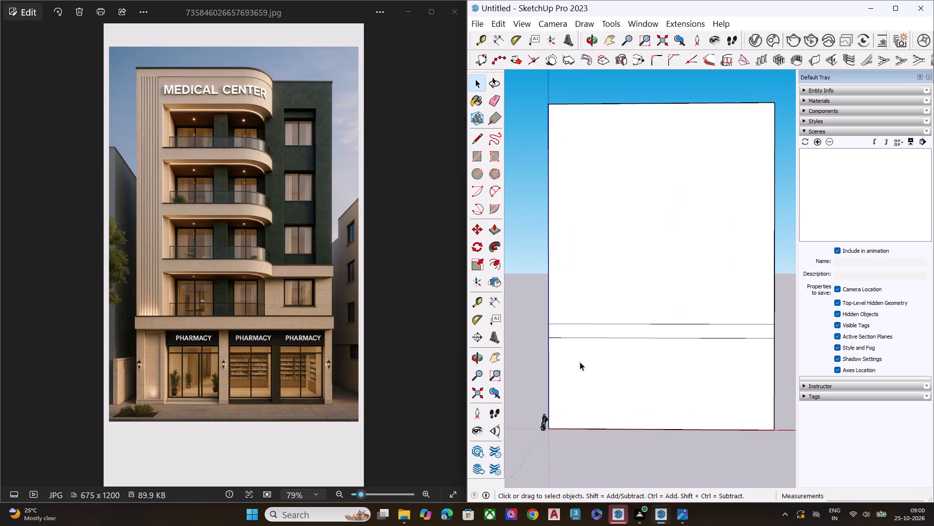
click(549, 356)
key(m)
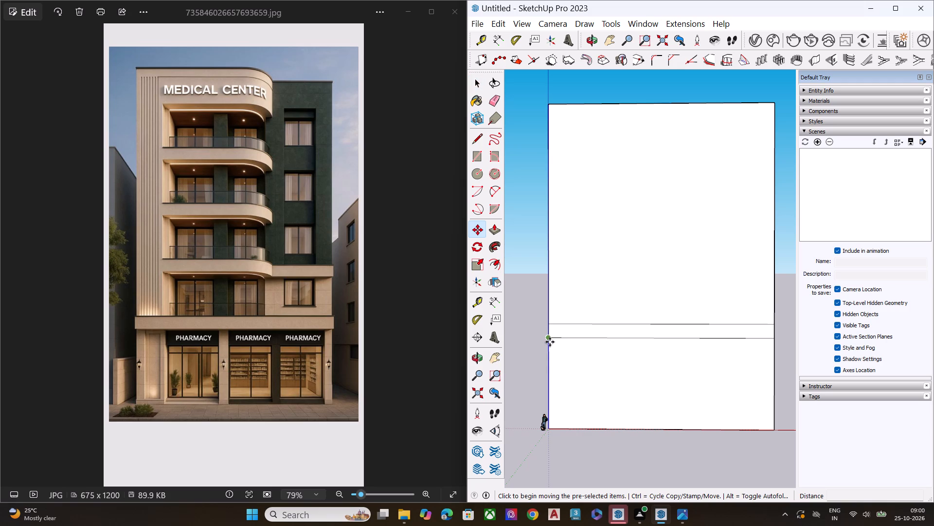
click(550, 341)
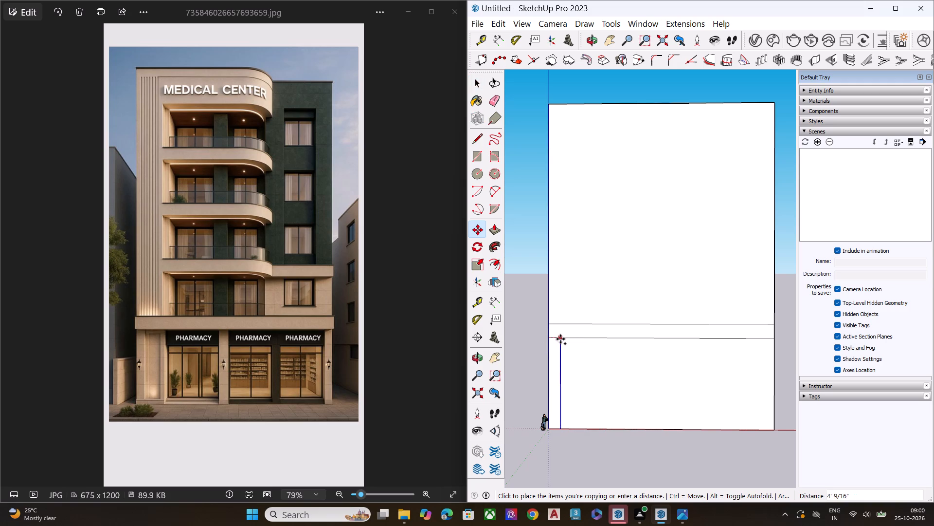
click(560, 339)
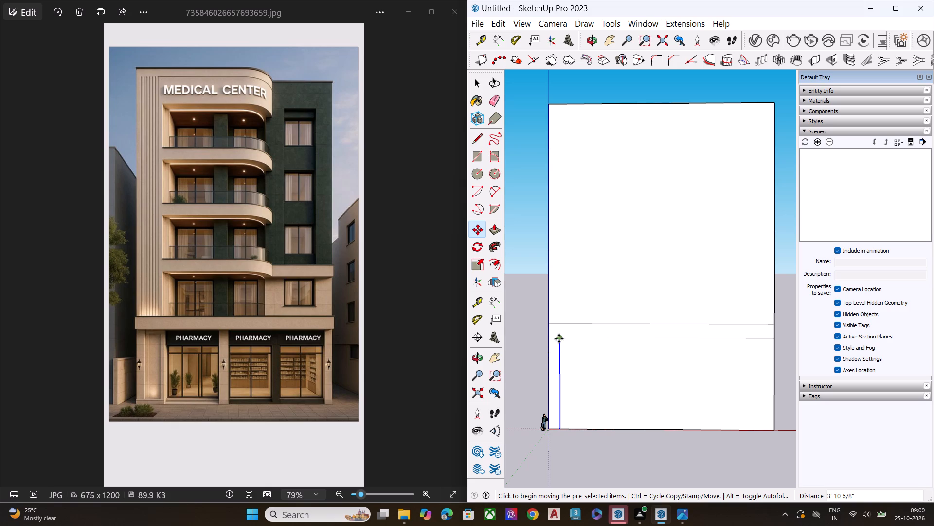
Copy the vertical line further along the ground floor by about 6' 11", and copy that one another 3' 6".
click(559, 338)
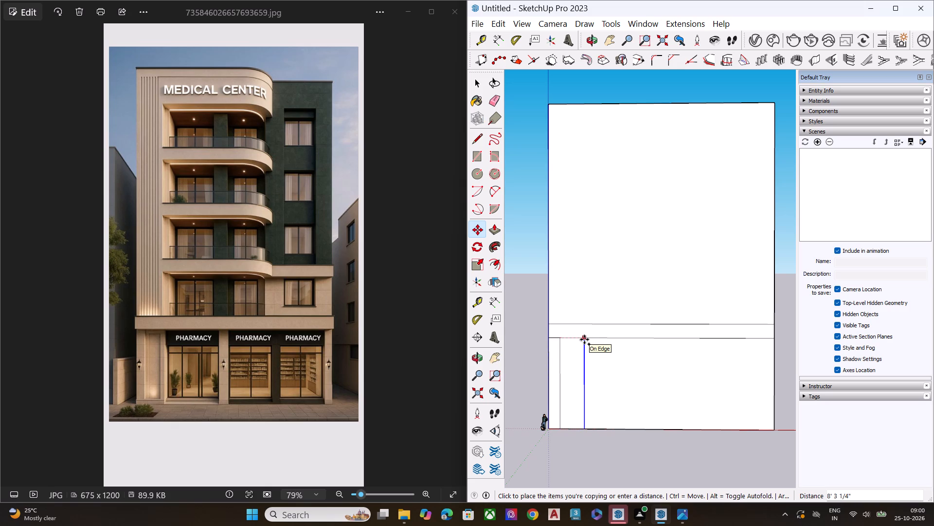
click(580, 340)
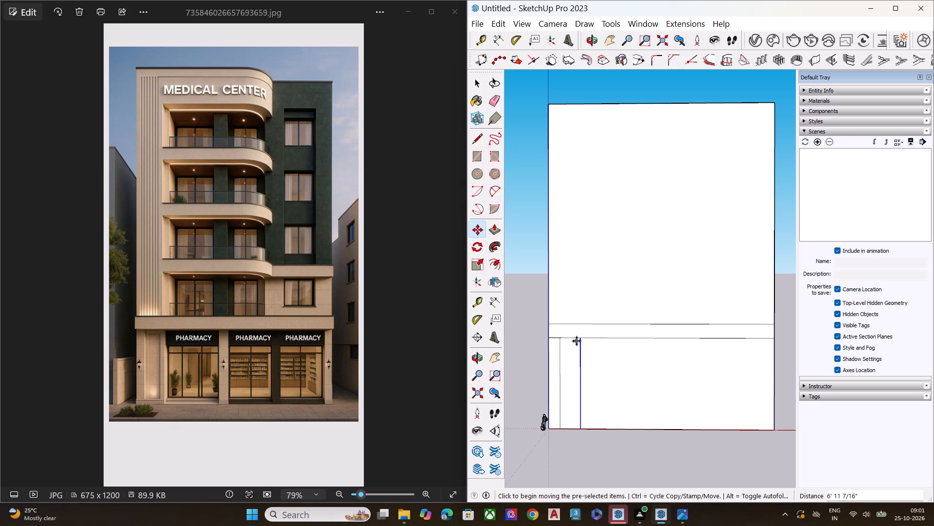
click(579, 338)
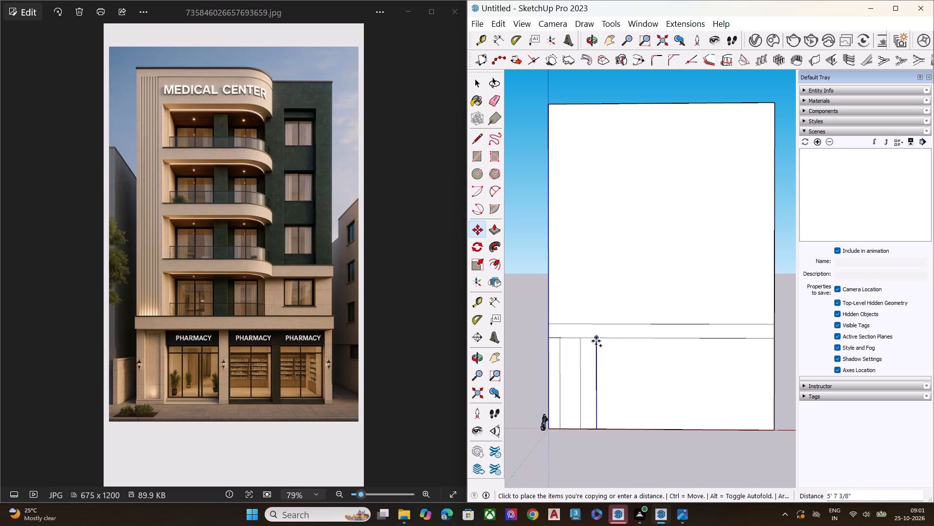
click(591, 342)
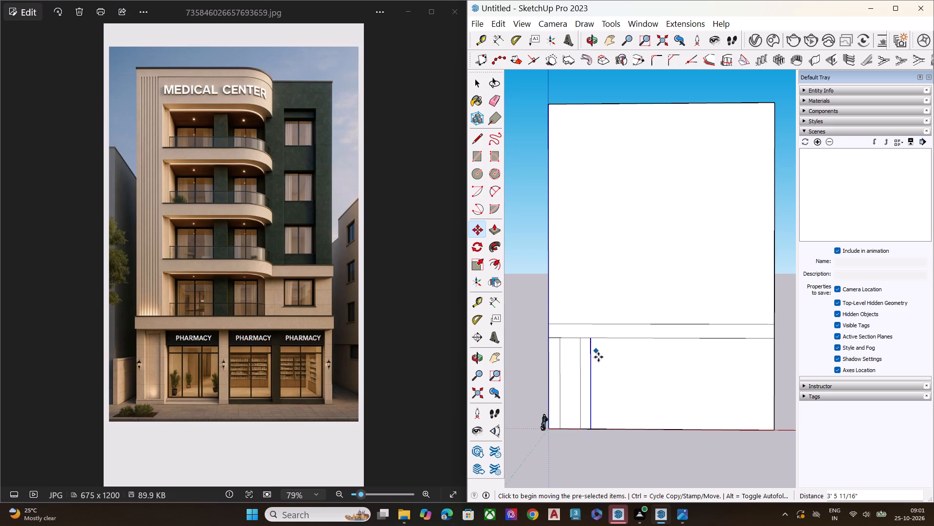
Copy the latest vertical line about 20' 5" across for the first shopfront bay, and copy that one another 3' 9".
click(591, 338)
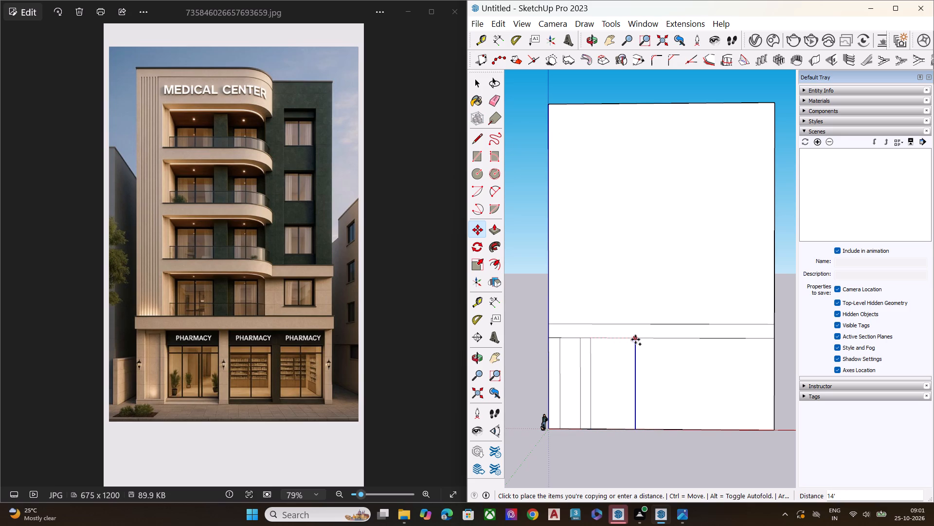
click(651, 339)
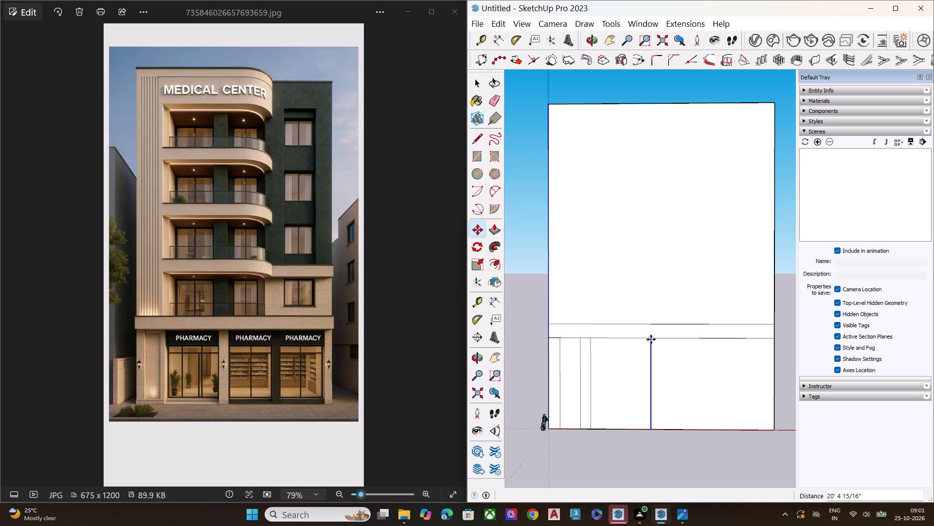
click(650, 338)
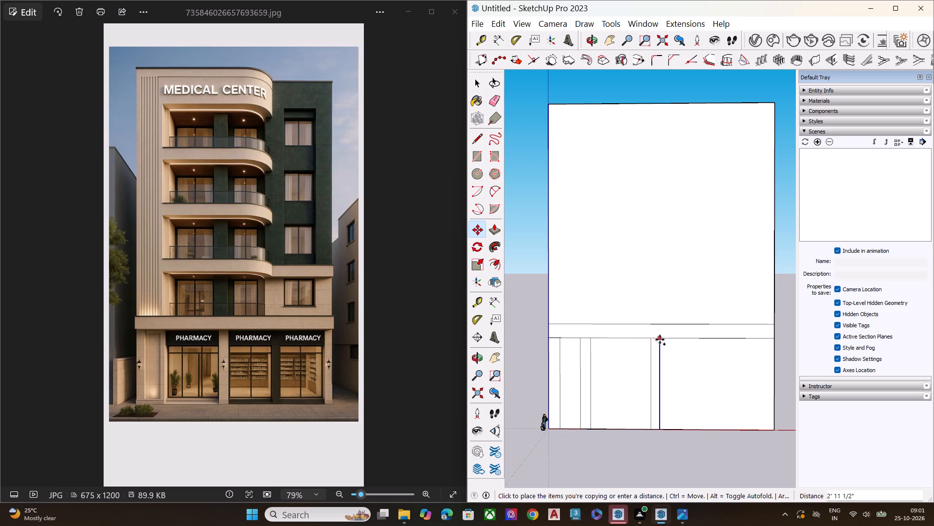
click(662, 339)
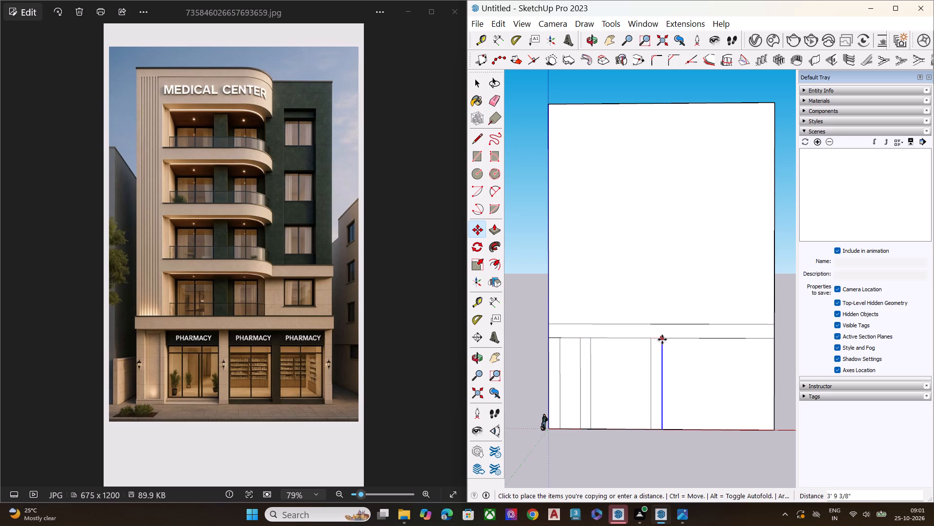
Scale the narrow vertical strip just after the first shopfront bay narrower along its width.
click(662, 339)
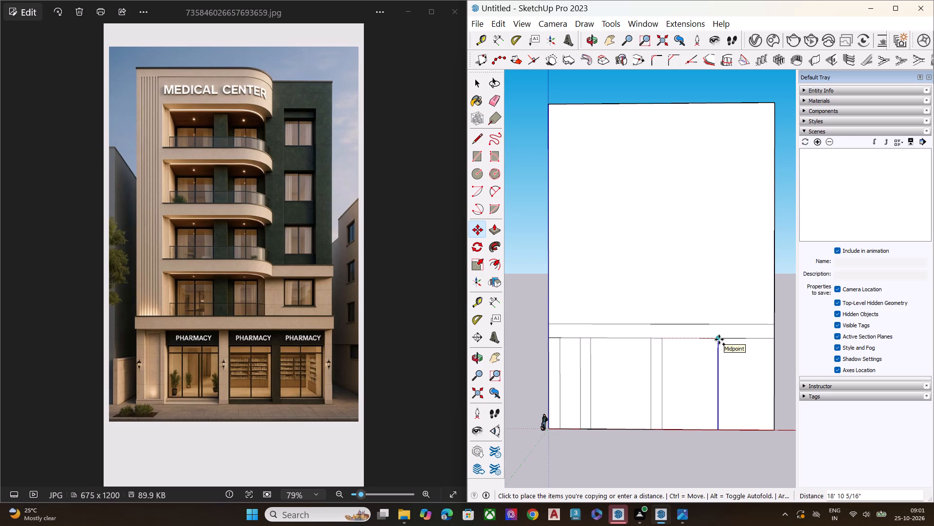
key(space)
double_click(657, 369)
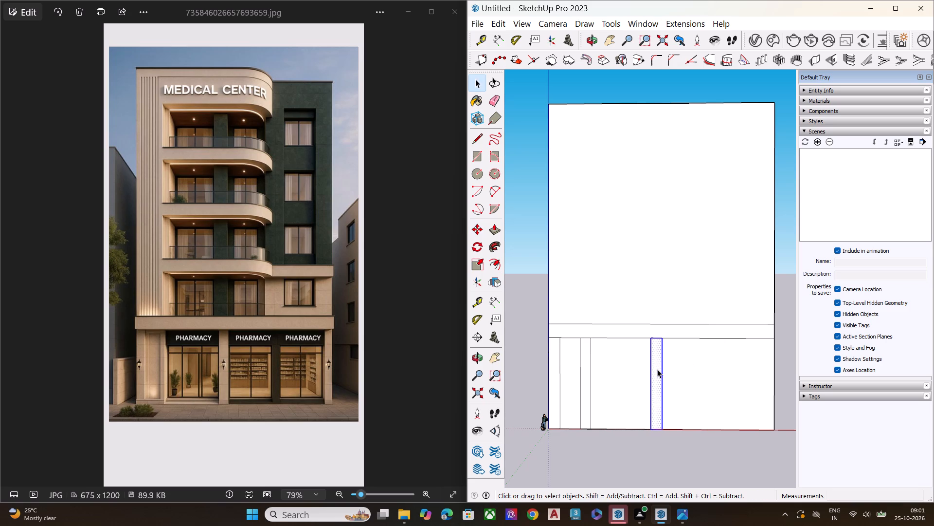
double_click(657, 369)
key(s)
click(664, 385)
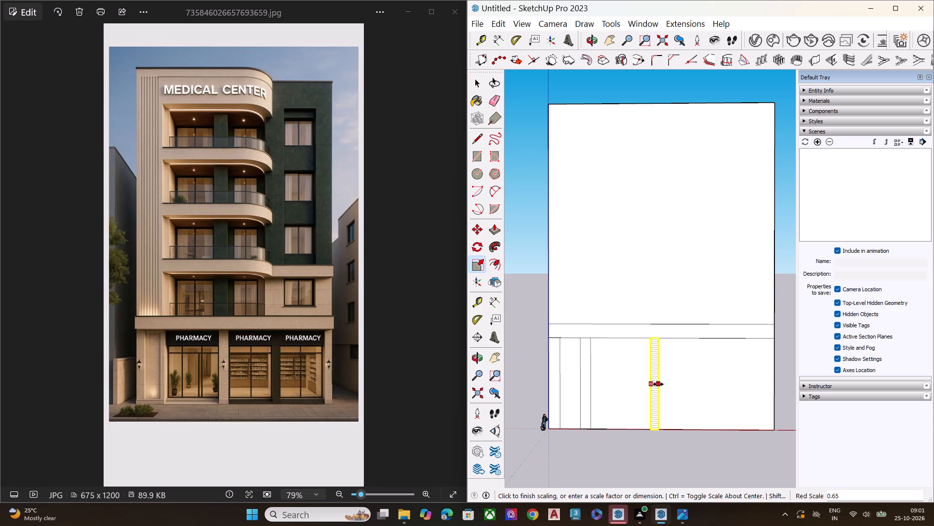
click(660, 385)
key(space)
click(665, 440)
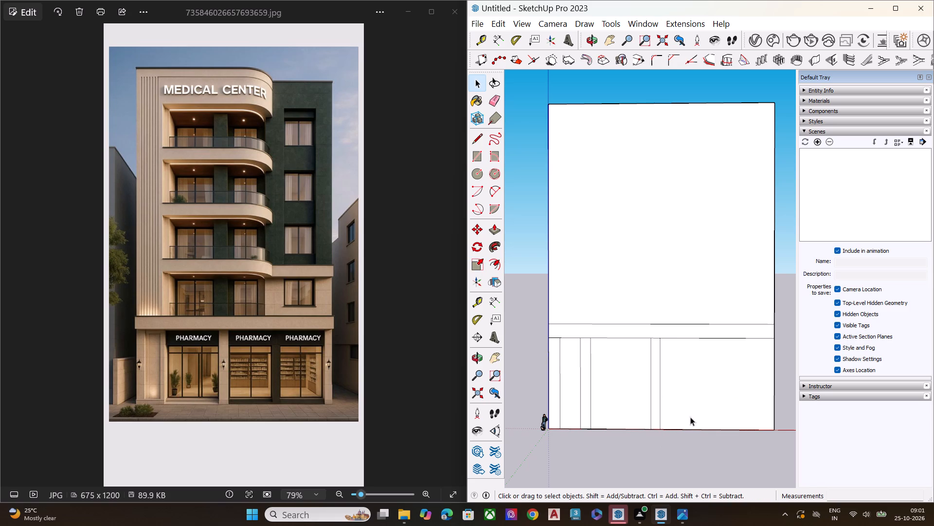
Scale the narrow vertical strip just before the first shopfront bay to about 0.67 of its width.
triple_click(586, 379)
click(594, 486)
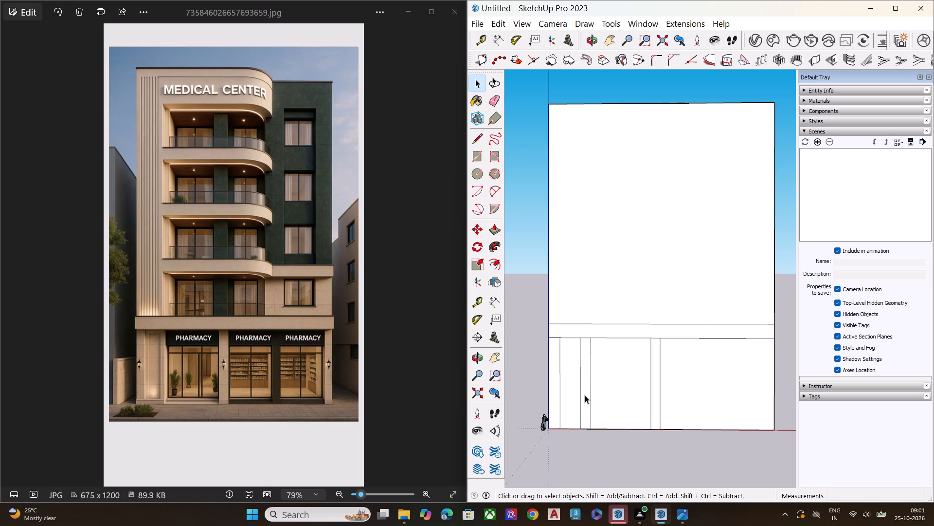
double_click(584, 389)
key(s)
scroll(587, 385, down, 1)
scroll(587, 385, up, 1)
scroll(587, 385, down, 1)
scroll(587, 385, up, 3)
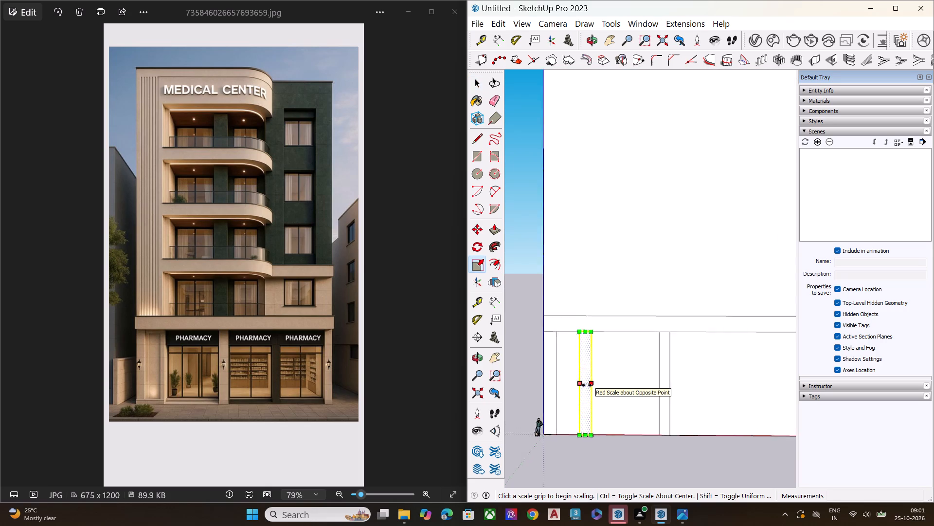
scroll(587, 385, up, 4)
click(595, 384)
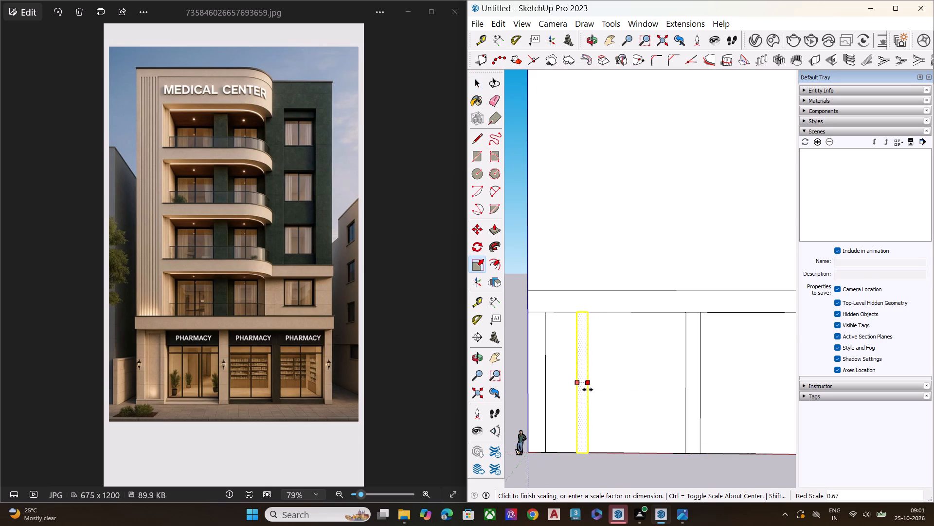
click(588, 390)
key(space)
click(592, 454)
Copy the outermost vertical ground-floor line across for the second shopfront bay, and copy that one another 3' 6".
scroll(542, 392, down, 5)
scroll(557, 391, up, 1)
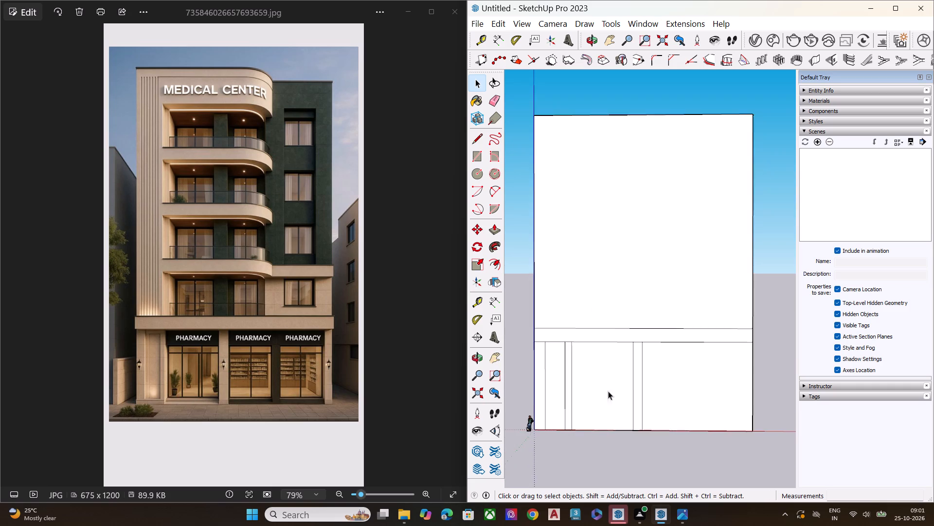
middle_drag(625, 391, 632, 357)
scroll(634, 357, up, 1)
scroll(636, 358, down, 1)
scroll(661, 366, up, 1)
scroll(689, 375, down, 1)
click(654, 370)
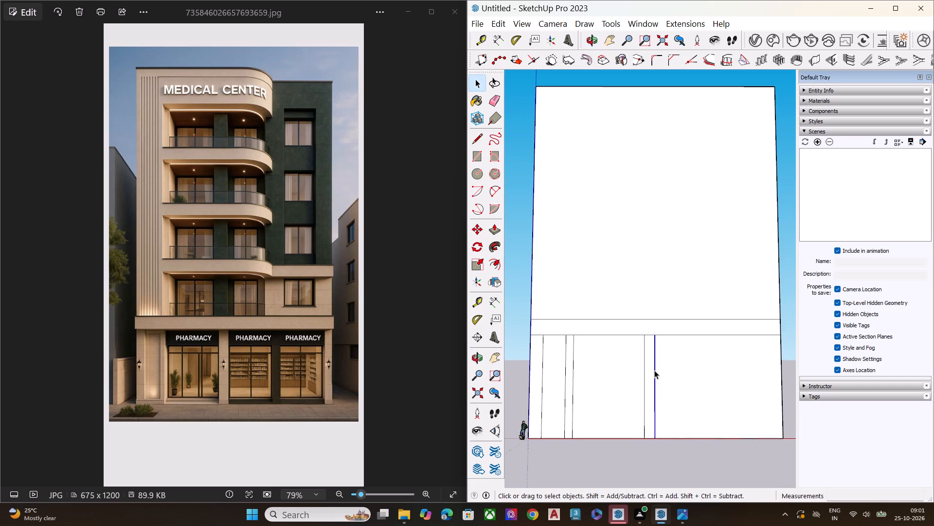
key(m)
click(653, 335)
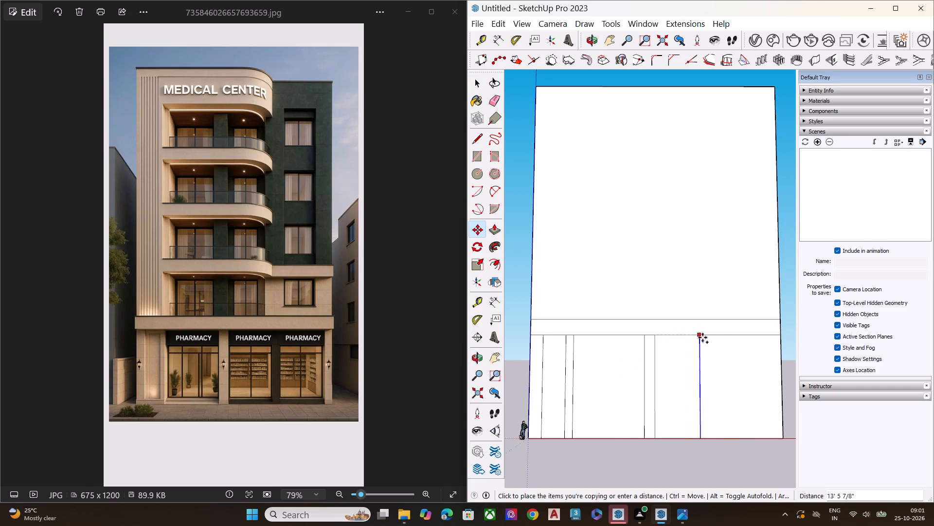
click(721, 338)
click(716, 336)
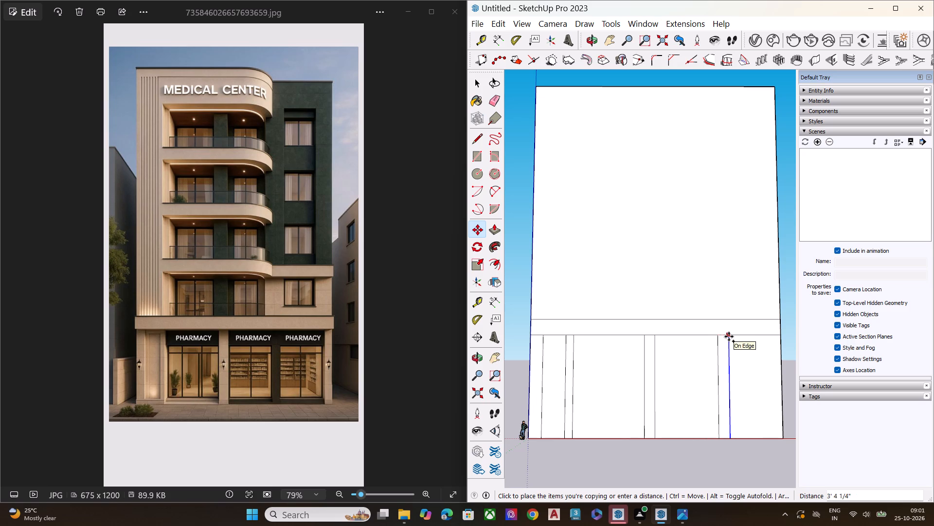
click(729, 338)
key(space)
Push/Pull the block's side face outward to widen the building front beyond the second shopfront bay.
scroll(580, 365, down, 6)
middle_drag(670, 357, 551, 418)
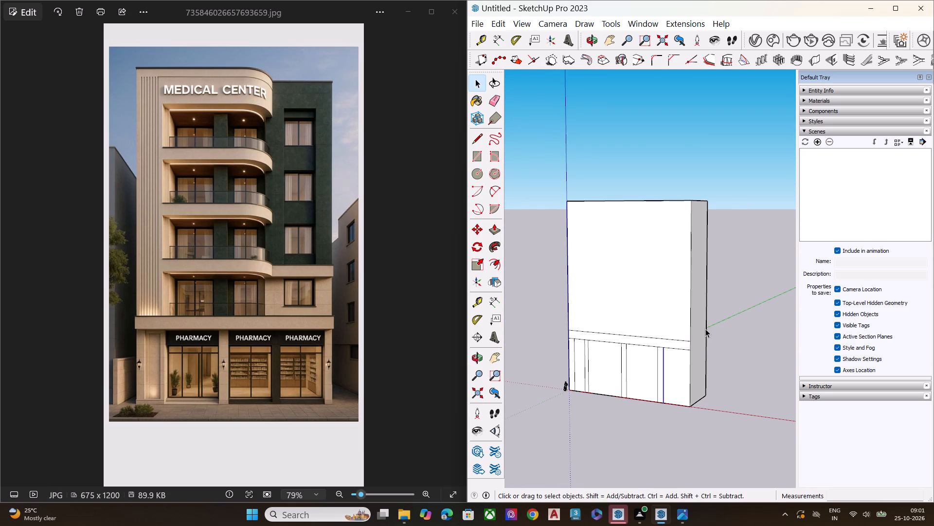
click(701, 337)
key(p)
click(700, 337)
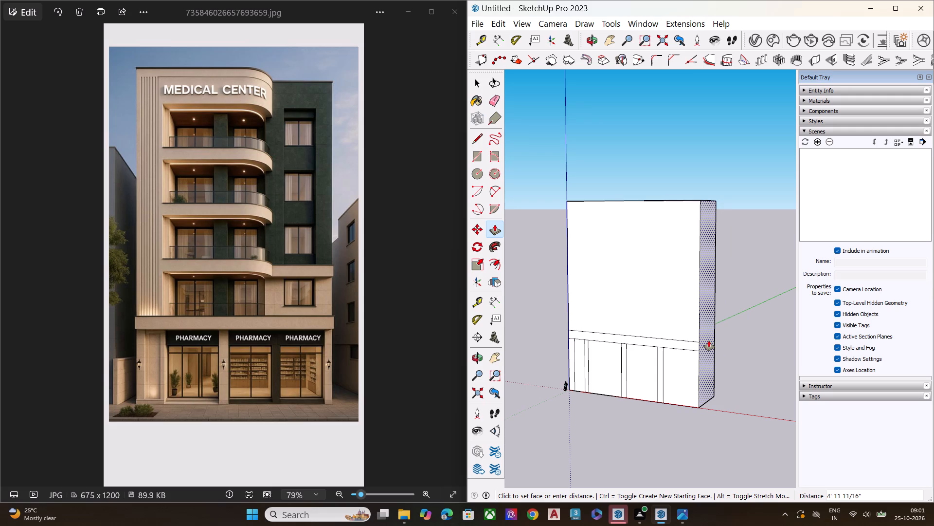
click(727, 345)
key(space)
Copy the outermost vertical line about 23' across for the third shopfront bay, and copy that one another 3' 1".
scroll(699, 371, up, 1)
middle_drag(699, 371, 822, 343)
scroll(740, 368, down, 1)
scroll(736, 370, up, 1)
scroll(730, 371, down, 1)
scroll(730, 371, up, 1)
scroll(730, 371, down, 3)
scroll(730, 371, up, 2)
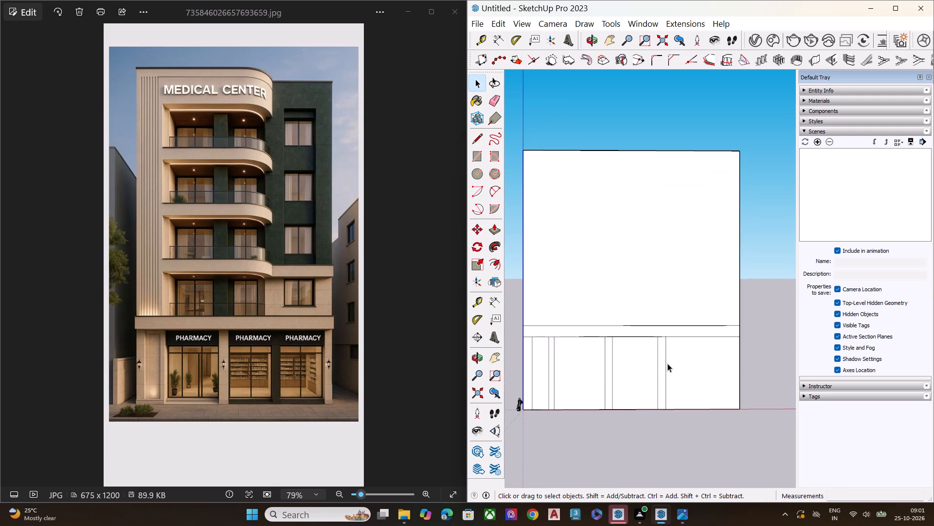
click(666, 364)
key(m)
click(666, 337)
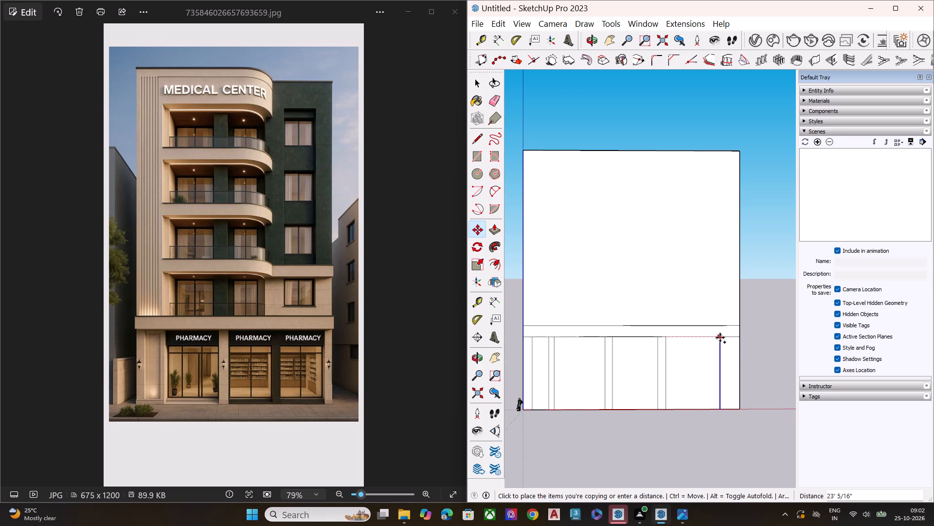
click(720, 338)
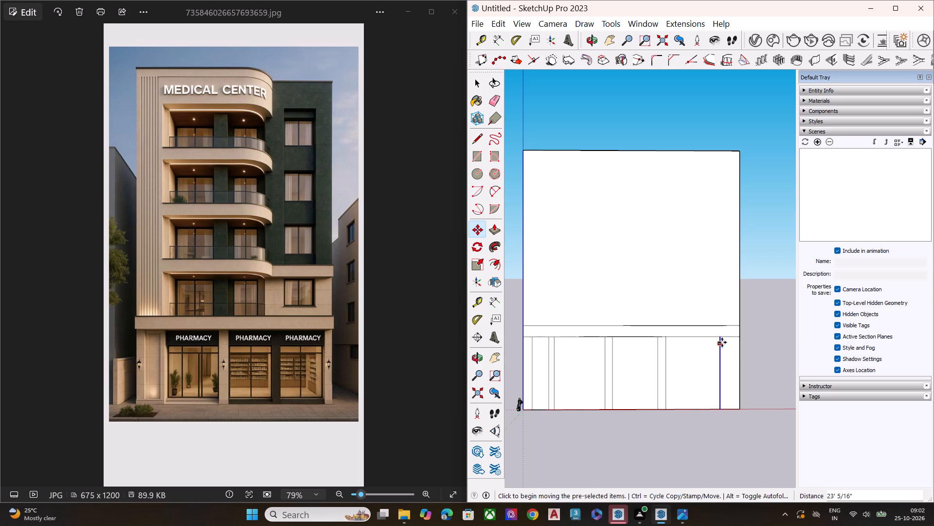
click(720, 338)
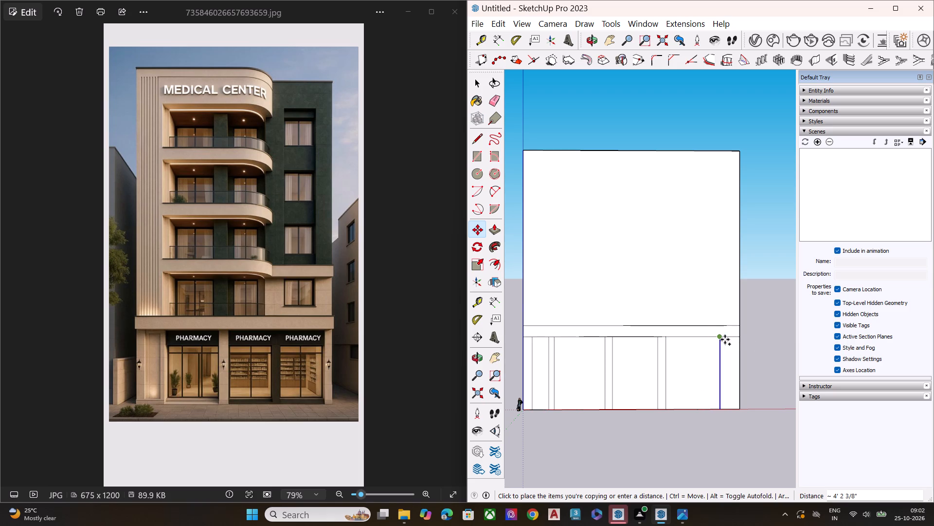
scroll(724, 341, up, 6)
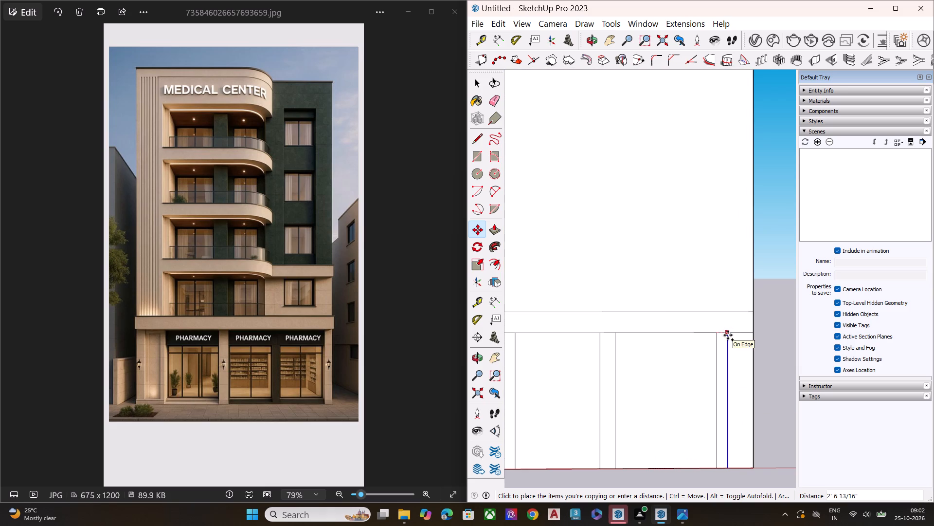
scroll(728, 335, up, 6)
click(732, 335)
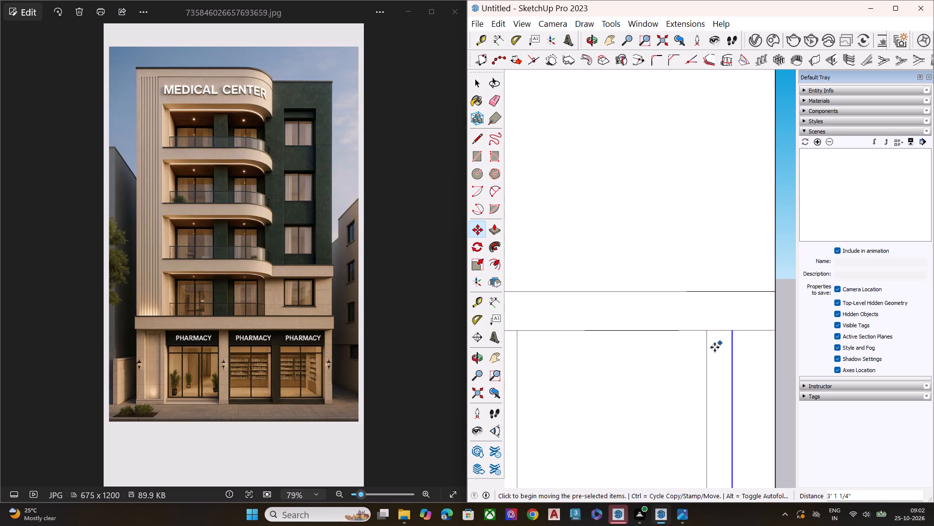
scroll(645, 337, down, 2)
scroll(646, 335, up, 1)
scroll(647, 335, down, 8)
scroll(747, 332, up, 1)
scroll(747, 332, down, 5)
key(space)
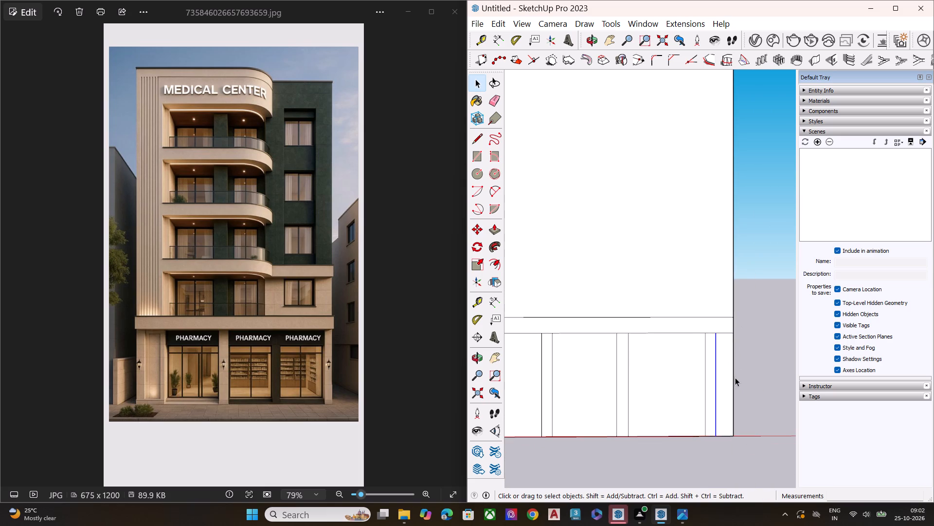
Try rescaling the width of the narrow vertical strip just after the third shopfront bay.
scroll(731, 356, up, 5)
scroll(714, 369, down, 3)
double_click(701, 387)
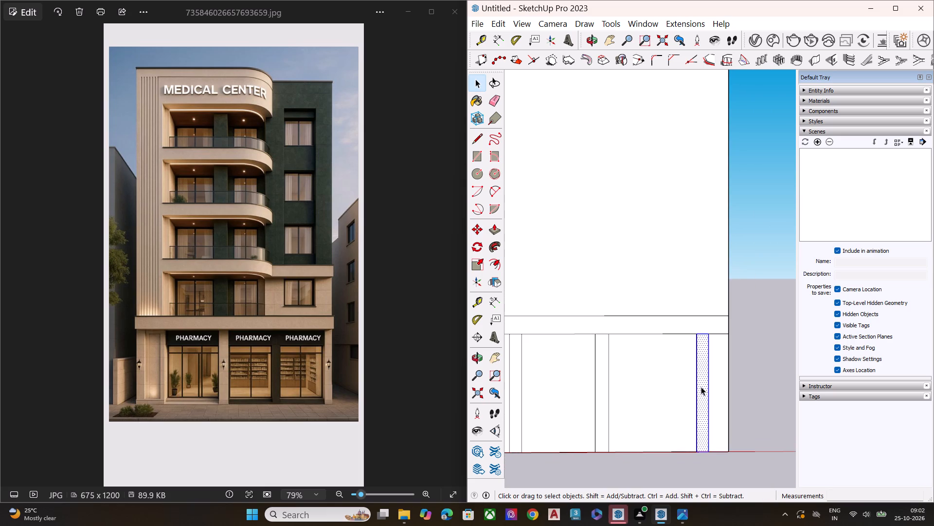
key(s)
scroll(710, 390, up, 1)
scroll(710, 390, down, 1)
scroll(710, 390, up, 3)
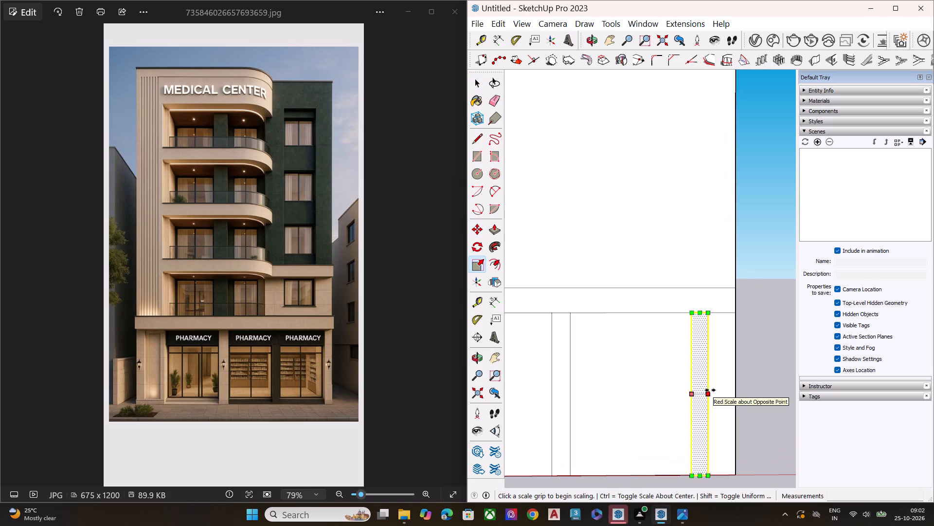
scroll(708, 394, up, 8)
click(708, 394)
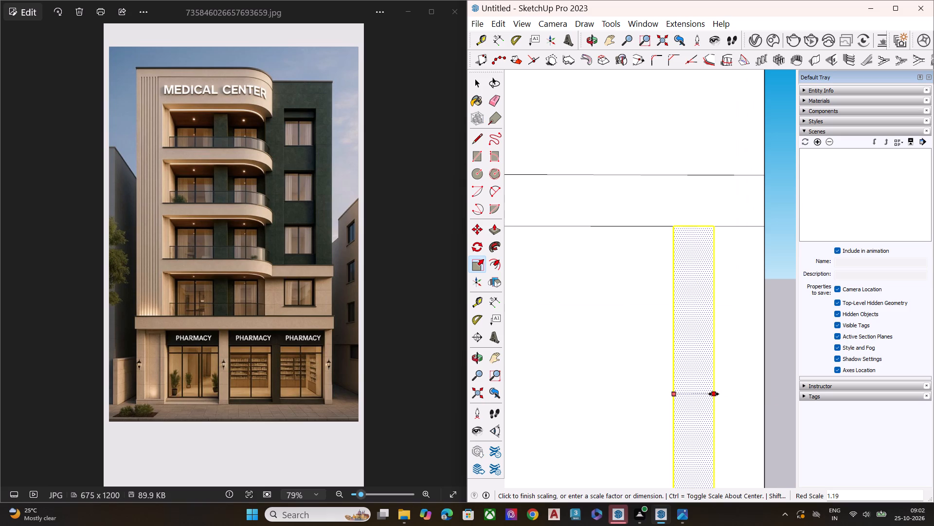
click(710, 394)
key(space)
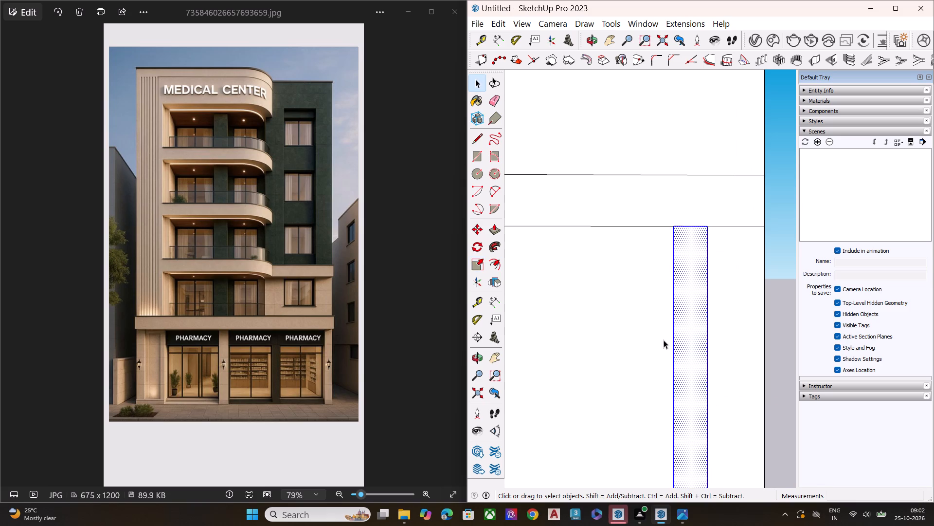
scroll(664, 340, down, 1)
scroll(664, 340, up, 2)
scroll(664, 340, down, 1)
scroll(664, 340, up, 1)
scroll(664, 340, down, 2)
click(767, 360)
Push the block's side face inward about 5' 3" to meet the last vertical line of the end strip.
scroll(697, 345, down, 1)
scroll(697, 345, up, 1)
scroll(697, 345, down, 3)
scroll(697, 345, up, 1)
scroll(697, 346, down, 2)
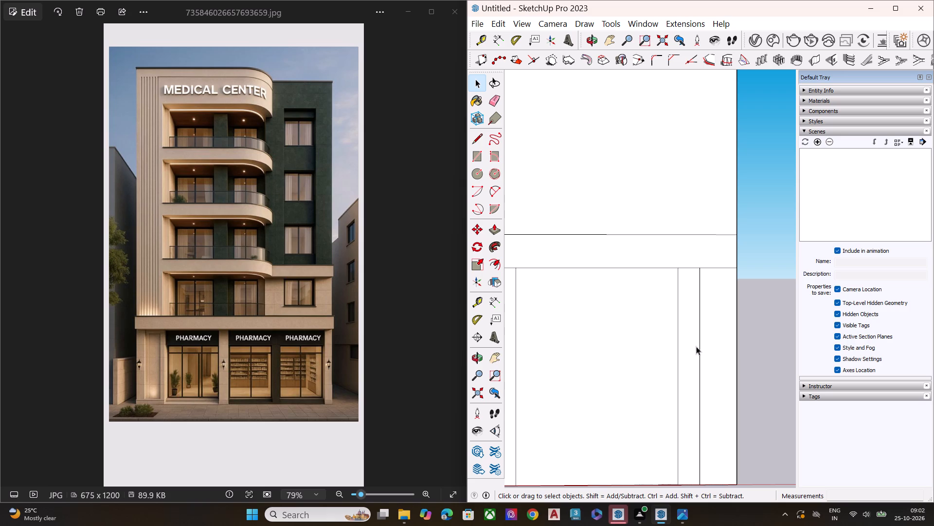
scroll(714, 220, down, 5)
scroll(707, 302, up, 1)
scroll(707, 302, down, 4)
middle_drag(723, 325, 567, 391)
scroll(741, 266, up, 2)
click(719, 301)
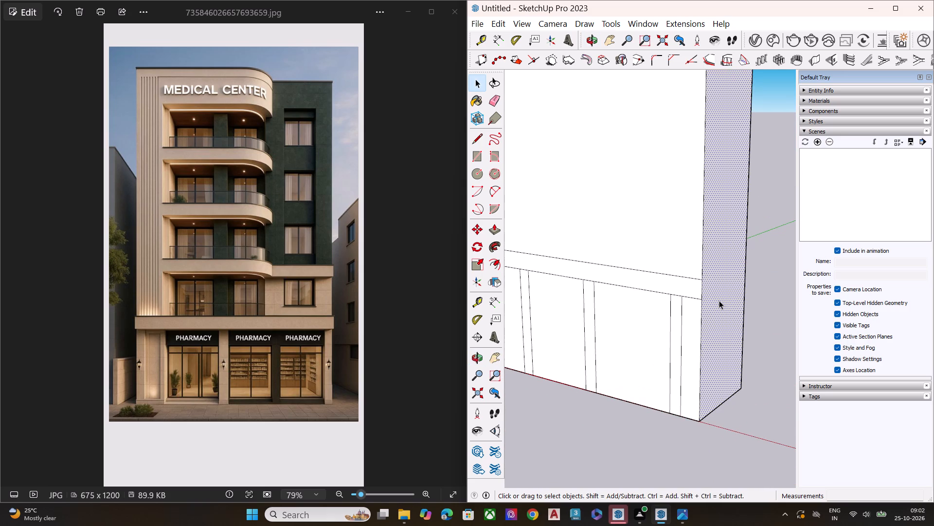
key(p)
click(700, 358)
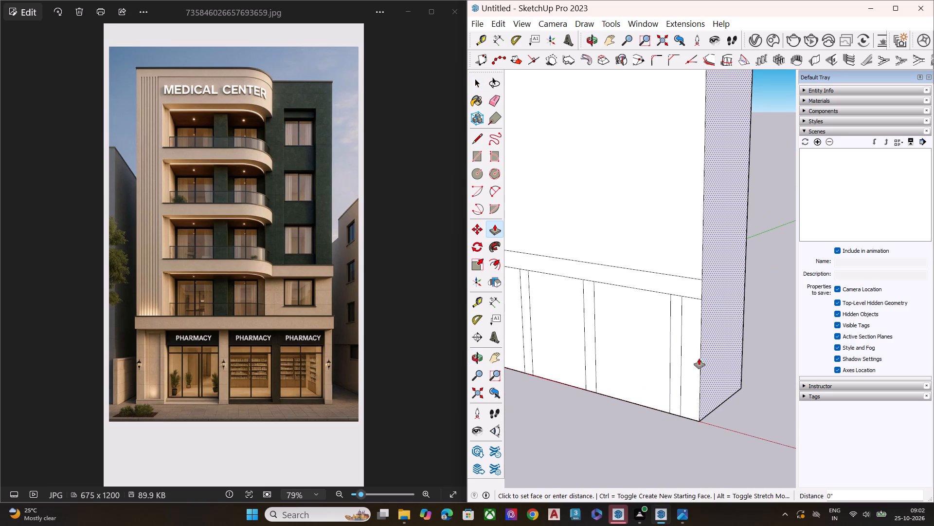
click(682, 415)
key(space)
double_click(767, 408)
Examine the floor band and ground-floor bays on the front face from both sides and from below.
middle_drag(674, 399, 795, 353)
scroll(690, 331, down, 5)
middle_drag(670, 361, 808, 330)
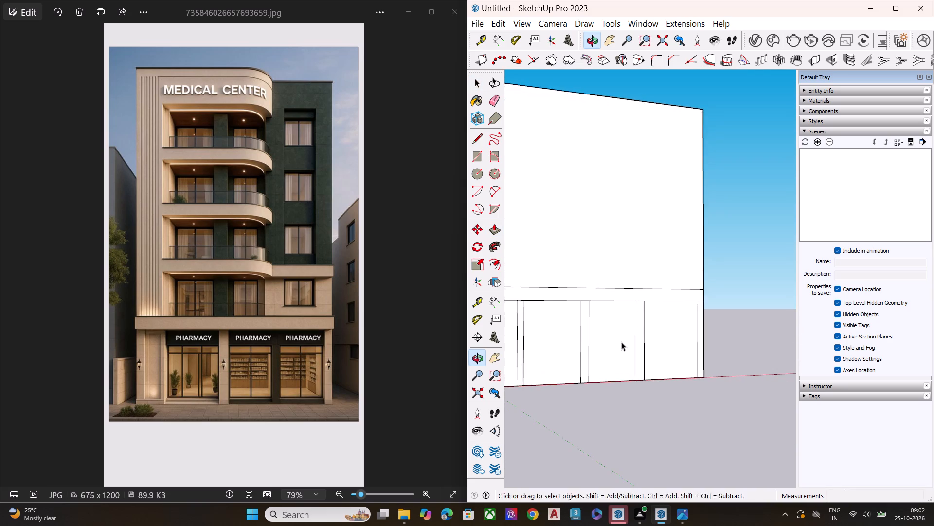
middle_drag(532, 342, 709, 340)
scroll(598, 291, up, 2)
scroll(595, 291, down, 2)
scroll(595, 291, up, 3)
scroll(595, 291, down, 2)
scroll(595, 291, up, 4)
click(592, 298)
scroll(626, 318, down, 1)
scroll(634, 323, up, 2)
scroll(657, 338, down, 1)
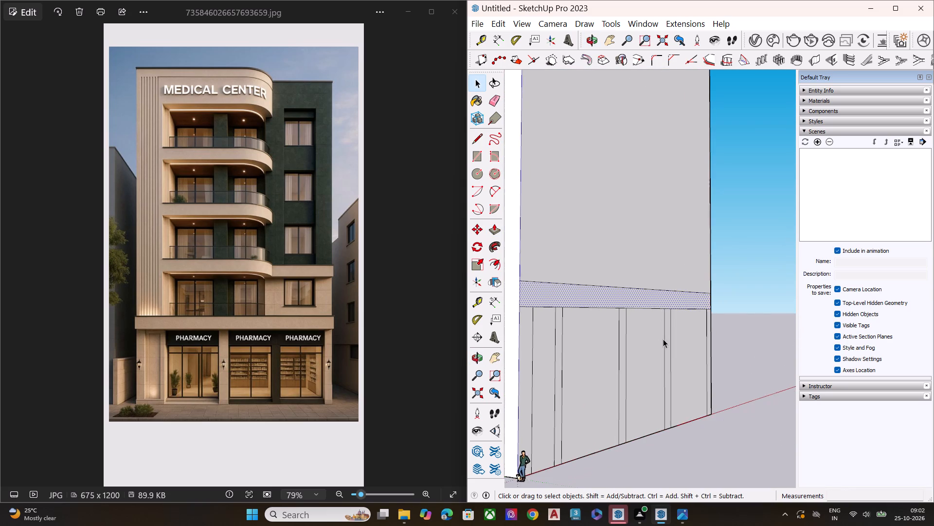
scroll(663, 339, down, 1)
middle_drag(671, 353, 611, 406)
scroll(729, 241, down, 5)
scroll(731, 244, up, 2)
scroll(732, 259, down, 5)
middle_drag(664, 337, 548, 342)
scroll(548, 342, up, 1)
scroll(549, 341, down, 1)
scroll(560, 336, up, 6)
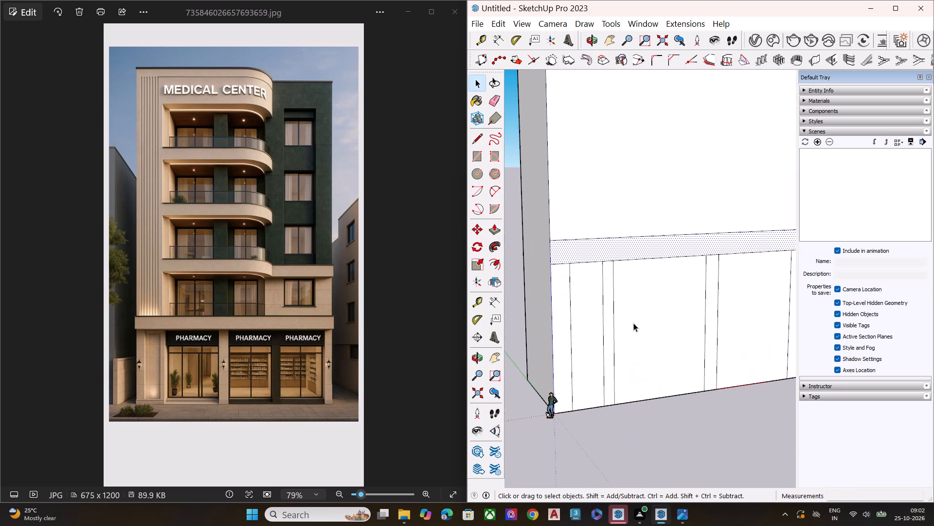
scroll(633, 323, up, 1)
click(593, 327)
middle_drag(607, 322, 720, 236)
middle_drag(595, 300, 640, 283)
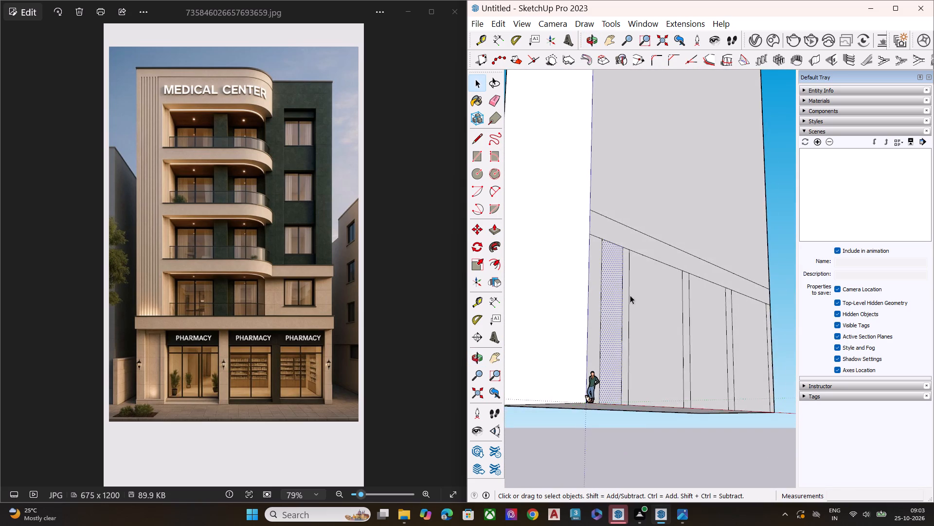
scroll(626, 298, up, 3)
scroll(641, 294, down, 1)
scroll(641, 297, up, 1)
scroll(641, 297, down, 5)
scroll(640, 298, up, 2)
scroll(640, 298, down, 1)
scroll(640, 298, up, 1)
scroll(640, 299, down, 2)
Push/Pull the horizontal floor band above the shopfronts about 1' 10" out from the front face.
middle_drag(653, 289, 684, 345)
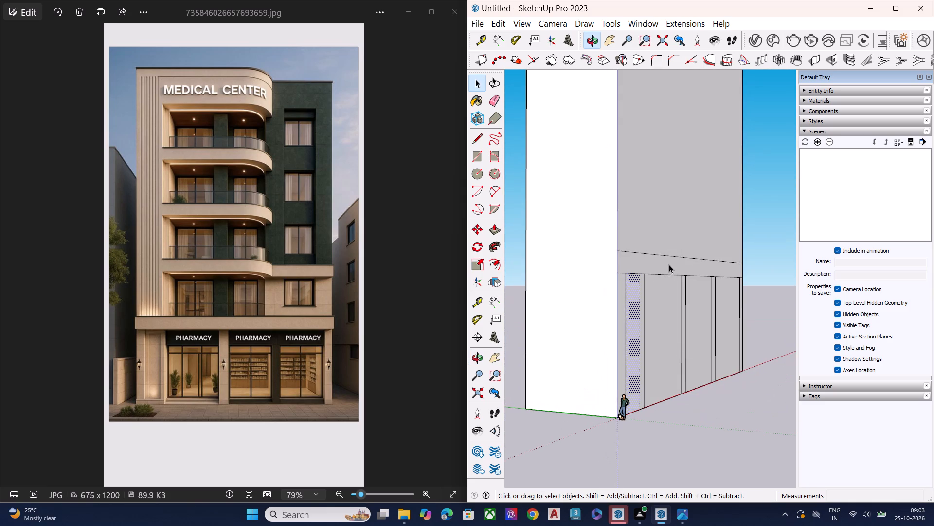
click(672, 266)
key(p)
click(672, 266)
click(679, 266)
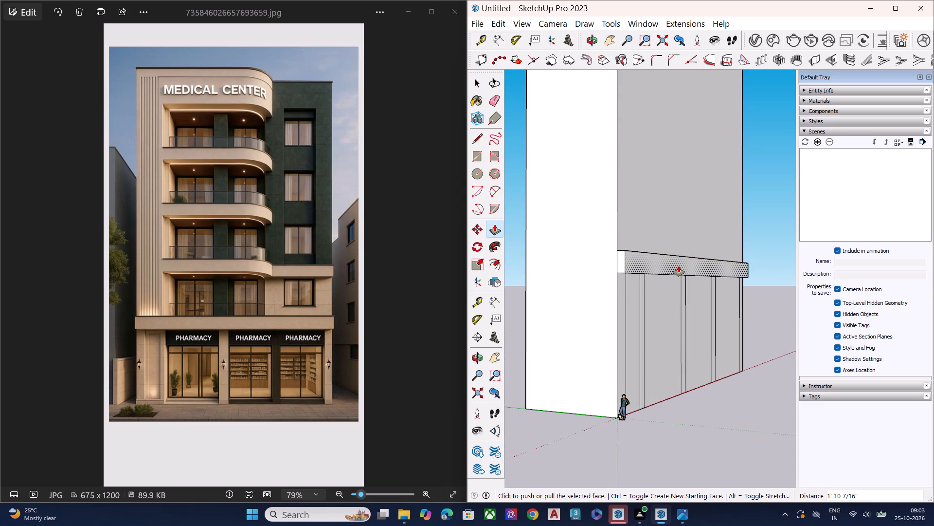
key(space)
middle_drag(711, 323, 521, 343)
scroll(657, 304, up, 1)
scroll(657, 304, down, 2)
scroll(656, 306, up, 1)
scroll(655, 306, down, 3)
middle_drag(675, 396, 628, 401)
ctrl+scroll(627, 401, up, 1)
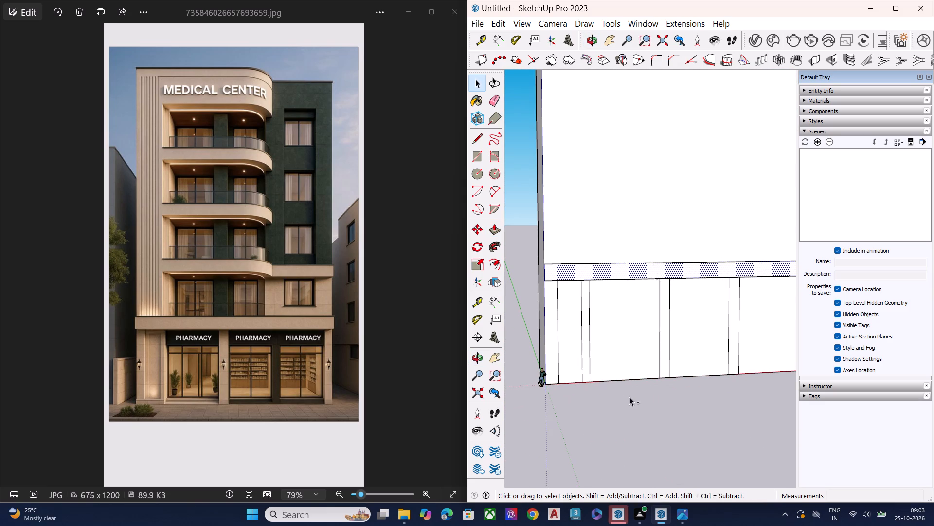
Undo the last Push/Pull of the floor band above the shopfronts.
key(z)
scroll(587, 358, down, 5)
key(space)
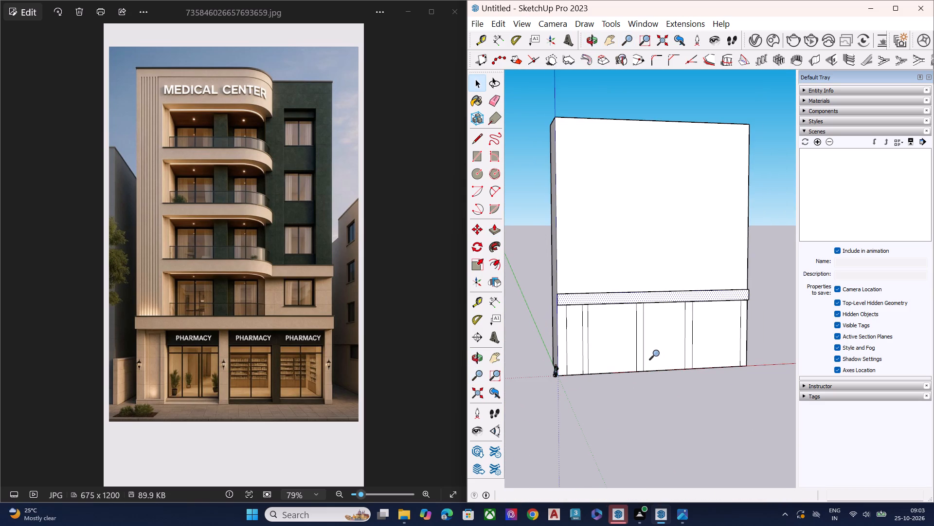
key(space)
key(ctrl+z)
key(space)
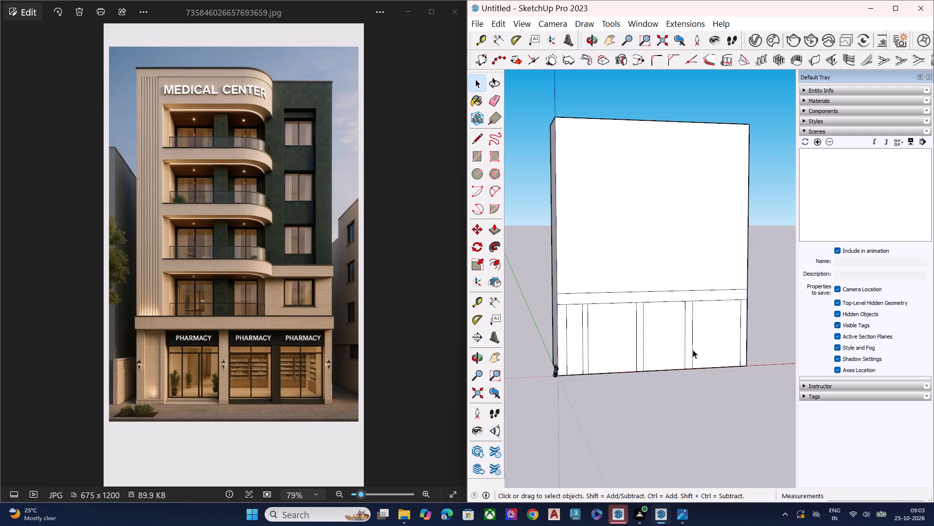
Copy the floor band's top edge about 24' 6" up the front face to mark the next floor.
middle_drag(693, 345, 649, 345)
scroll(679, 305, up, 1)
scroll(680, 305, down, 1)
scroll(680, 305, up, 2)
scroll(681, 305, down, 2)
scroll(683, 305, up, 2)
scroll(654, 316, down, 6)
middle_drag(695, 310, 595, 315)
scroll(694, 310, up, 2)
scroll(710, 296, down, 4)
scroll(710, 296, up, 2)
scroll(711, 296, down, 1)
scroll(713, 300, up, 1)
click(697, 301)
key(m)
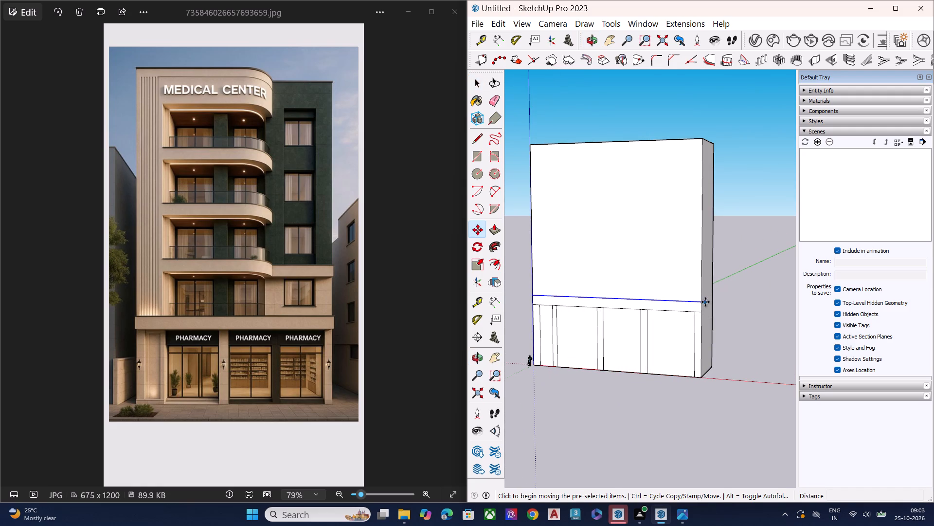
click(702, 302)
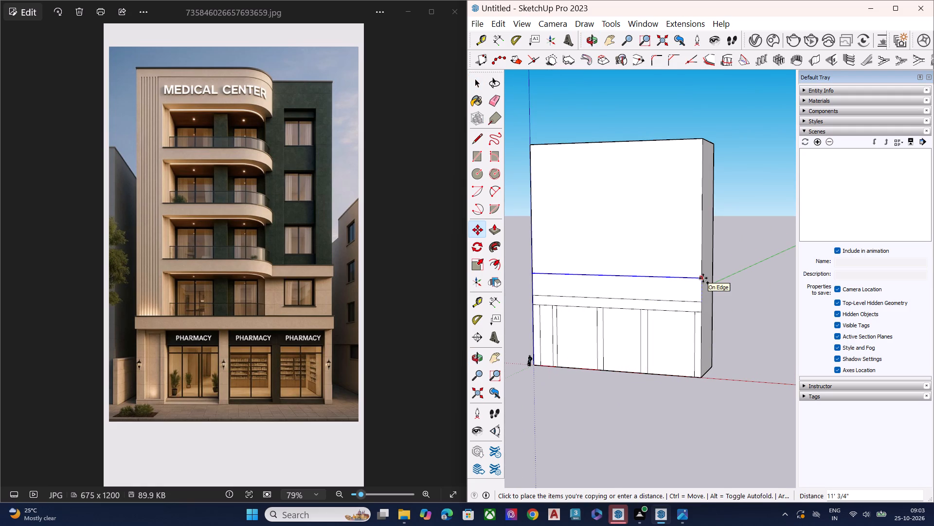
middle_drag(703, 278, 723, 221)
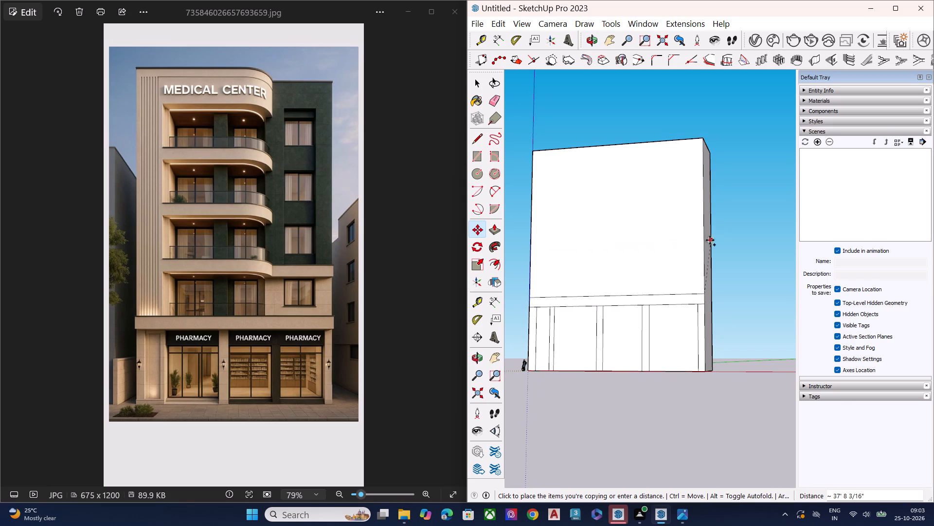
scroll(703, 243, up, 7)
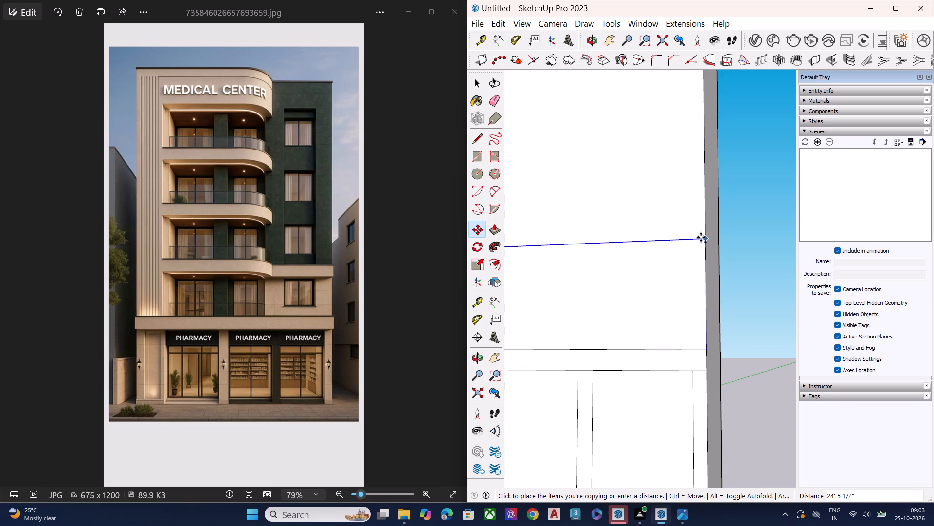
scroll(706, 234, down, 4)
scroll(708, 238, up, 4)
scroll(708, 238, down, 9)
middle_drag(709, 239, 785, 238)
scroll(704, 244, up, 2)
scroll(704, 244, down, 1)
scroll(704, 244, up, 6)
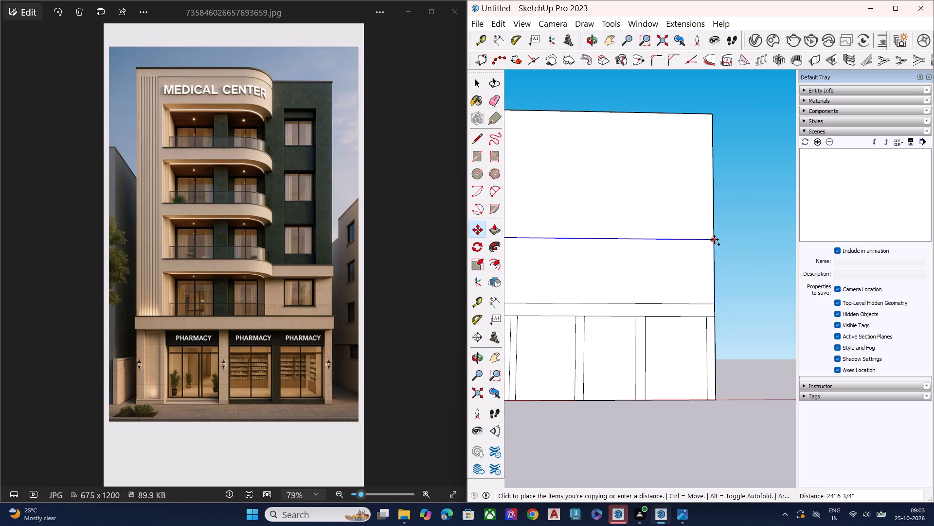
click(714, 240)
Copy the new horizontal edge a short distance upward to form a second, narrow floor band.
click(715, 241)
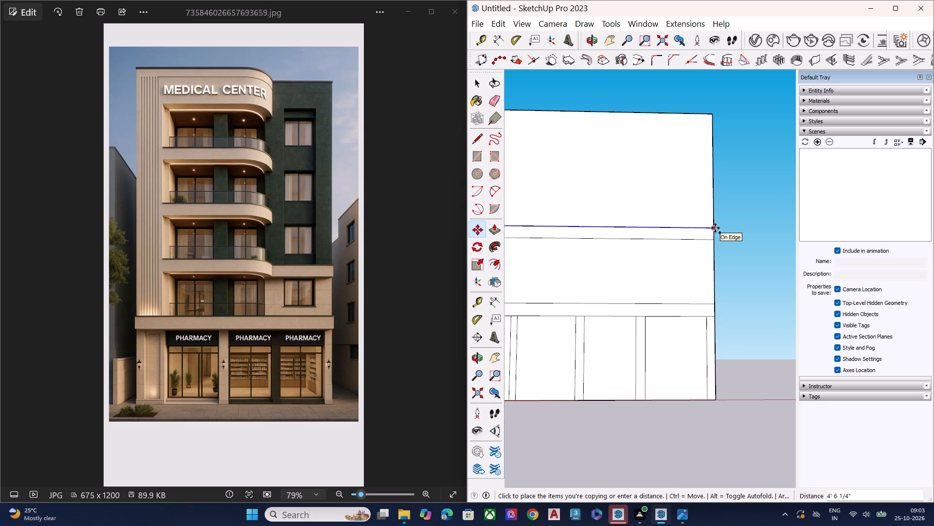
click(715, 230)
key(space)
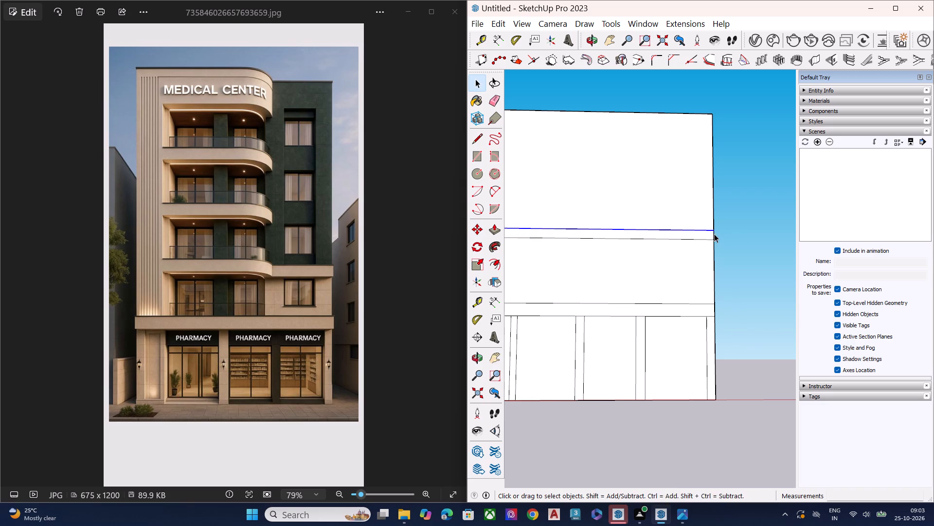
Examine the front face's two floor bands from above and the side, comparing them with the reference image.
middle_drag(714, 234, 701, 328)
scroll(710, 234, down, 1)
scroll(710, 234, up, 2)
scroll(710, 234, down, 1)
scroll(710, 234, up, 2)
scroll(710, 234, down, 4)
scroll(713, 242, up, 1)
scroll(707, 250, down, 1)
middle_drag(686, 251, 573, 378)
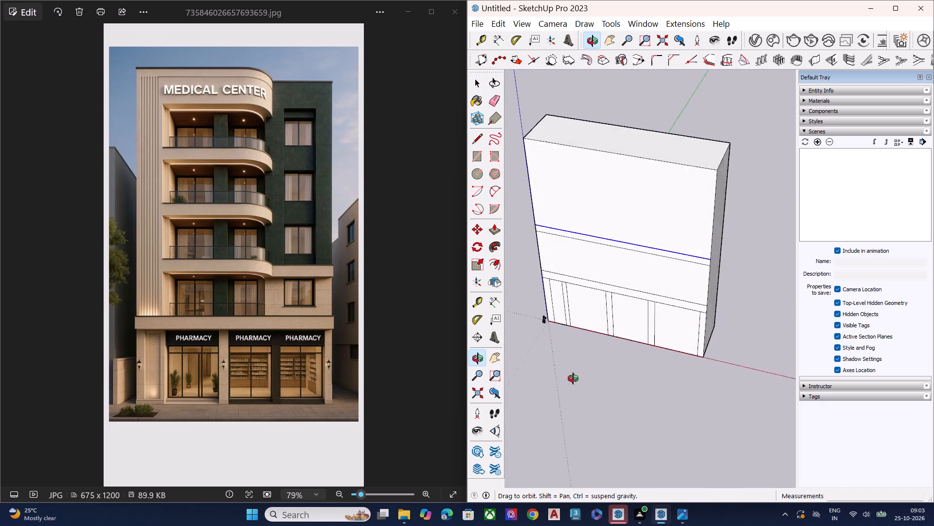
middle_drag(573, 378, 535, 380)
scroll(280, 348, up, 2)
scroll(280, 348, down, 1)
scroll(280, 348, up, 2)
scroll(280, 348, down, 1)
scroll(280, 348, up, 8)
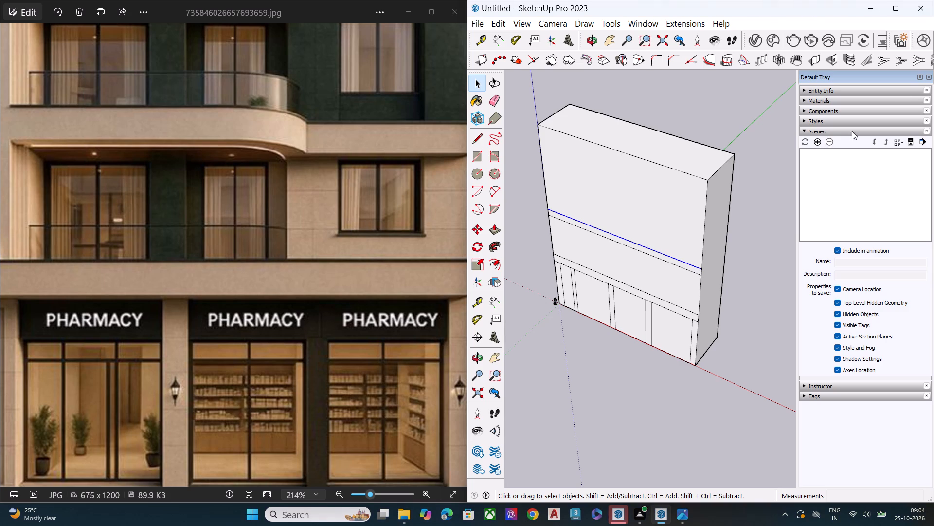
middle_drag(706, 217, 714, 157)
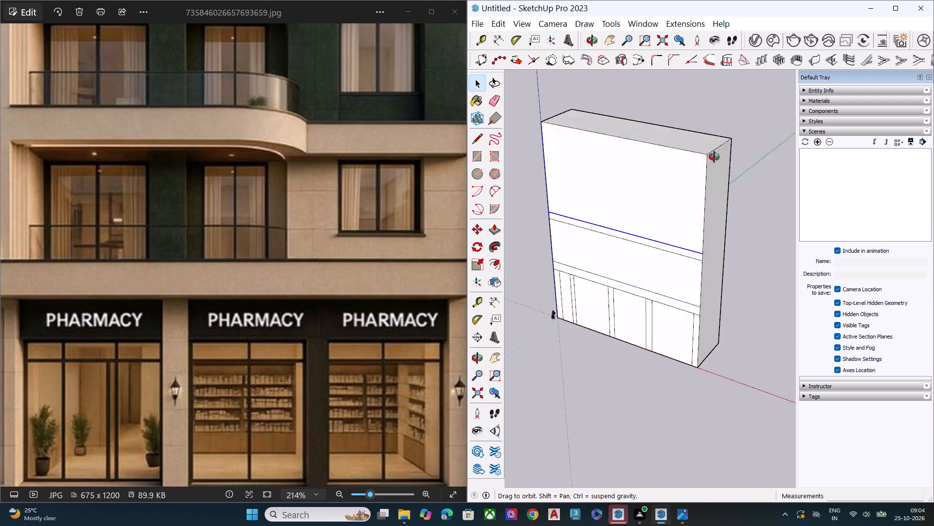
middle_drag(714, 157, 724, 130)
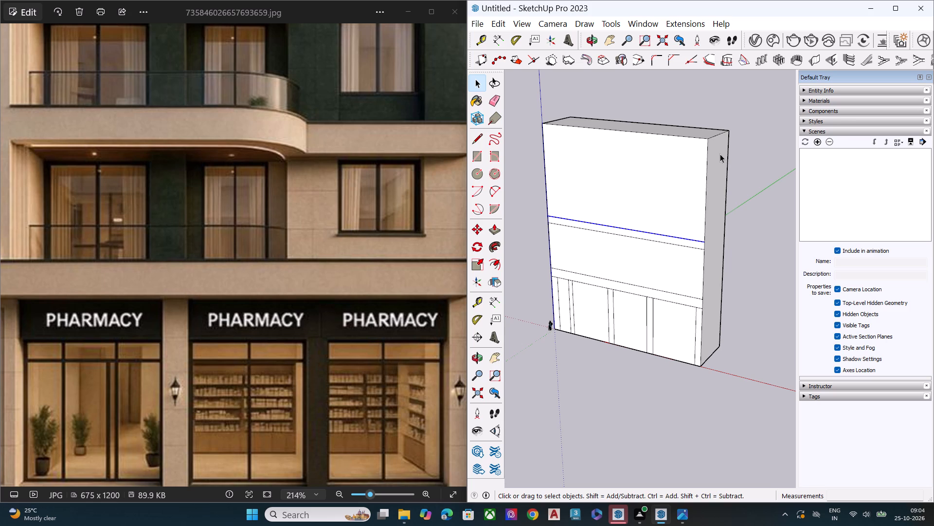
middle_drag(666, 254, 687, 192)
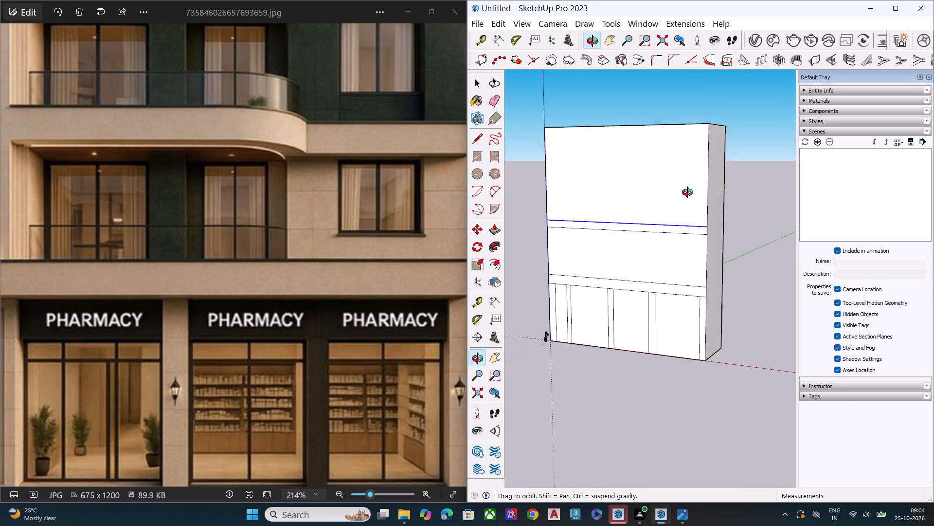
middle_drag(687, 192, 692, 177)
Scale the upper floor band's height to nearly double by raising its top edge.
scroll(700, 220, up, 3)
scroll(700, 223, down, 2)
scroll(700, 223, up, 5)
scroll(702, 223, down, 2)
scroll(702, 223, up, 1)
scroll(702, 223, down, 6)
middle_drag(644, 230, 747, 225)
scroll(710, 226, up, 2)
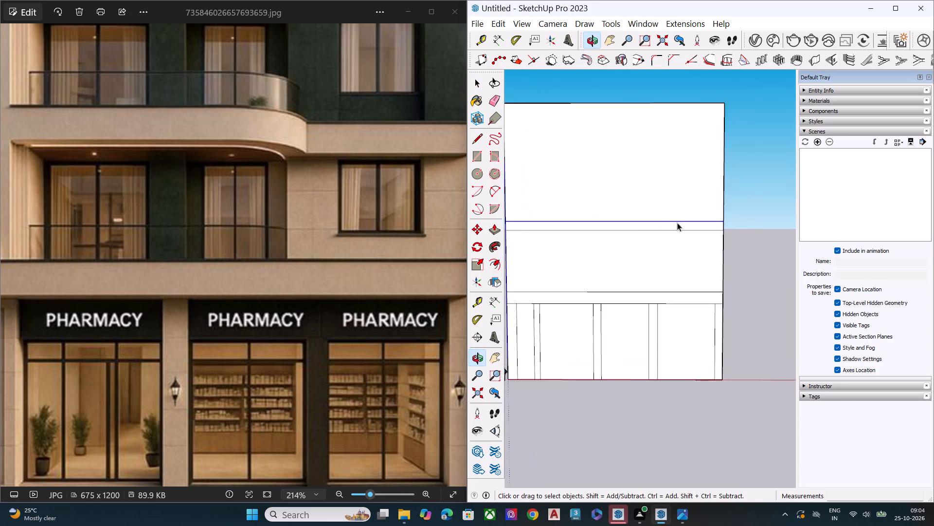
scroll(677, 223, up, 5)
double_click(624, 228)
scroll(643, 210, down, 6)
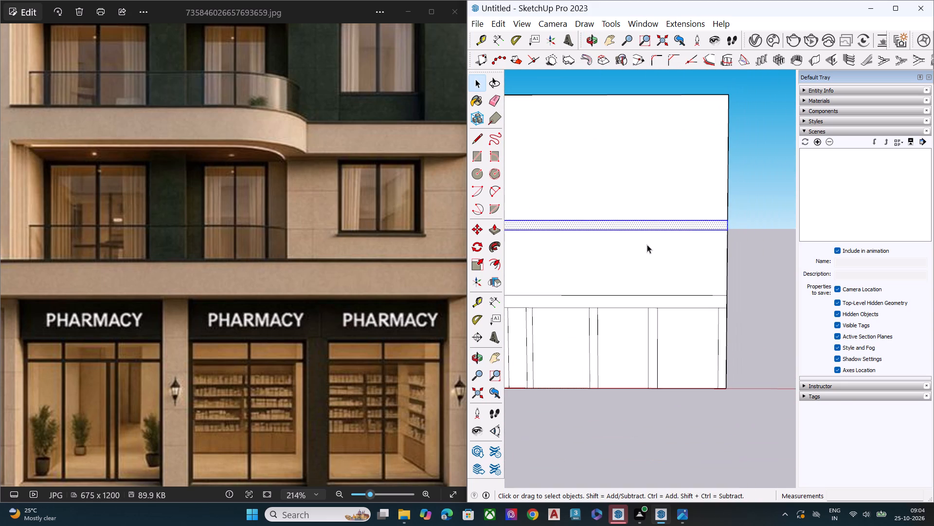
key(s)
click(610, 217)
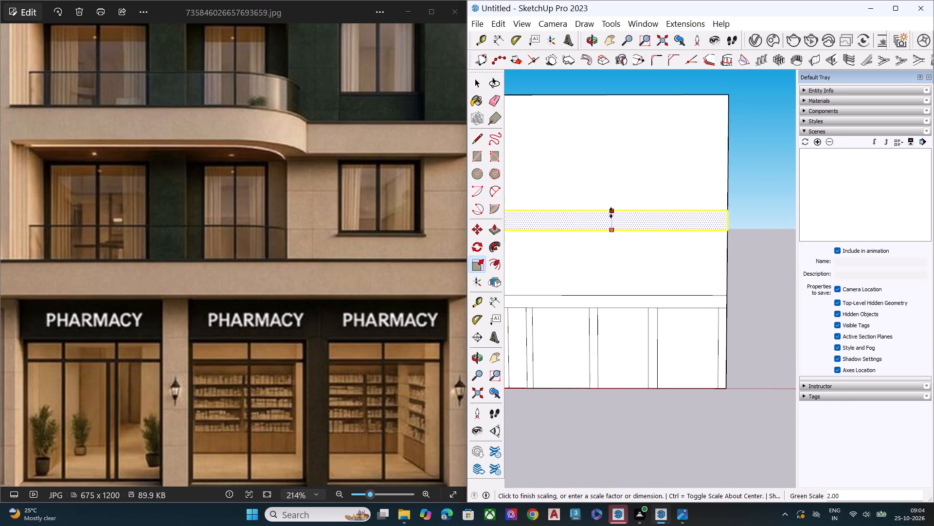
click(611, 213)
key(space)
click(749, 264)
Scale the upper floor band's height down by a factor of about 0.89 from its top edge.
scroll(735, 229, down, 5)
scroll(735, 229, up, 1)
scroll(735, 232, down, 2)
middle_drag(724, 239, 705, 244)
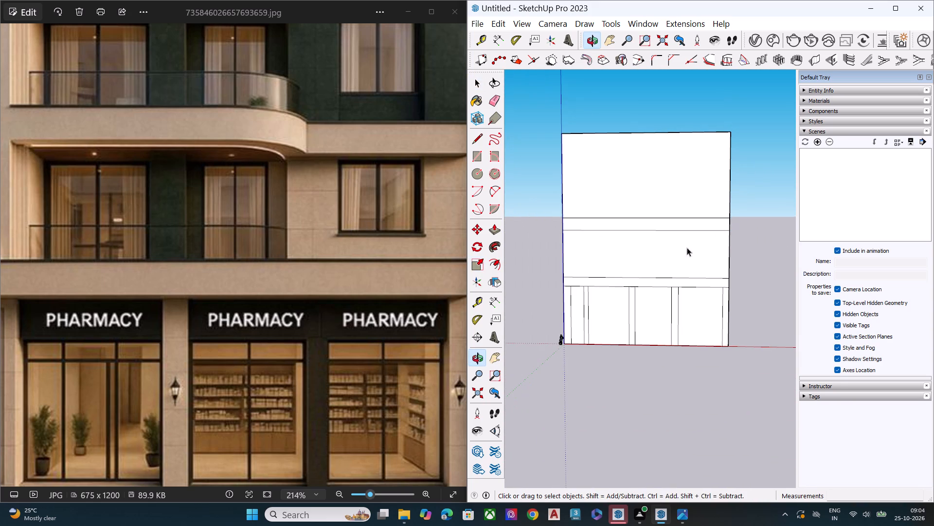
scroll(342, 271, down, 1)
scroll(342, 271, up, 1)
scroll(342, 271, down, 3)
scroll(342, 271, up, 1)
scroll(342, 271, down, 7)
scroll(346, 268, up, 1)
scroll(346, 268, down, 3)
middle_drag(770, 258, 723, 260)
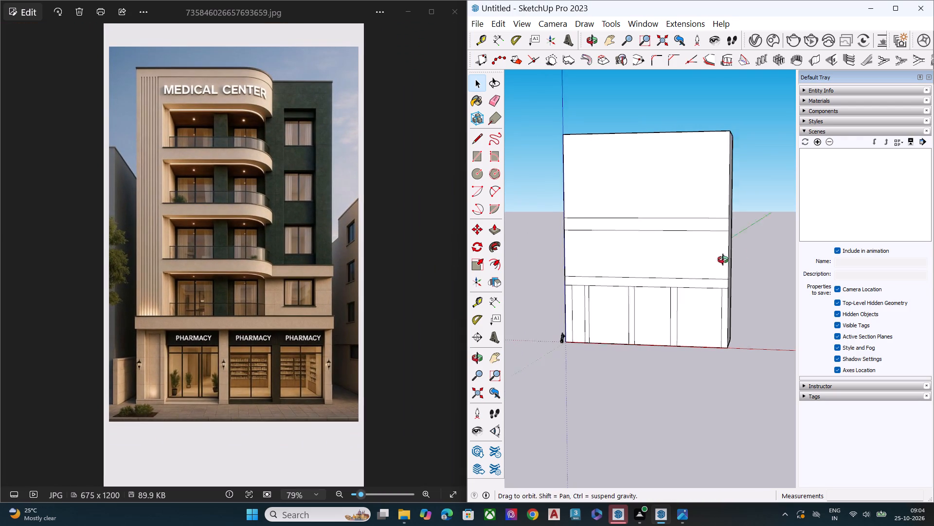
middle_drag(723, 260, 699, 260)
scroll(685, 219, up, 1)
scroll(684, 219, down, 1)
scroll(682, 218, up, 6)
double_click(674, 223)
key(s)
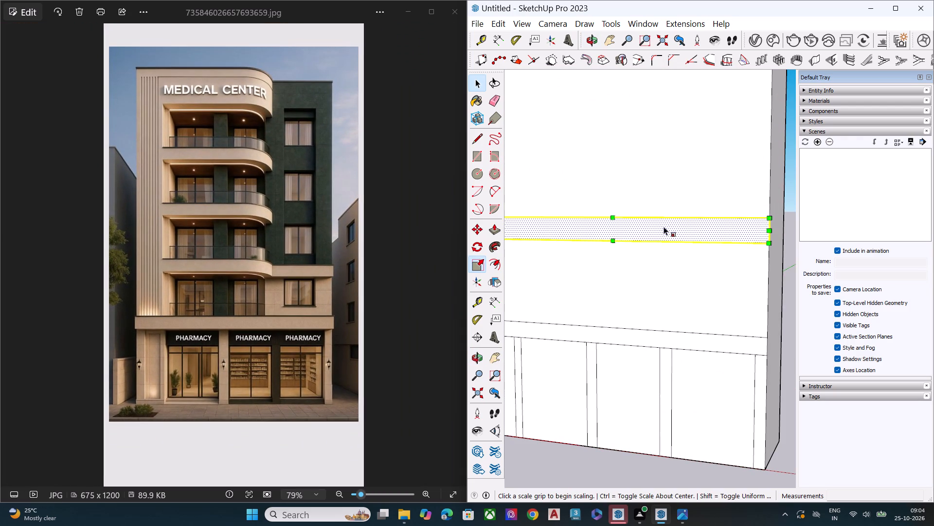
click(616, 218)
click(615, 220)
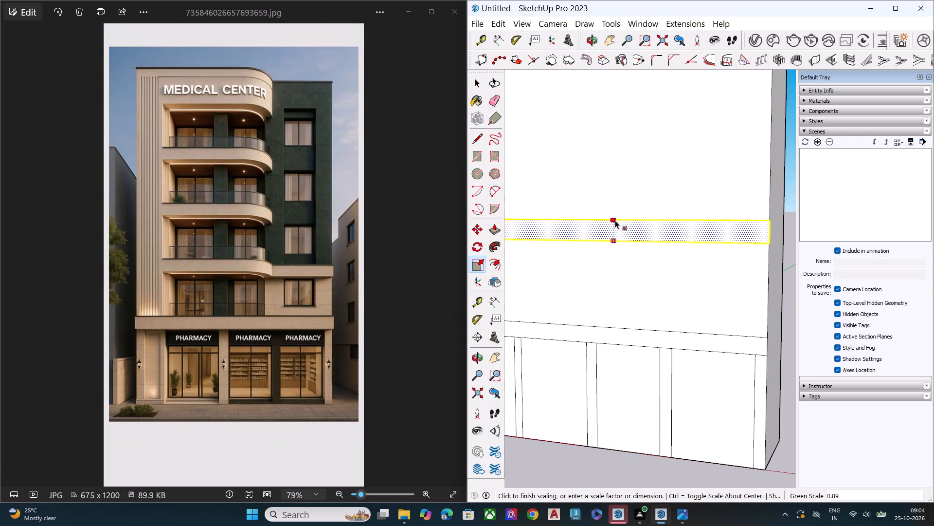
key(space)
click(555, 460)
Push/Pull the block's top face upward to make the building taller.
scroll(619, 254, down, 11)
middle_drag(700, 238, 649, 244)
scroll(654, 244, up, 4)
scroll(658, 234, down, 1)
scroll(659, 233, up, 2)
scroll(660, 233, down, 2)
scroll(660, 233, up, 1)
middle_drag(680, 171, 666, 341)
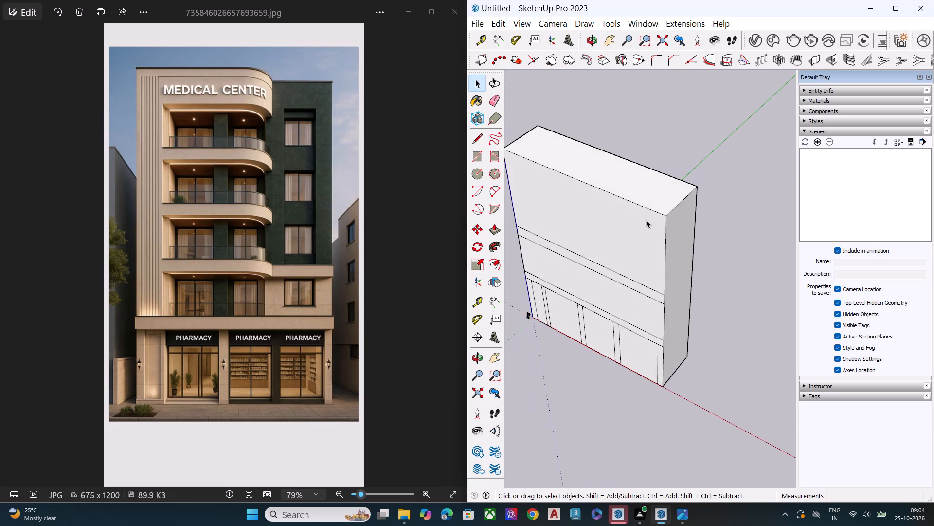
click(652, 205)
key(p)
click(652, 200)
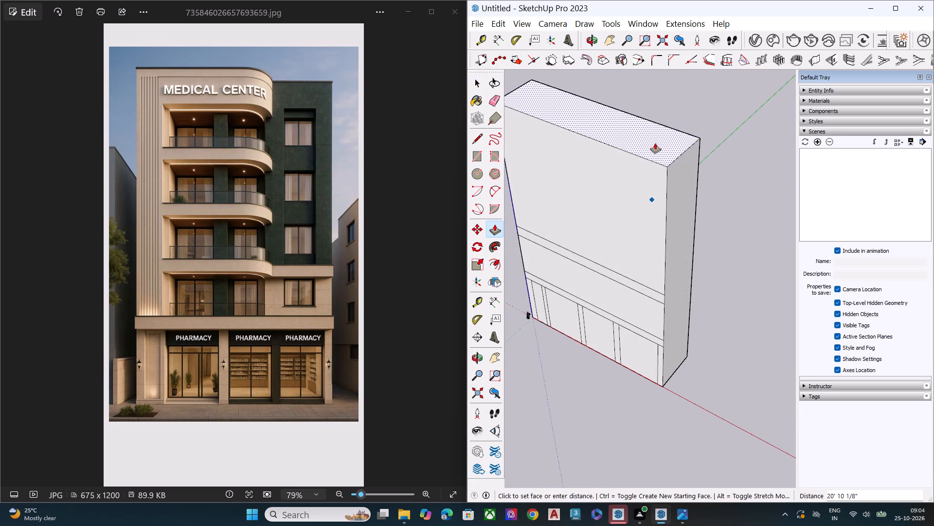
click(652, 126)
key(space)
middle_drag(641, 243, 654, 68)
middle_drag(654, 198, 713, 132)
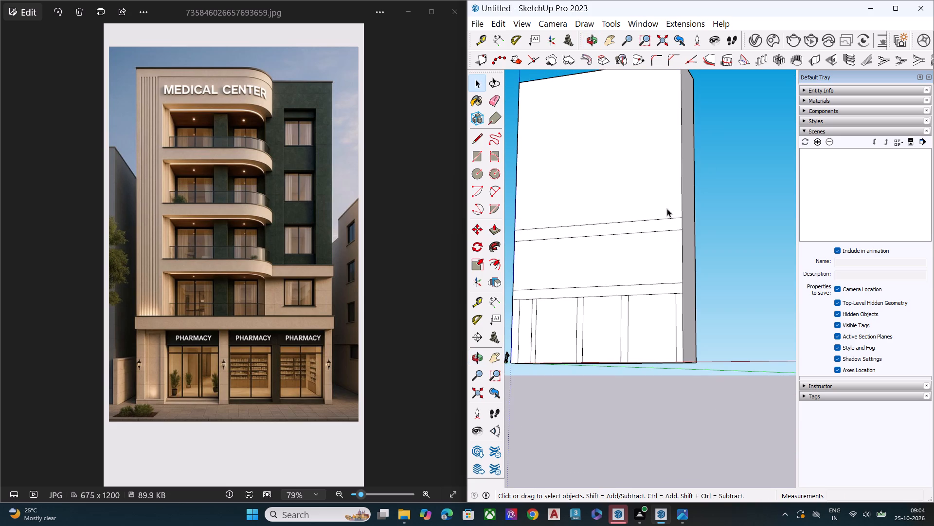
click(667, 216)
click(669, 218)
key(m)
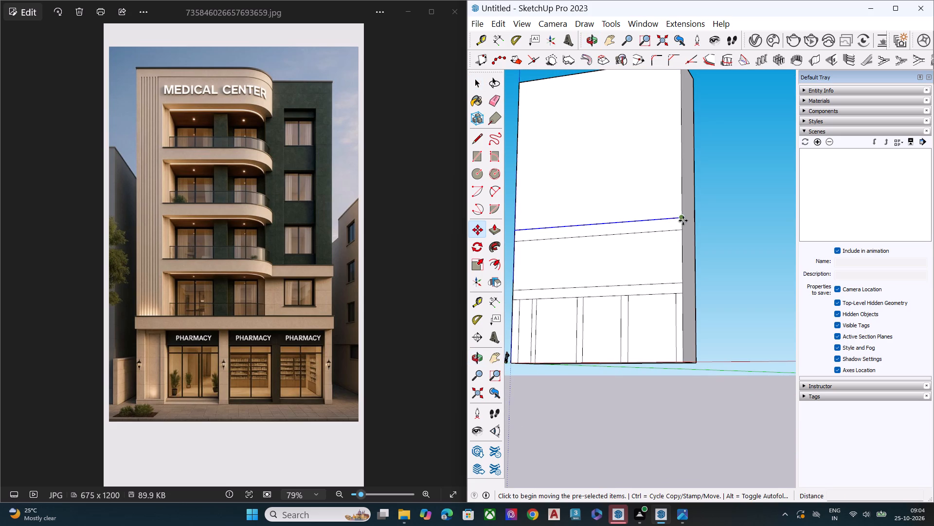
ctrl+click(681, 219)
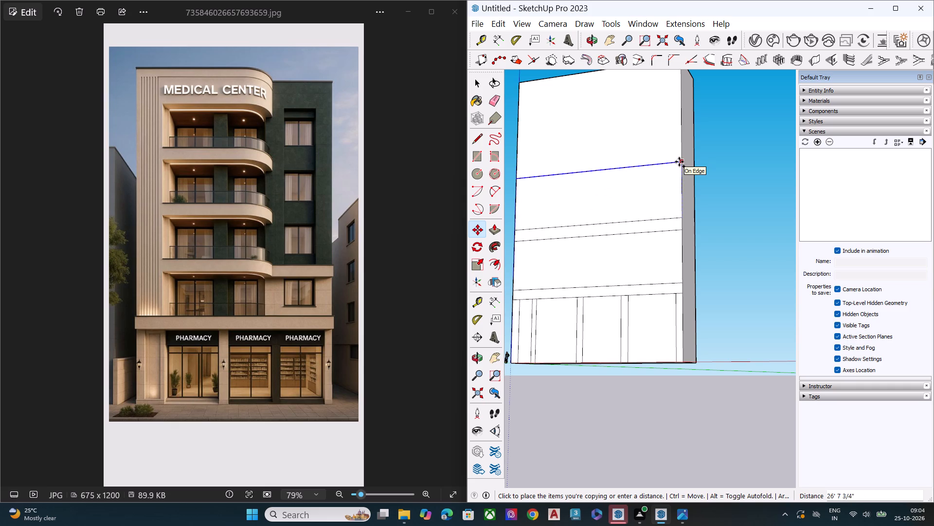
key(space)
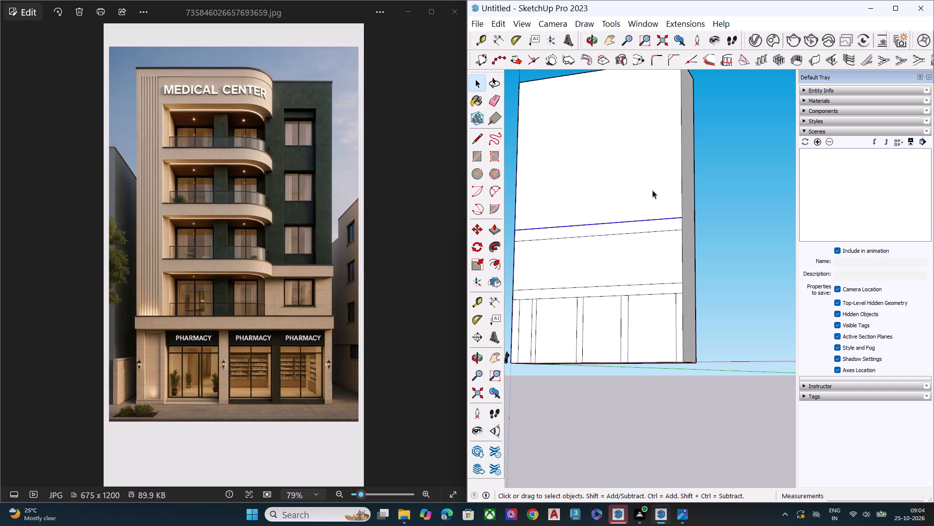
Draw two lines across the block's side face, continuing the top and bottom edges of the lower floor band above the shopfronts.
scroll(636, 209, down, 1)
scroll(635, 210, up, 1)
scroll(633, 213, down, 5)
middle_drag(611, 255, 609, 292)
scroll(596, 173, up, 1)
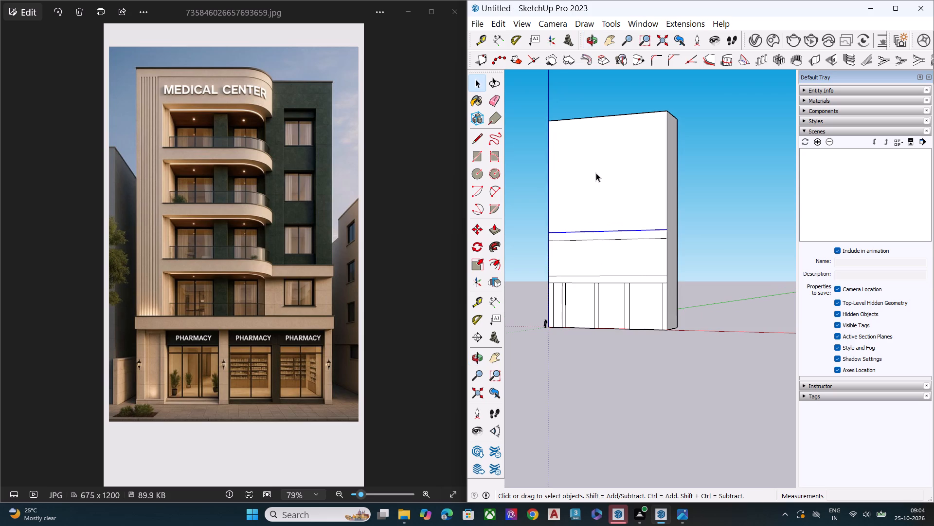
middle_drag(664, 287, 513, 289)
scroll(662, 274, up, 5)
scroll(662, 274, down, 1)
scroll(662, 274, up, 1)
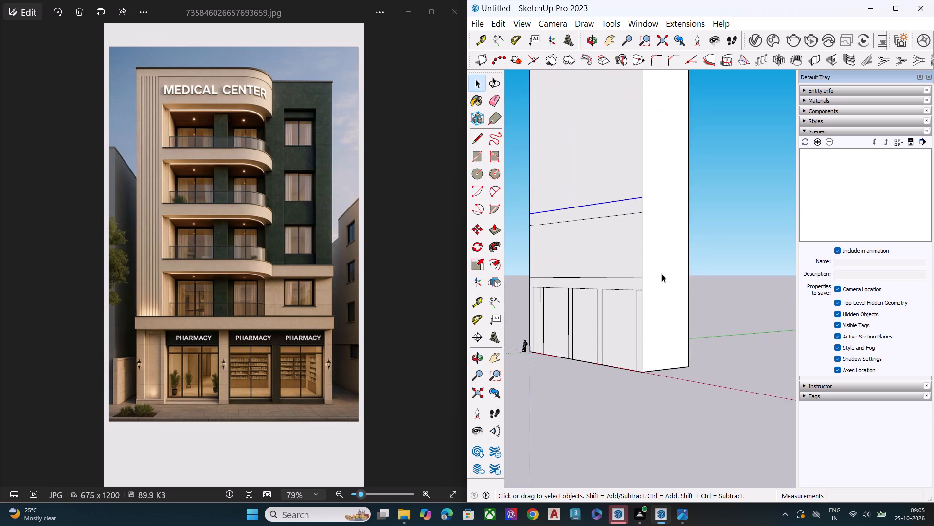
scroll(654, 282, down, 1)
scroll(654, 282, up, 5)
key(l)
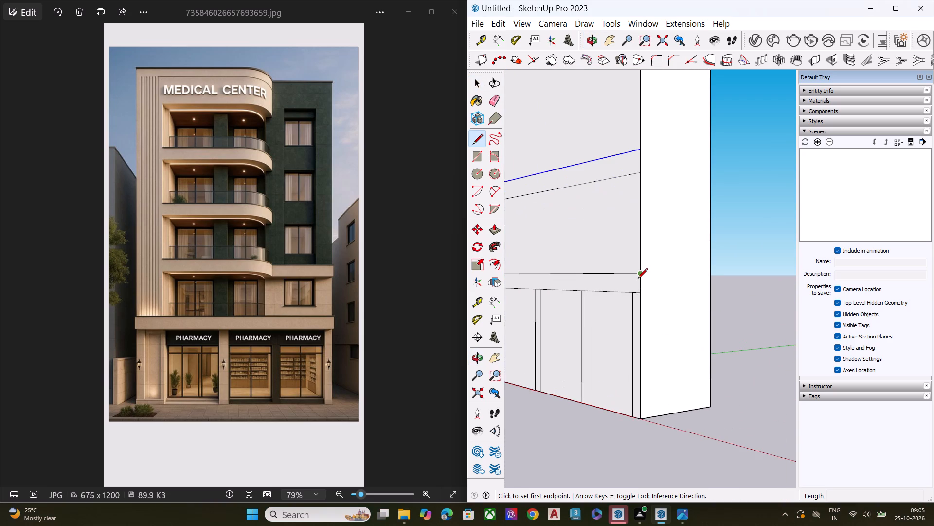
click(641, 272)
click(709, 271)
click(641, 292)
click(710, 287)
key(space)
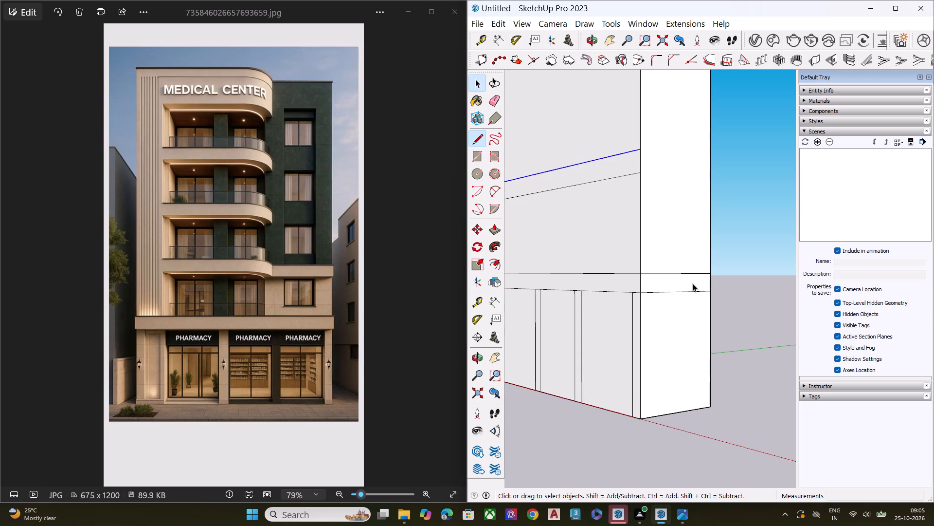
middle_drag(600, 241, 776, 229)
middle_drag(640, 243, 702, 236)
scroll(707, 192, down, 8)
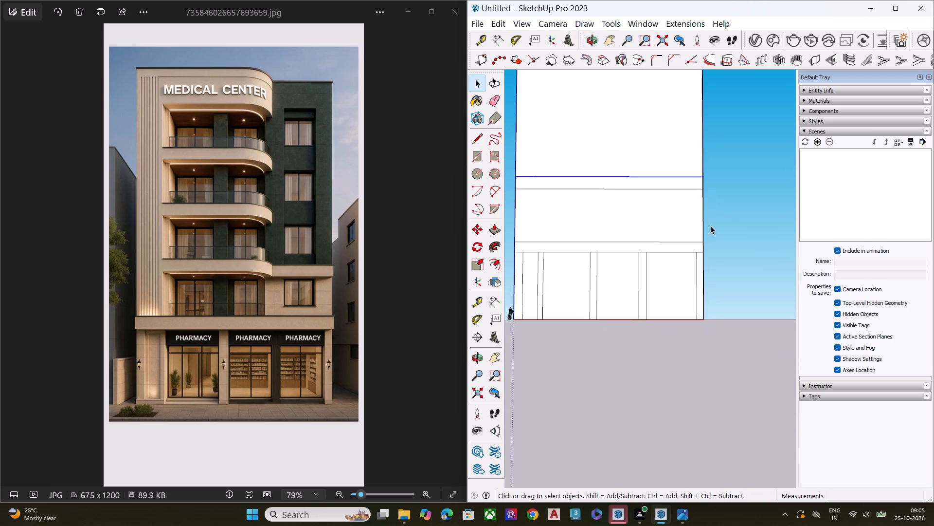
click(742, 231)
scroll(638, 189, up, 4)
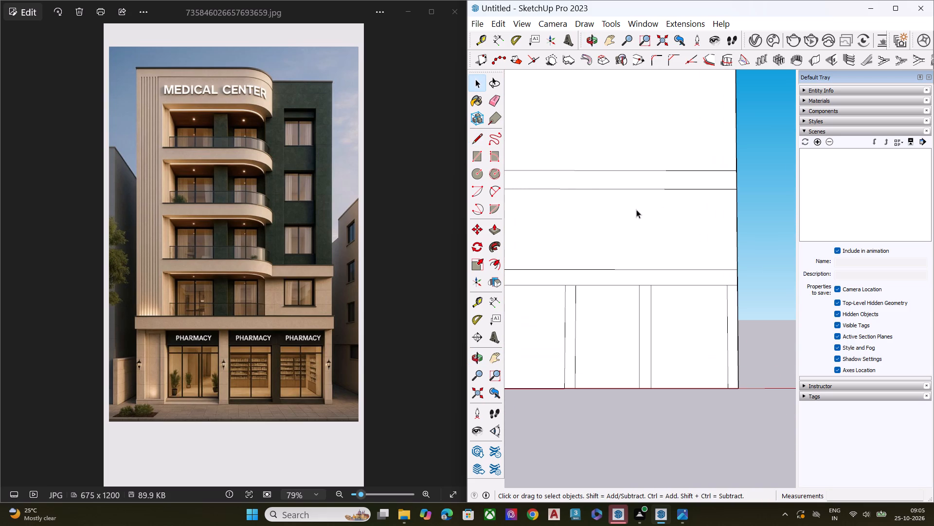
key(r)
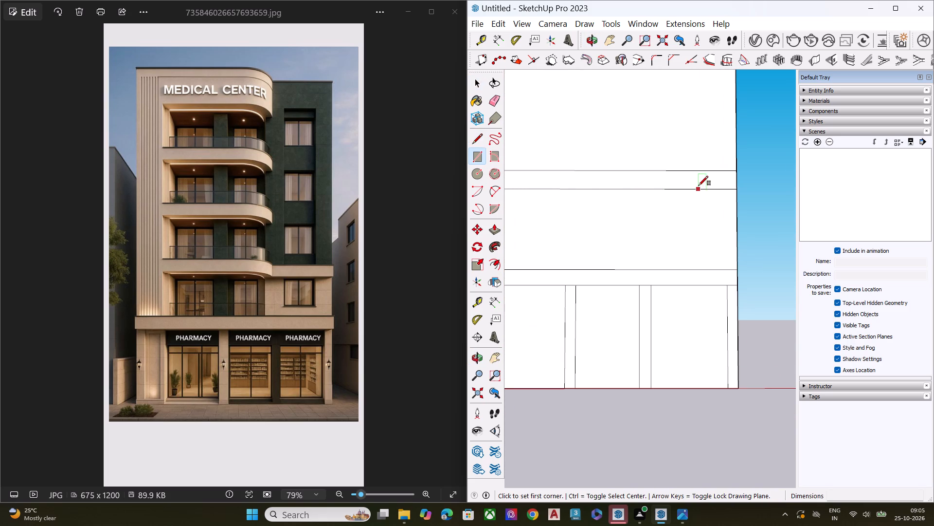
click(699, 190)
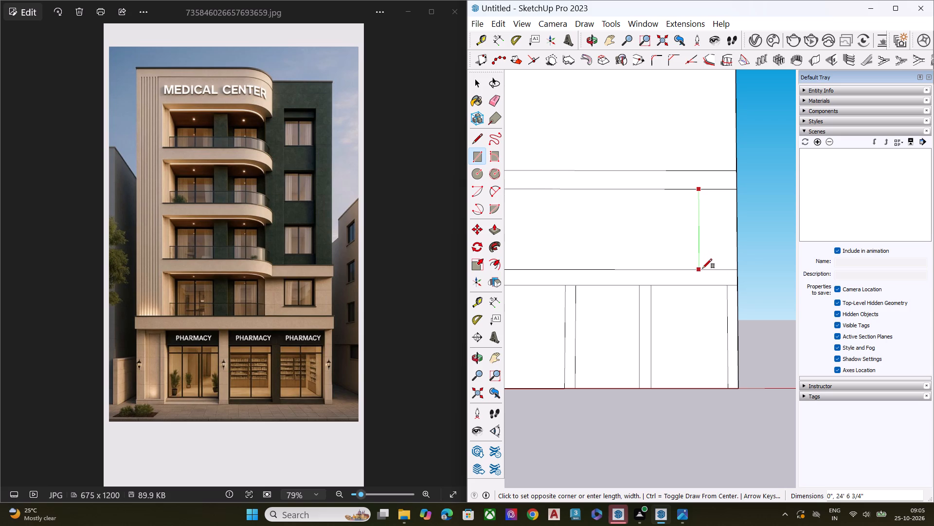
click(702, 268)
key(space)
Draw two vertical lines about 24' 6 3/4" tall between the lower and upper floor bands, above the right-hand shopfronts.
key(l)
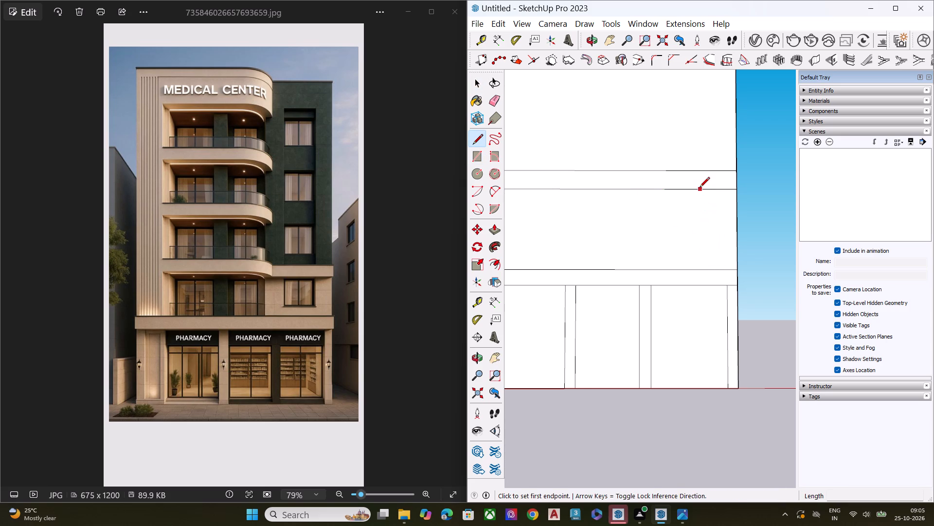
click(698, 191)
click(699, 268)
scroll(706, 227, down, 5)
scroll(706, 227, up, 1)
scroll(706, 227, down, 7)
middle_drag(694, 231, 724, 224)
scroll(683, 212, up, 4)
scroll(662, 213, down, 2)
scroll(661, 213, up, 3)
scroll(651, 217, down, 1)
scroll(649, 217, up, 1)
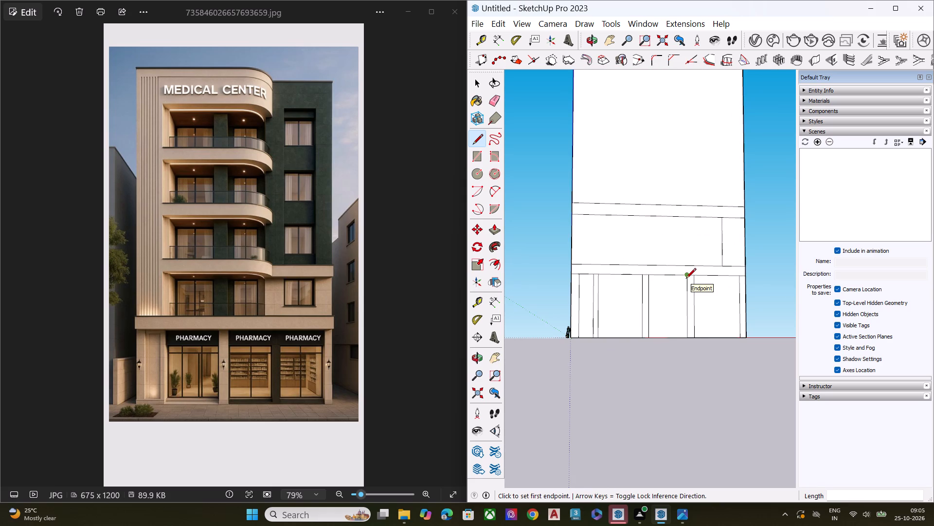
click(670, 265)
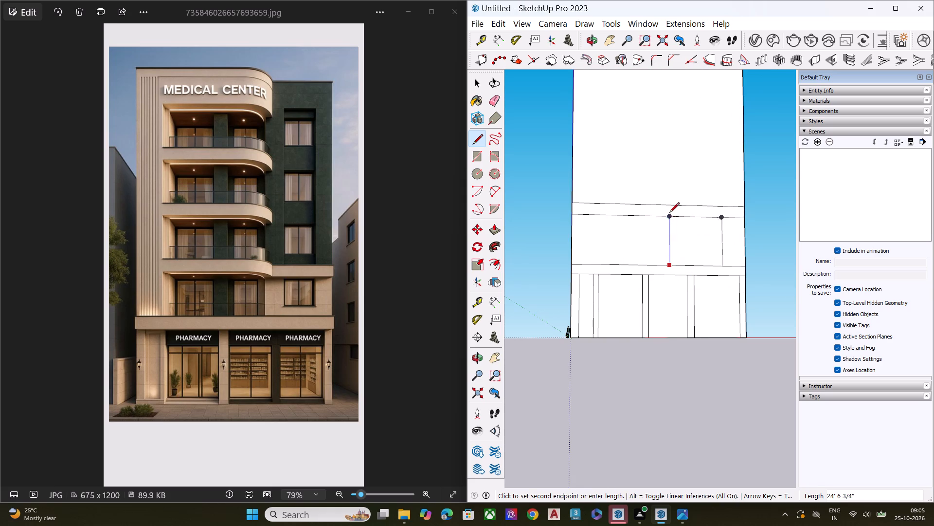
click(669, 216)
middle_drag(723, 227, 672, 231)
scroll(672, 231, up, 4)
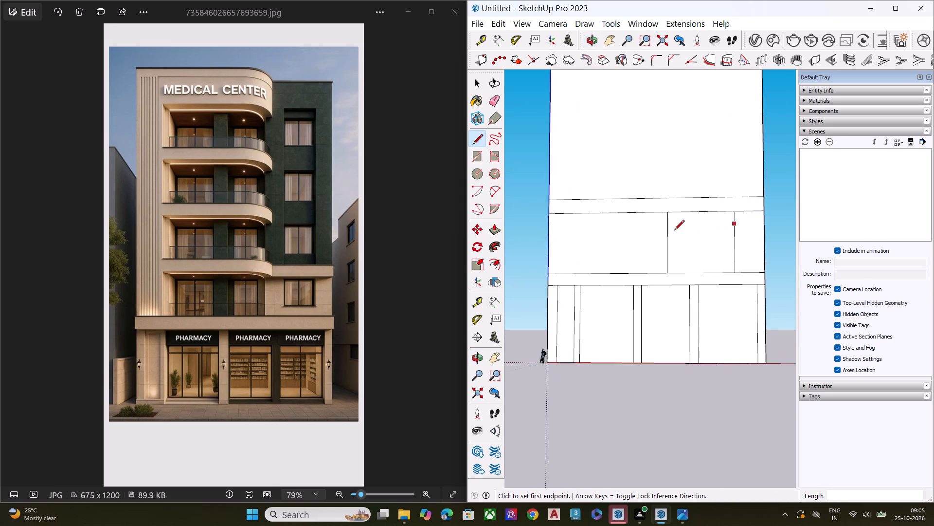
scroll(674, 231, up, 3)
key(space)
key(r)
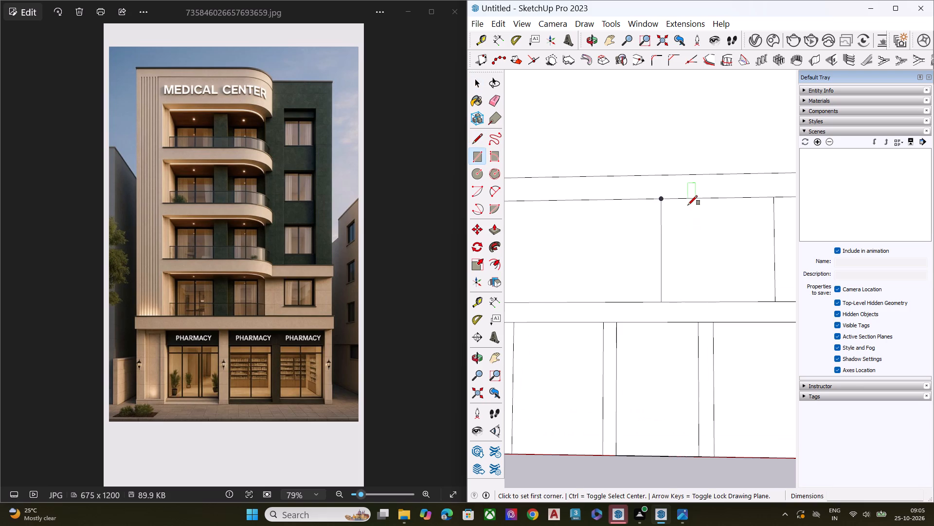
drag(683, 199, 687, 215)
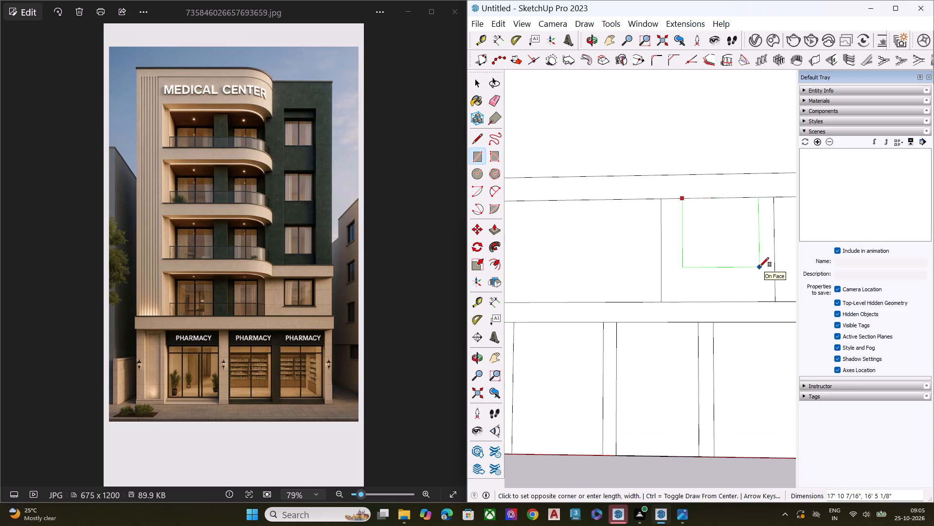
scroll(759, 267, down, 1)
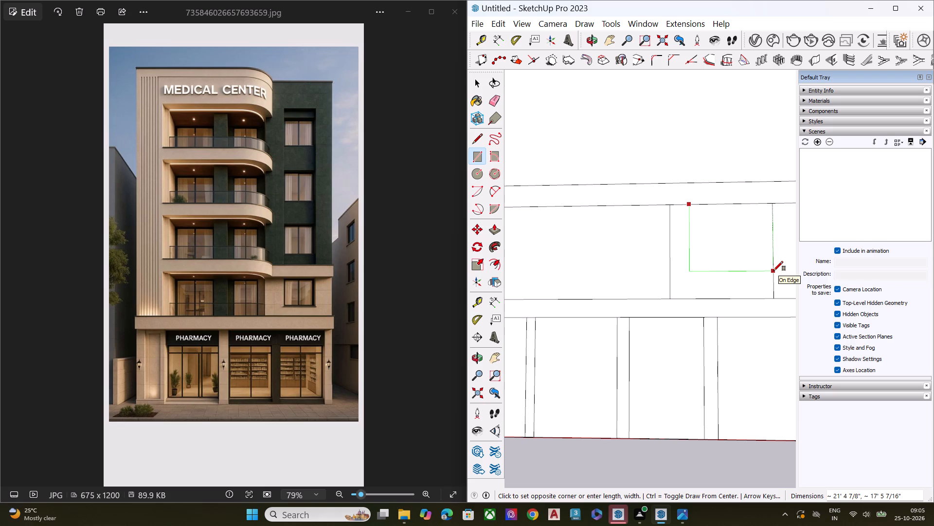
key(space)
Draw a window rectangle about 17' 10" square from the upper band's underside to the vertical line nearest the facade's corner.
scroll(606, 244, down, 7)
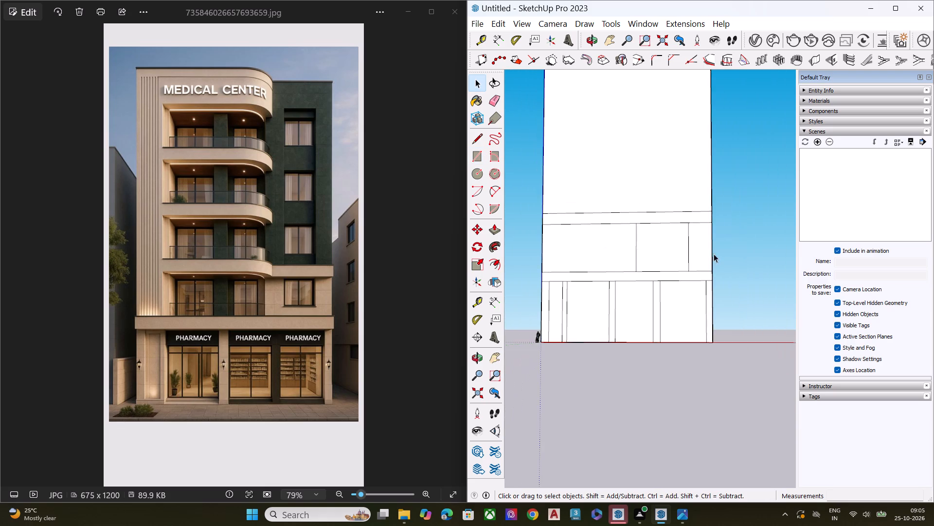
middle_drag(717, 253, 734, 244)
scroll(734, 244, up, 1)
scroll(734, 244, down, 1)
scroll(726, 244, up, 7)
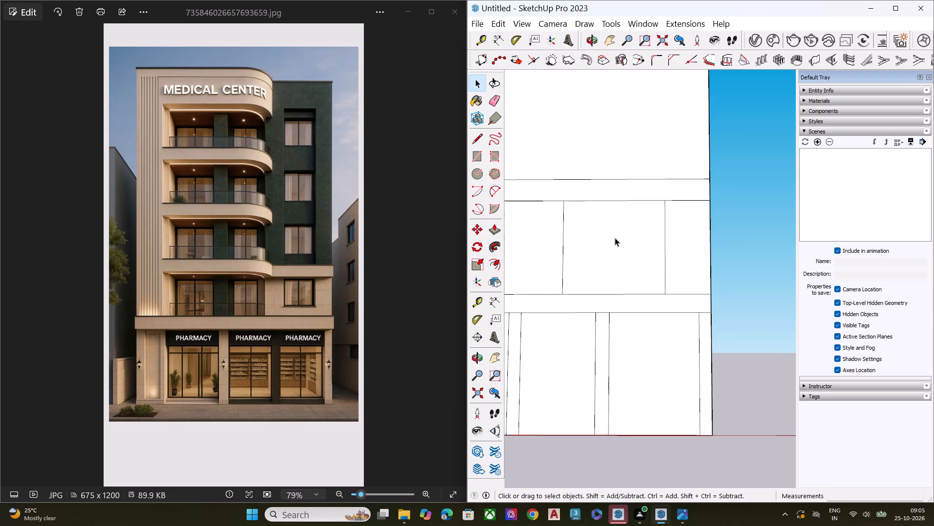
key(r)
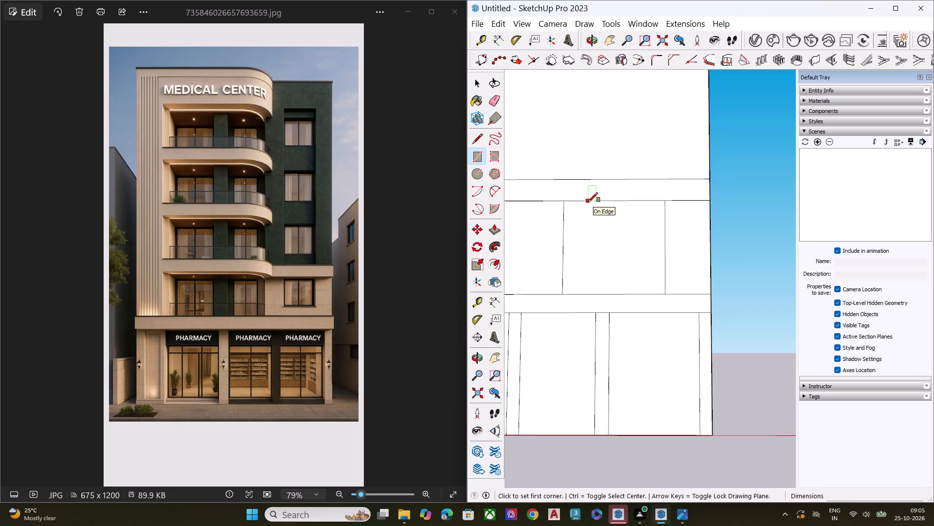
click(598, 200)
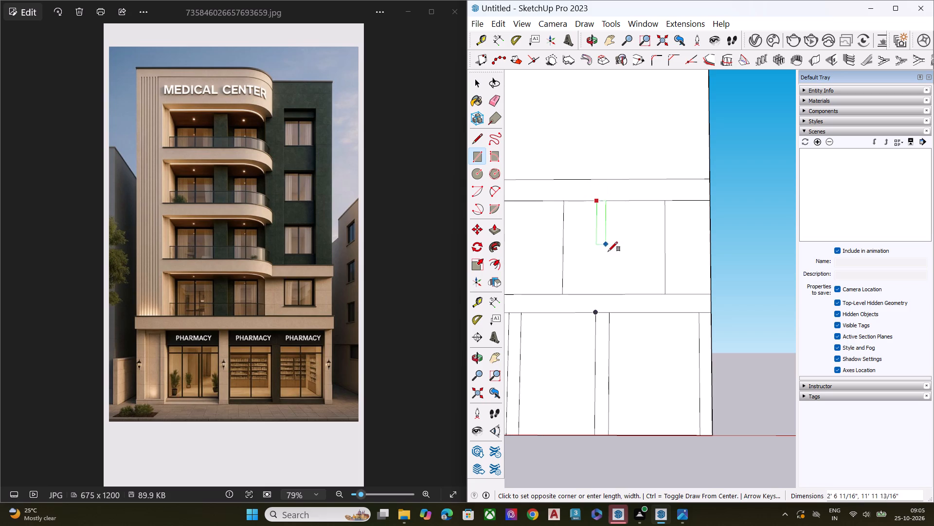
click(666, 274)
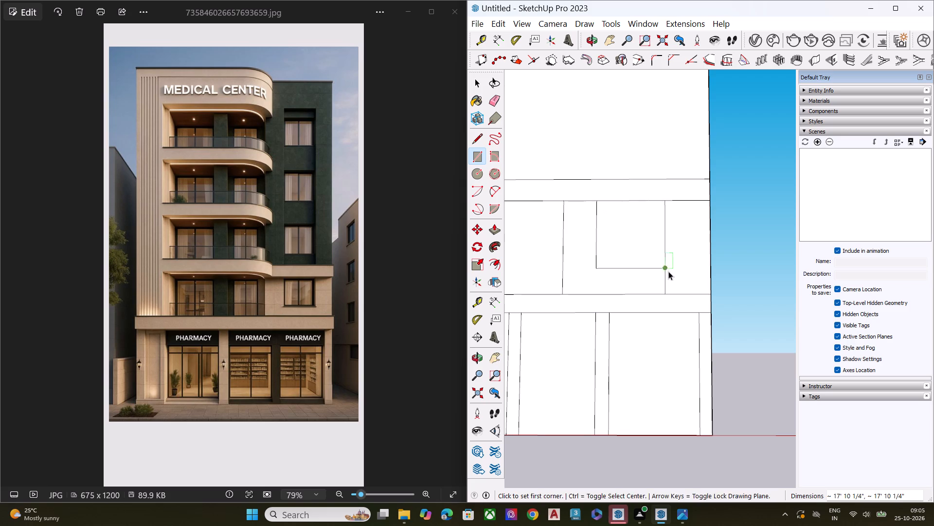
key(space)
click(769, 262)
Erase the segment of the outer vertical line that extends below the window rectangle.
scroll(741, 260, down, 6)
middle_drag(741, 230, 727, 301)
scroll(710, 276, down, 1)
scroll(708, 274, up, 1)
scroll(706, 273, down, 1)
scroll(700, 269, up, 3)
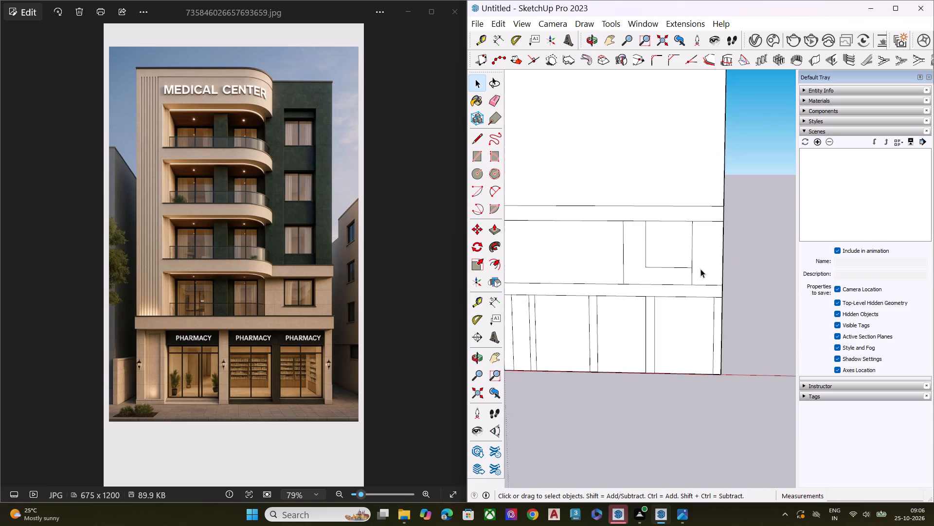
scroll(700, 269, up, 3)
key(r)
click(688, 282)
key(r)
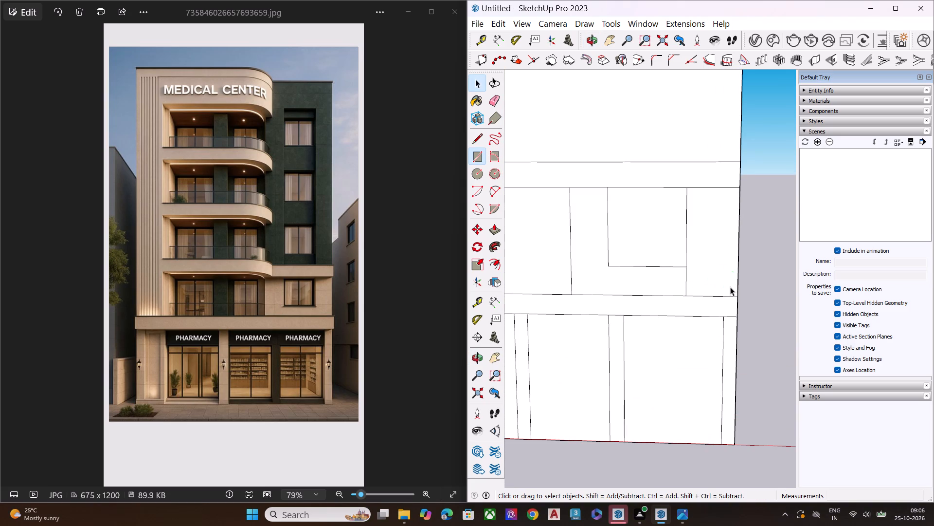
key(space)
key(e)
click(686, 282)
key(space)
Copy the upper floor band's top edge upward about 26 ft, and that copy about 4' 11" higher, to form another band.
scroll(702, 278, down, 2)
scroll(702, 279, up, 1)
scroll(702, 279, down, 1)
scroll(747, 272, up, 1)
middle_drag(748, 272, 767, 241)
scroll(760, 226, up, 1)
scroll(727, 221, down, 3)
scroll(727, 221, up, 1)
scroll(726, 223, down, 9)
middle_drag(707, 261, 686, 216)
scroll(686, 214, up, 8)
scroll(672, 205, down, 11)
scroll(726, 236, down, 1)
scroll(726, 236, up, 1)
scroll(726, 236, down, 2)
scroll(726, 236, up, 1)
scroll(726, 244, down, 3)
middle_drag(725, 252, 590, 285)
scroll(647, 226, up, 2)
scroll(654, 218, down, 1)
scroll(655, 218, up, 7)
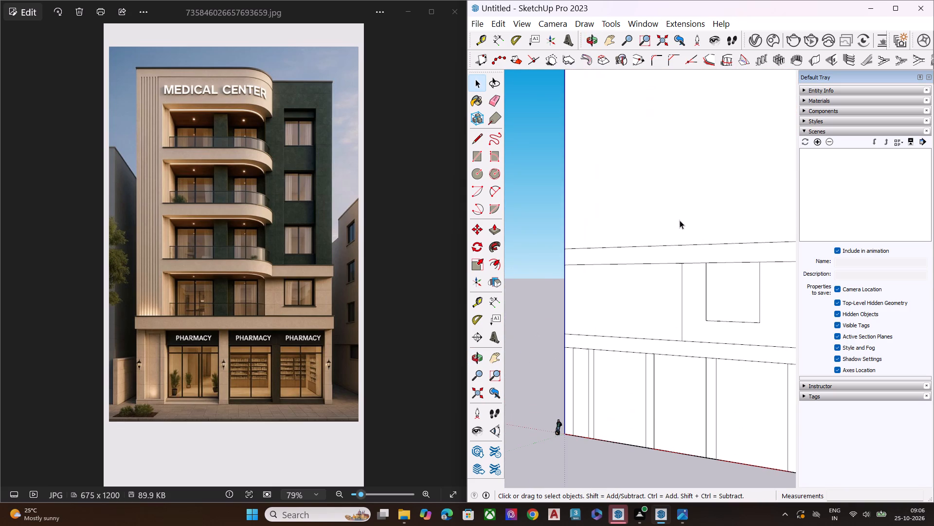
scroll(598, 256, down, 7)
scroll(592, 260, up, 2)
scroll(592, 260, down, 2)
scroll(724, 248, up, 3)
scroll(732, 246, down, 2)
scroll(732, 246, up, 1)
scroll(732, 246, down, 1)
scroll(732, 246, up, 5)
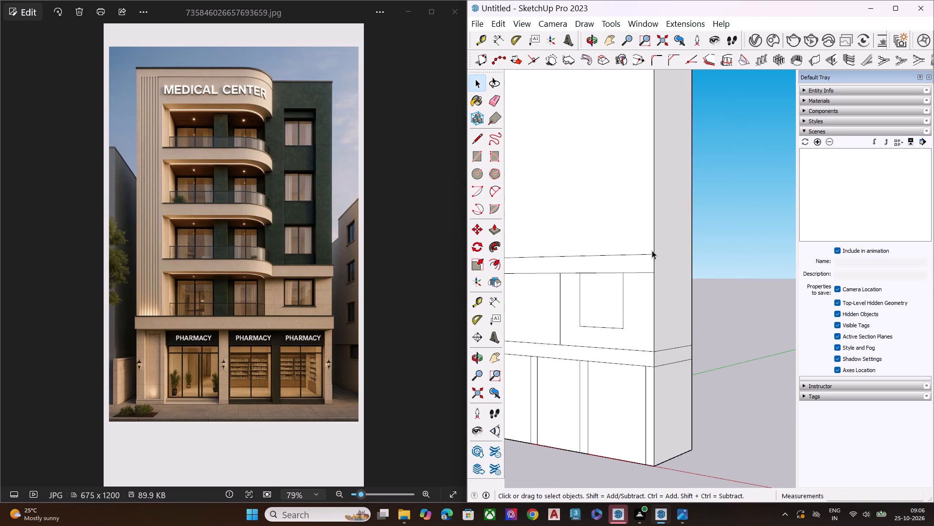
click(652, 256)
text(m)
key(space)
key(m)
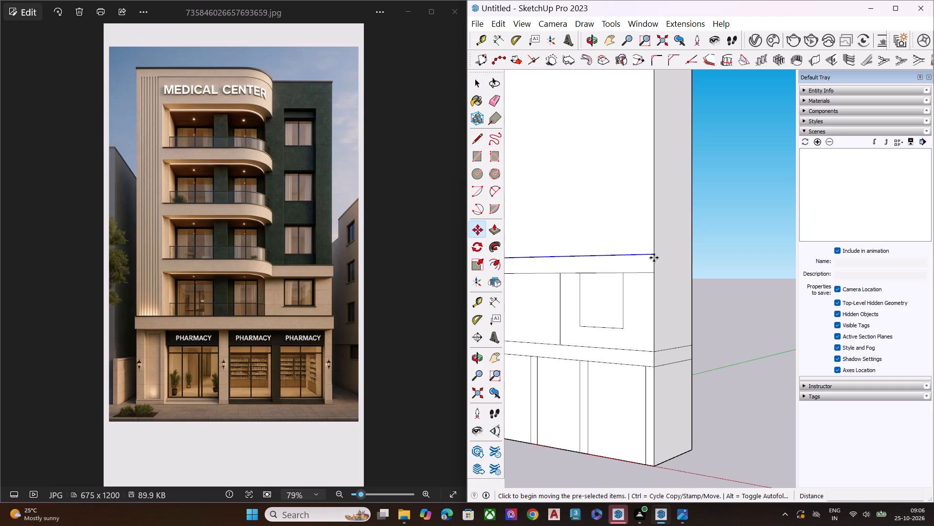
click(653, 254)
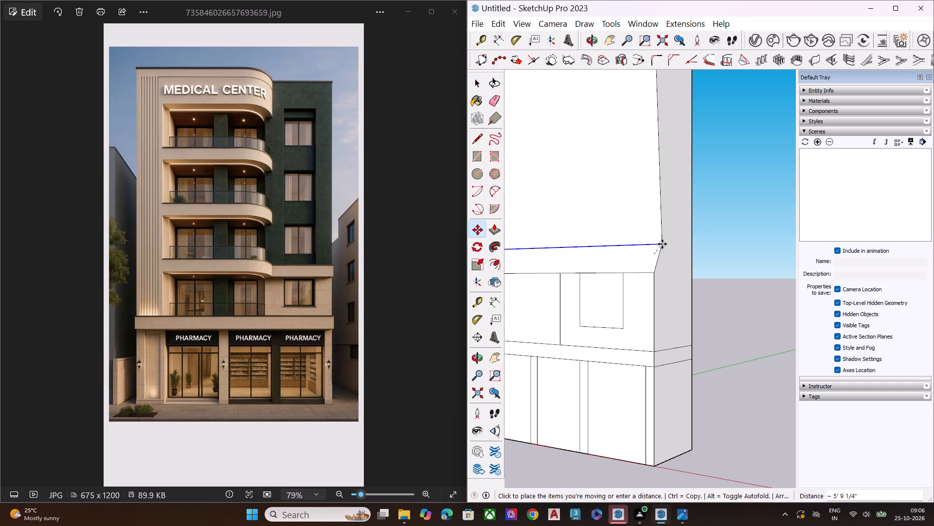
scroll(643, 229, down, 3)
scroll(644, 228, up, 1)
scroll(644, 228, down, 1)
scroll(644, 228, up, 1)
scroll(644, 228, down, 6)
scroll(646, 228, up, 1)
scroll(653, 231, down, 3)
scroll(740, 253, up, 3)
scroll(740, 253, down, 3)
scroll(740, 256, up, 1)
scroll(737, 260, down, 3)
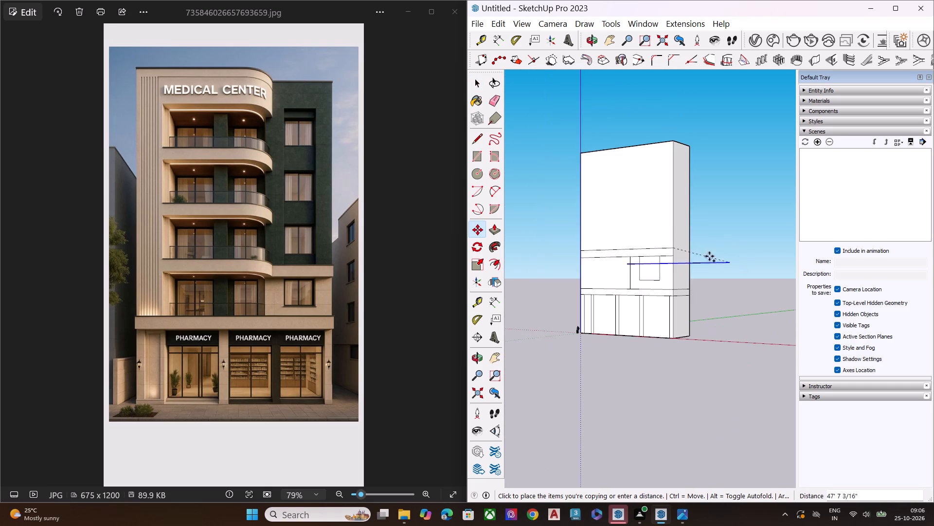
scroll(644, 217, up, 1)
scroll(636, 212, down, 1)
scroll(636, 212, up, 7)
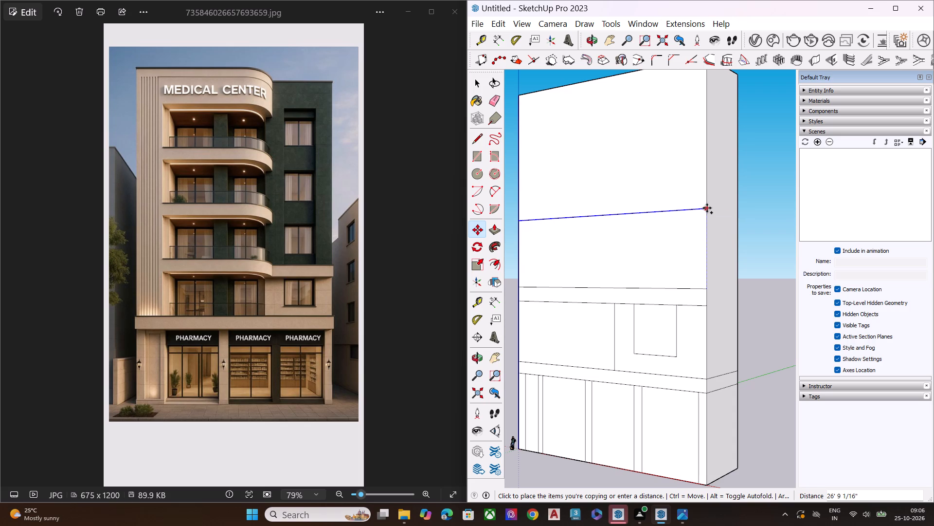
click(712, 210)
ctrl+click(707, 212)
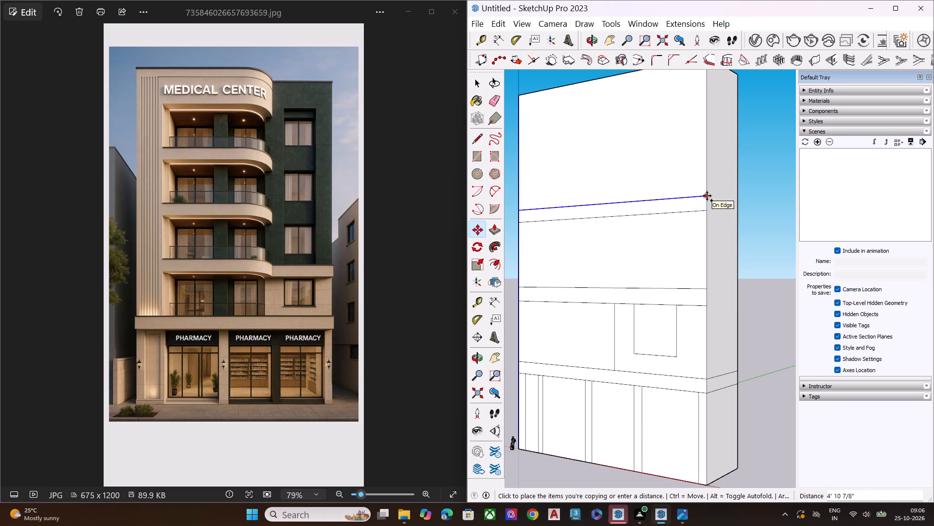
click(707, 196)
Copy the newest band's top edge upward about 29 ft, and that copy about 5' 4" higher, to form the next band.
scroll(733, 226, down, 2)
scroll(730, 227, up, 3)
scroll(730, 228, down, 1)
middle_drag(700, 244, 787, 218)
scroll(736, 194, up, 7)
scroll(722, 216, down, 3)
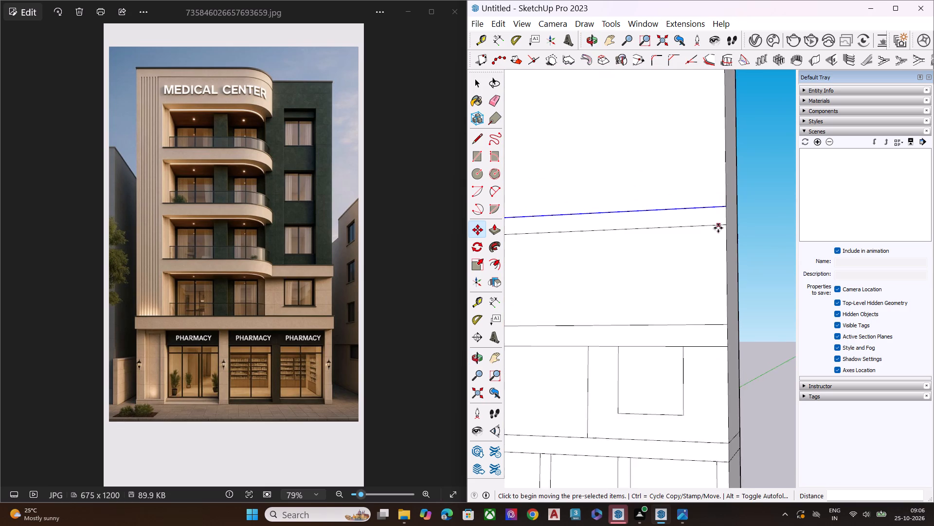
scroll(718, 228, down, 2)
middle_drag(750, 222, 702, 265)
scroll(672, 261, down, 1)
scroll(683, 241, up, 7)
scroll(695, 214, down, 7)
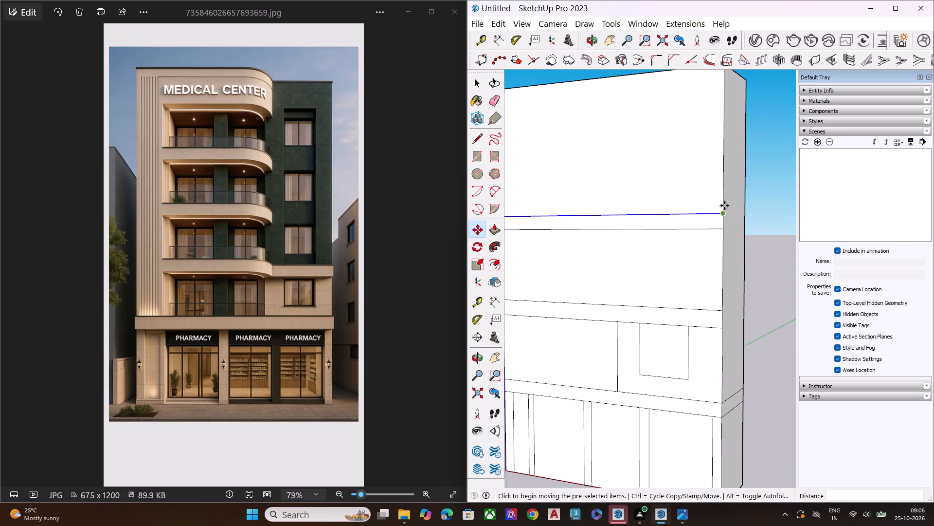
click(723, 213)
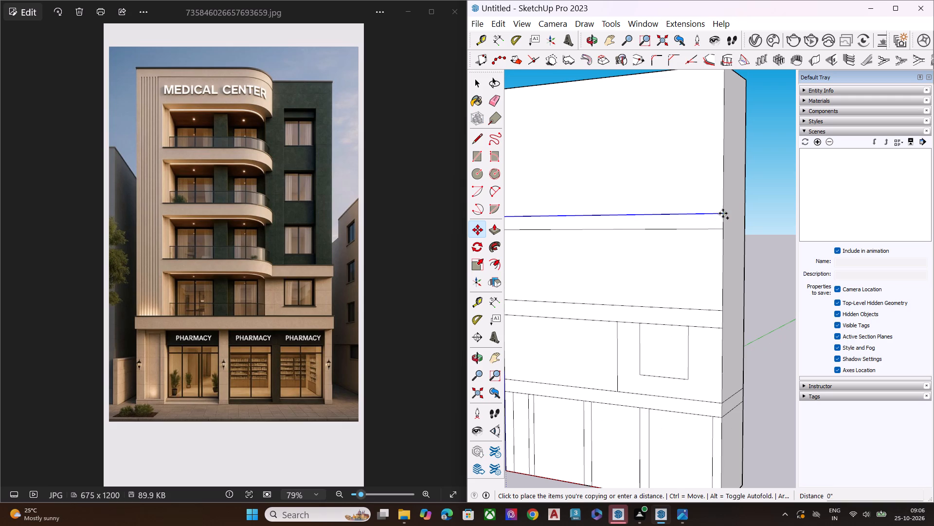
click(724, 121)
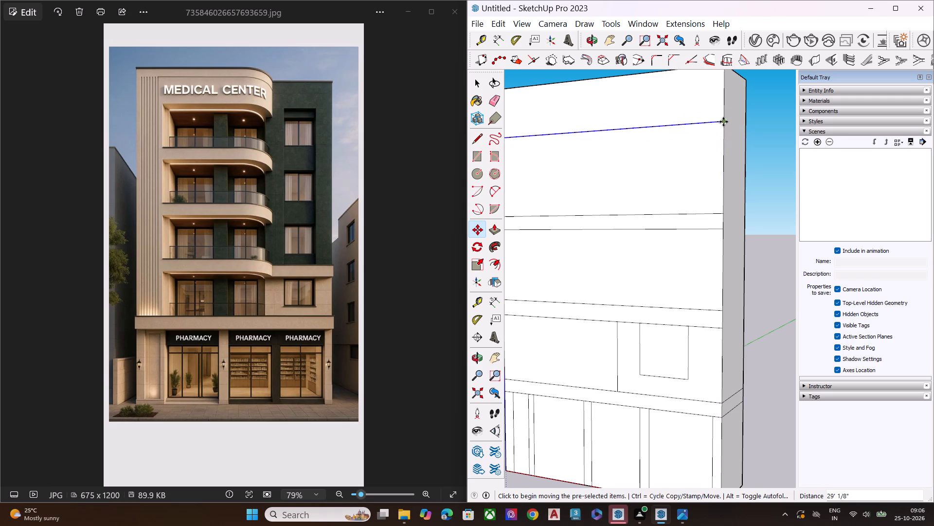
click(724, 122)
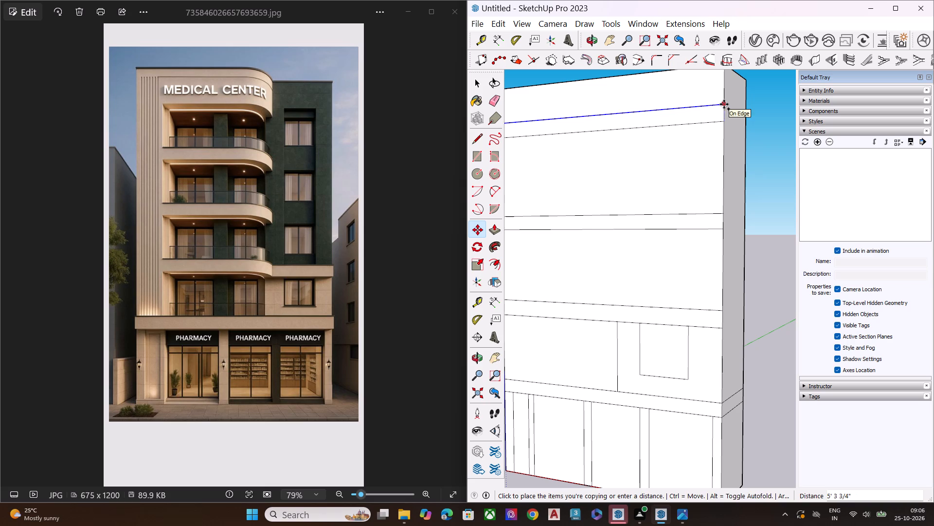
click(724, 104)
key(space)
scroll(670, 175, down, 3)
scroll(665, 185, up, 1)
scroll(665, 191, down, 5)
click(753, 197)
Push/Pull the building block's top face upward about 23' 5" to raise the overall height.
middle_drag(680, 114, 579, 309)
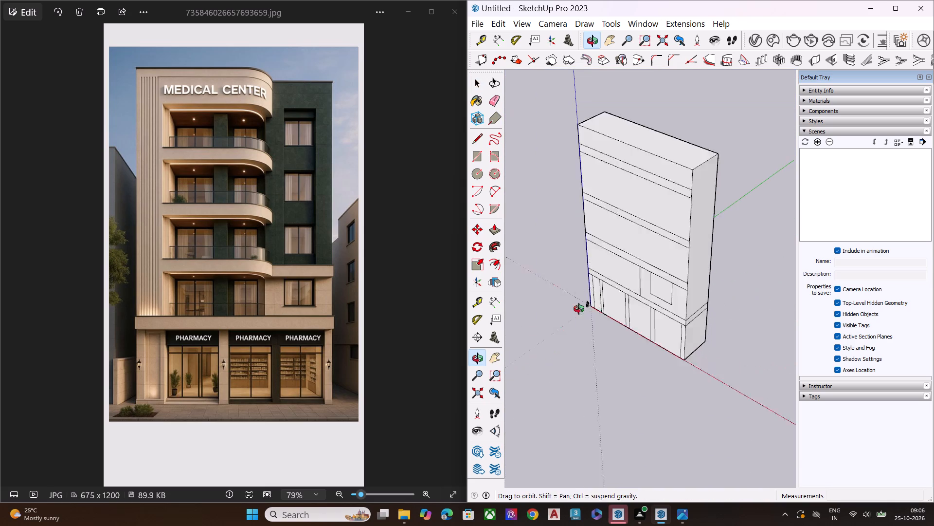
middle_drag(579, 309, 576, 313)
click(661, 162)
key(p)
click(661, 162)
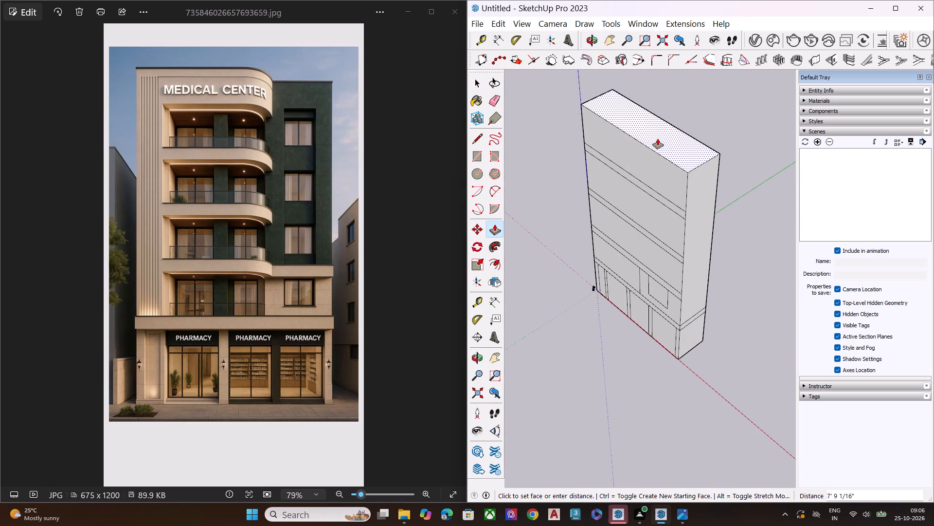
scroll(661, 133, down, 1)
middle_drag(673, 147, 687, 111)
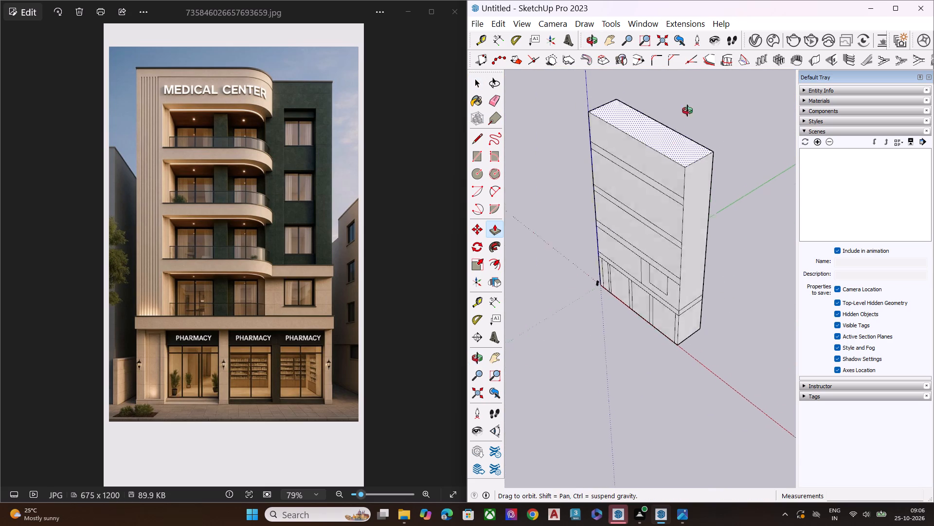
middle_drag(687, 111, 700, 33)
scroll(682, 140, down, 3)
middle_drag(683, 129, 710, 73)
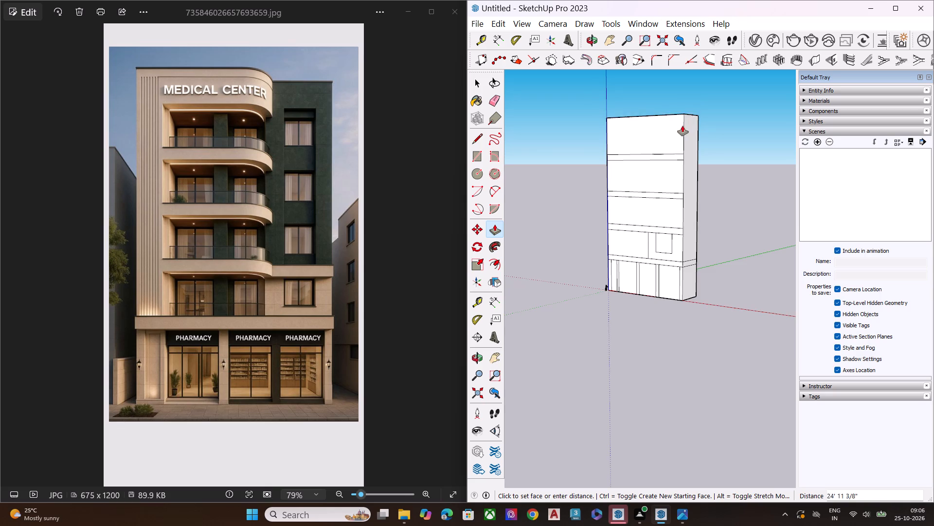
scroll(682, 130, up, 4)
scroll(681, 139, down, 1)
scroll(681, 139, up, 1)
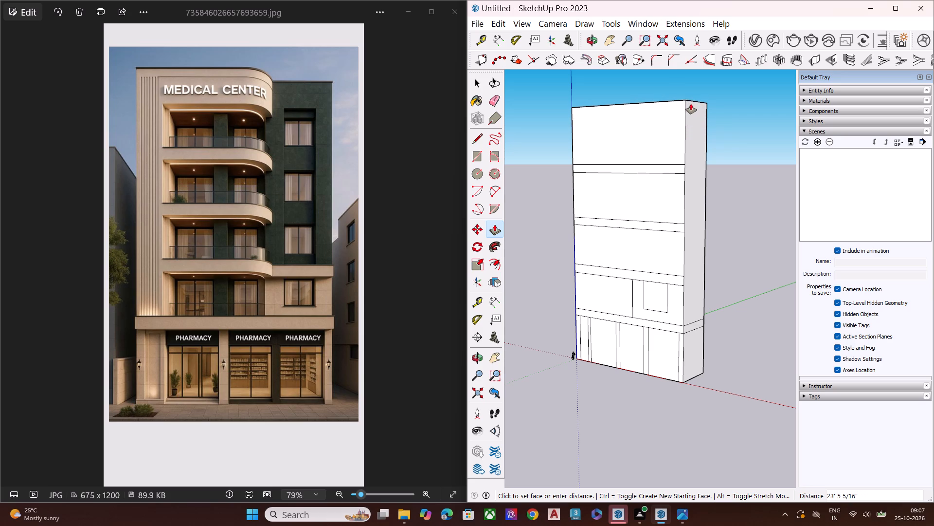
click(691, 104)
key(space)
Delete the three edges of the window rectangle hanging beneath the floor band above the shopfronts.
middle_drag(661, 175, 792, 138)
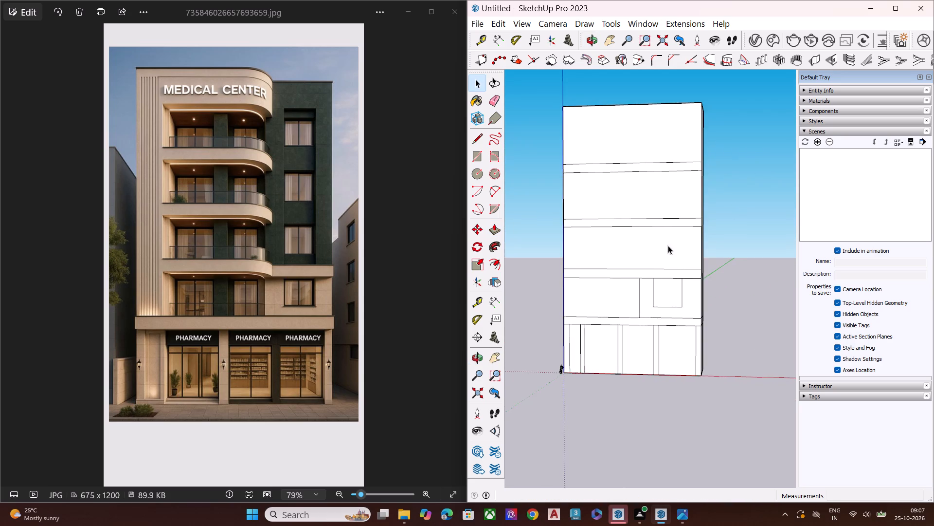
middle_drag(668, 245, 764, 223)
scroll(699, 277, up, 6)
middle_drag(648, 313, 560, 327)
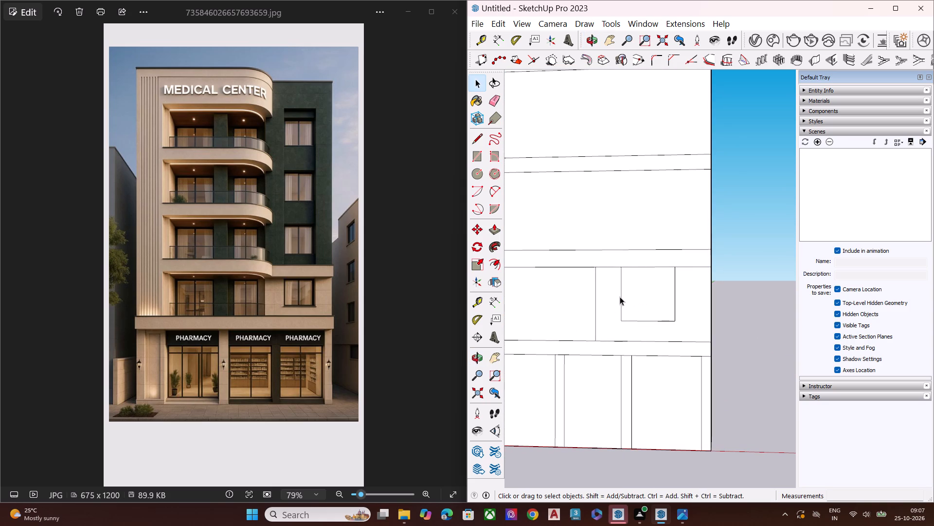
click(622, 295)
click(631, 320)
ctrl+click(674, 299)
ctrl+click(620, 302)
key(Delete)
Erase the two floor-band lines that cross the building's narrow side face above the ground floor.
scroll(632, 305, down, 1)
scroll(630, 307, up, 1)
scroll(628, 308, down, 5)
scroll(623, 312, up, 1)
scroll(623, 312, down, 1)
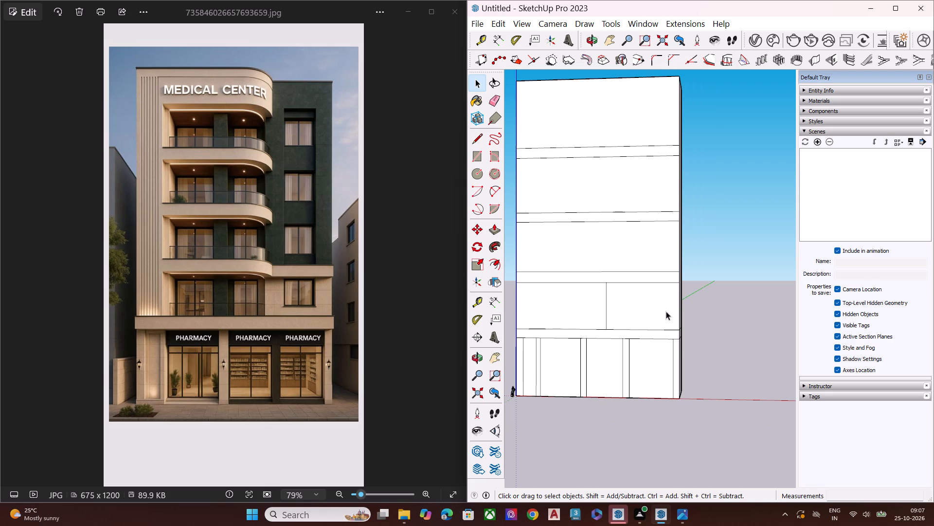
middle_drag(665, 307, 536, 327)
click(684, 303)
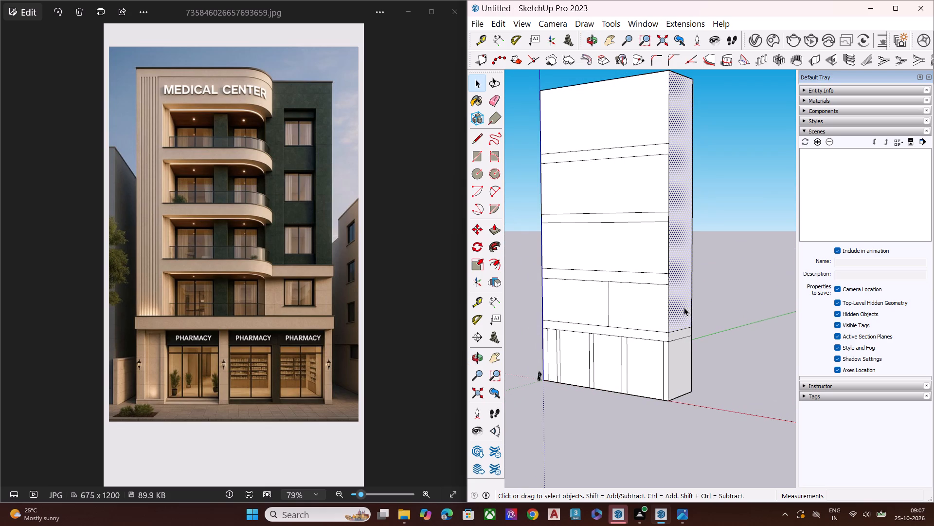
key(space)
click(725, 432)
middle_drag(665, 361, 660, 324)
key(e)
scroll(659, 320, up, 1)
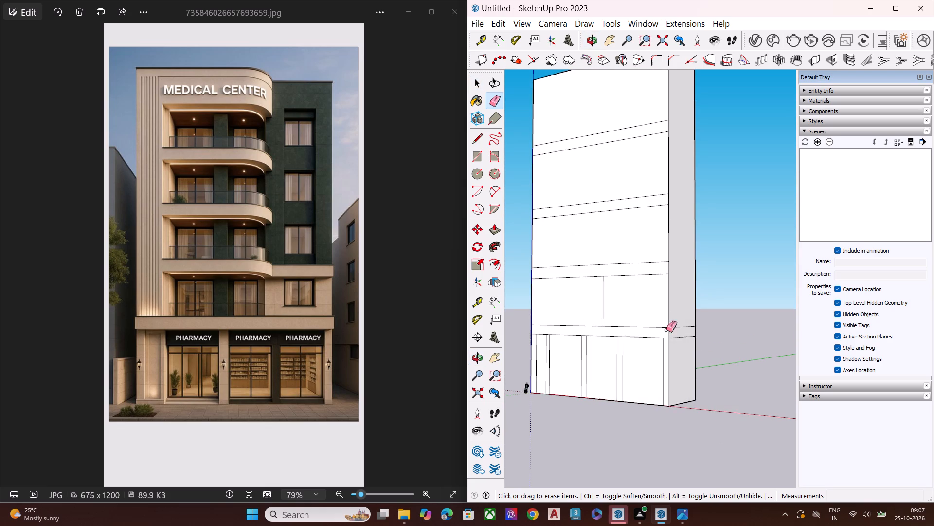
click(689, 327)
click(685, 338)
key(space)
Push/Pull the full-height narrow side face outward about 2' 5" to widen the building.
click(684, 339)
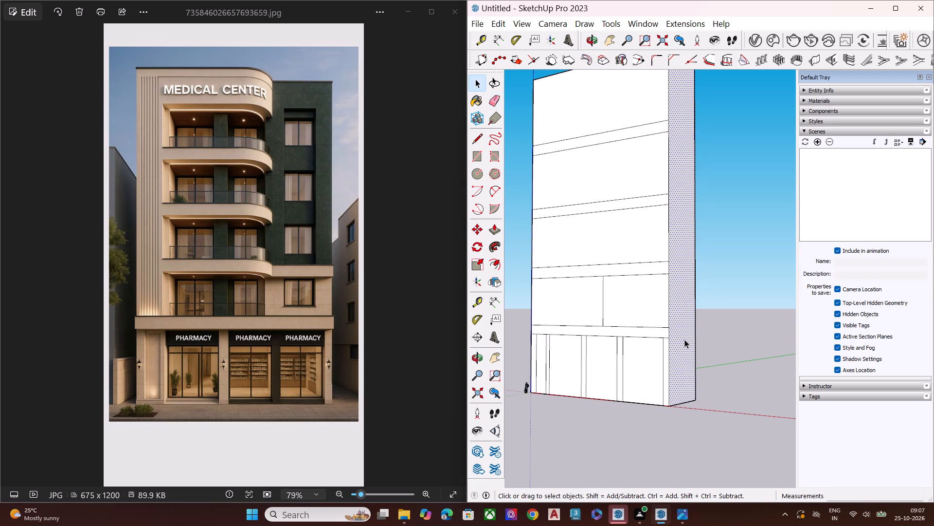
key(p)
click(684, 339)
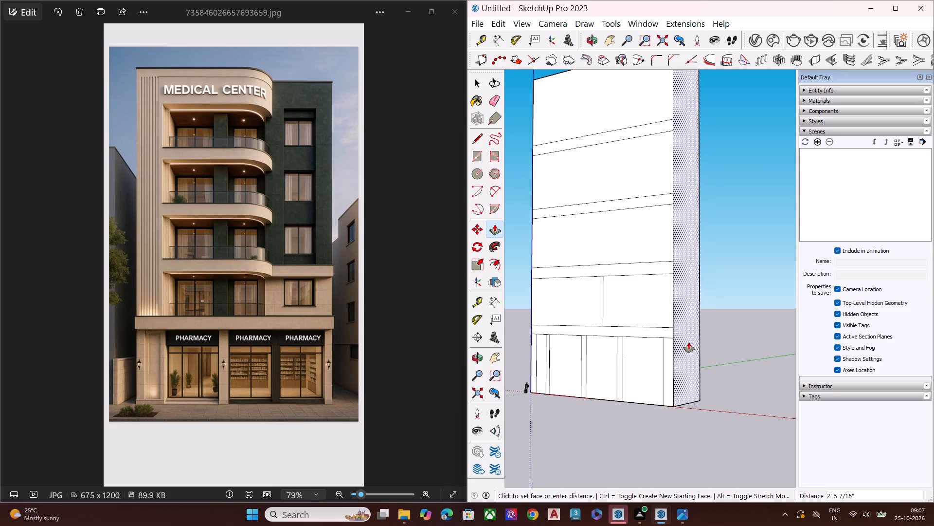
click(689, 342)
key(space)
Scale the ground-floor end pillar at the widened corner to about 0.73 along the red axis, keeping its outer edge fixed.
scroll(597, 380, down, 1)
scroll(595, 380, up, 2)
scroll(595, 380, down, 1)
middle_drag(580, 378, 739, 350)
scroll(697, 350, up, 2)
scroll(697, 350, down, 1)
scroll(697, 350, up, 3)
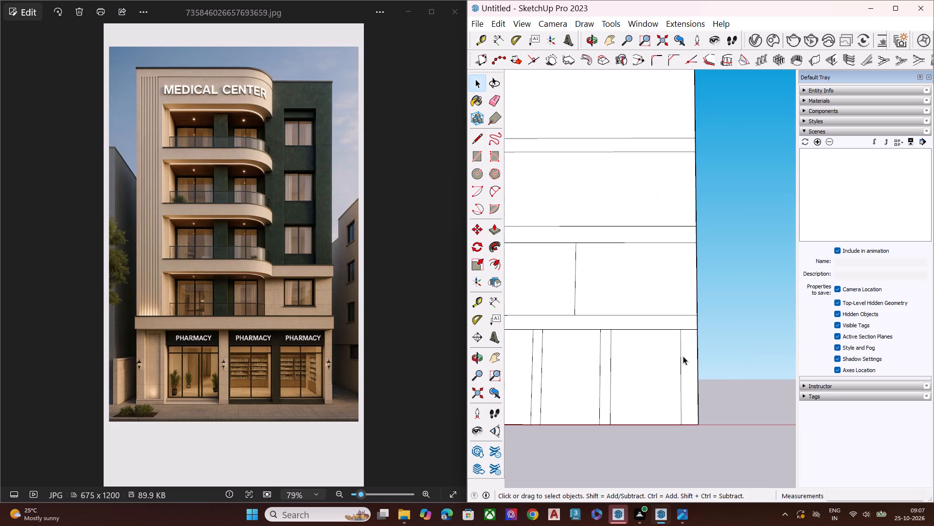
click(680, 362)
click(714, 357)
scroll(697, 356, down, 6)
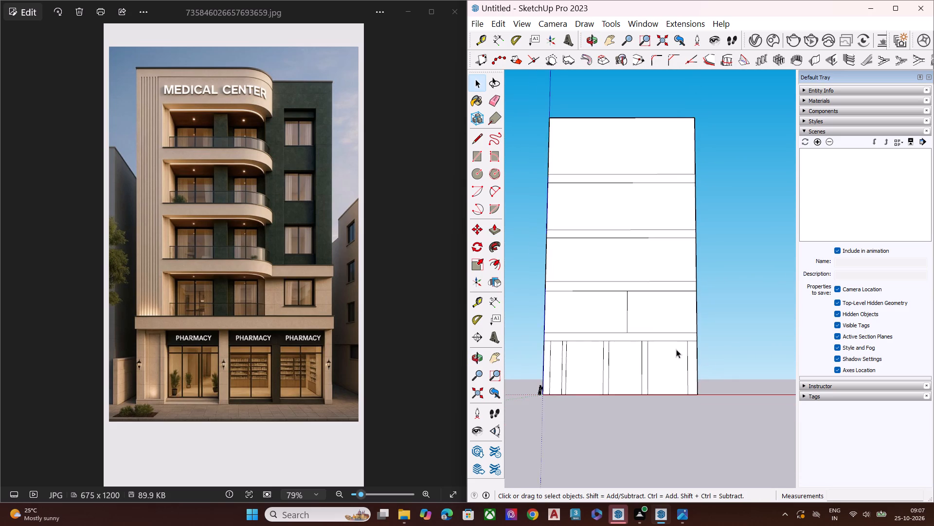
scroll(647, 308, up, 4)
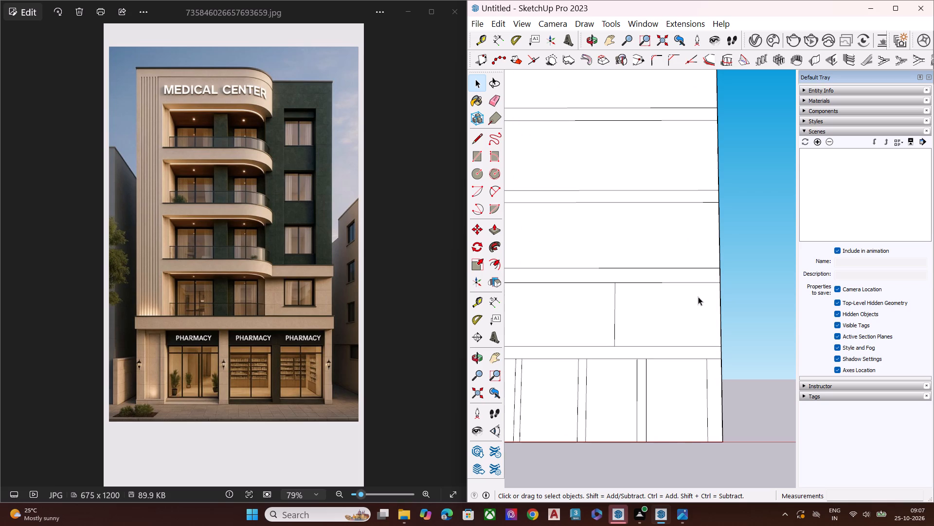
double_click(711, 394)
scroll(706, 403, up, 1)
scroll(706, 403, down, 1)
scroll(706, 405, up, 3)
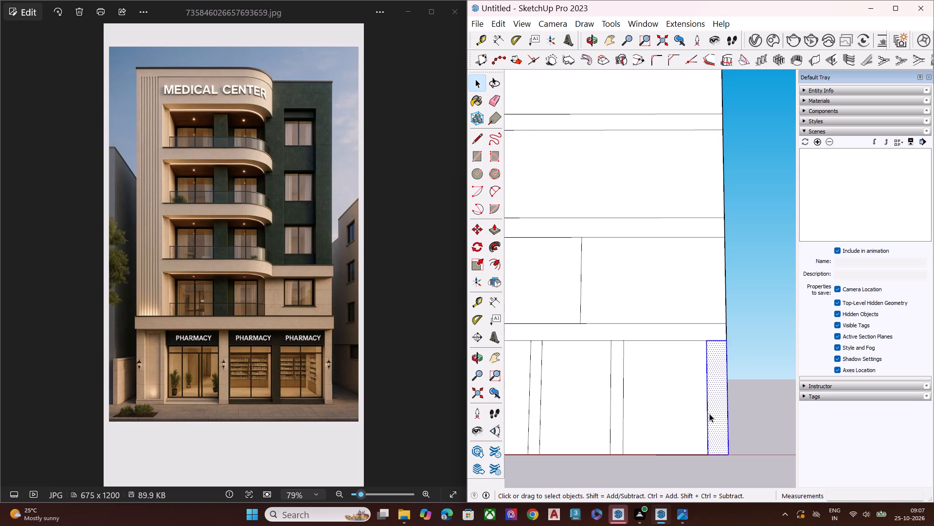
key(s)
click(708, 397)
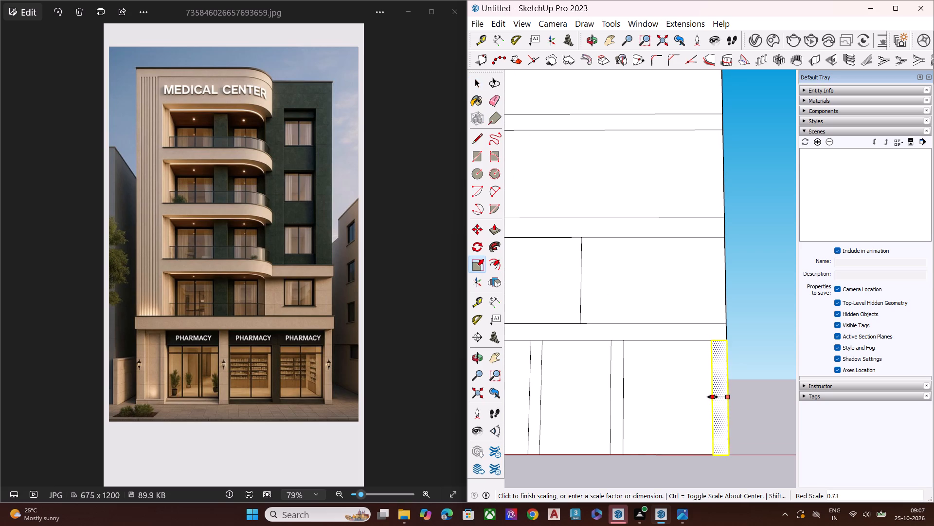
click(713, 397)
key(space)
click(754, 384)
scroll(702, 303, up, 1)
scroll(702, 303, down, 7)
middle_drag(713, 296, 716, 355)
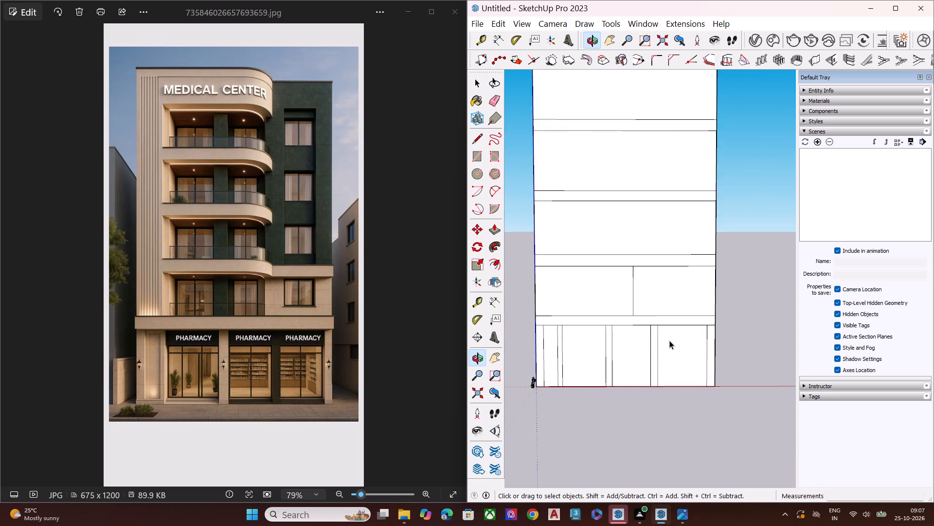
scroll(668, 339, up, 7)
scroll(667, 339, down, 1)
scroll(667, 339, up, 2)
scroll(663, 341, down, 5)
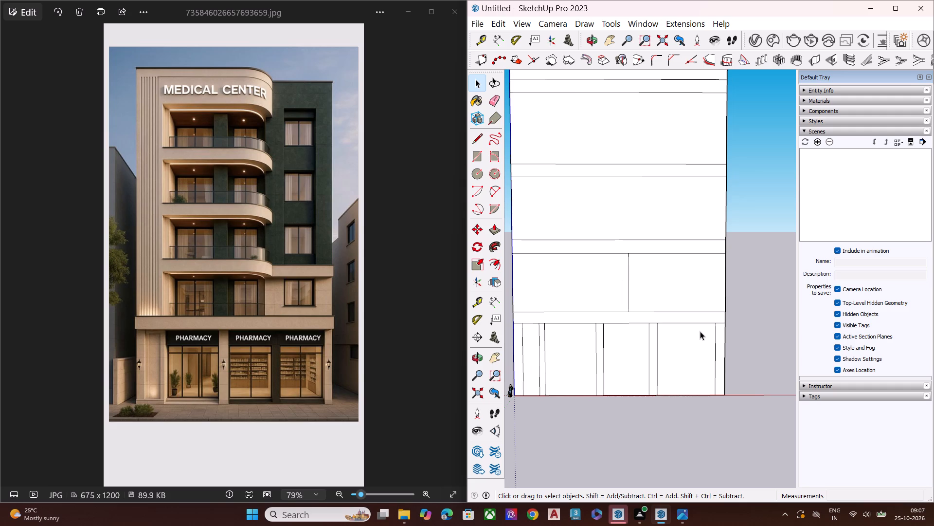
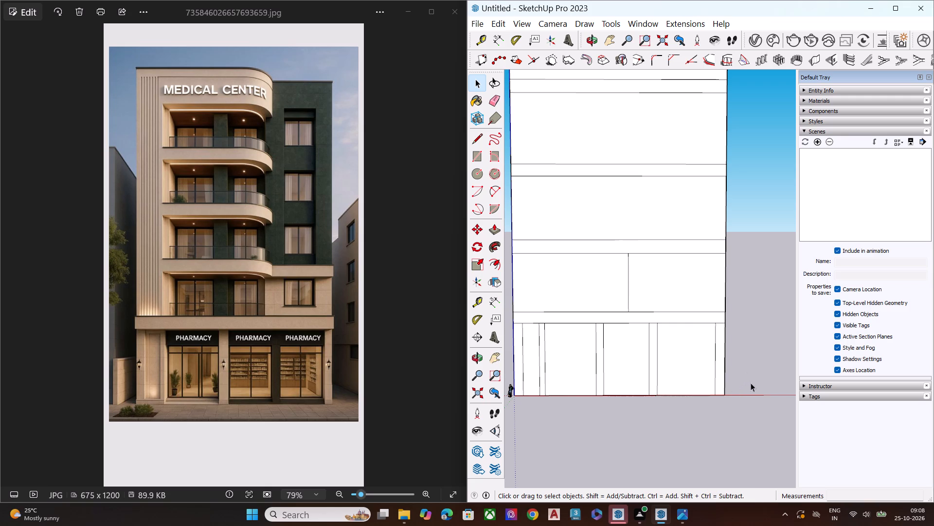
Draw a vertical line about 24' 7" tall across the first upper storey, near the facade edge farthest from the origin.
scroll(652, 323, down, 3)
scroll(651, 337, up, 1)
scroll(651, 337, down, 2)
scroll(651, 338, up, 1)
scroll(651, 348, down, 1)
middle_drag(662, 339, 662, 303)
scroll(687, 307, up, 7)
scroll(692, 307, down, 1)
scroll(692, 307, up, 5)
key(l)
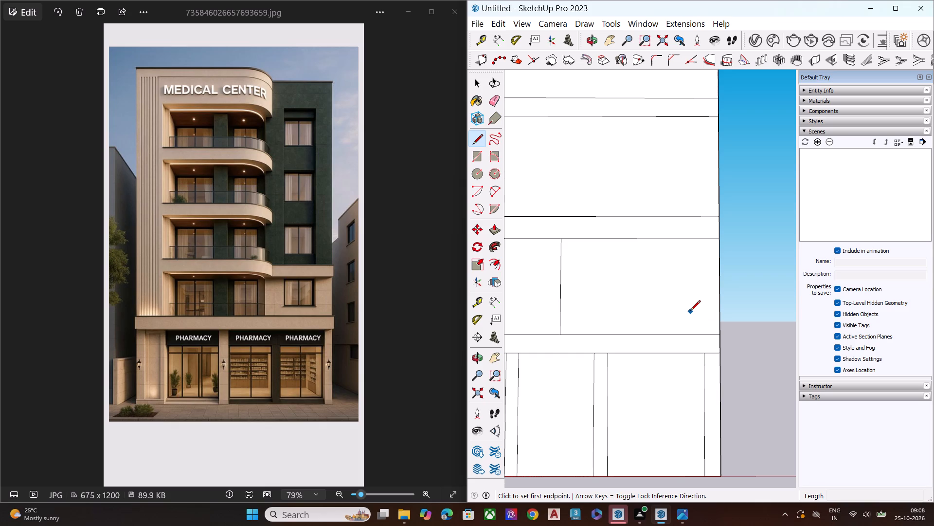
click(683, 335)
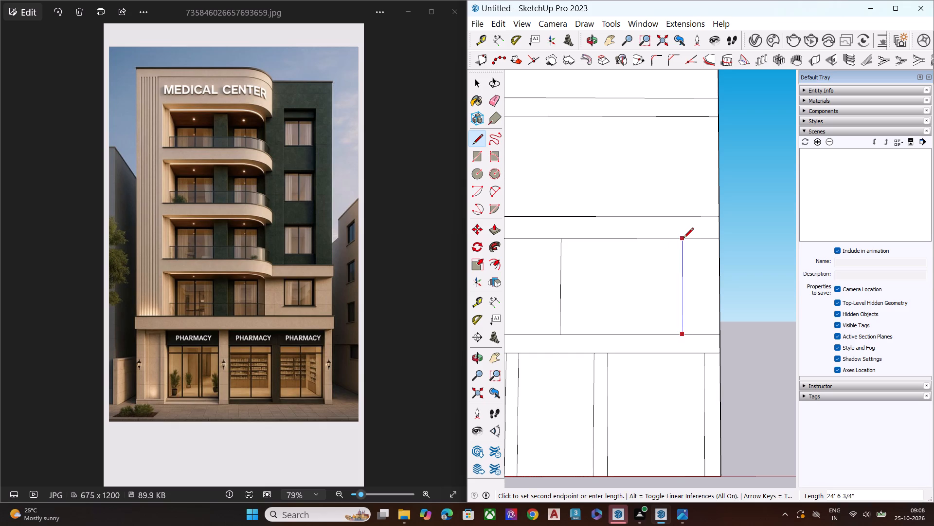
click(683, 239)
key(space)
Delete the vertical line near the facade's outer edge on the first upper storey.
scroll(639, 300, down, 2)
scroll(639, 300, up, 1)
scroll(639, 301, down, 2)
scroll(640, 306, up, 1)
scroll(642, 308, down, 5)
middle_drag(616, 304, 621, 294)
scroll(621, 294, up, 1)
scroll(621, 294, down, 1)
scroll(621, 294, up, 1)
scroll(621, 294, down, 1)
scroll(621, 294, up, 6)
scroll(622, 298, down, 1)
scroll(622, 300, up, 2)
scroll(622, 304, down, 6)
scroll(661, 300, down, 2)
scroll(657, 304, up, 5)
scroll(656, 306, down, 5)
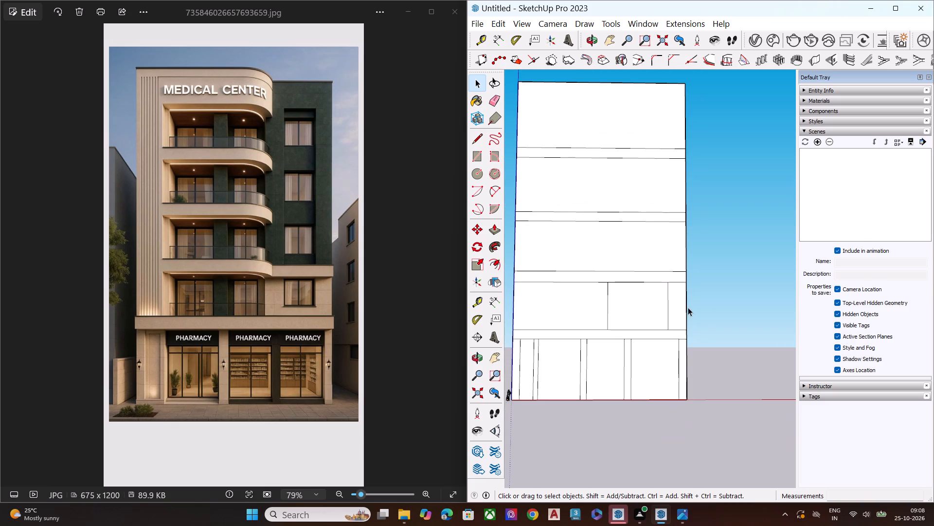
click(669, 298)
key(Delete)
Extend the first upper storey's vertical divider about 107' up to the roof edge with a line through all upper floors.
key(l)
click(607, 284)
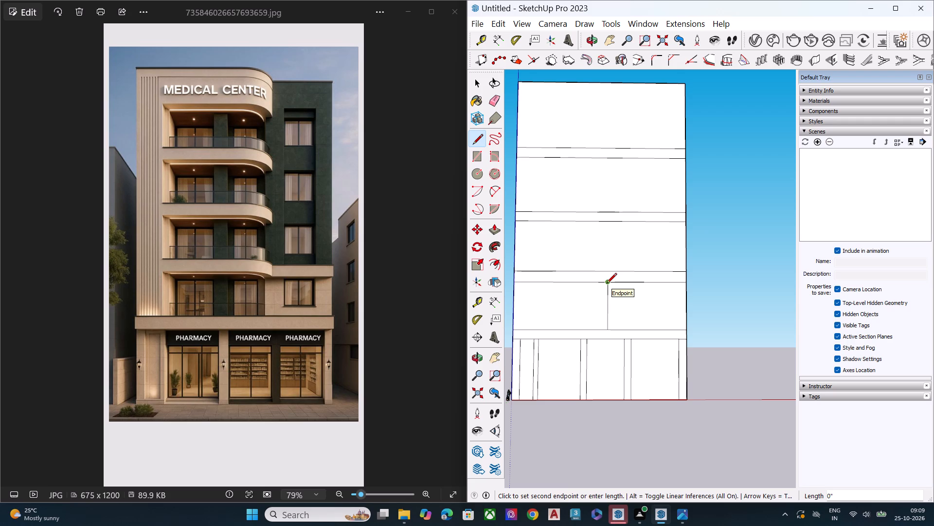
click(607, 284)
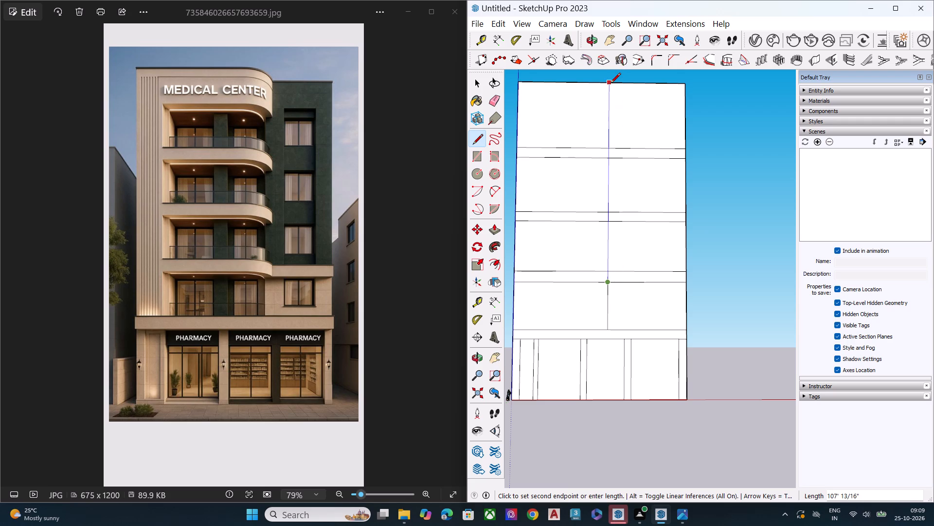
click(611, 84)
key(space)
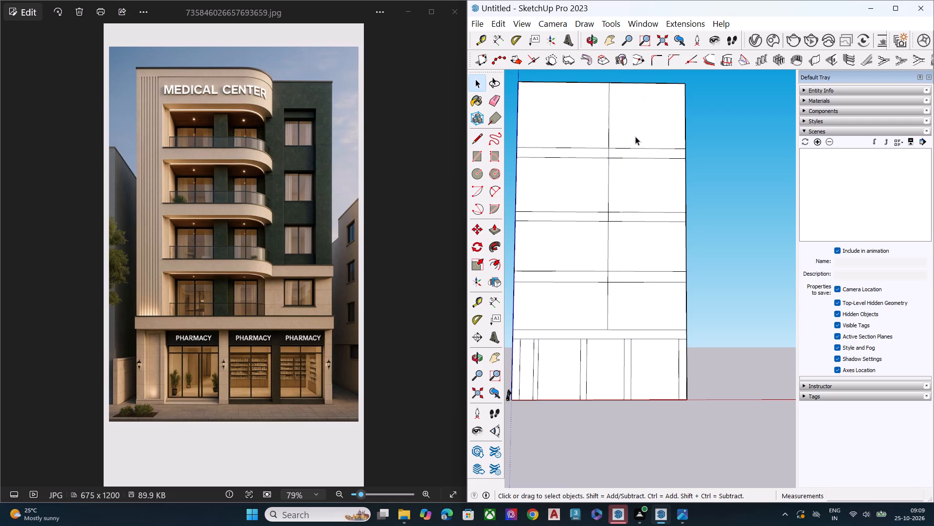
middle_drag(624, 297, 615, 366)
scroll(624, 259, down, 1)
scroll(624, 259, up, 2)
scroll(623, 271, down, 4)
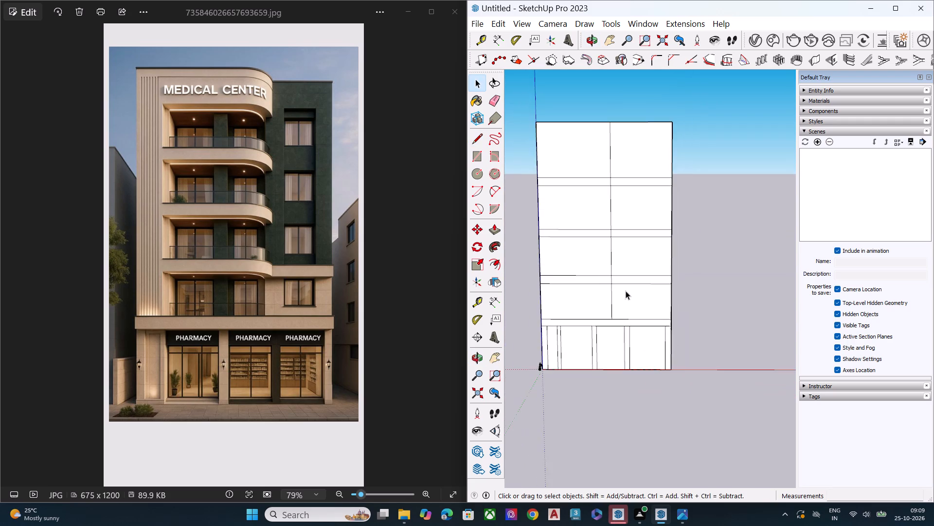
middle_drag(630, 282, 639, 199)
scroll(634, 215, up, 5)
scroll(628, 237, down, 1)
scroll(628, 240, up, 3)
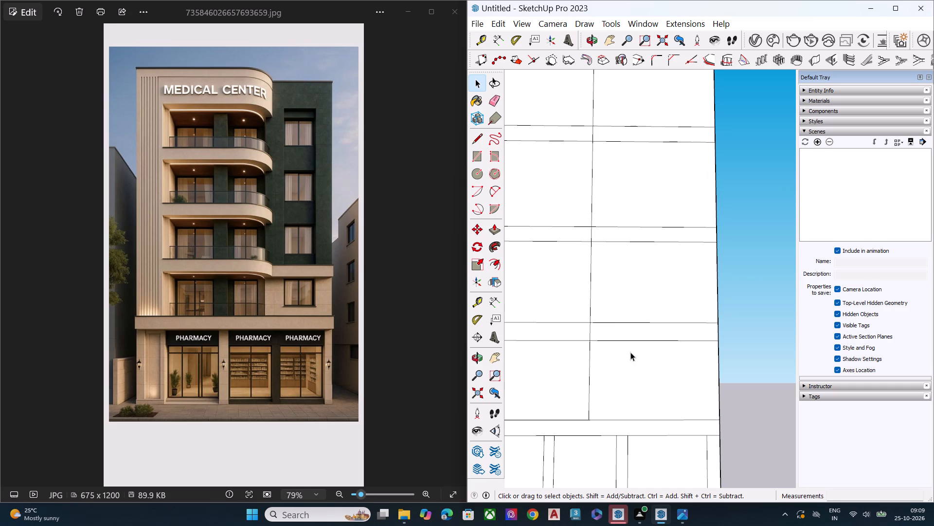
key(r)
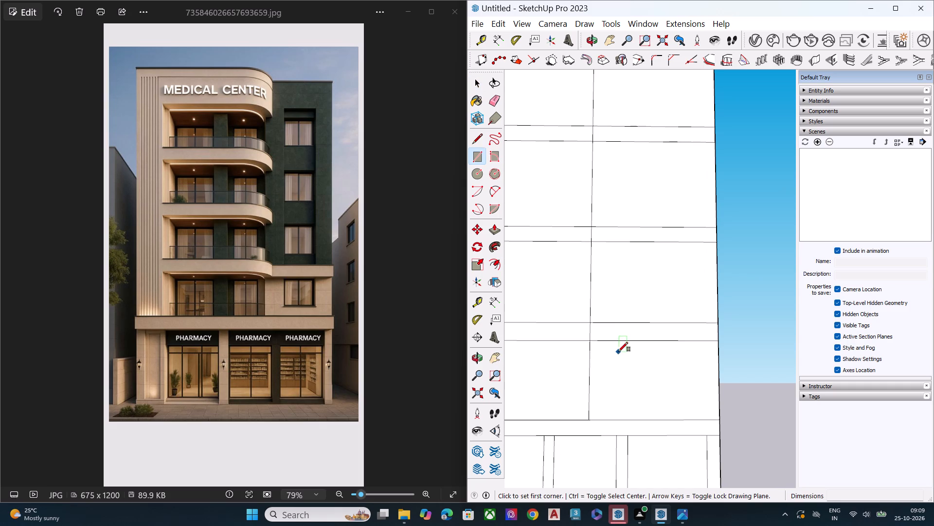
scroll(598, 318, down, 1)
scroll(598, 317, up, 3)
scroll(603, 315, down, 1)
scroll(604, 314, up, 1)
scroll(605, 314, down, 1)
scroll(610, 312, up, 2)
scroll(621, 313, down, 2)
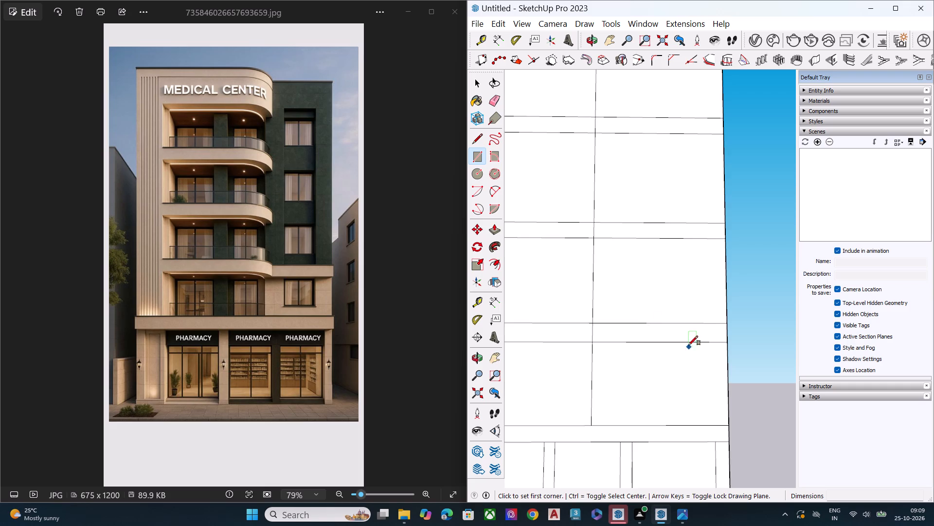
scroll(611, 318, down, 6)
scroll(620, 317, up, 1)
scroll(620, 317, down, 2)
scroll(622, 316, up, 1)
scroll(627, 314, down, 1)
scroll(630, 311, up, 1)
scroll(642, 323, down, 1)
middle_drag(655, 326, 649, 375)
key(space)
Draw a vertical line about 131' 8" long near the facade's outer edge, from the band above the shopfronts to the roof edge.
scroll(707, 373, up, 1)
click(703, 374)
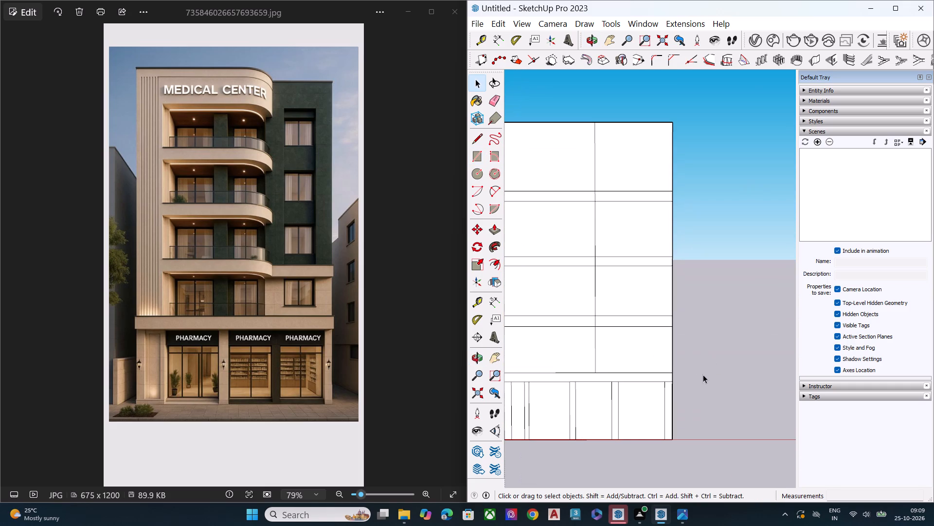
key(l)
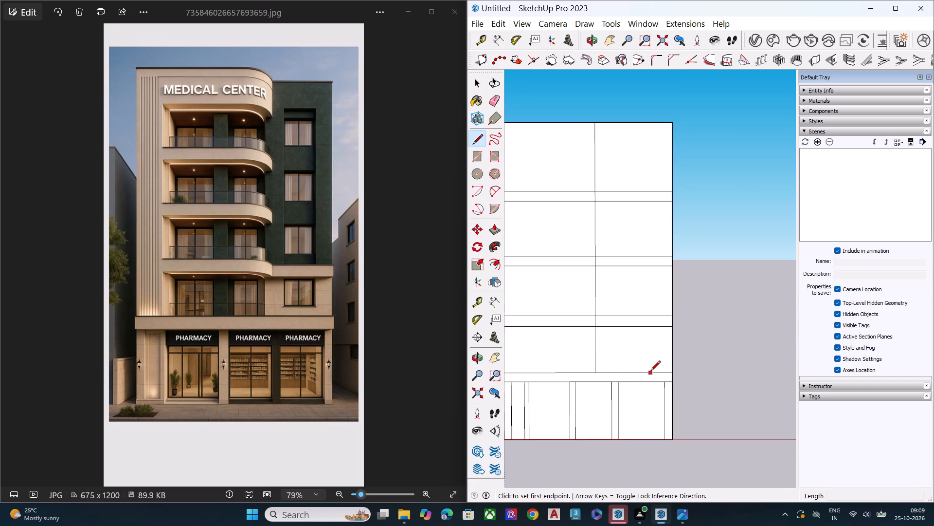
click(652, 372)
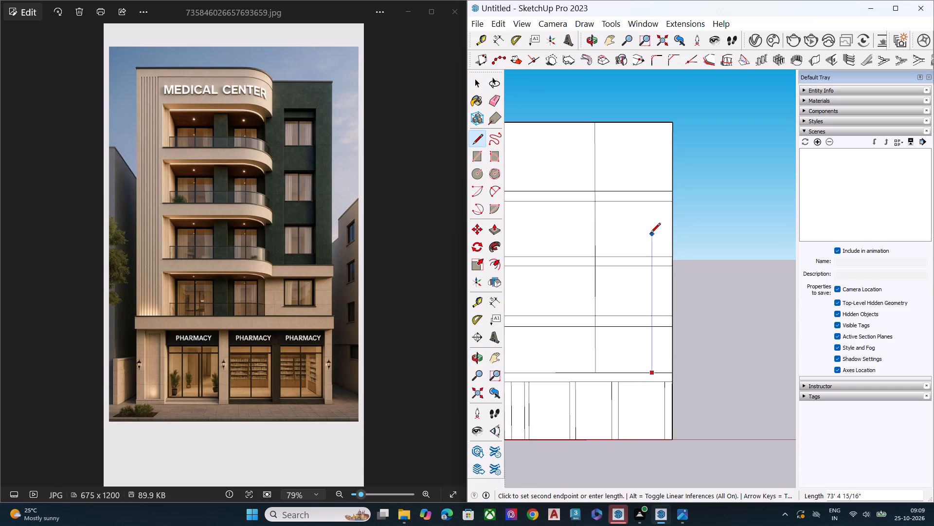
click(652, 120)
key(space)
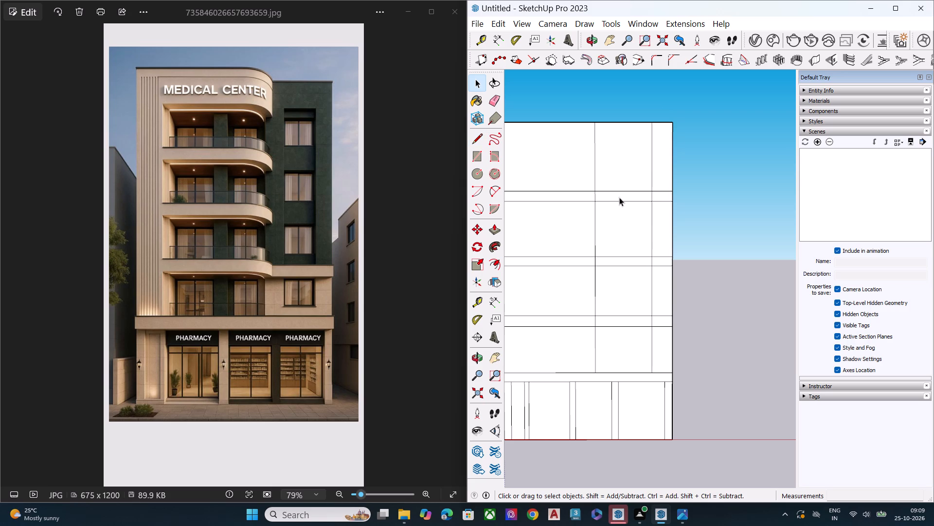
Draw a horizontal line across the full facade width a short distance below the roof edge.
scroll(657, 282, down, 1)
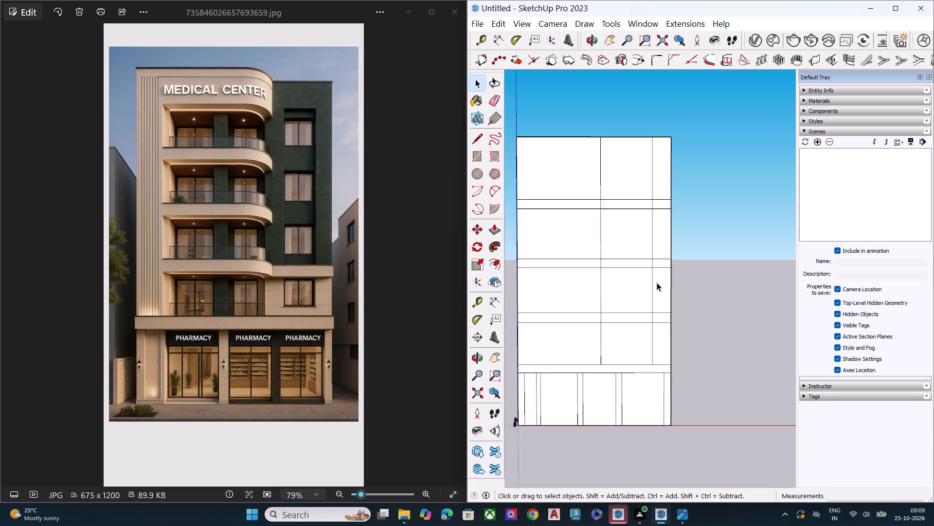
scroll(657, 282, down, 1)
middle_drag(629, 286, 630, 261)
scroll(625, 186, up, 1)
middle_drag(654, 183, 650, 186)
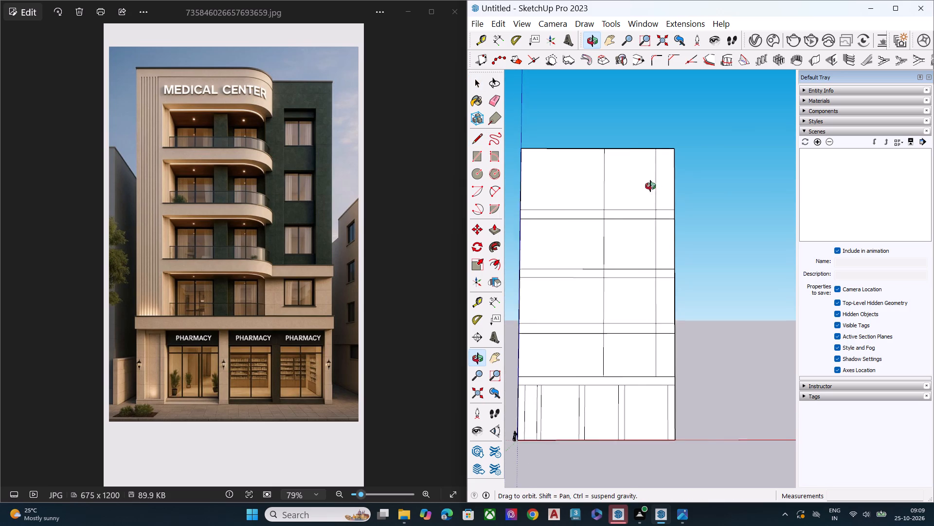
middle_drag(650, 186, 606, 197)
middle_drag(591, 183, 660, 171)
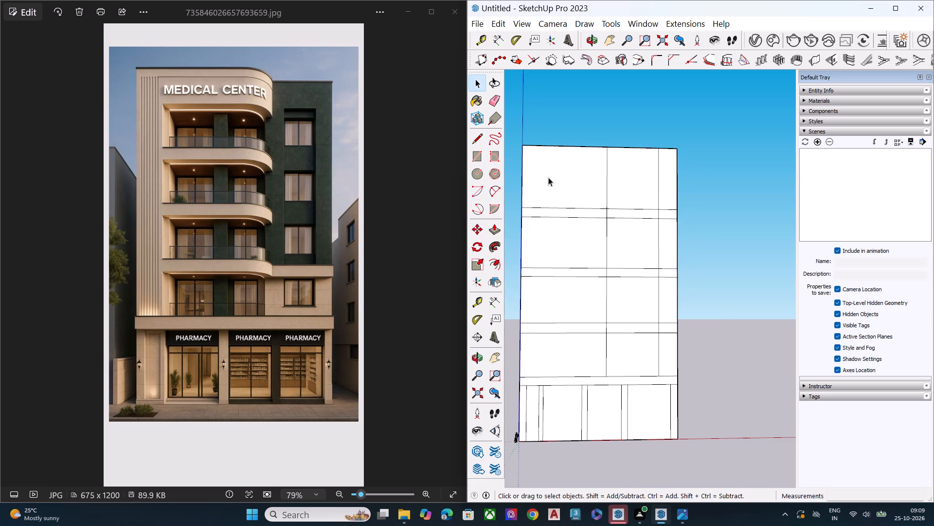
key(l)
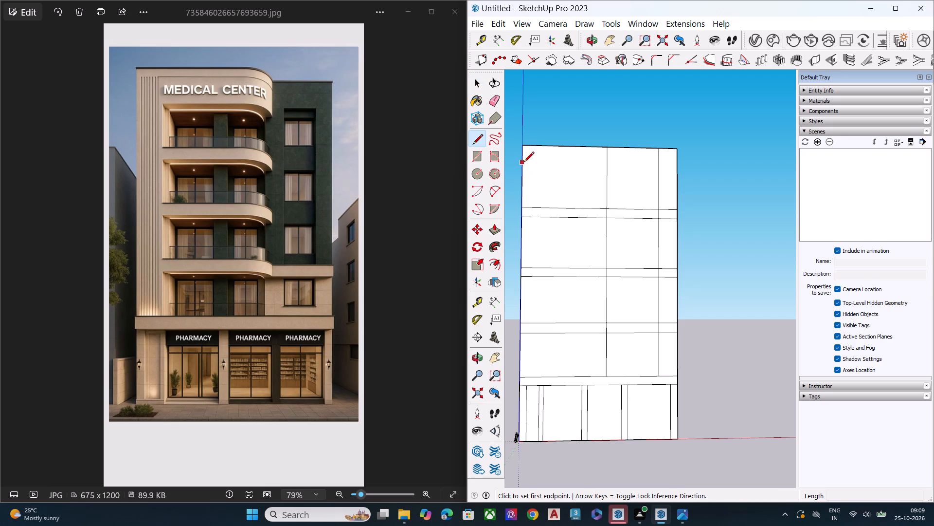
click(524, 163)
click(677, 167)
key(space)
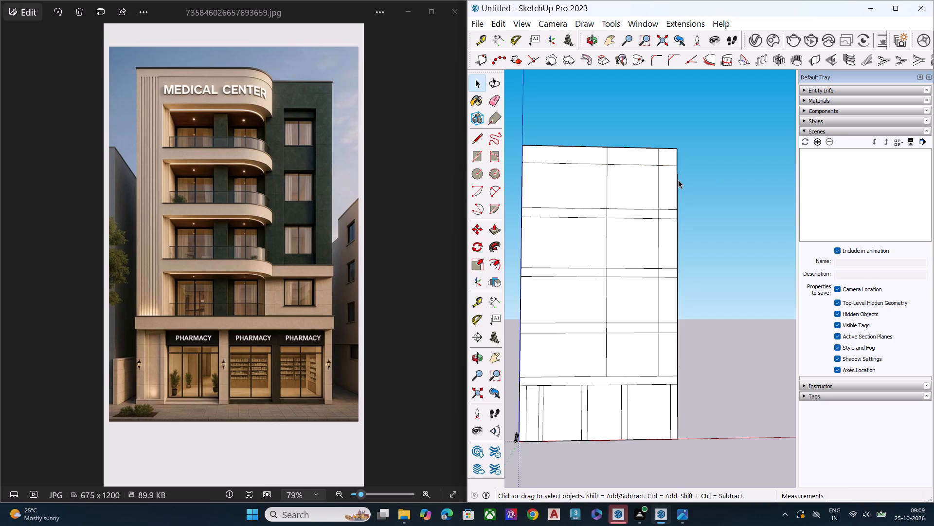
Push/Pull the building's top face slightly upward to raise the roof line.
middle_drag(673, 190, 592, 196)
scroll(601, 181, up, 6)
middle_drag(695, 165, 657, 304)
click(681, 130)
key(p)
click(681, 130)
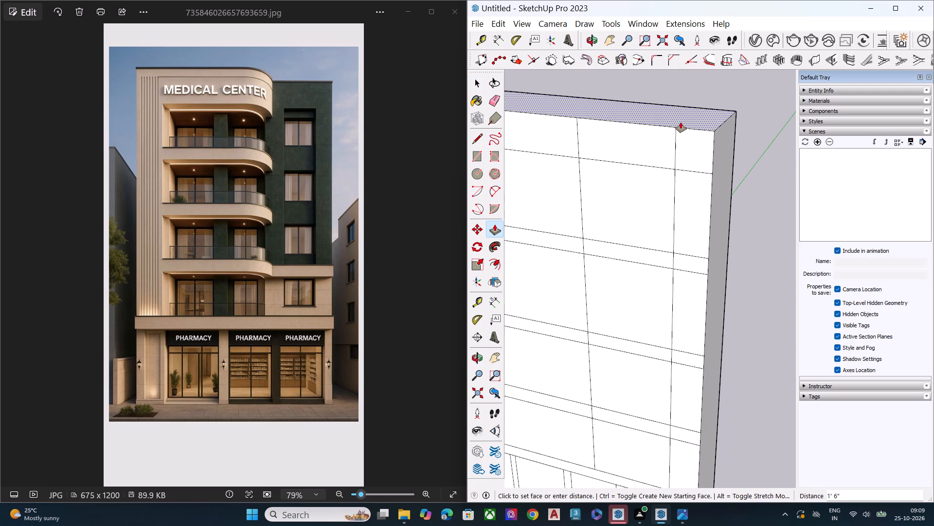
click(682, 115)
key(space)
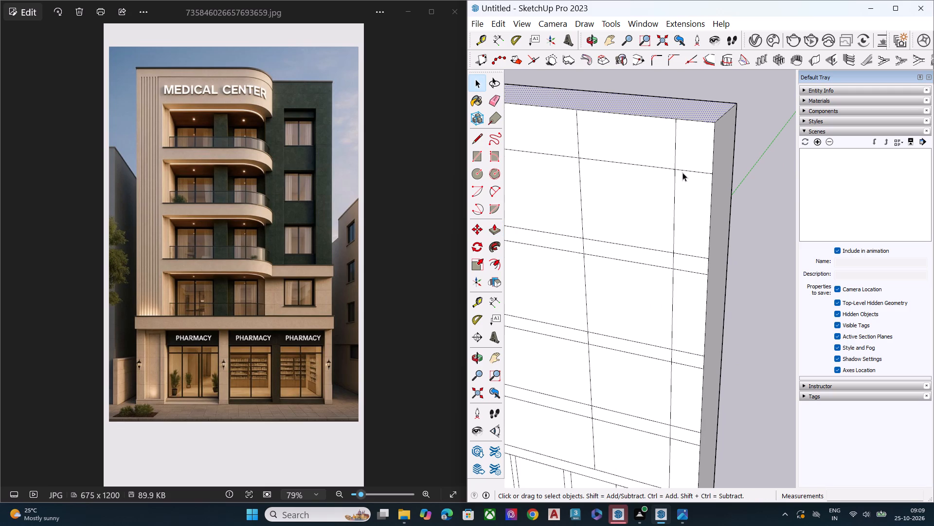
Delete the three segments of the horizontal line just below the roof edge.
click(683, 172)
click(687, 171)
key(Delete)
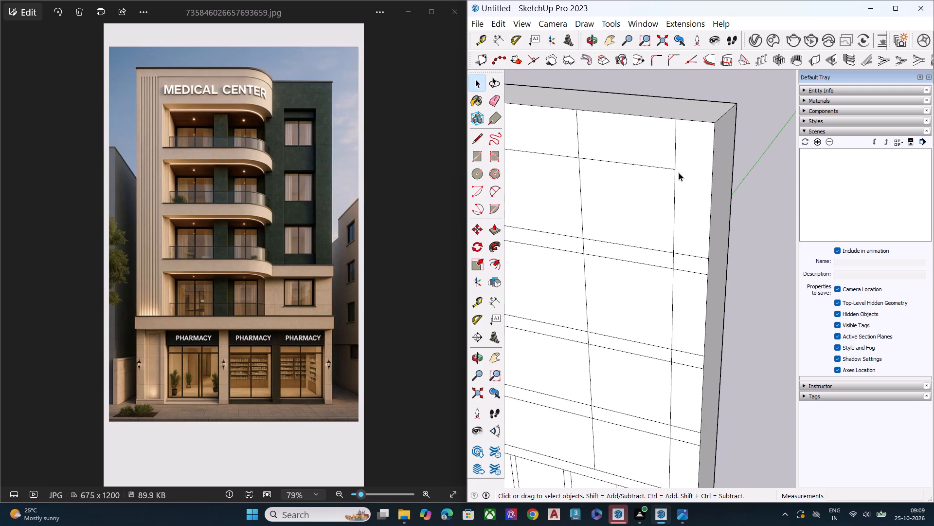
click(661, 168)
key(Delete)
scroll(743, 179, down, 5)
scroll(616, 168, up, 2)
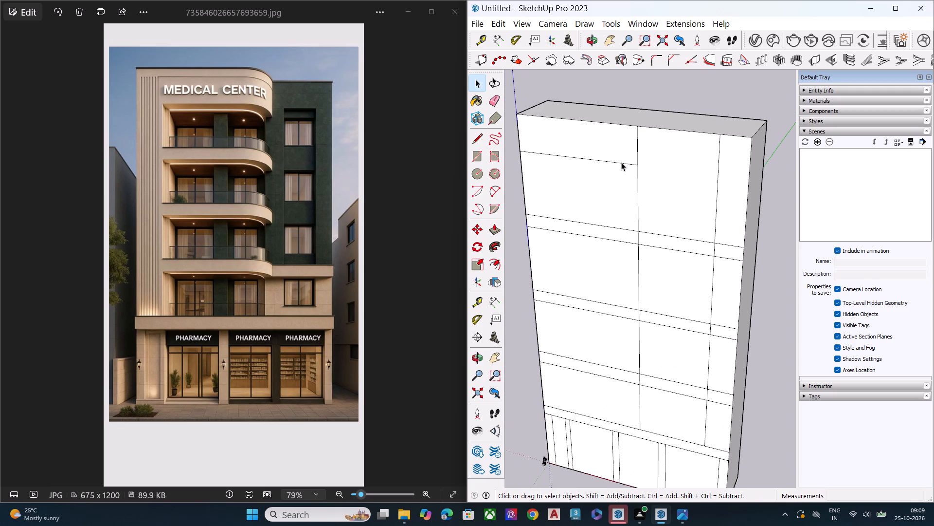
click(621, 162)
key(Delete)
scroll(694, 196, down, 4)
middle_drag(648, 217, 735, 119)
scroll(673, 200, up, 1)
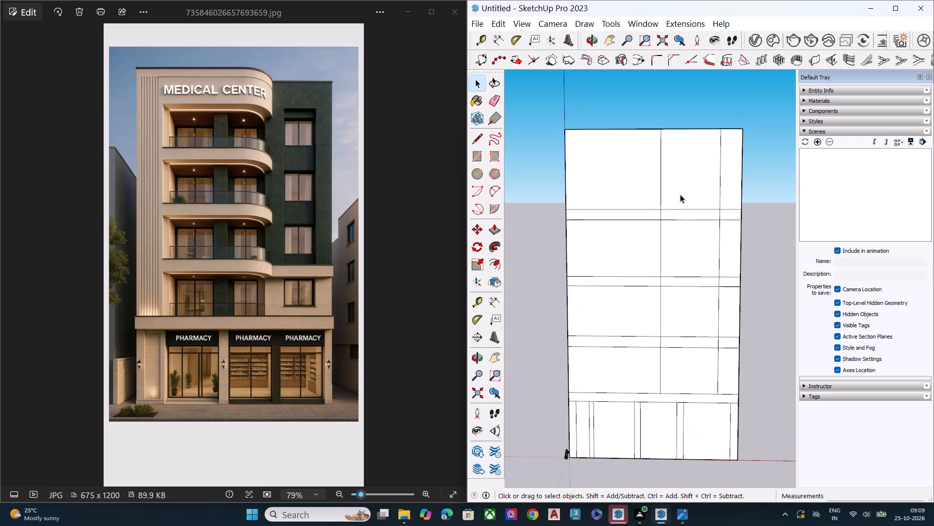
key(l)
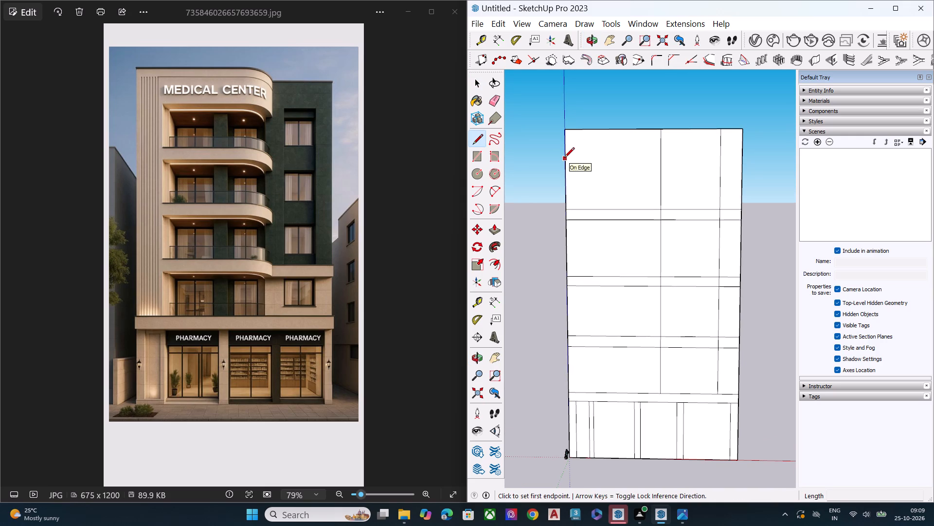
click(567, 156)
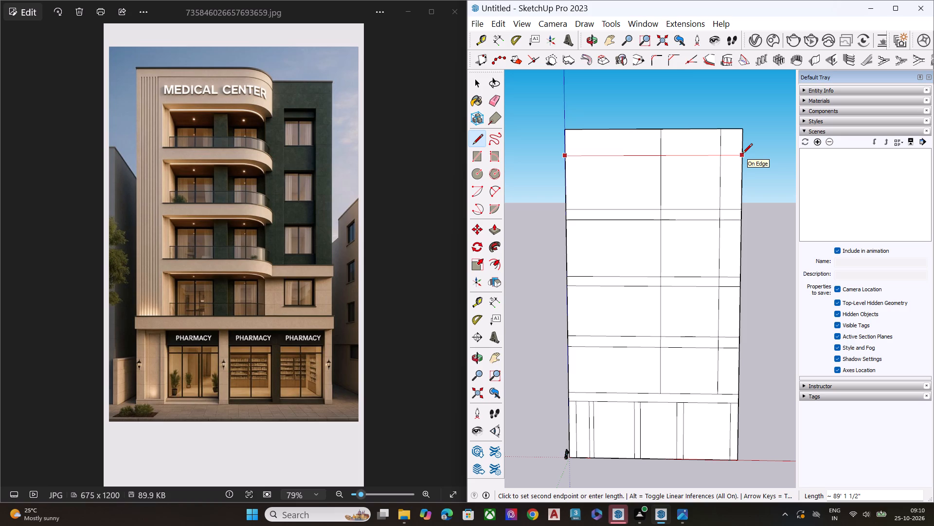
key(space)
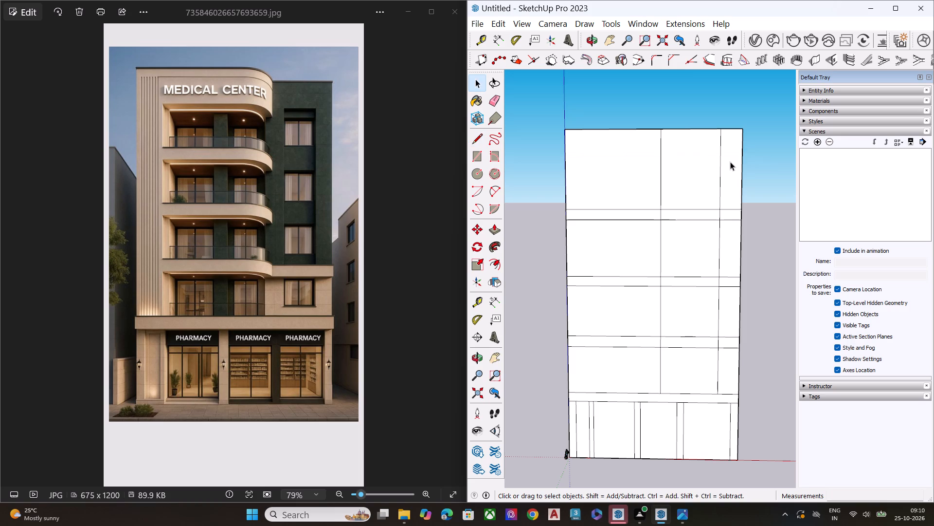
Draw a horizontal line across the full facade width on the top storey, about halfway between its floor band and the roof edge.
key(l)
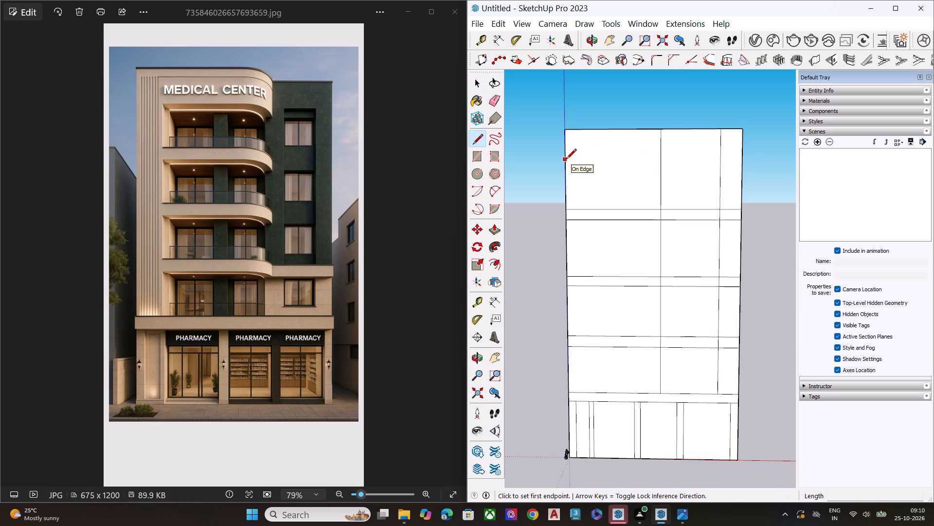
click(566, 160)
click(742, 157)
key(space)
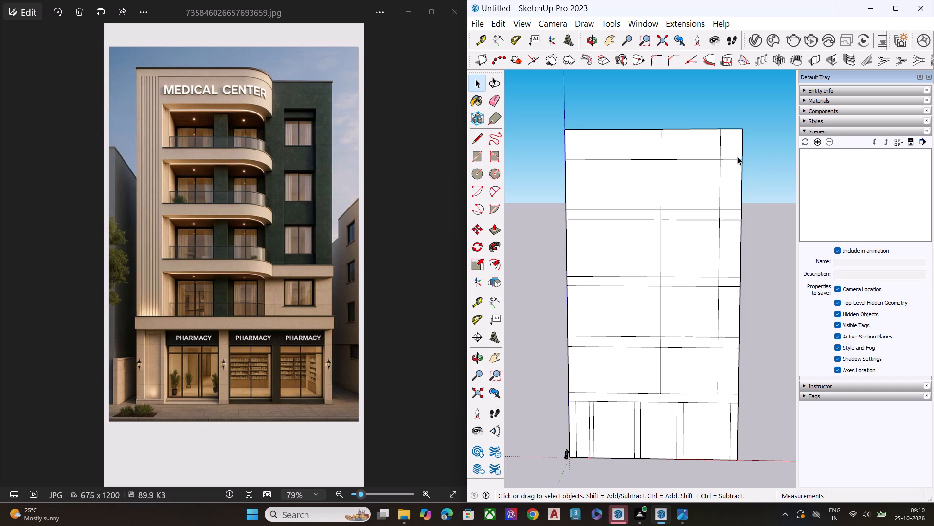
Erase the top-storey horizontal line's segment in the wide bay next to the blue axis.
key(e)
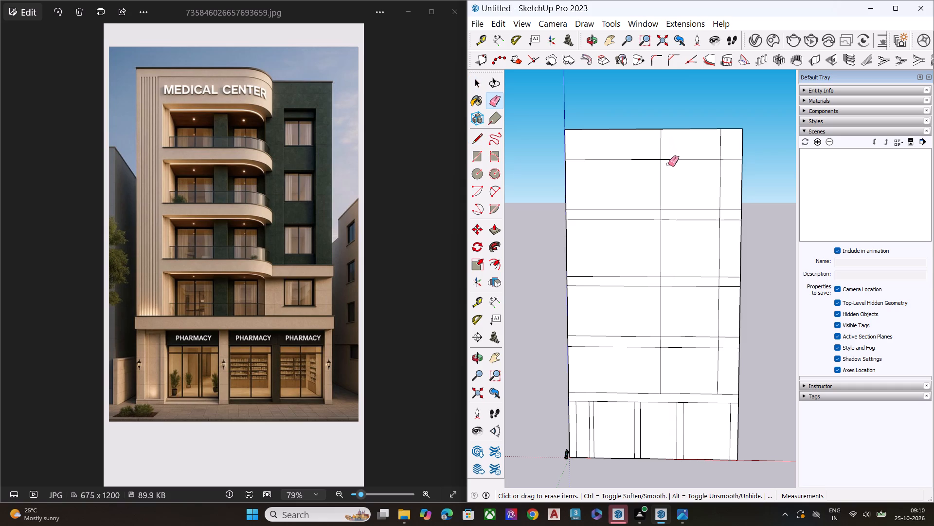
click(641, 159)
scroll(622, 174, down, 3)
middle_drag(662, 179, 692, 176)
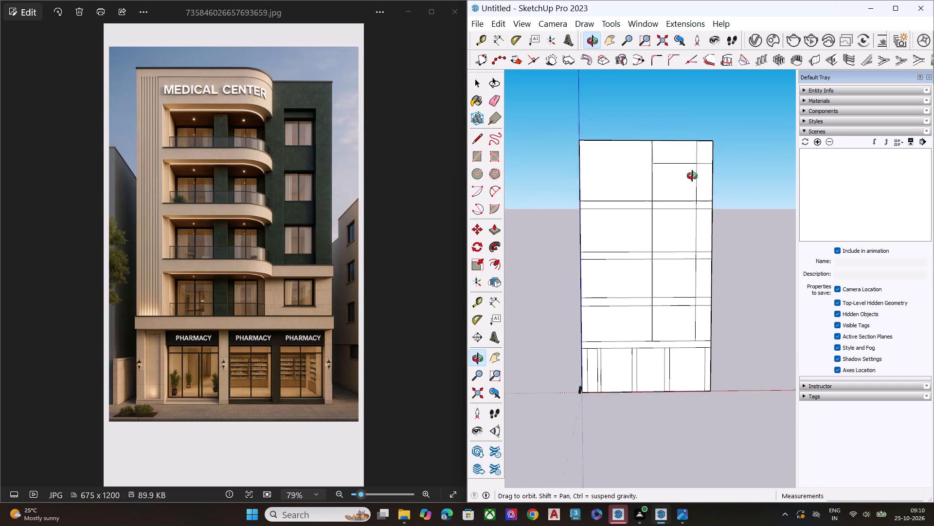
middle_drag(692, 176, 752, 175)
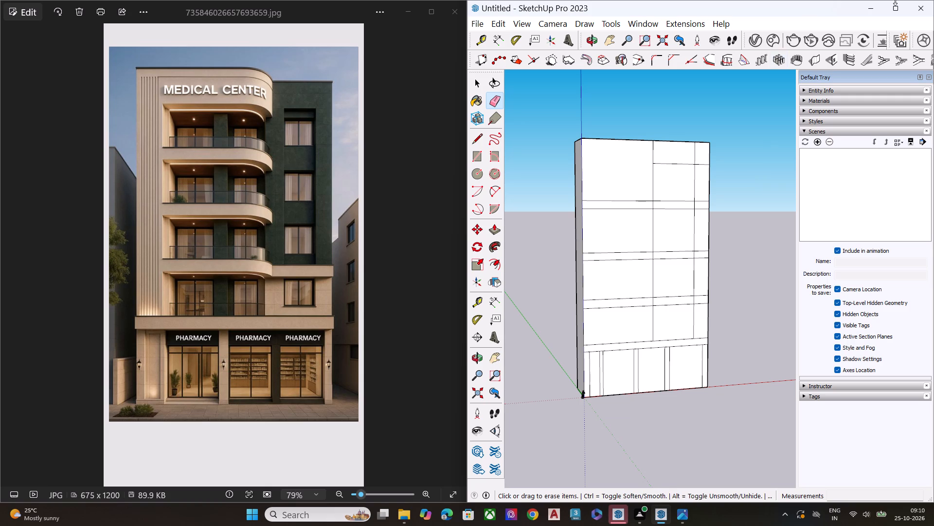
Examine the facade's floor bands and bay divisions from several angles against the reference image.
middle_drag(644, 387, 608, 317)
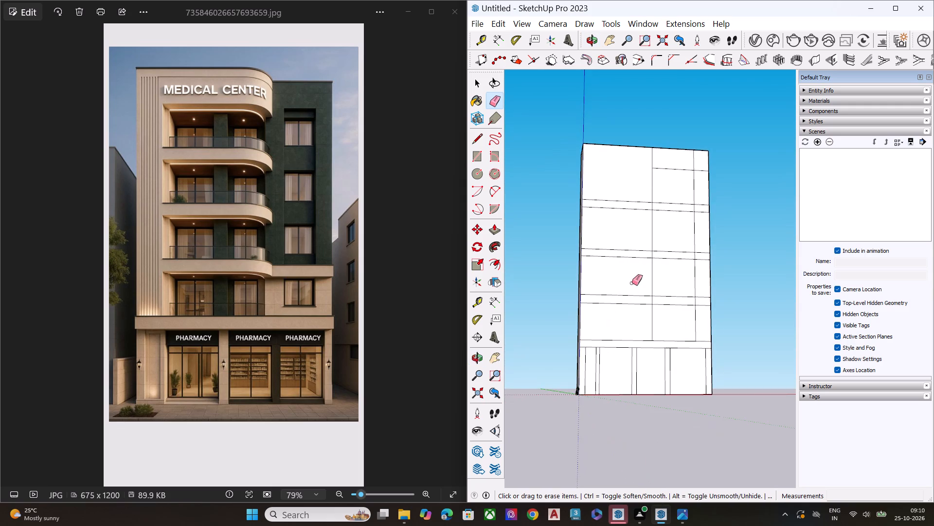
scroll(632, 260, up, 6)
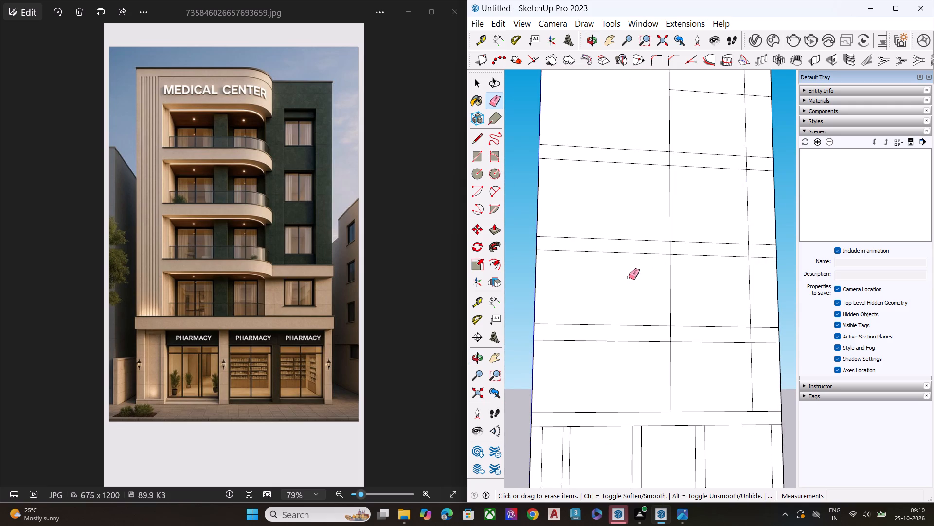
scroll(633, 299, down, 3)
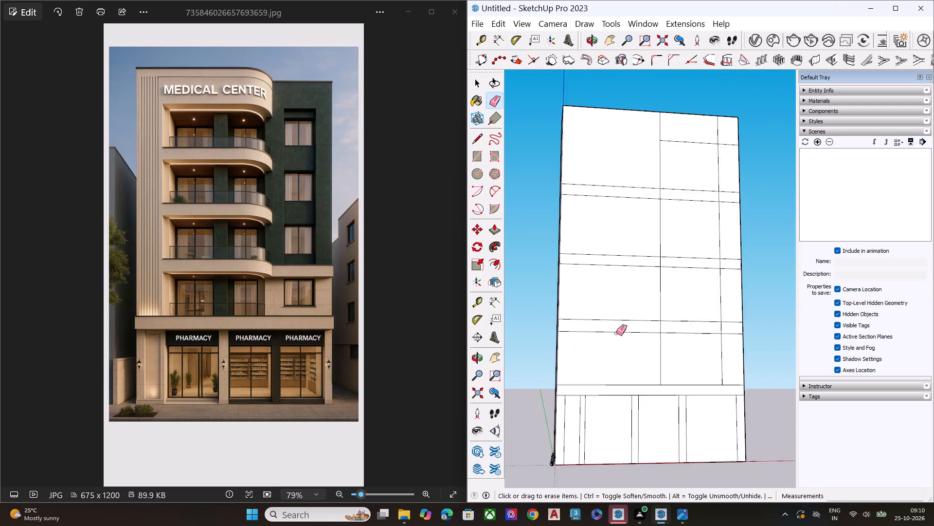
scroll(616, 333, down, 6)
middle_drag(655, 332, 650, 390)
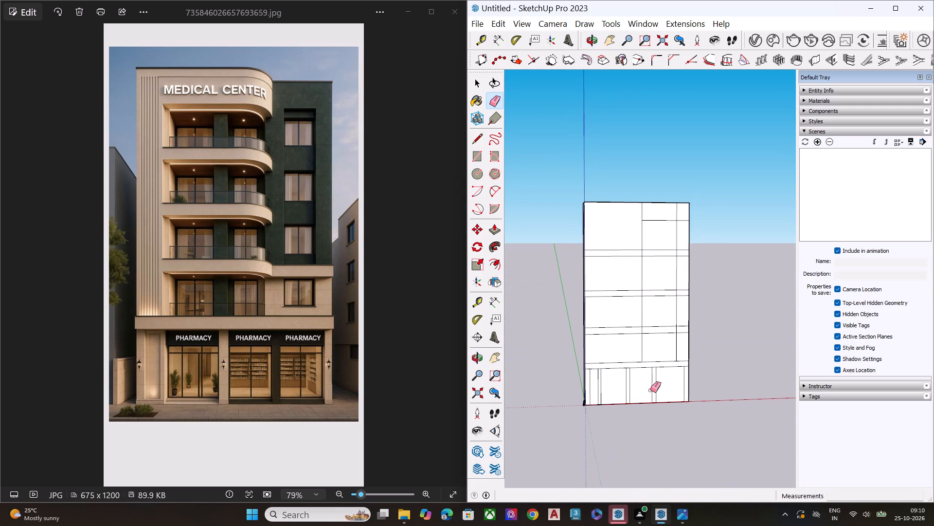
scroll(635, 390, down, 7)
middle_drag(643, 341, 645, 391)
scroll(640, 378, up, 7)
scroll(655, 344, down, 1)
scroll(656, 344, up, 6)
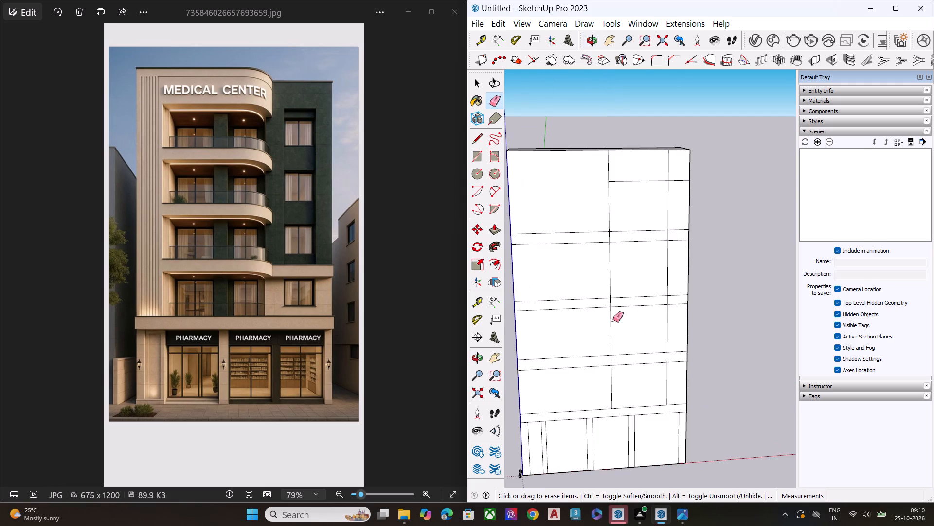
middle_drag(613, 320, 721, 294)
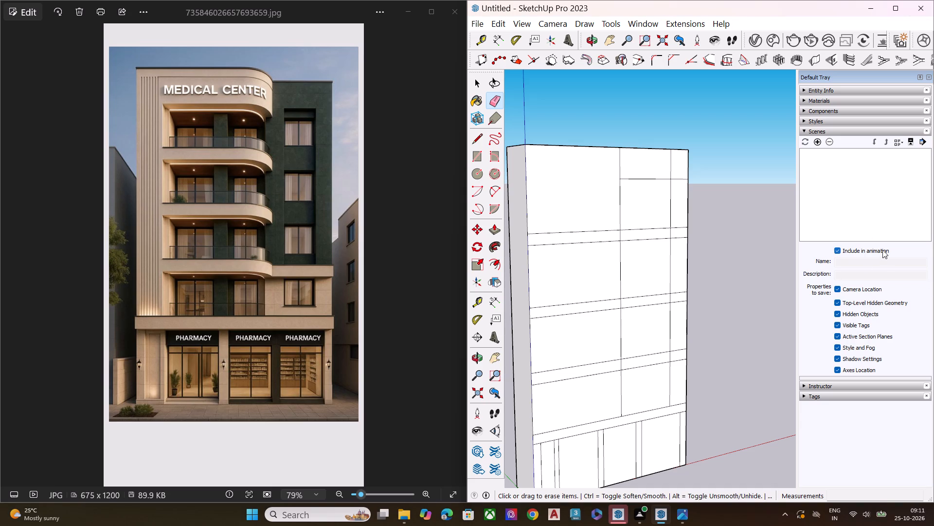
scroll(881, 295, down, 7)
scroll(658, 248, down, 1)
scroll(658, 248, up, 2)
scroll(657, 249, down, 1)
scroll(656, 252, up, 1)
scroll(656, 253, down, 5)
middle_drag(659, 275, 663, 238)
key(space)
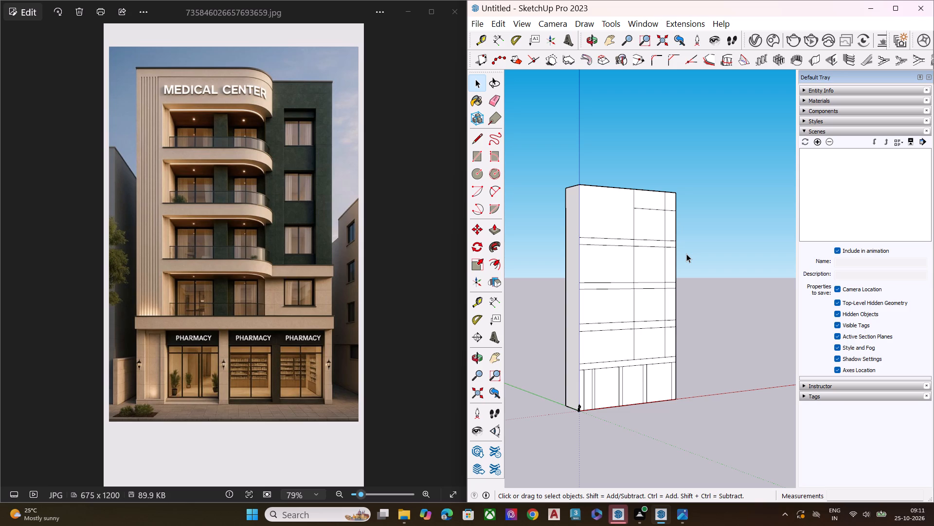
Erase the top-storey horizontal line's segment in the narrow bay at the facade's outer edge, farthest from the blue axis.
scroll(635, 278, down, 4)
scroll(640, 283, up, 1)
middle_drag(655, 256, 666, 232)
scroll(666, 232, up, 4)
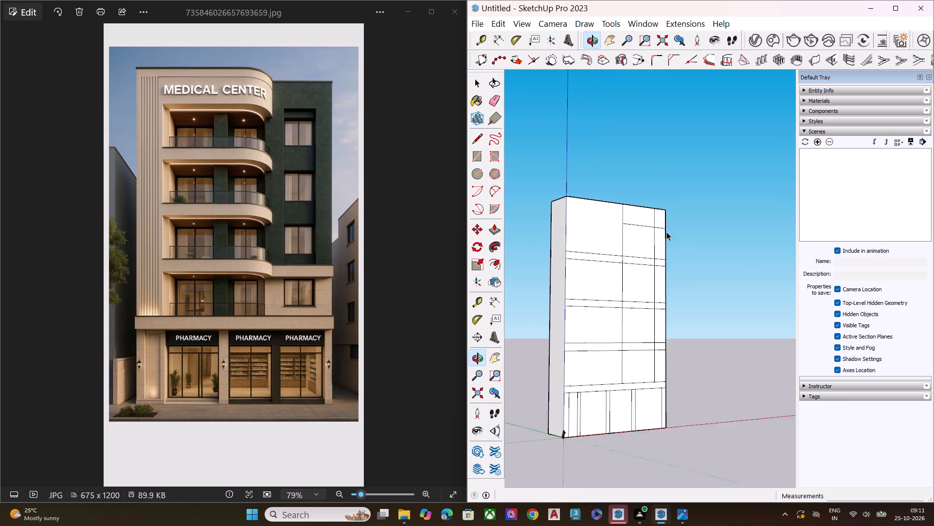
scroll(666, 232, up, 6)
key(e)
click(657, 220)
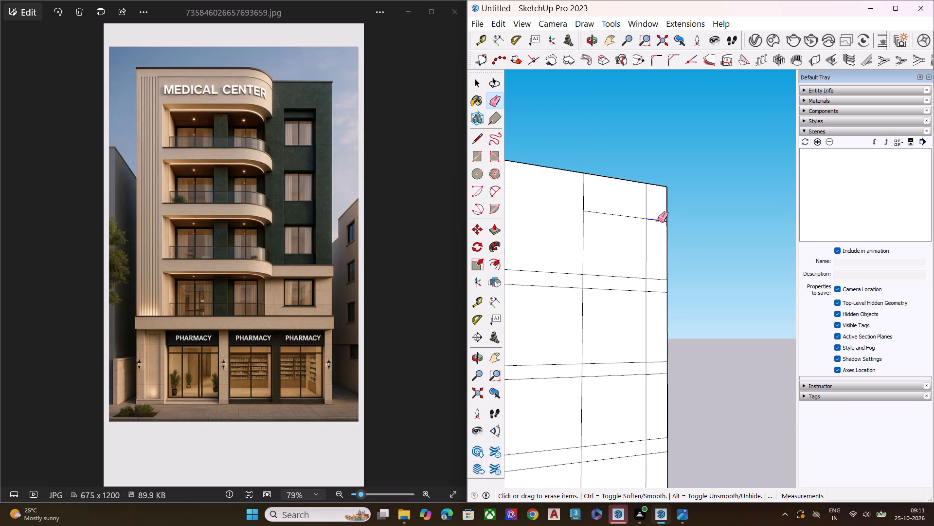
Examine the upper storeys and the window bay's proportions against the reference image.
scroll(694, 228, down, 3)
scroll(695, 229, up, 1)
scroll(696, 230, down, 2)
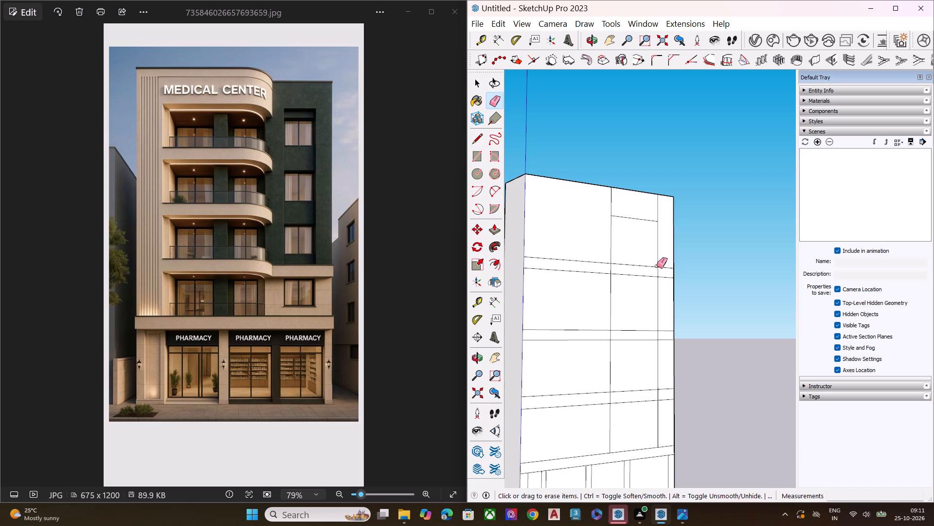
middle_drag(645, 240, 633, 310)
key(space)
click(725, 247)
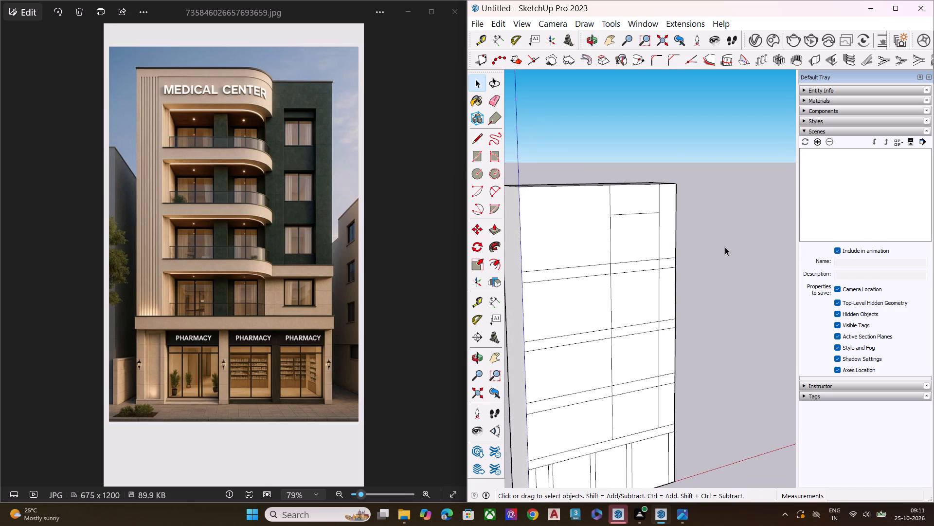
scroll(582, 278, down, 2)
scroll(576, 278, up, 1)
scroll(576, 278, down, 5)
middle_drag(612, 310, 586, 253)
scroll(593, 292, up, 4)
middle_drag(609, 308, 609, 307)
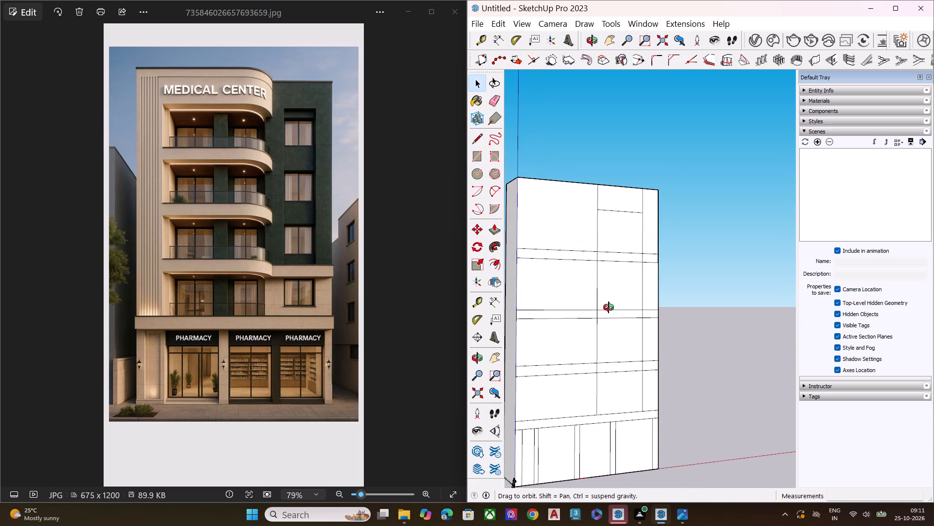
middle_drag(609, 307, 566, 289)
scroll(570, 299, up, 1)
key(e)
key(r)
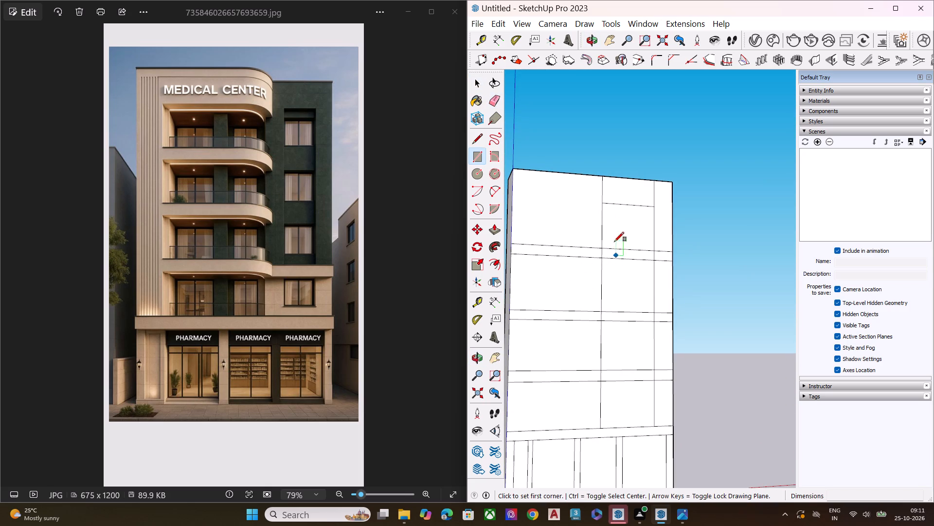
middle_drag(630, 234, 525, 233)
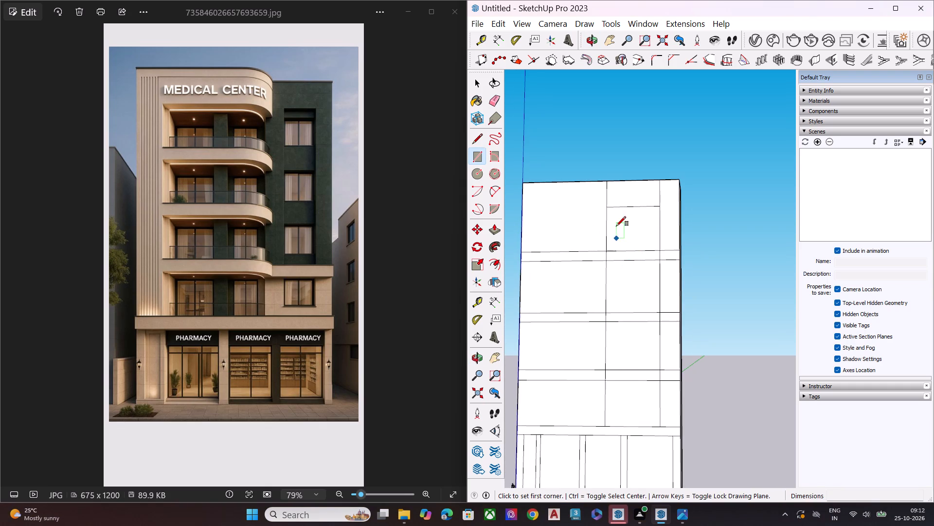
scroll(633, 206, down, 1)
scroll(633, 206, up, 6)
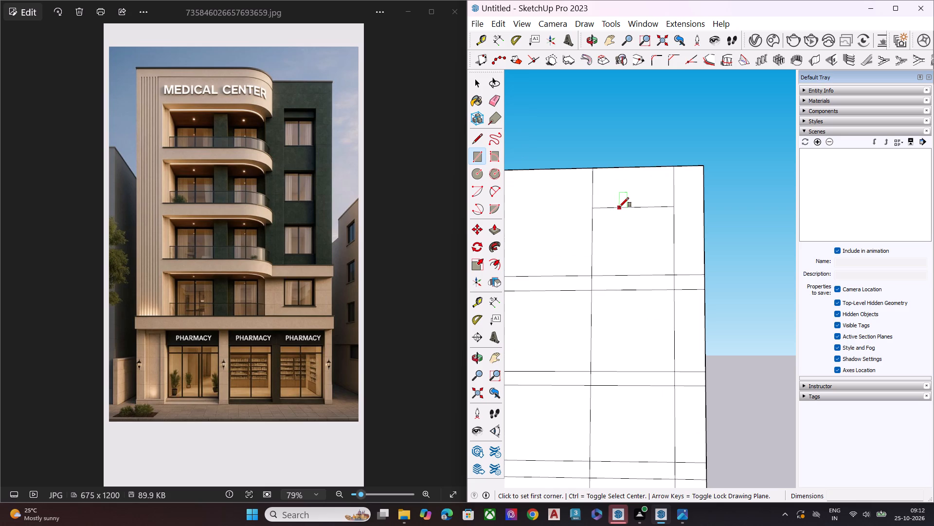
scroll(619, 205, down, 2)
scroll(619, 205, up, 4)
scroll(619, 205, down, 2)
scroll(619, 205, up, 1)
scroll(619, 205, down, 3)
scroll(619, 205, up, 1)
scroll(619, 205, down, 3)
scroll(619, 205, up, 1)
scroll(619, 205, down, 2)
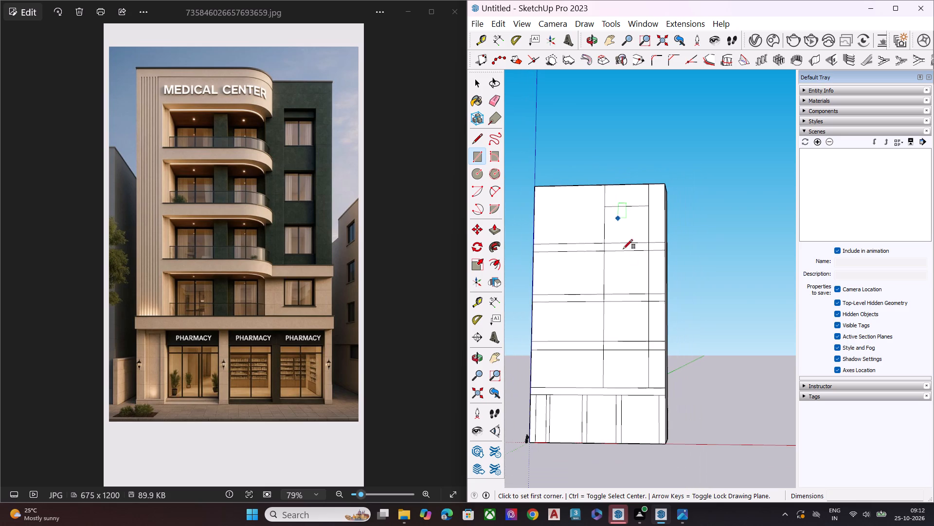
Draw a vertical line about 140' 5" long from the top of the pillar between the last two shopfronts up to the roof edge.
middle_drag(630, 399, 634, 373)
key(space)
scroll(629, 382, up, 2)
scroll(628, 390, down, 1)
scroll(628, 392, up, 3)
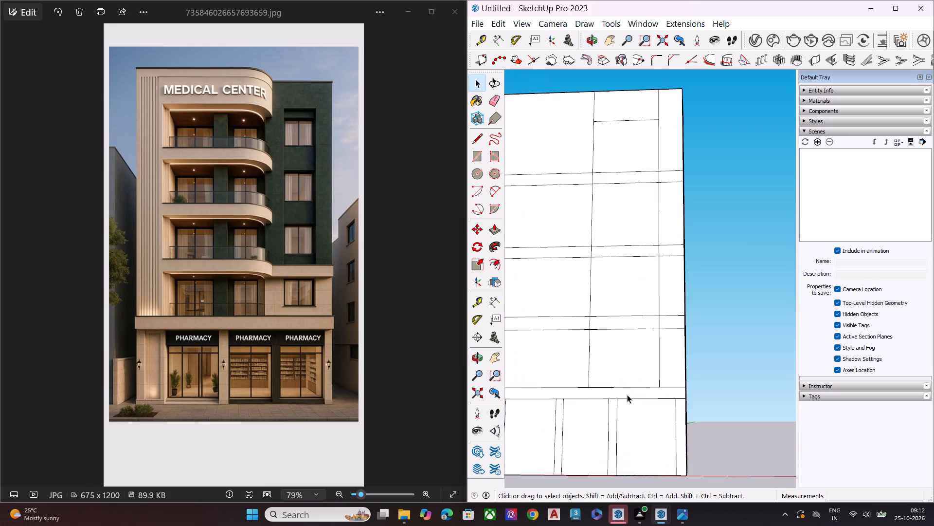
key(l)
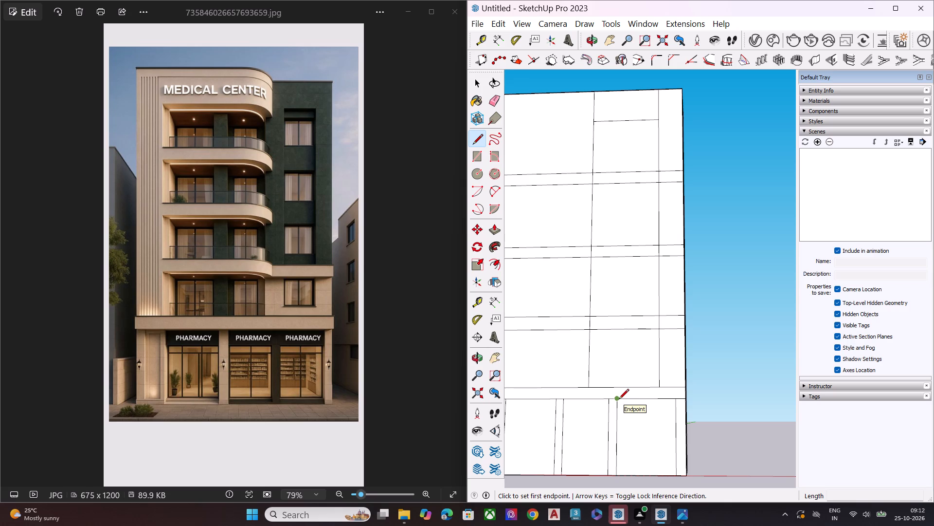
middle_drag(619, 400, 624, 399)
click(617, 401)
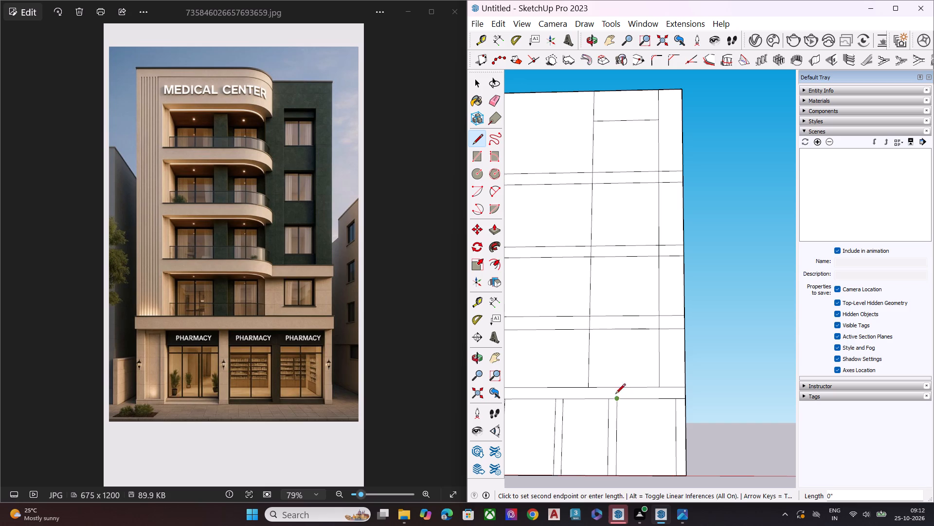
click(621, 93)
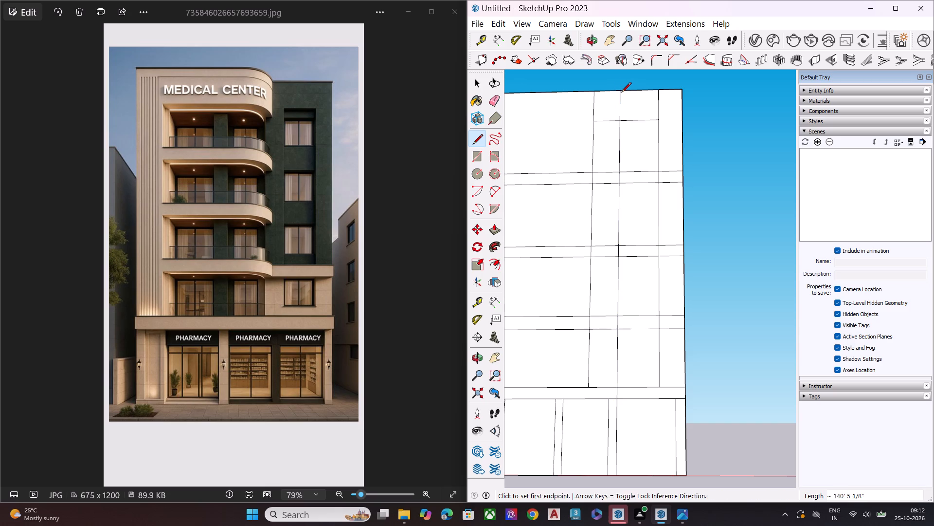
key(space)
Delete the segments of the outermost vertical bay line within the storeys and above the top-storey horizontal line.
click(660, 377)
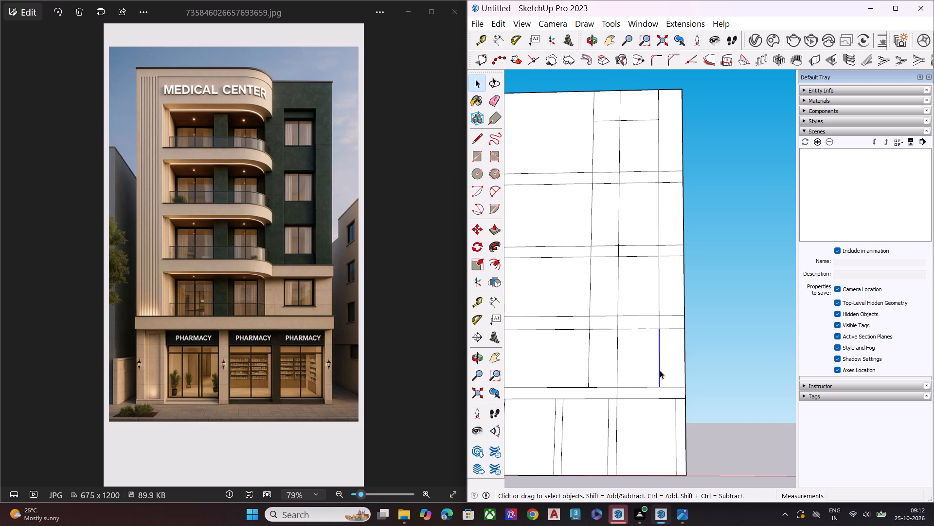
key(Delete)
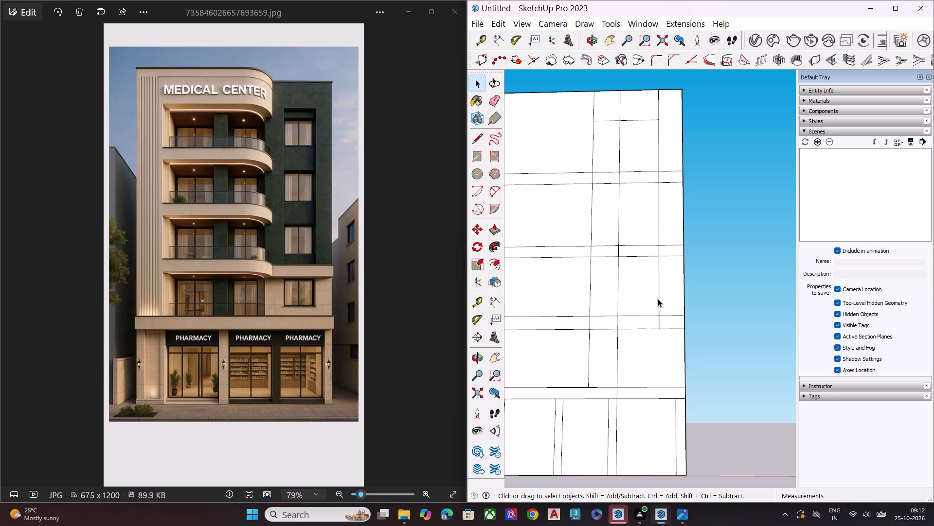
click(658, 299)
key(Delete)
click(658, 229)
key(Delete)
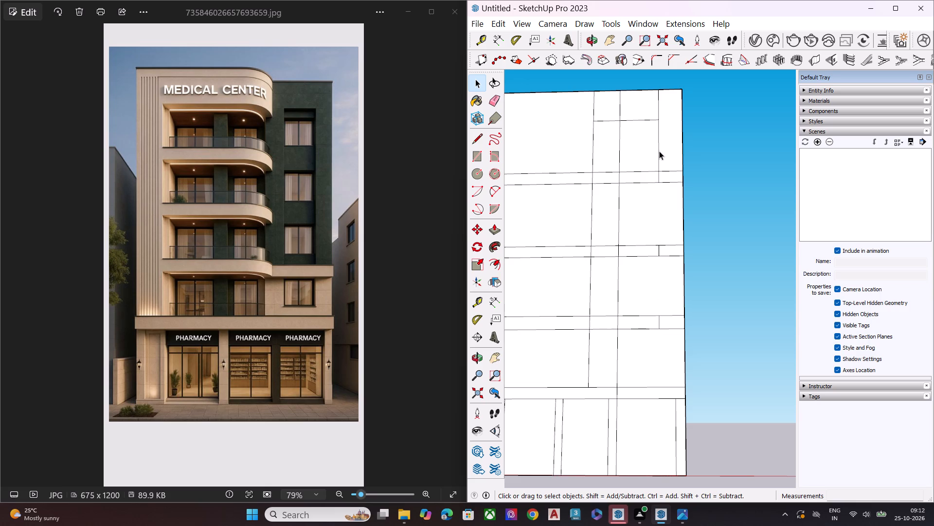
click(659, 150)
key(Delete)
click(658, 109)
key(Delete)
Draw a replacement vertical bay line about 135' 8" long, slightly nearer the outer edge, from the lowest floor band's top to the roof edge.
key(l)
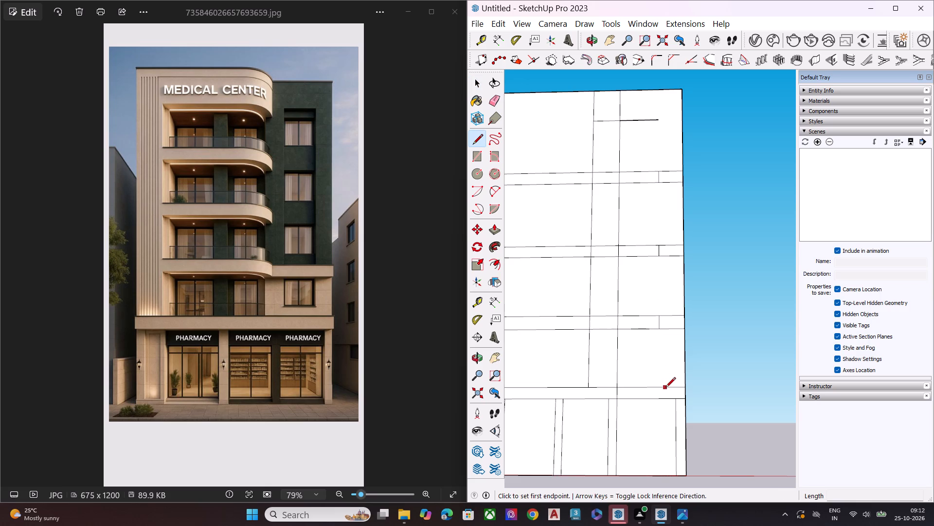
click(664, 388)
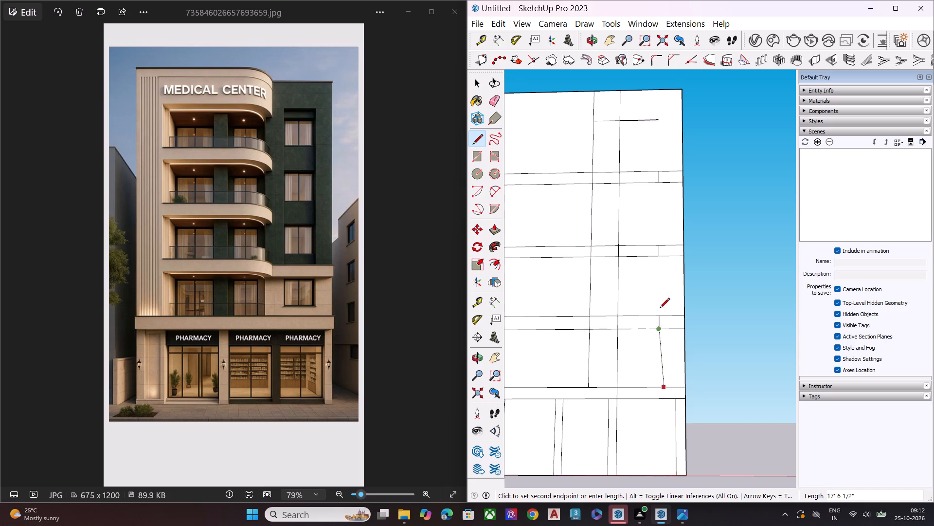
click(663, 89)
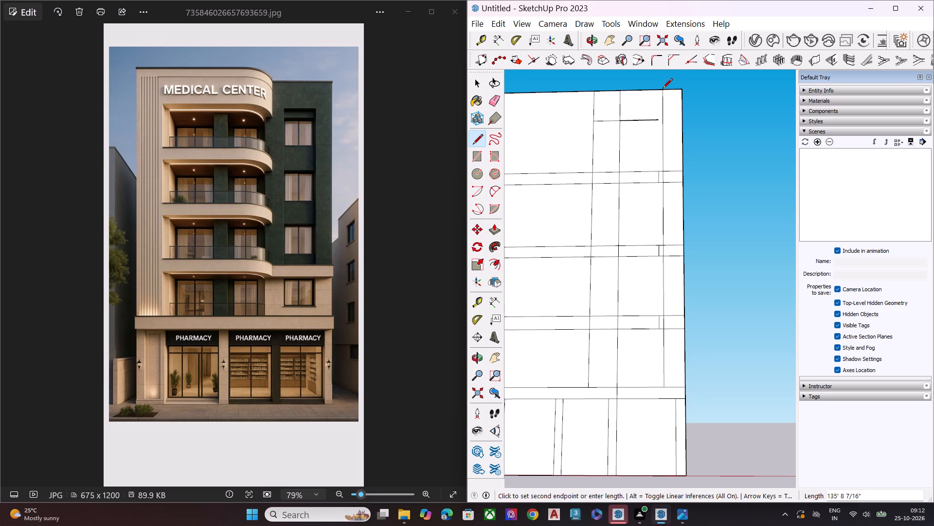
key(space)
Erase the three leftover short vertical segments of the old bay line inside the upper floor bands.
scroll(653, 202, up, 6)
key(e)
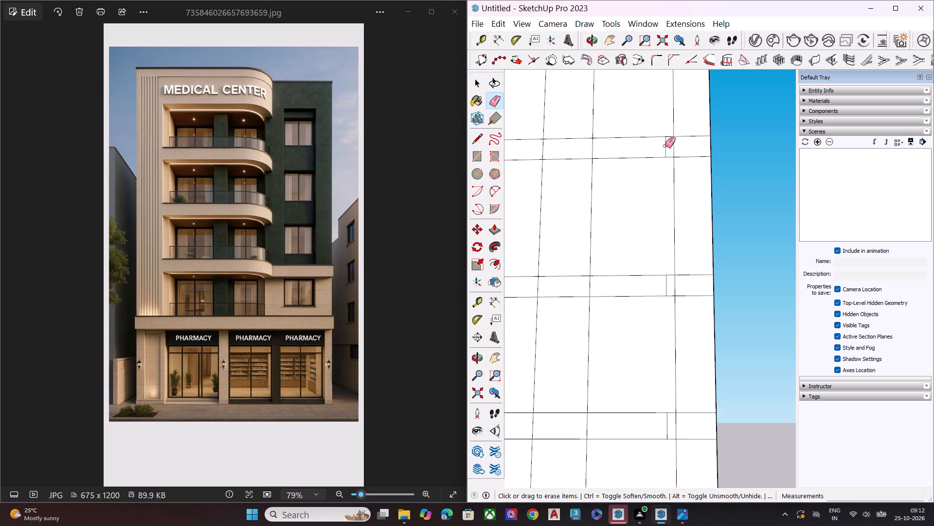
click(665, 146)
click(666, 285)
click(665, 422)
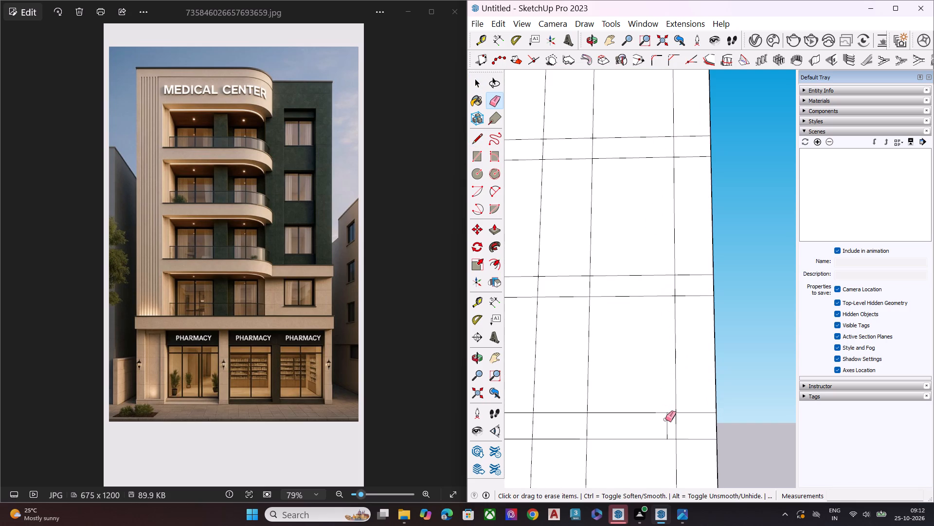
click(667, 423)
Delete the two remaining segments of the top-storey horizontal line, on both sides of the new long vertical line.
scroll(634, 326, down, 5)
scroll(634, 326, up, 3)
scroll(625, 342, down, 1)
scroll(647, 375, up, 1)
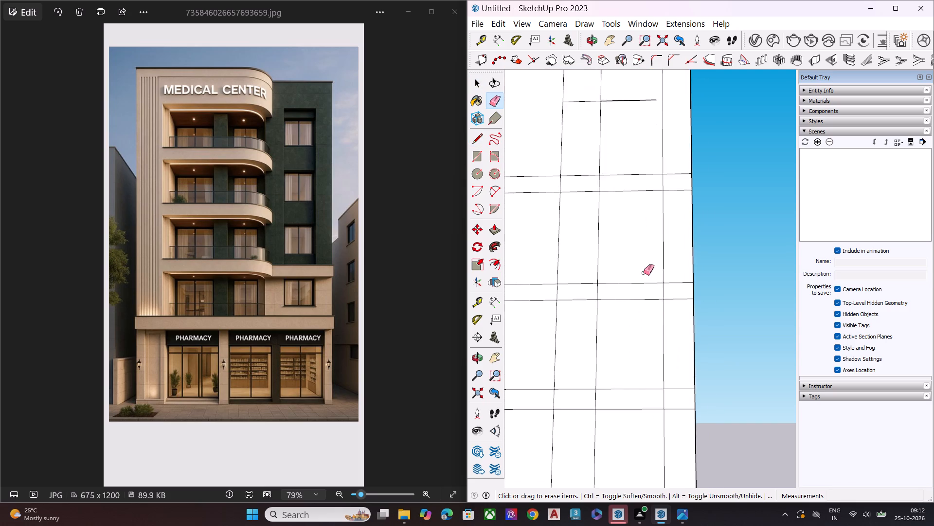
scroll(648, 267, down, 11)
scroll(649, 351, up, 5)
scroll(649, 352, down, 1)
scroll(649, 352, up, 1)
scroll(649, 352, down, 1)
scroll(649, 352, up, 1)
key(space)
click(710, 330)
scroll(629, 116, up, 2)
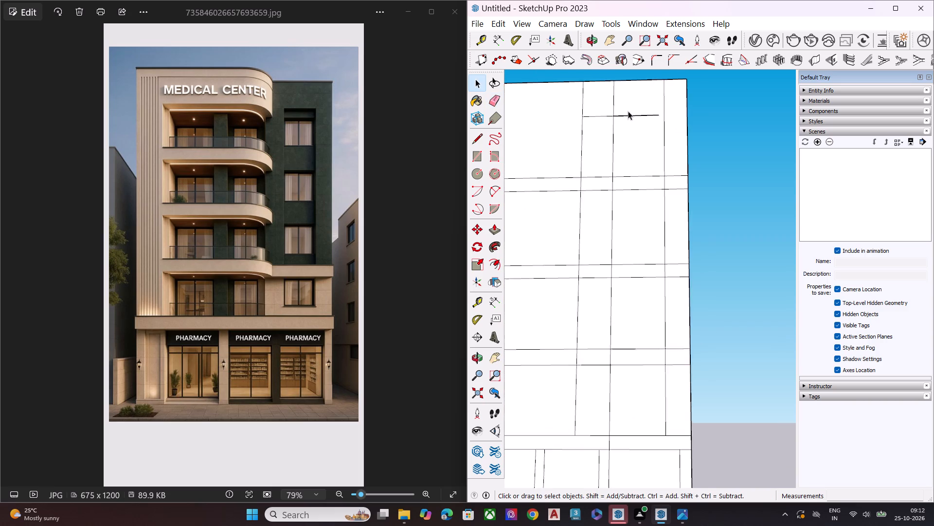
scroll(628, 111, up, 2)
click(632, 119)
click(639, 117)
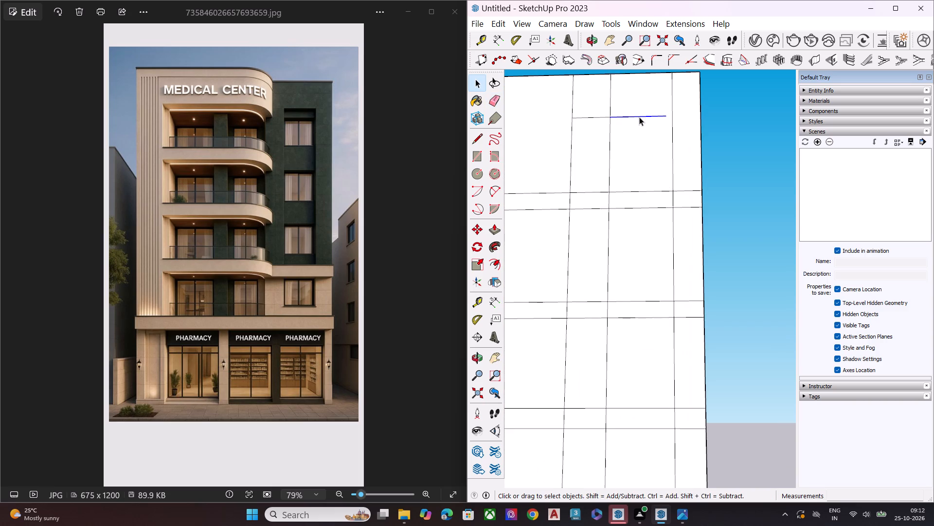
key(Delete)
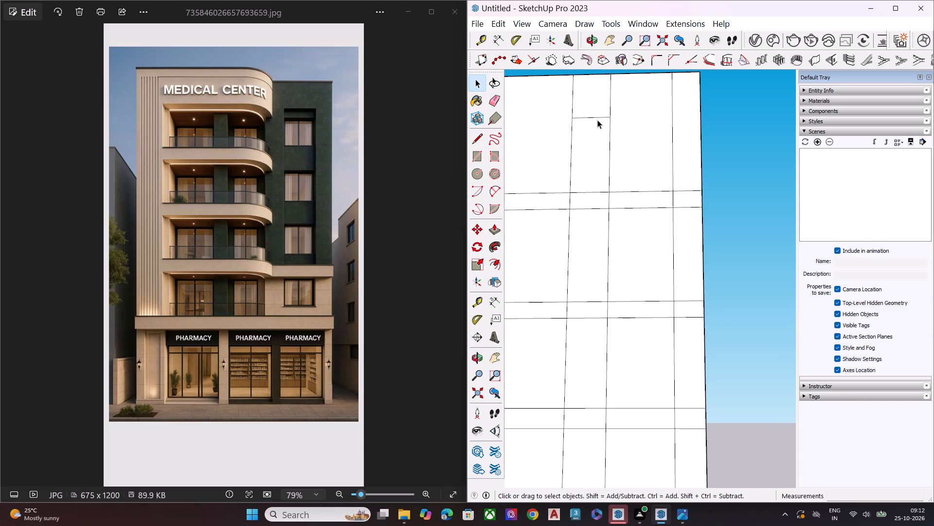
click(599, 116)
key(Delete)
Draw a horizontal line across the top storey below the roof edge, from the inner vertical bay line to the outermost one.
scroll(598, 158, down, 7)
middle_drag(664, 193, 668, 256)
scroll(649, 181, up, 3)
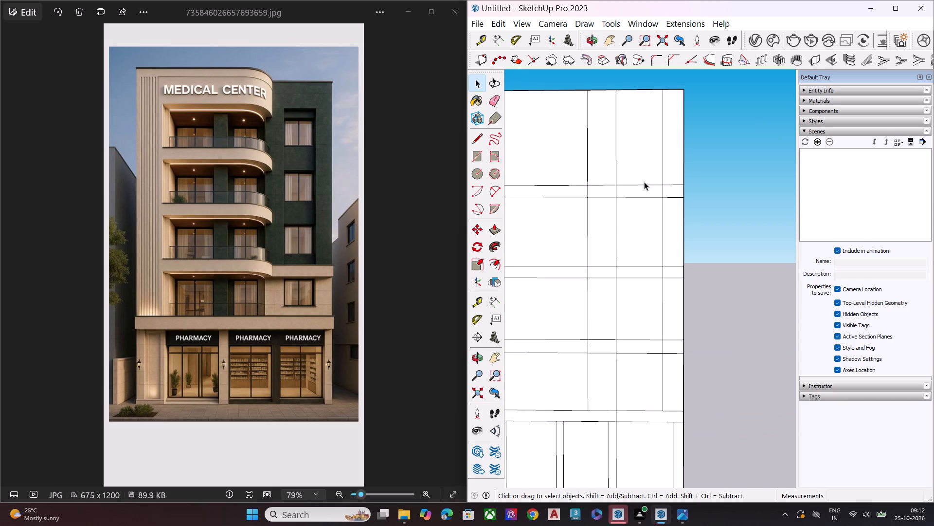
key(l)
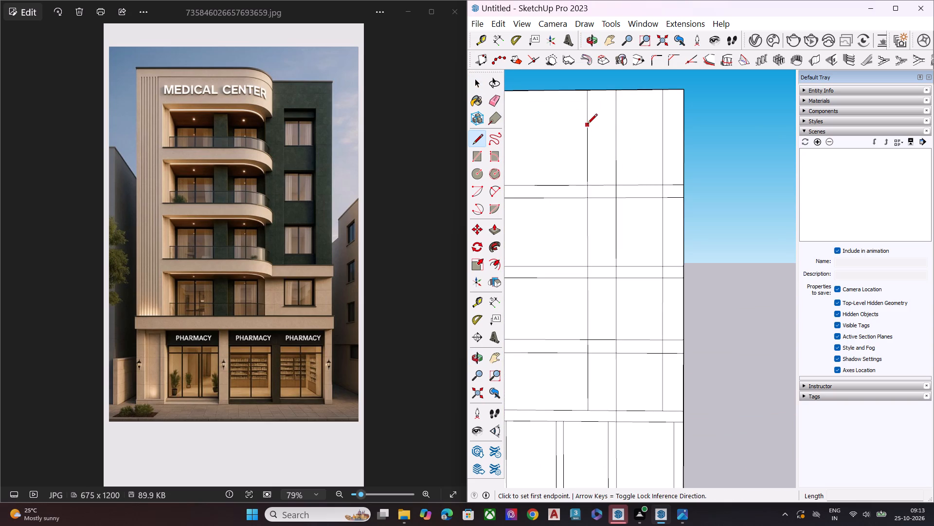
click(588, 119)
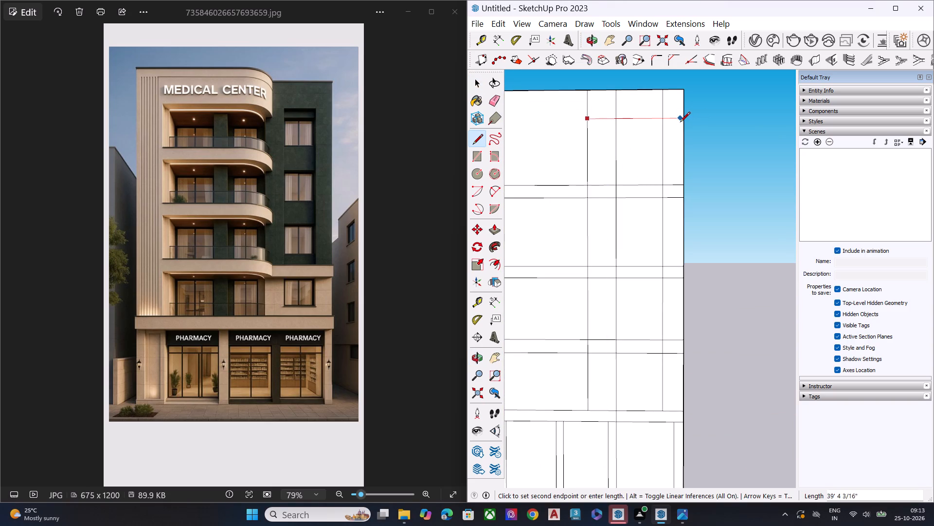
click(662, 123)
key(space)
Draw a window rectangle about 19' 8" wide by 16' 1" high at the top of the first upper storey, between the two outer bay lines.
middle_drag(636, 160, 636, 150)
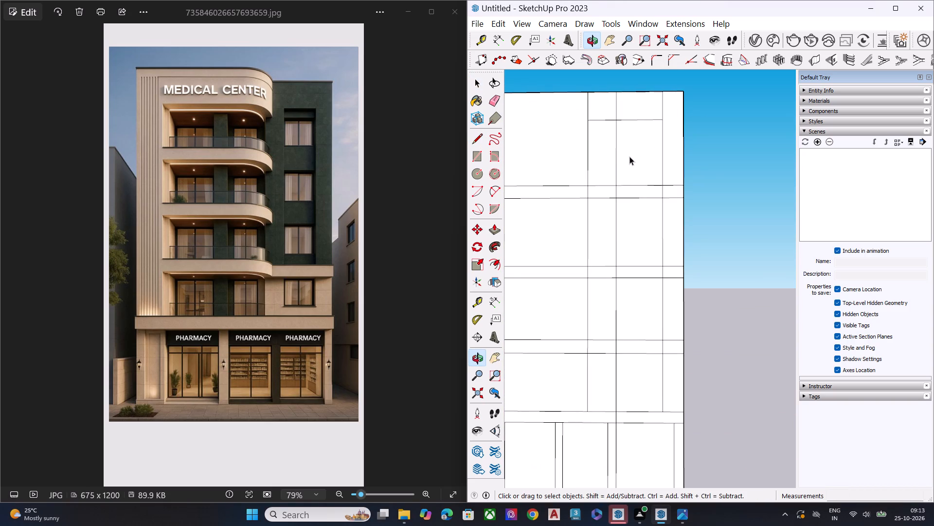
scroll(625, 198, down, 1)
middle_drag(625, 213, 627, 161)
key(r)
scroll(622, 162, up, 1)
scroll(622, 162, down, 1)
scroll(622, 162, up, 1)
scroll(622, 162, down, 4)
scroll(624, 278, up, 6)
scroll(625, 316, down, 2)
scroll(625, 317, up, 1)
scroll(625, 319, down, 3)
scroll(625, 319, up, 1)
scroll(612, 263, up, 3)
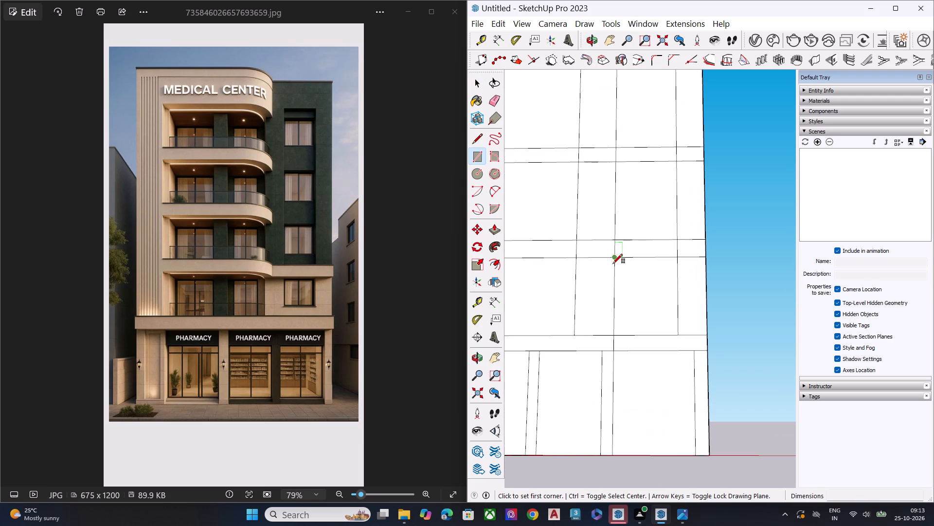
click(616, 258)
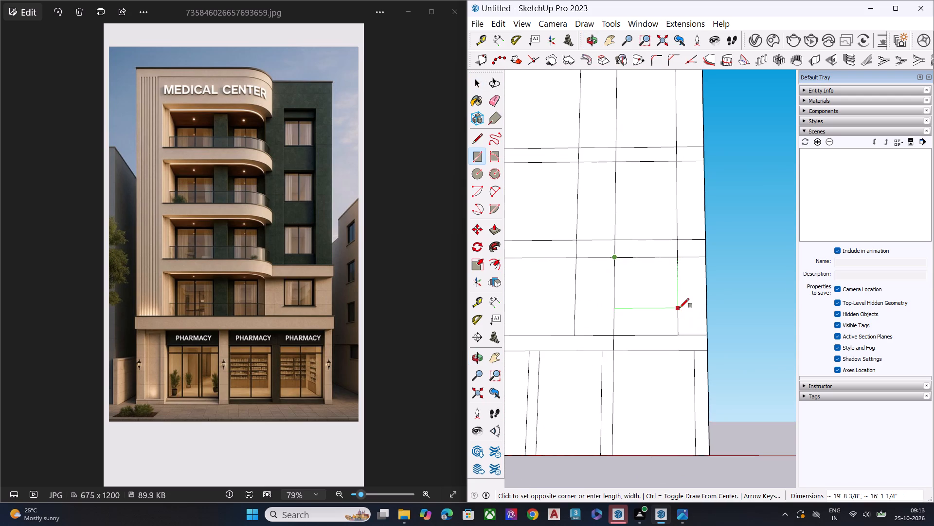
click(678, 308)
key(space)
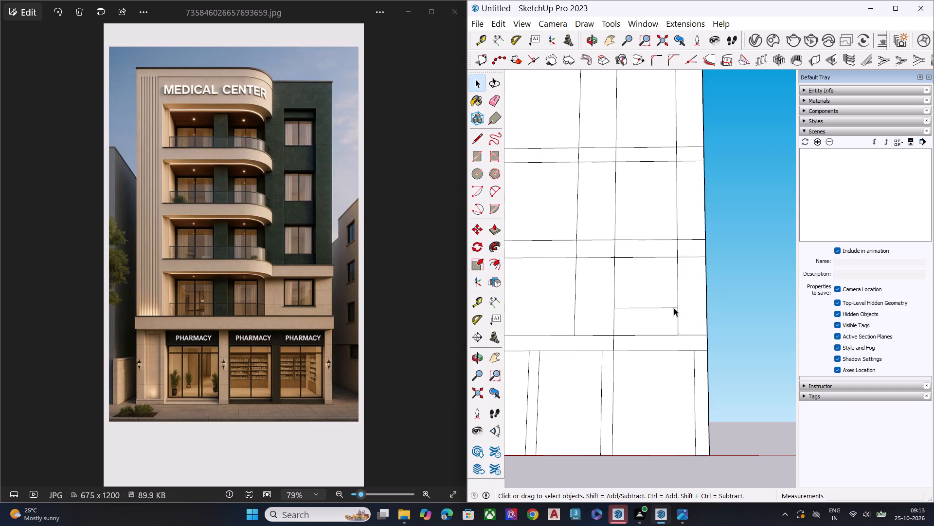
Copy the window rectangle about 31' 11" up, aligned under the floor band of the second upper storey.
double_click(639, 280)
key(m)
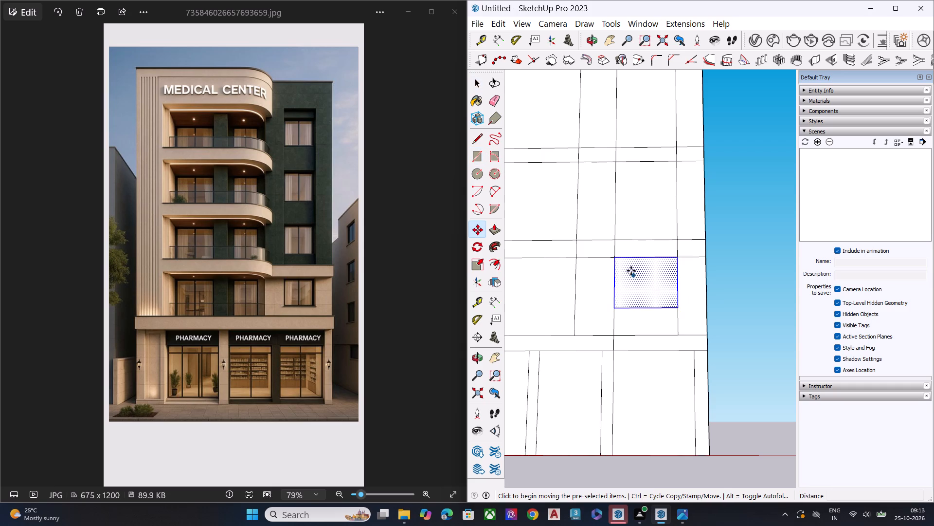
click(614, 259)
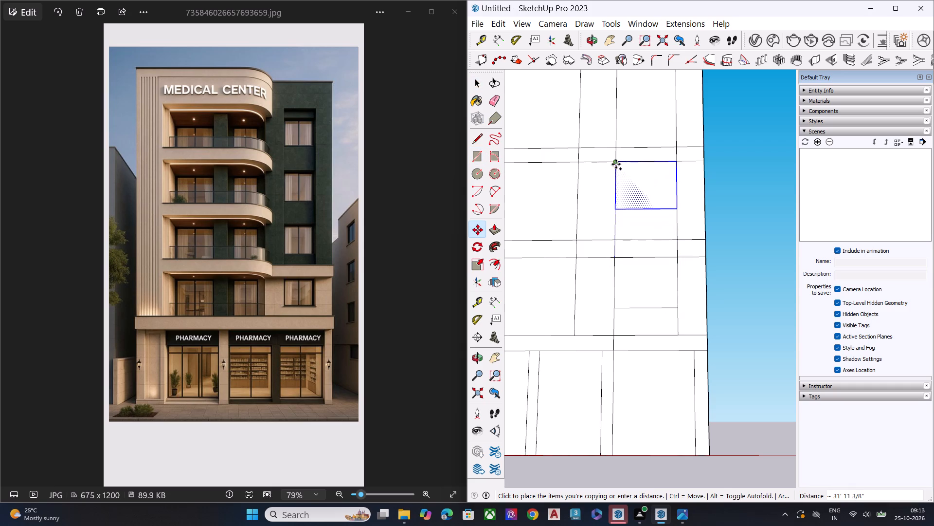
click(616, 162)
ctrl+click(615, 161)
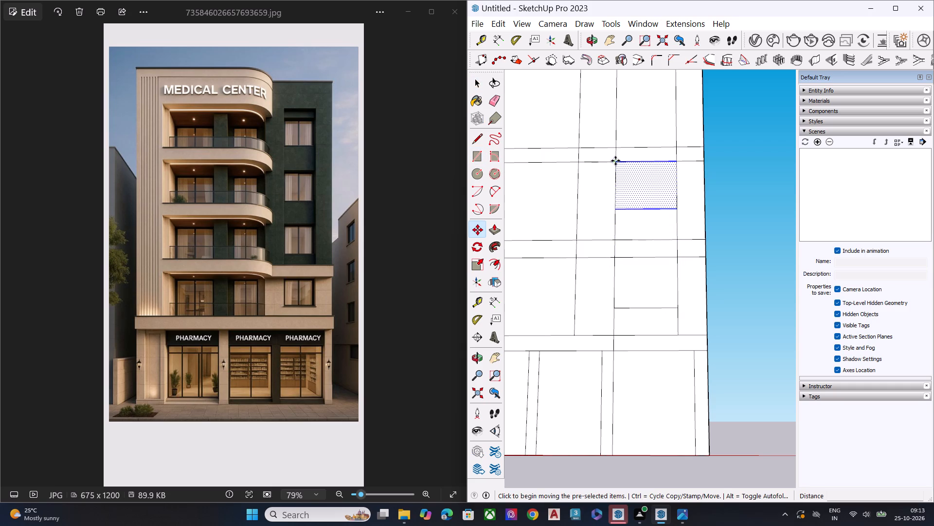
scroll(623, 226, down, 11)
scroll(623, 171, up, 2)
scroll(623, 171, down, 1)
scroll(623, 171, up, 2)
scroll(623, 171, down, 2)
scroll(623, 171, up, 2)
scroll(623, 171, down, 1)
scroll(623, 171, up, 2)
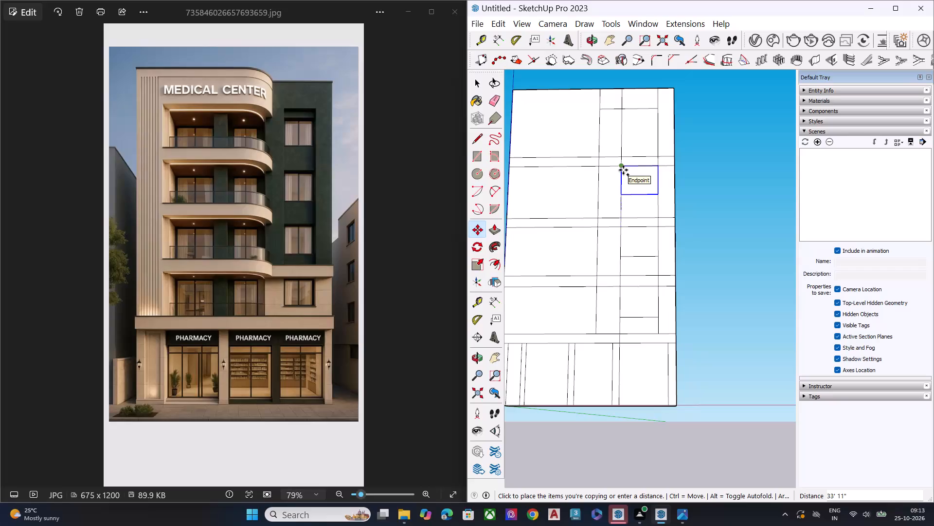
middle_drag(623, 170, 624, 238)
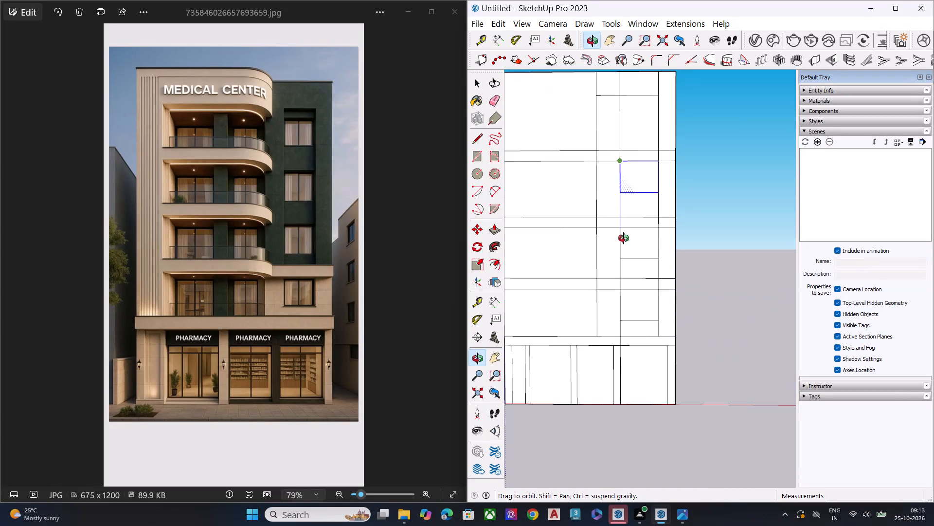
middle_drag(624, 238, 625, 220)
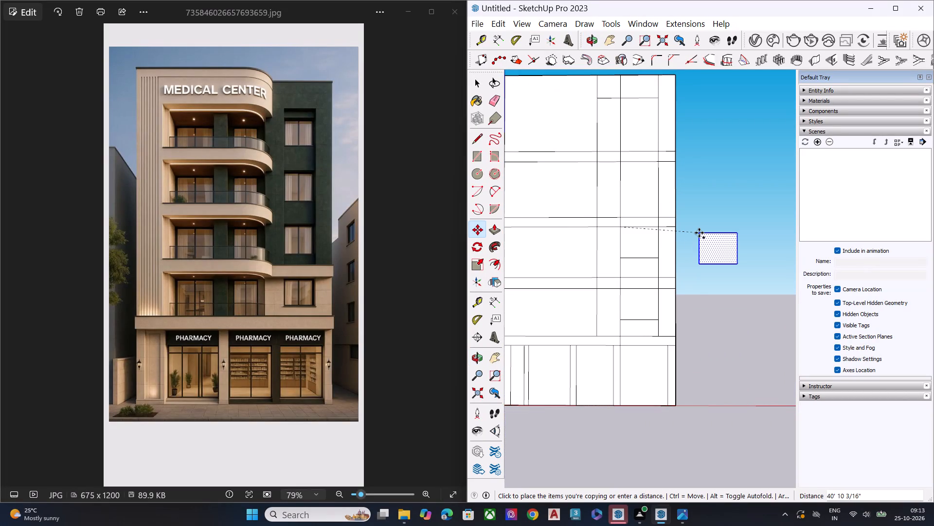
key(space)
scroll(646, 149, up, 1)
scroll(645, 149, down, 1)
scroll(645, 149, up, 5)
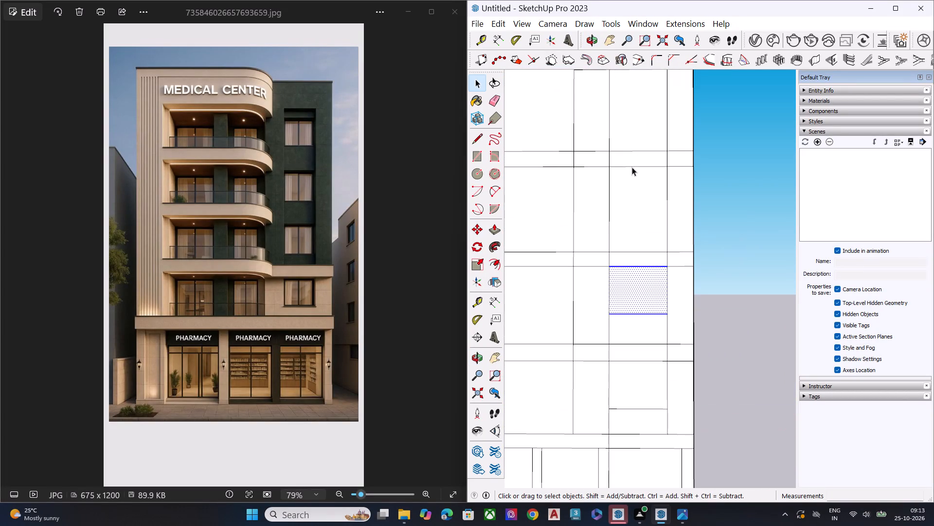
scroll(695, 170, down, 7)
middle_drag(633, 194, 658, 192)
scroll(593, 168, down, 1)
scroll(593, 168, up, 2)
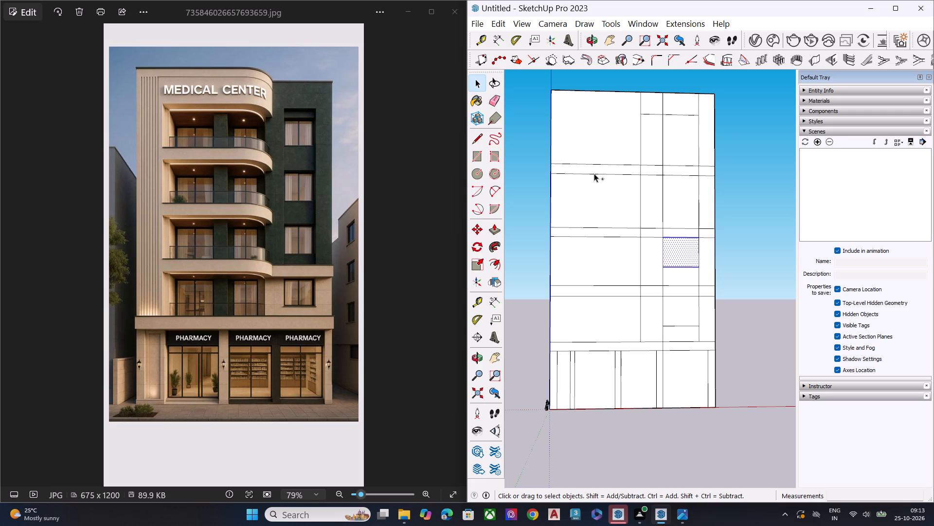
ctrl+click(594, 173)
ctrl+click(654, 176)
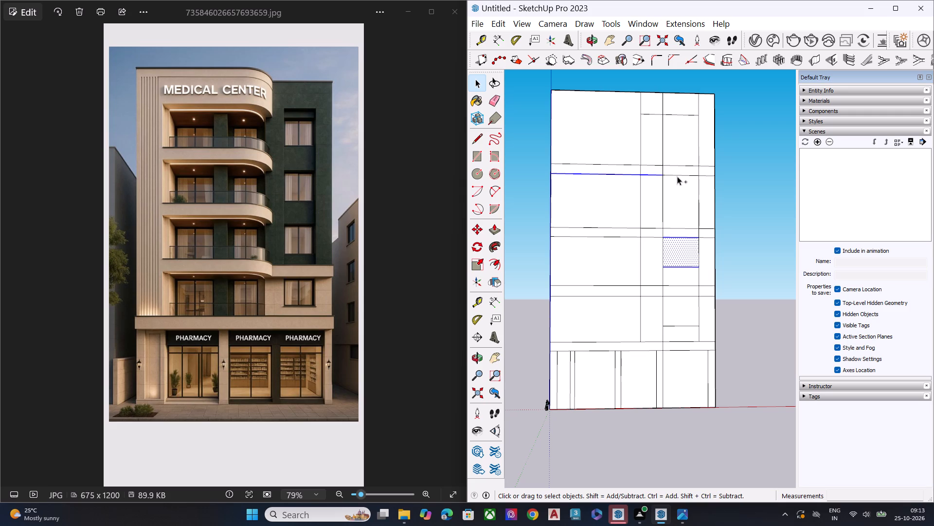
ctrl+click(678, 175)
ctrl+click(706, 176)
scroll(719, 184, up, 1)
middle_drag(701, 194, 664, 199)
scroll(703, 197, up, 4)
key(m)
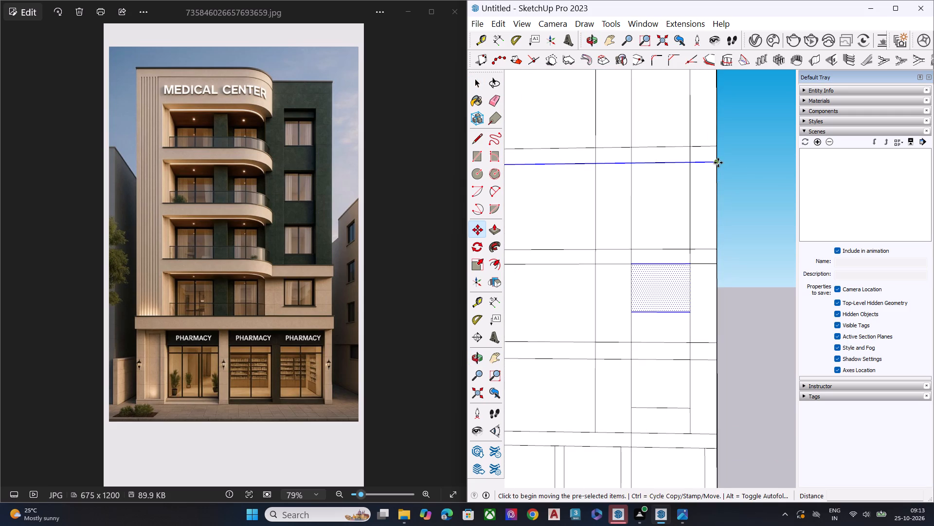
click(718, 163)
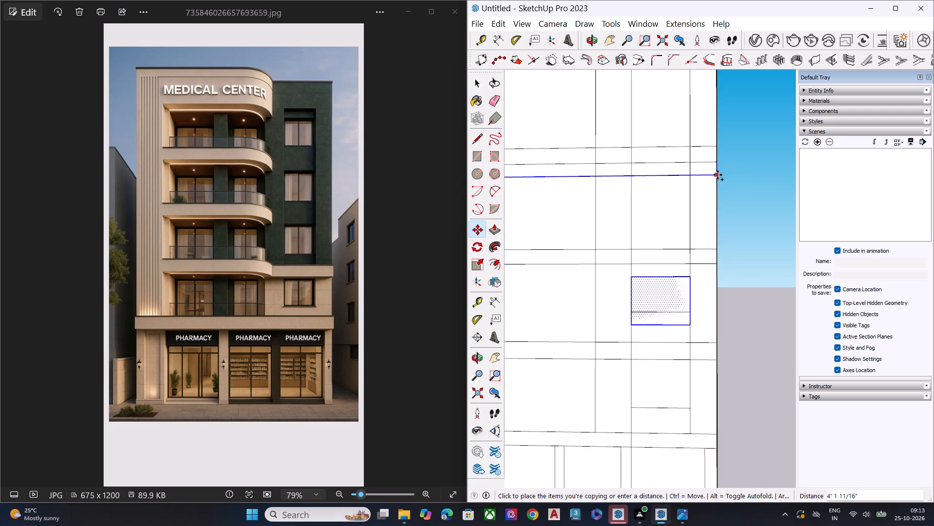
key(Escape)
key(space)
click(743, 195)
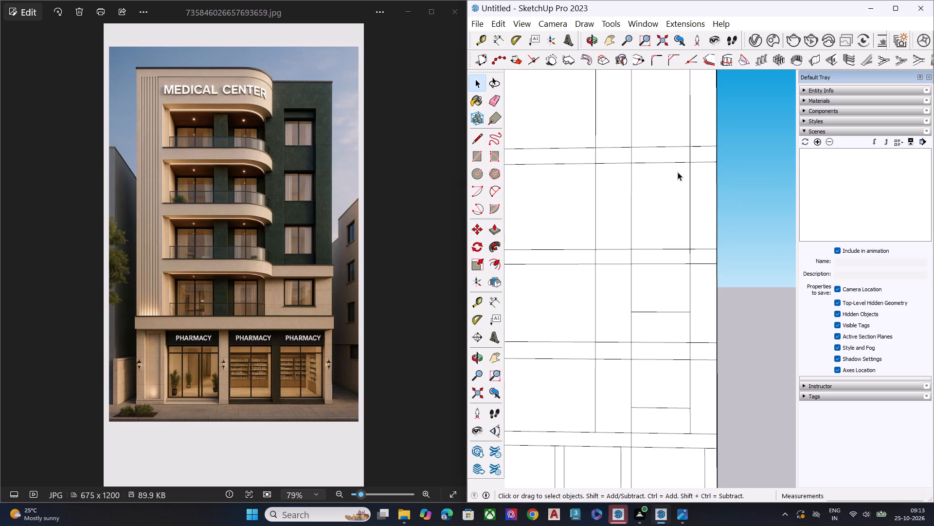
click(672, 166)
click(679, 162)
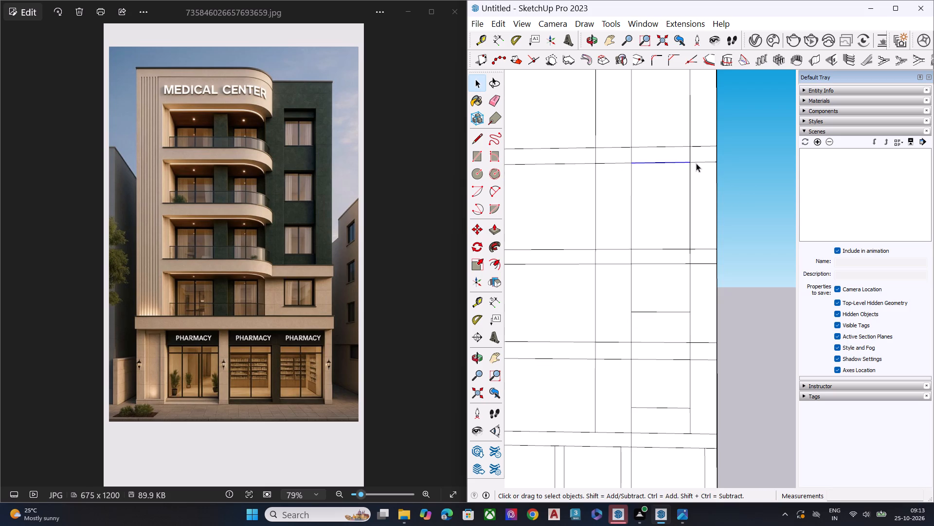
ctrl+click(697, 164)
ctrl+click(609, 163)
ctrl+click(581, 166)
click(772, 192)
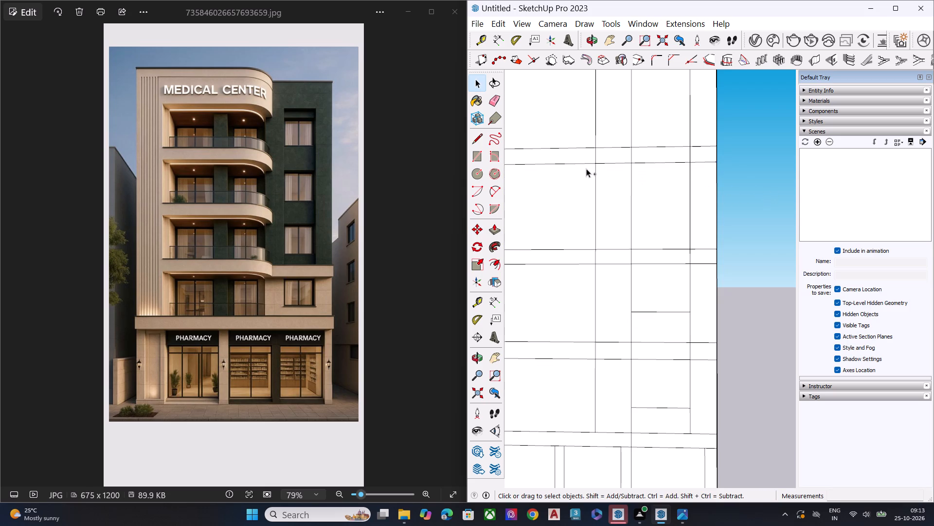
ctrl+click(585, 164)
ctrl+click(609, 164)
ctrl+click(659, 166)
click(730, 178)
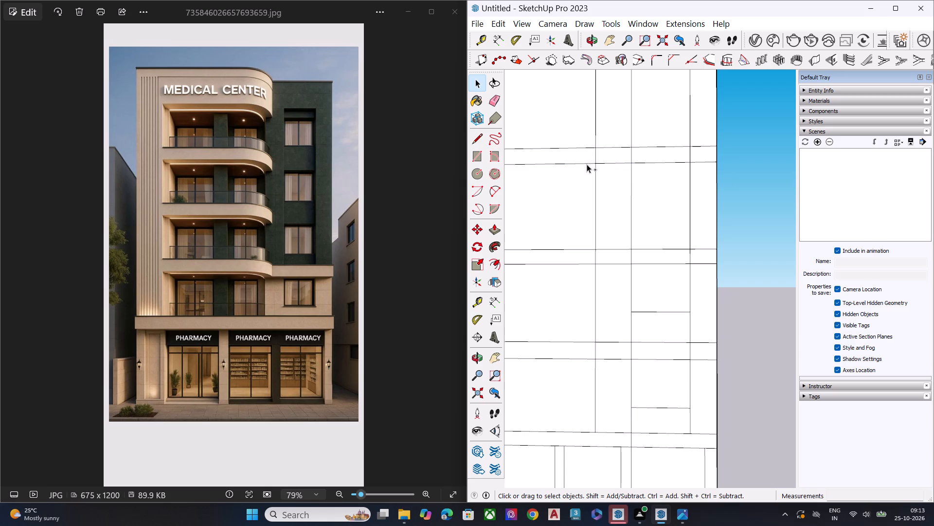
Copy all segments of the uppermost floor band's lower line about 3' 1" down across the facade.
ctrl+click(589, 163)
ctrl+click(606, 164)
ctrl+click(647, 164)
ctrl+click(699, 163)
key(m)
click(714, 163)
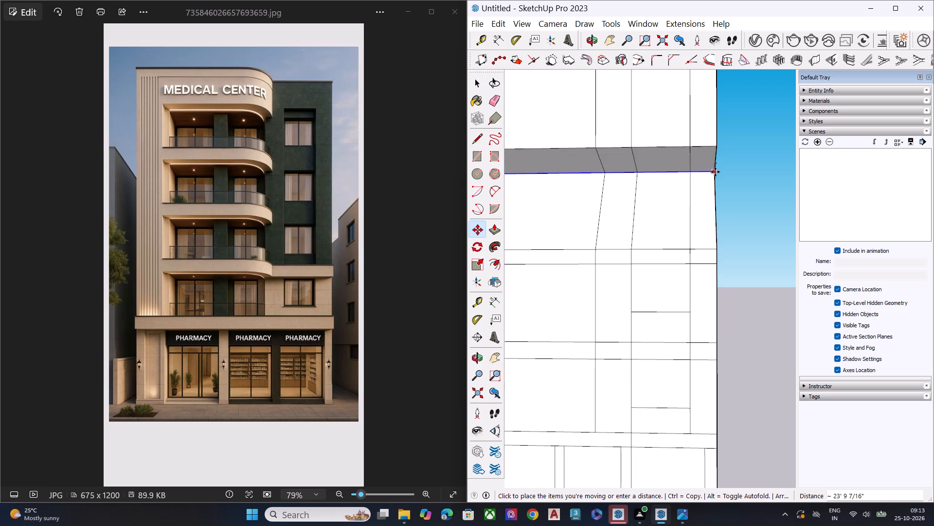
middle_drag(716, 178, 724, 162)
scroll(716, 178, up, 1)
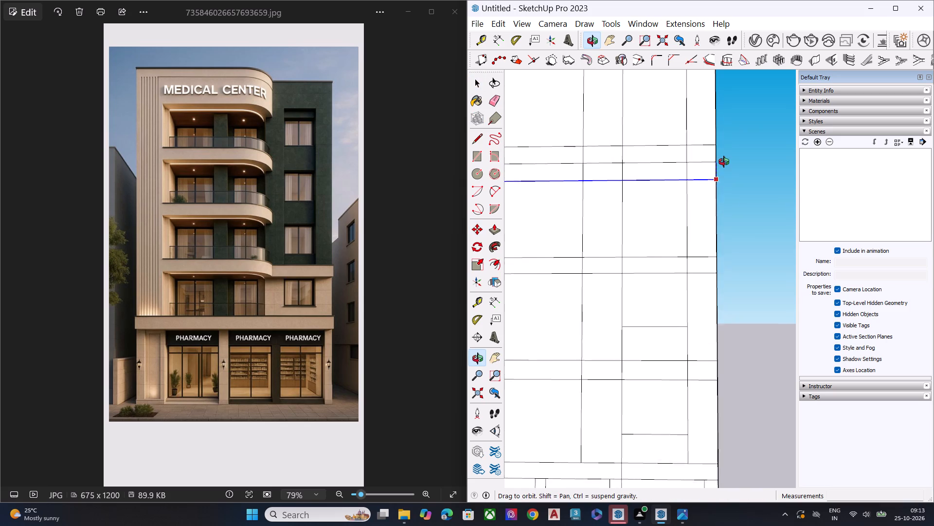
middle_drag(724, 162, 725, 160)
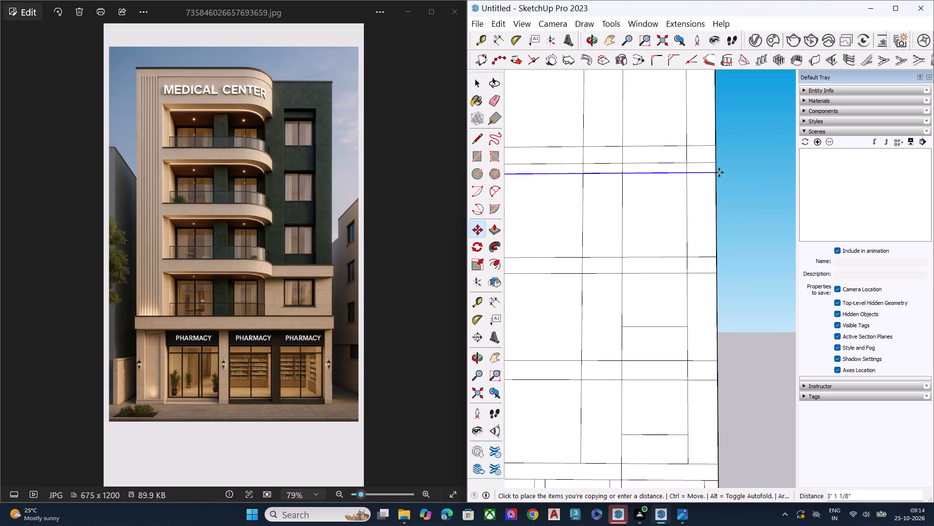
click(719, 172)
key(space)
Erase the original lower line segments inside the widened uppermost floor band.
click(666, 160)
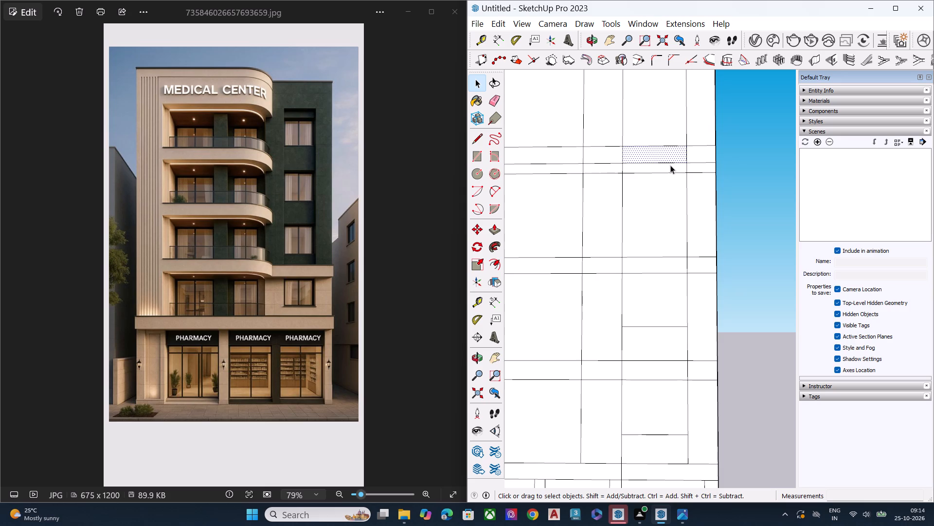
key(e)
click(698, 162)
click(669, 163)
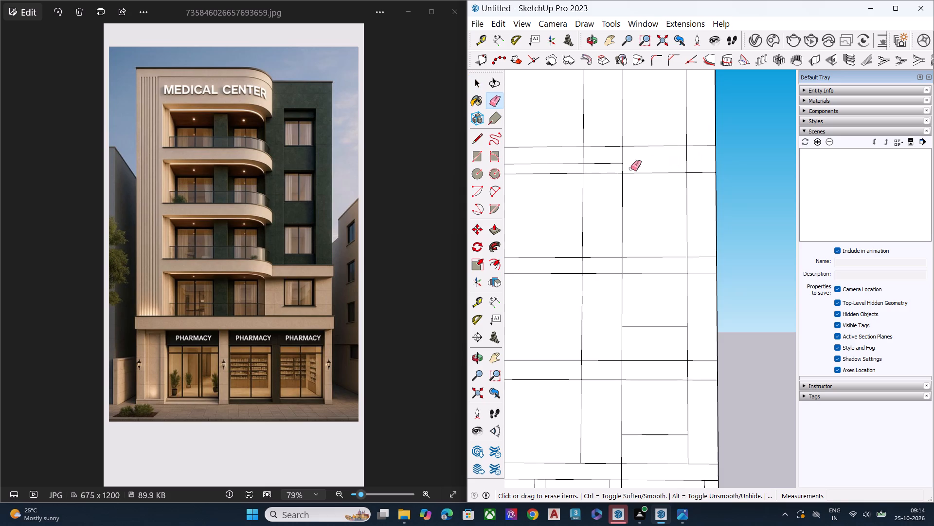
click(606, 165)
click(567, 164)
key(space)
click(753, 196)
Copy the second upper storey's window rectangle about 30' 10" up, aligned under the uppermost floor band.
scroll(642, 205, down, 5)
scroll(633, 205, up, 1)
scroll(633, 205, down, 3)
middle_drag(651, 233, 658, 260)
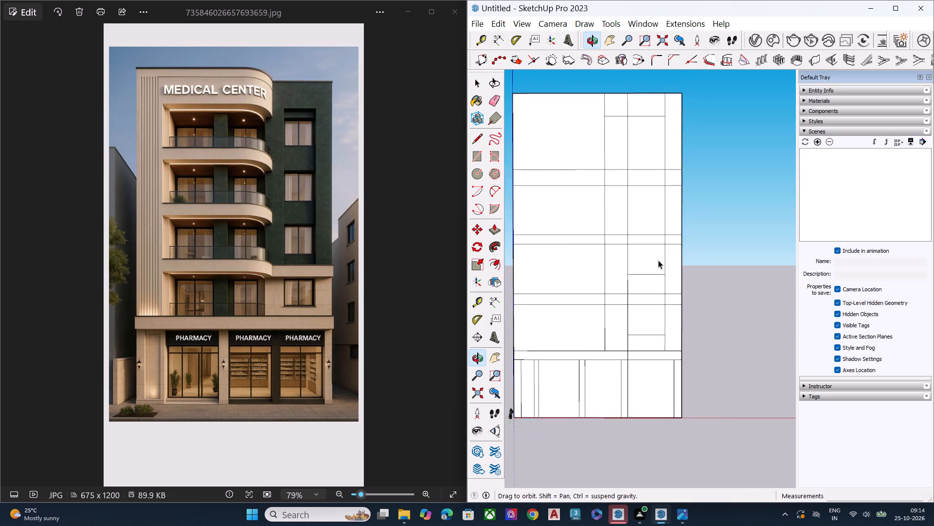
scroll(658, 260, down, 1)
scroll(658, 260, up, 4)
double_click(643, 255)
key(m)
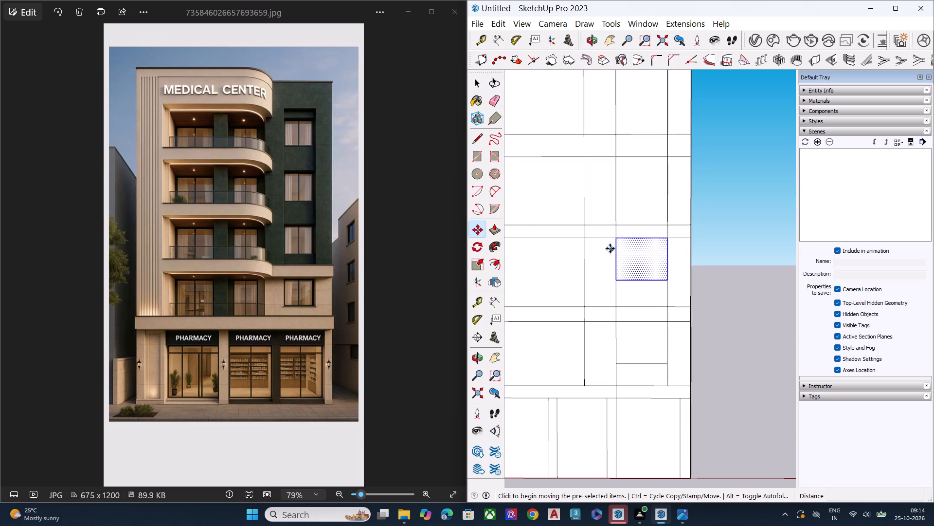
click(615, 241)
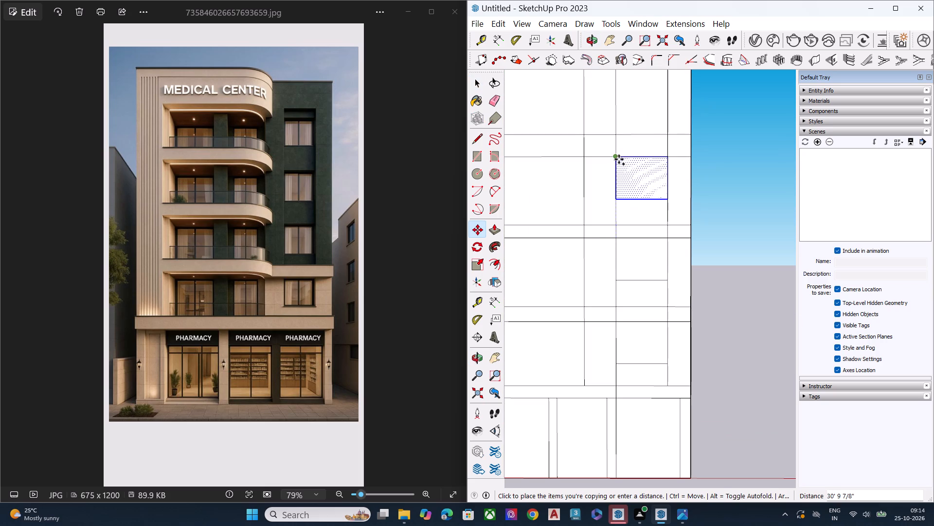
click(619, 159)
key(space)
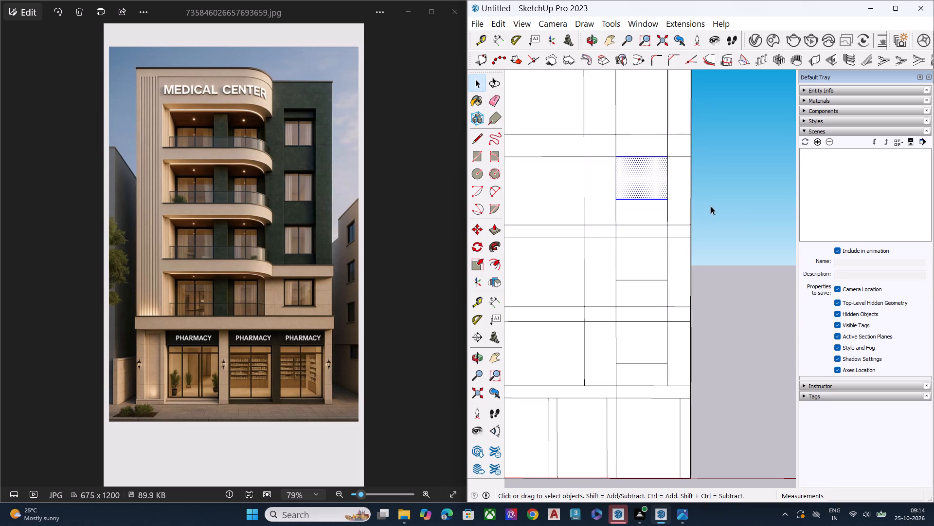
click(734, 216)
Move all segments of the uppermost floor band's upper line down about 2' across the facade.
scroll(670, 225, down, 1)
scroll(670, 225, up, 1)
scroll(670, 225, down, 8)
middle_drag(615, 190, 617, 203)
scroll(617, 203, up, 1)
scroll(617, 203, down, 1)
scroll(614, 195, up, 1)
scroll(621, 187, down, 1)
scroll(622, 187, up, 4)
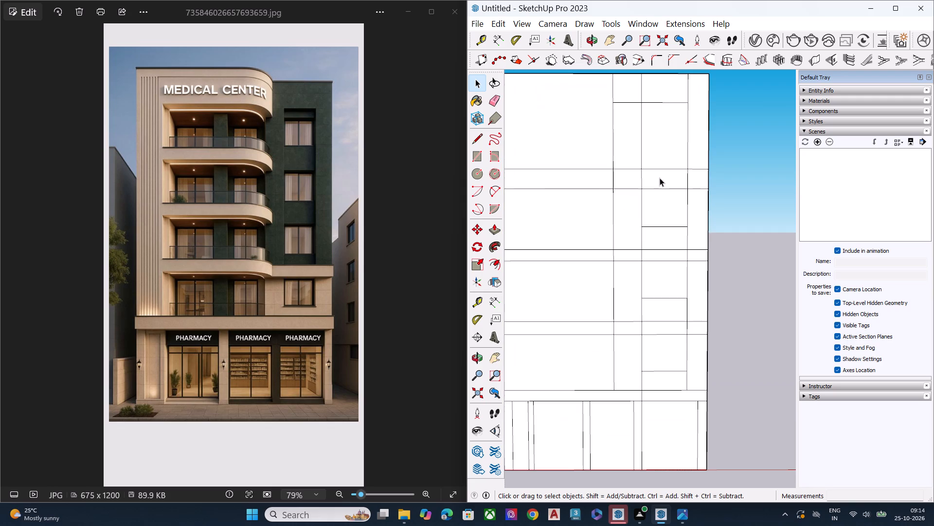
click(625, 169)
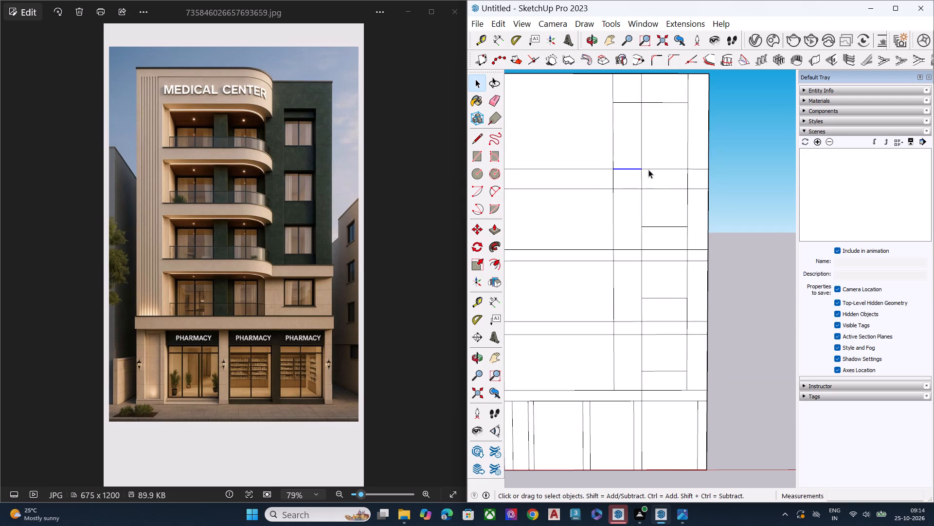
ctrl+click(649, 169)
ctrl+click(696, 169)
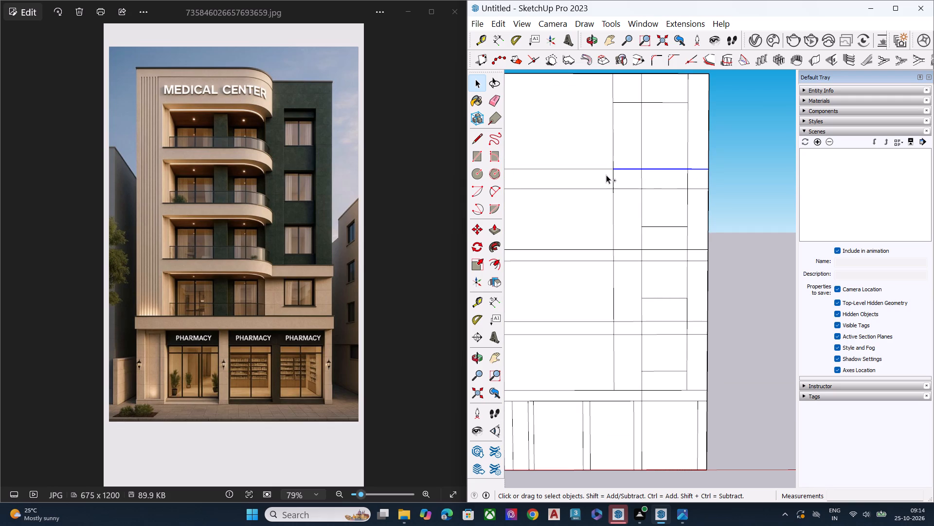
ctrl+click(600, 169)
key(m)
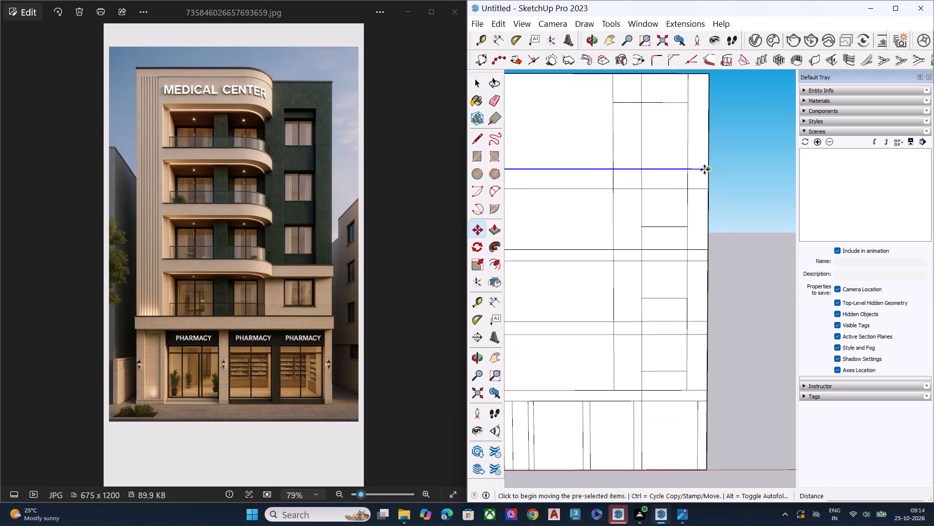
click(705, 169)
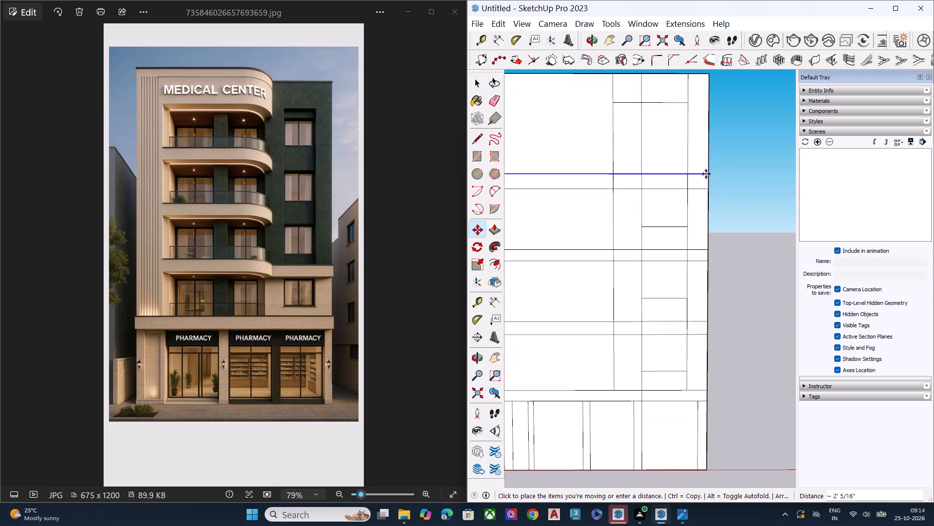
click(706, 174)
key(space)
click(753, 218)
Erase the three vertical bay line segments crossing the uppermost floor band.
scroll(728, 222, up, 1)
scroll(728, 223, down, 1)
scroll(728, 224, up, 6)
scroll(726, 229, down, 6)
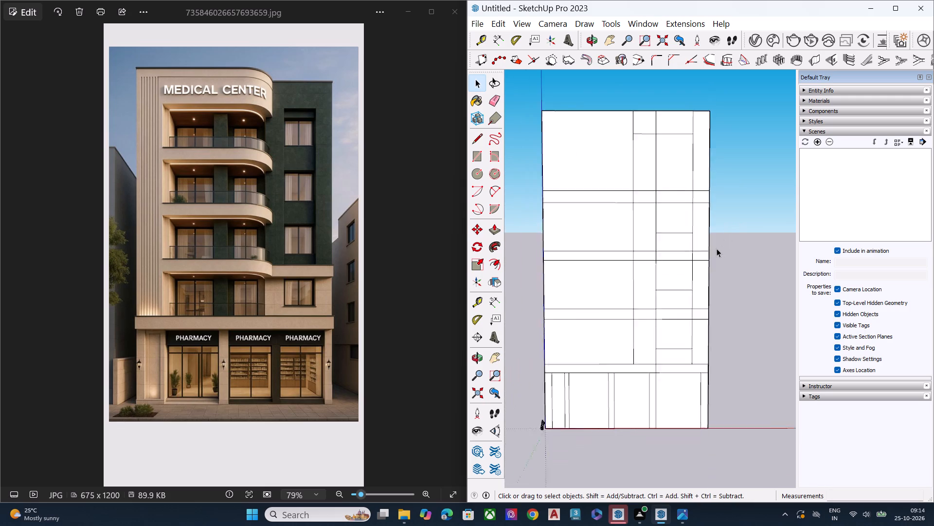
scroll(717, 248, down, 2)
key(e)
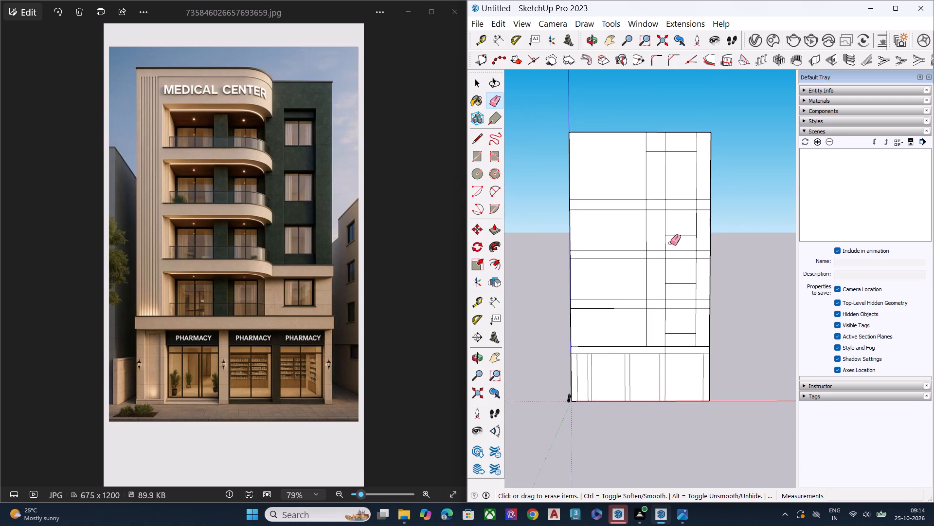
scroll(642, 204, up, 3)
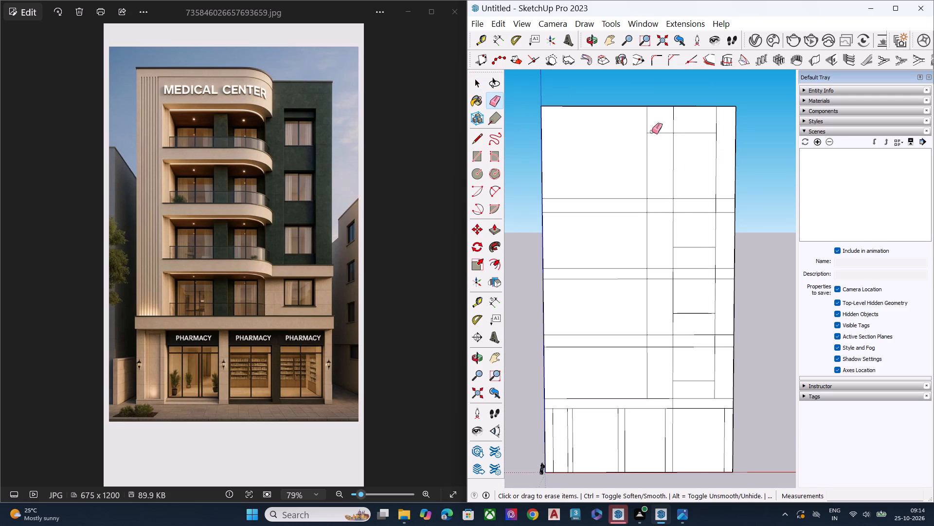
middle_drag(680, 240, 677, 213)
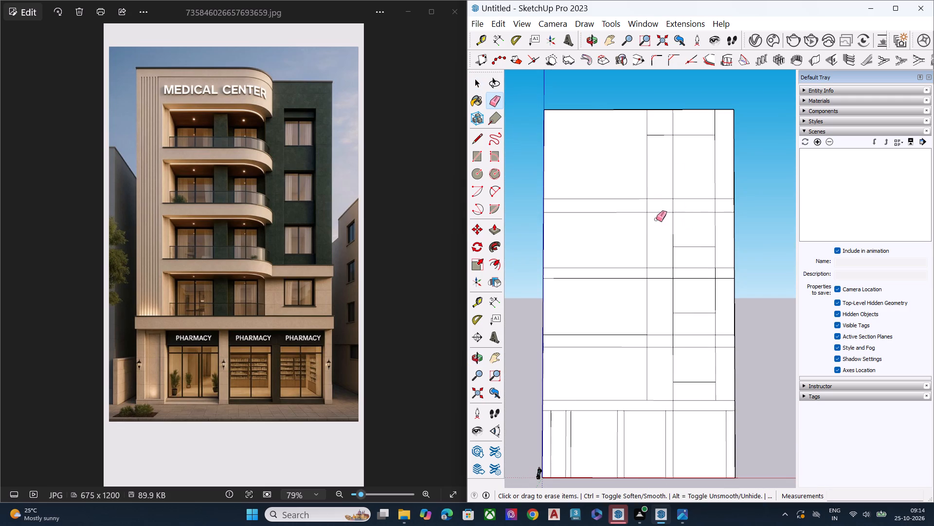
scroll(630, 209, up, 1)
scroll(630, 209, down, 1)
scroll(630, 209, up, 2)
click(652, 204)
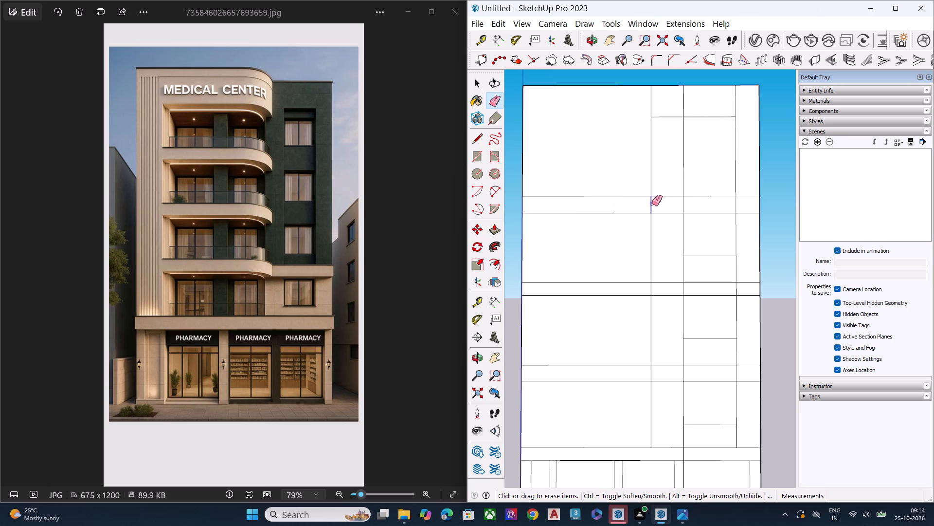
click(683, 205)
click(738, 204)
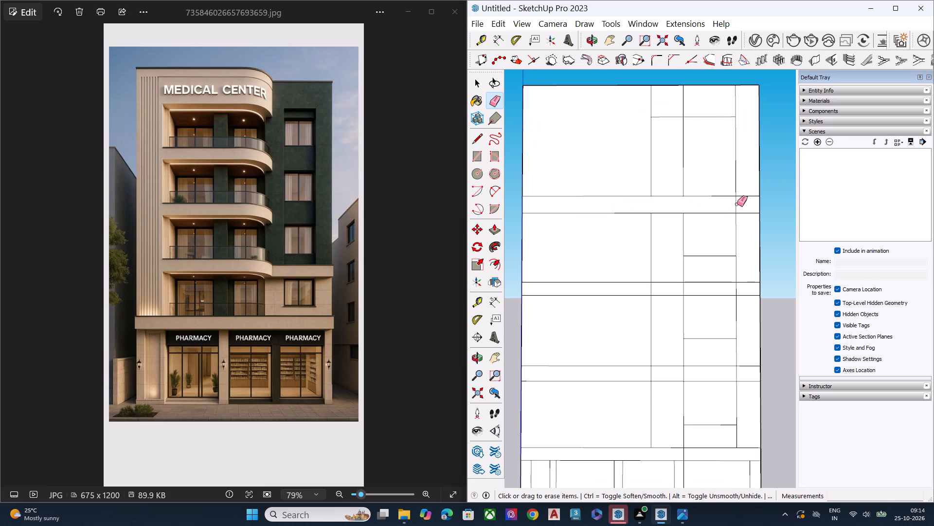
click(736, 205)
key(space)
Scale the uppermost floor band vertically from its upper edge to make it slightly narrower.
double_click(694, 206)
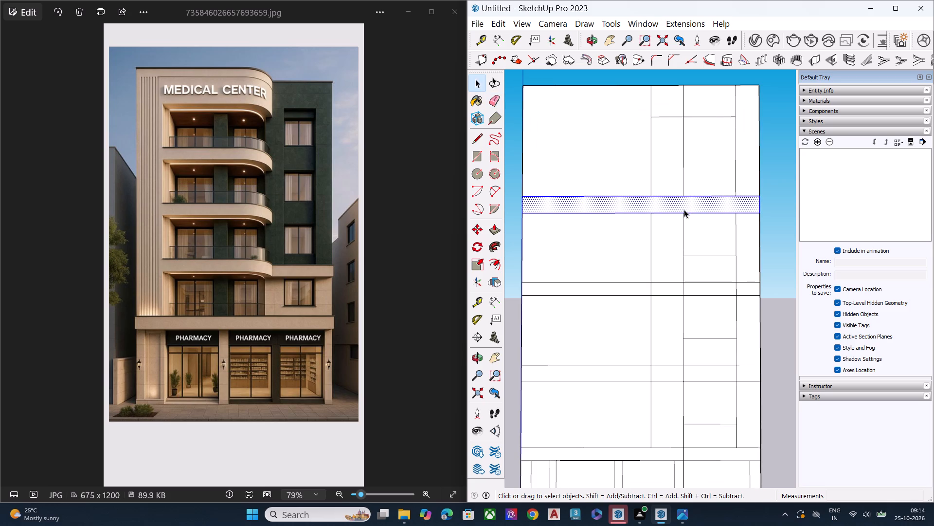
key(s)
click(640, 194)
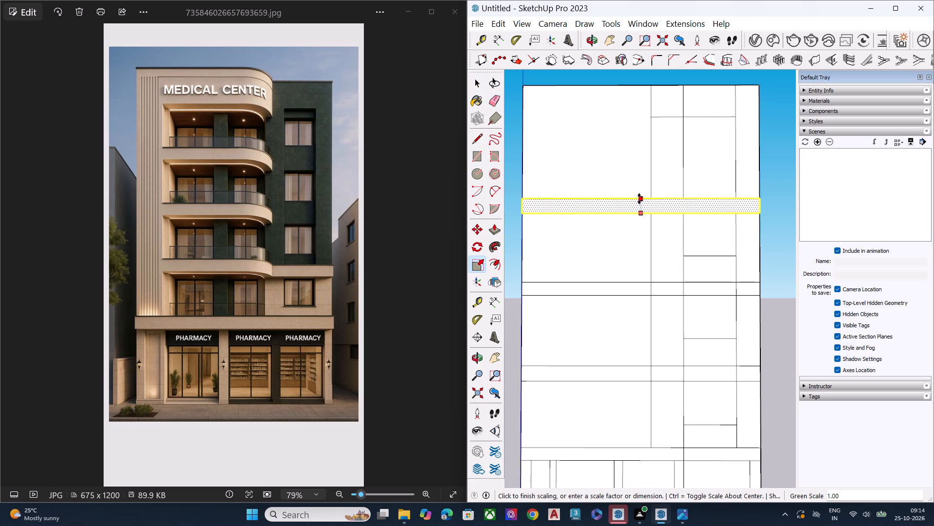
click(639, 199)
key(space)
click(778, 224)
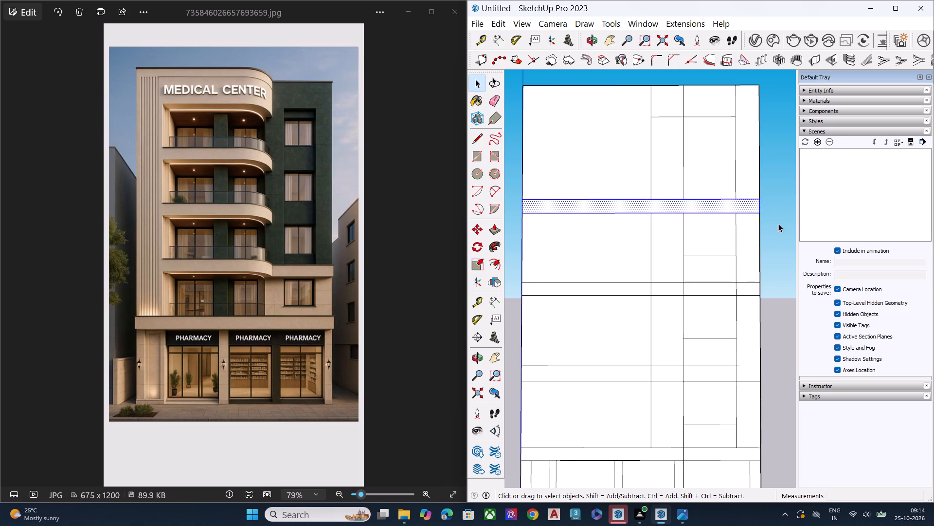
Draw two vertical lines about 5' 3" high across the uppermost floor band, rejoining the two inner bay lines.
scroll(597, 203, up, 1)
scroll(589, 204, down, 1)
scroll(588, 204, up, 1)
scroll(585, 205, down, 1)
scroll(580, 207, up, 1)
scroll(580, 207, down, 3)
middle_drag(668, 219, 662, 256)
scroll(666, 257, up, 1)
scroll(667, 257, down, 1)
scroll(668, 257, up, 7)
scroll(681, 259, down, 3)
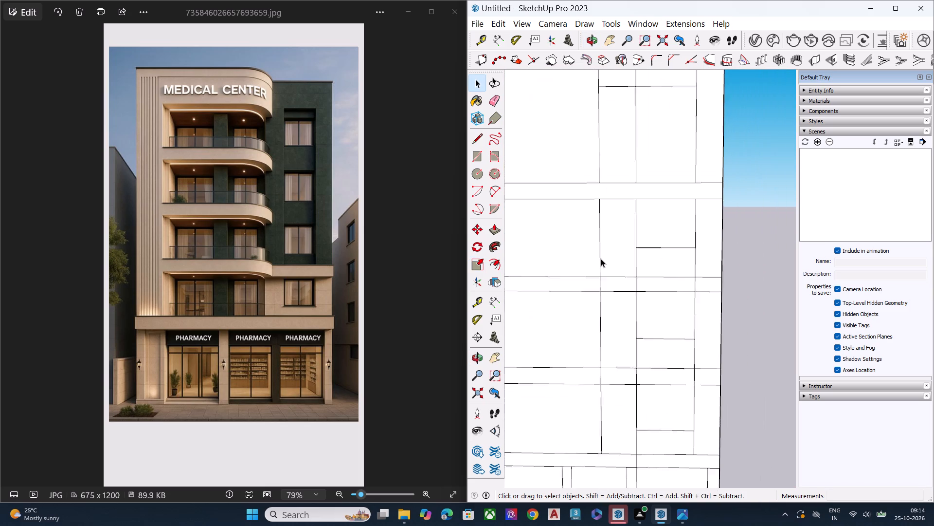
scroll(601, 259, down, 5)
scroll(595, 204, up, 5)
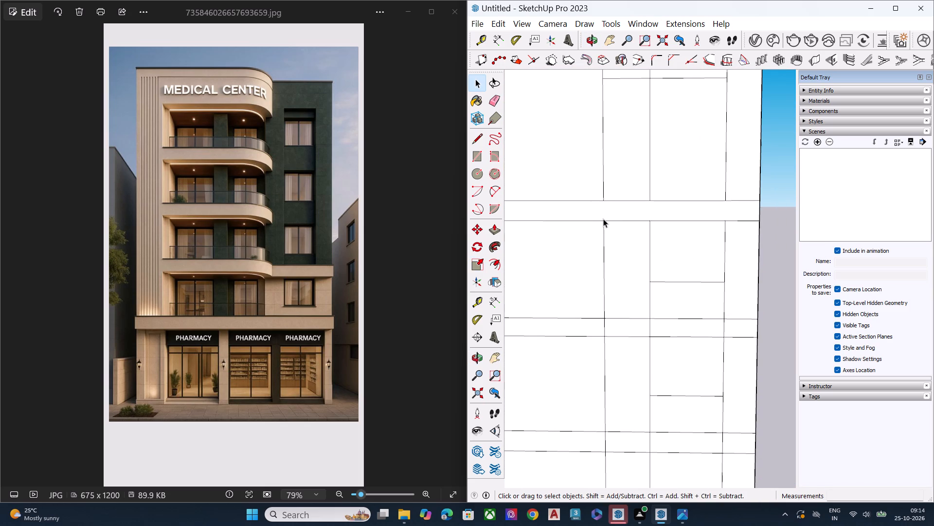
key(l)
click(601, 222)
click(605, 203)
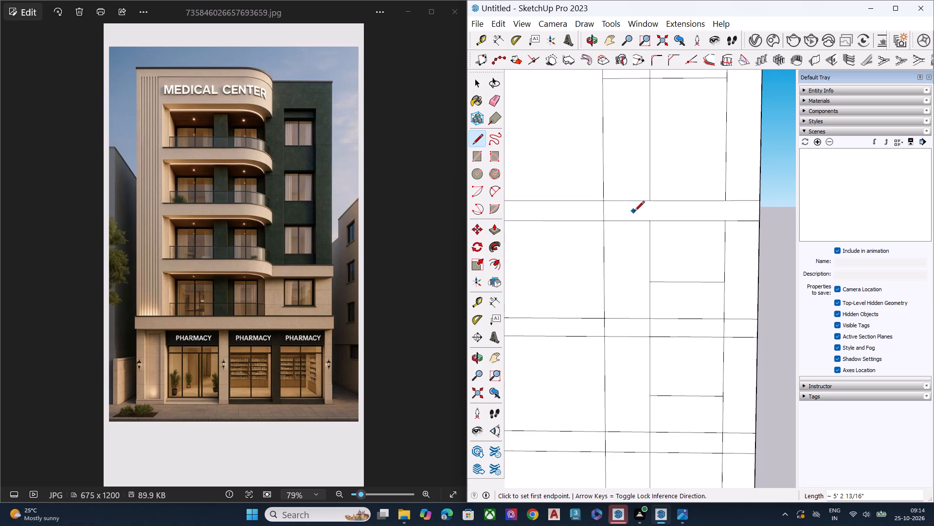
click(649, 221)
click(648, 197)
key(space)
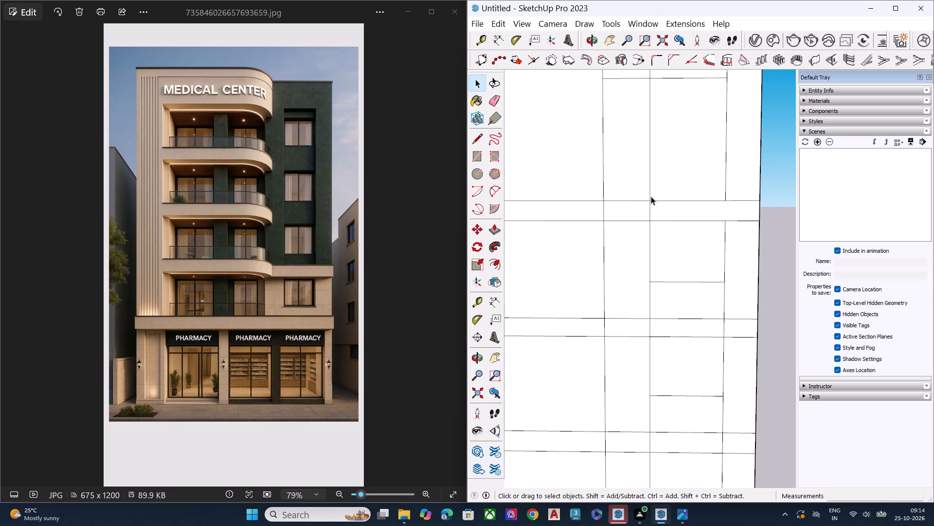
Erase all bay lines and the horizontal line segments on the facade above the uppermost floor band.
scroll(651, 197, down, 2)
scroll(651, 198, up, 1)
scroll(651, 199, down, 13)
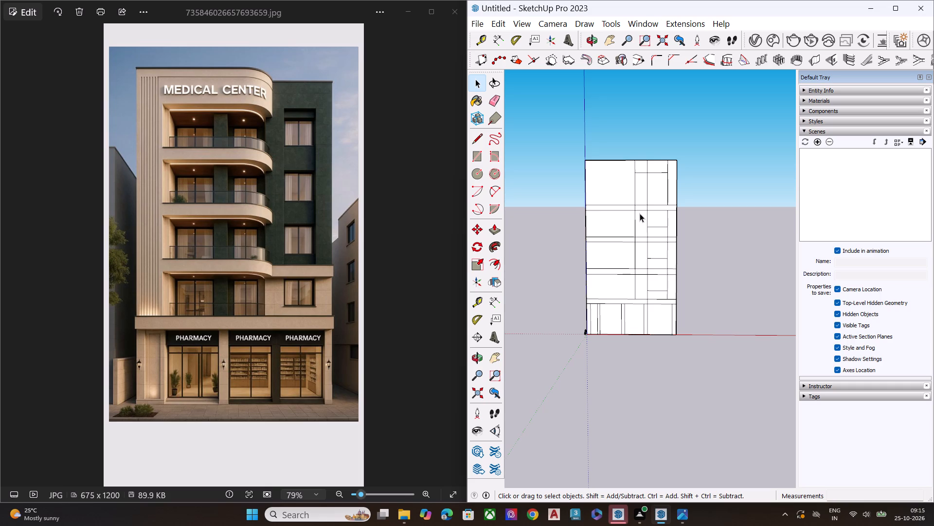
scroll(640, 213, down, 5)
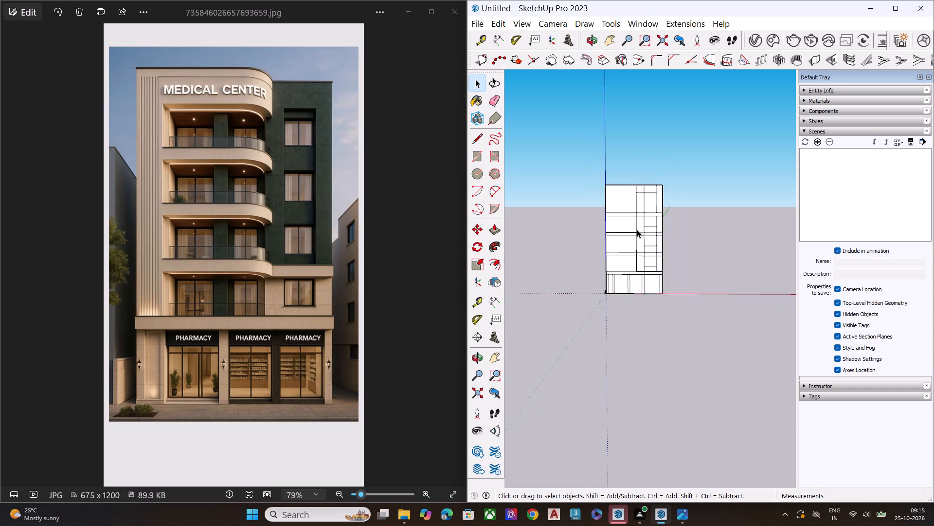
middle_drag(637, 229, 682, 208)
scroll(682, 208, up, 2)
scroll(651, 190, down, 1)
scroll(650, 189, up, 12)
scroll(641, 190, down, 1)
scroll(640, 190, up, 2)
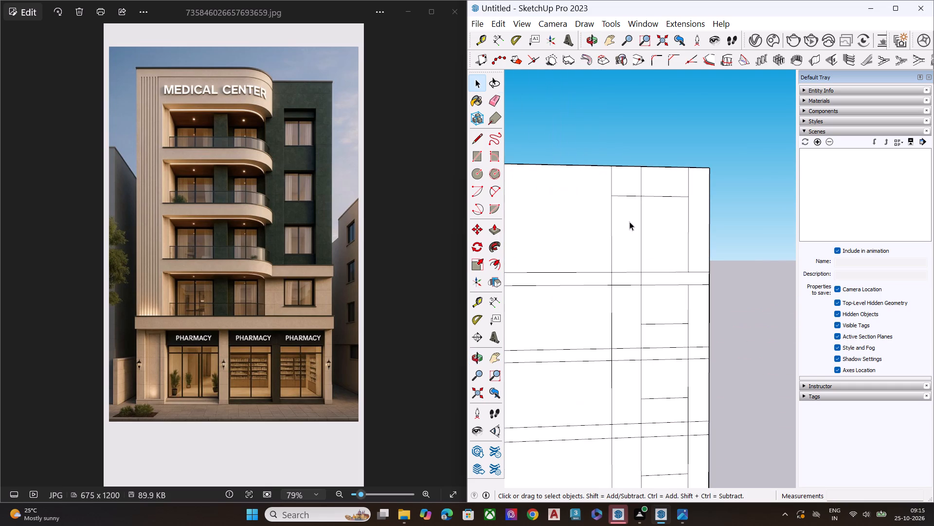
key(e)
click(611, 183)
click(642, 182)
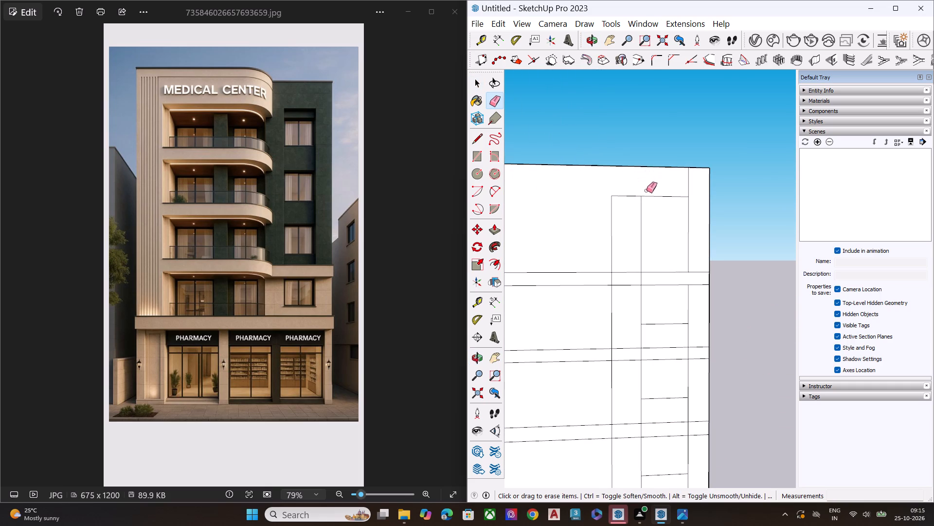
click(651, 196)
click(640, 203)
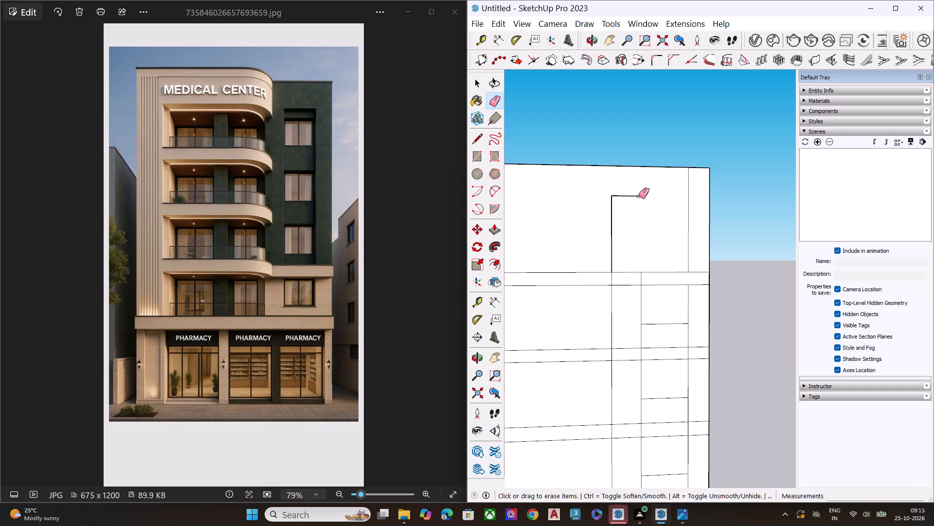
click(636, 197)
click(612, 207)
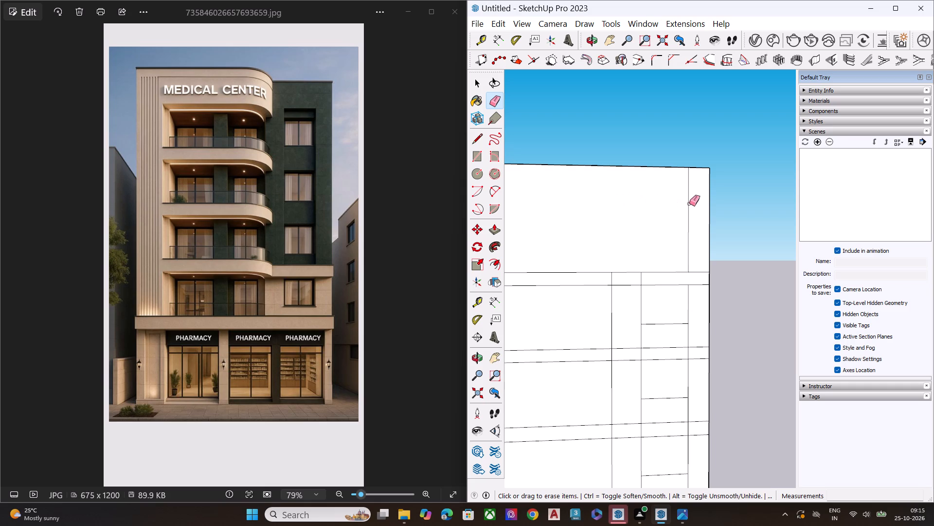
click(689, 204)
key(space)
Push the building's top face down in two passes, about 2' 9" and about 26', to shorten the top wall.
middle_drag(679, 205, 679, 289)
click(678, 166)
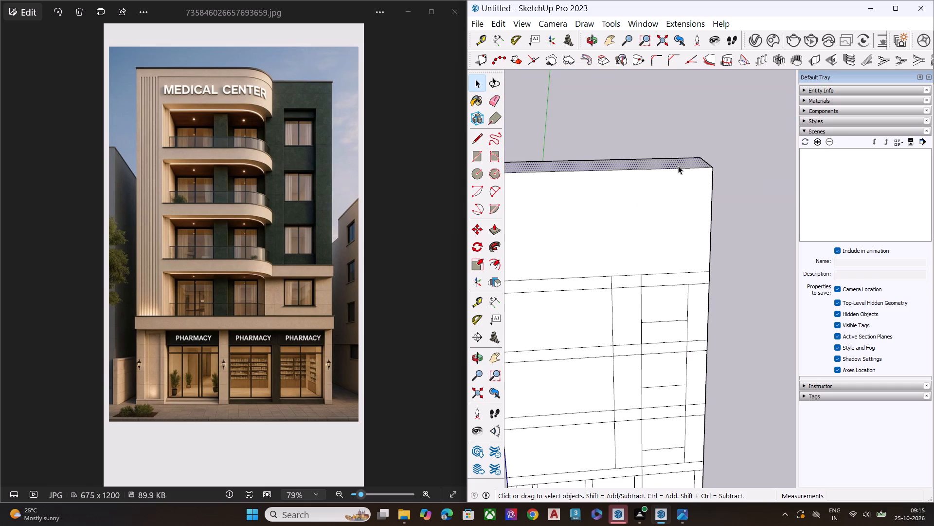
key(p)
drag(678, 166, 679, 172)
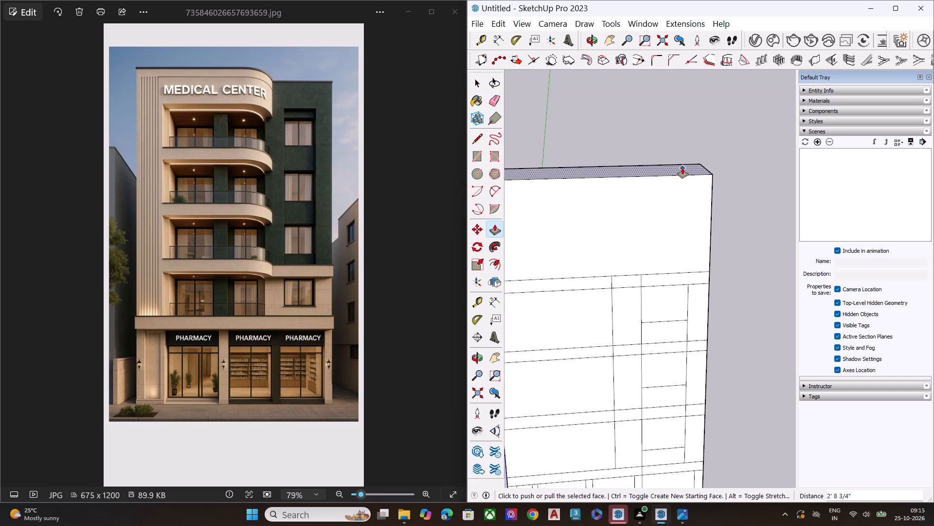
drag(683, 168, 690, 229)
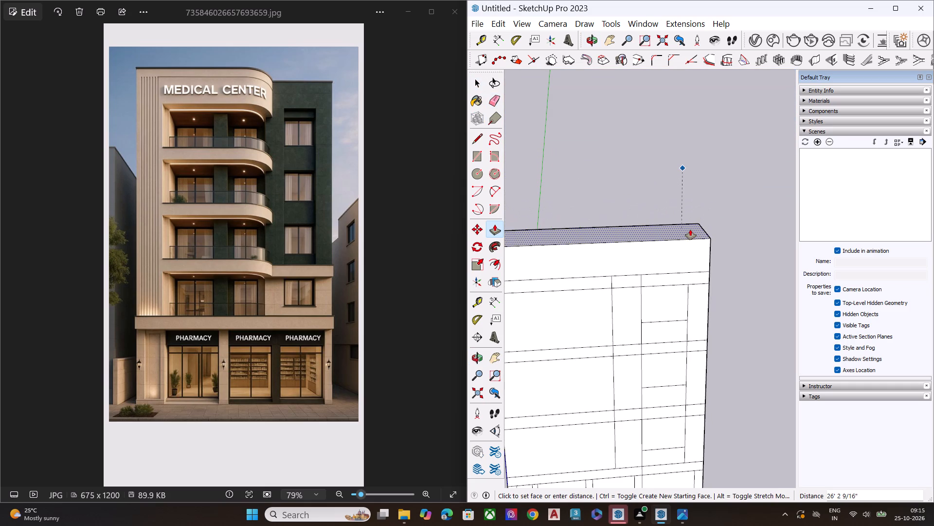
drag(690, 229, 688, 227)
middle_drag(713, 269, 636, 158)
scroll(636, 158, up, 1)
scroll(700, 164, down, 1)
scroll(700, 165, up, 1)
scroll(700, 165, down, 3)
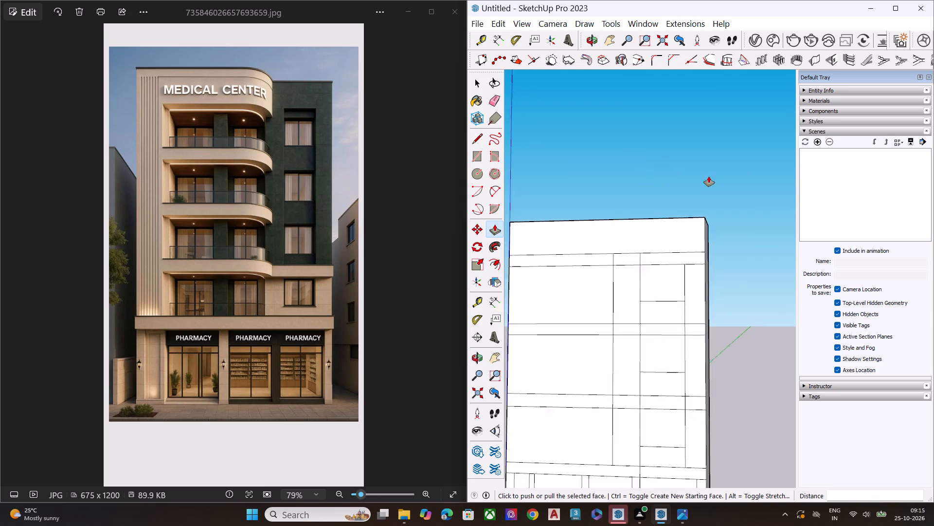
scroll(709, 176, down, 5)
middle_drag(720, 230, 741, 229)
scroll(704, 226, up, 7)
scroll(691, 242, down, 5)
key(space)
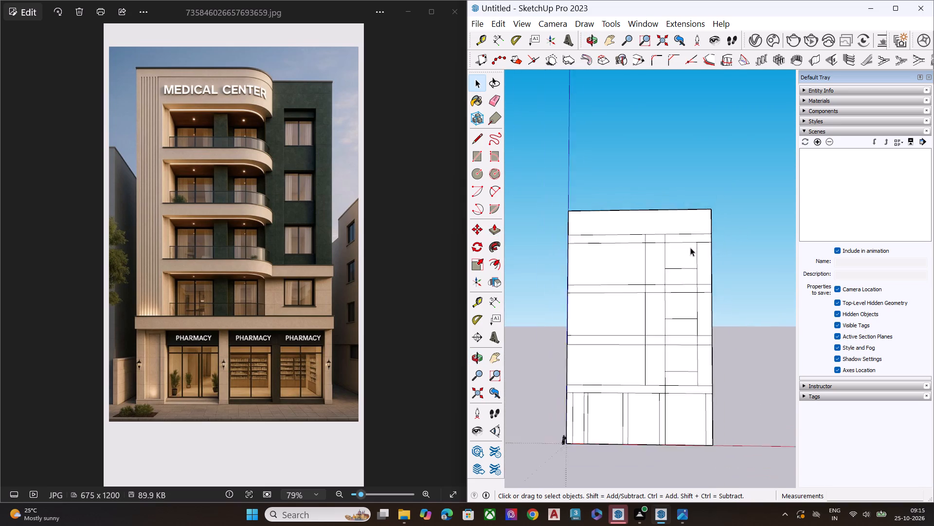
Draw a vertical line about 15' 3" high from the uppermost band to the roof edge, extending the inner bay line beside the window column.
scroll(690, 247, down, 1)
scroll(650, 251, up, 9)
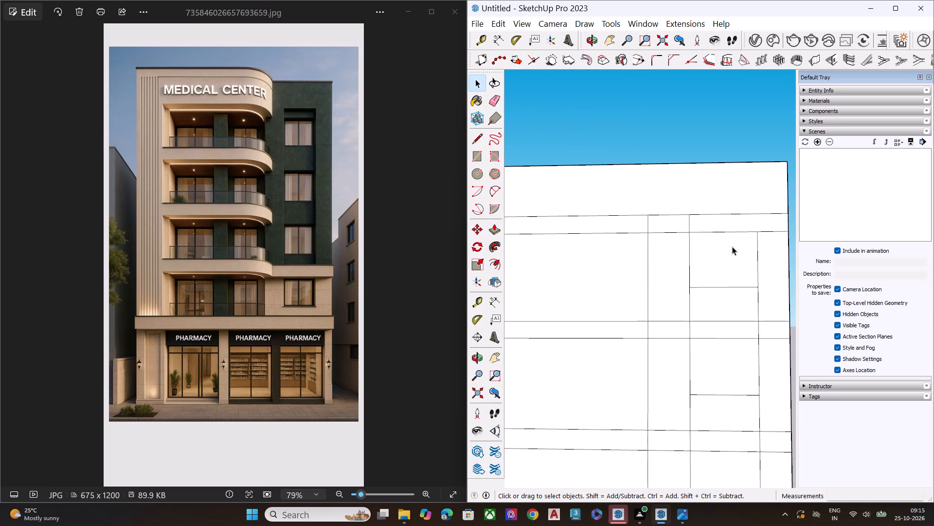
key(l)
click(647, 215)
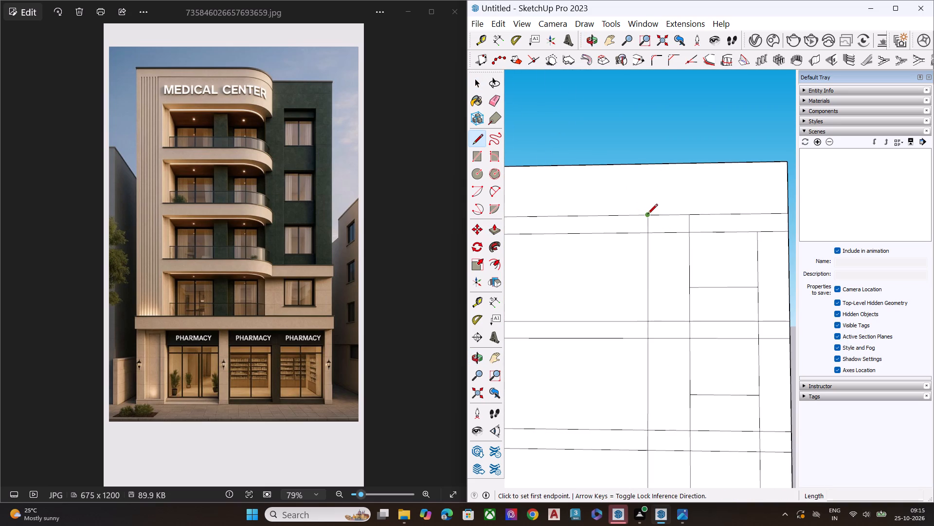
click(648, 166)
key(space)
Draw a short vertical line across the uppermost floor band, extending the window column's right side to the band's upper edge.
scroll(654, 218, down, 6)
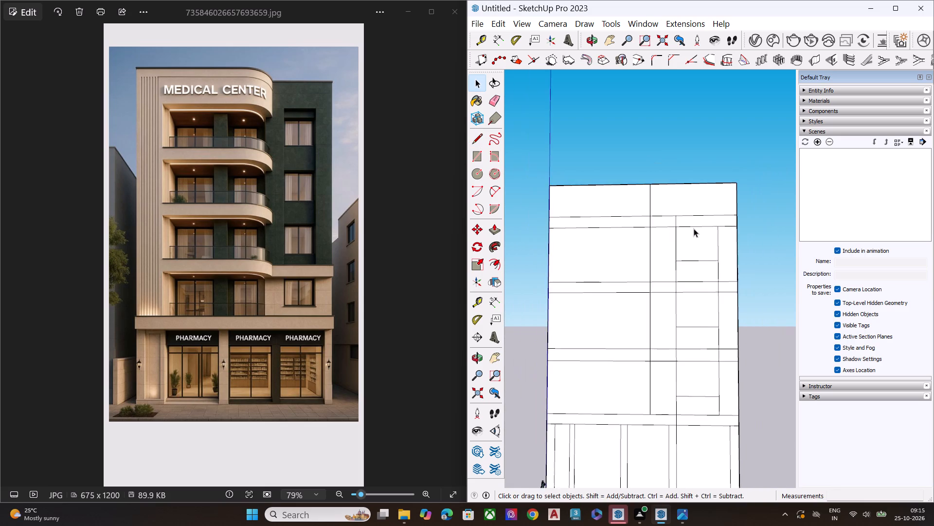
middle_drag(698, 230, 712, 245)
scroll(708, 235, up, 7)
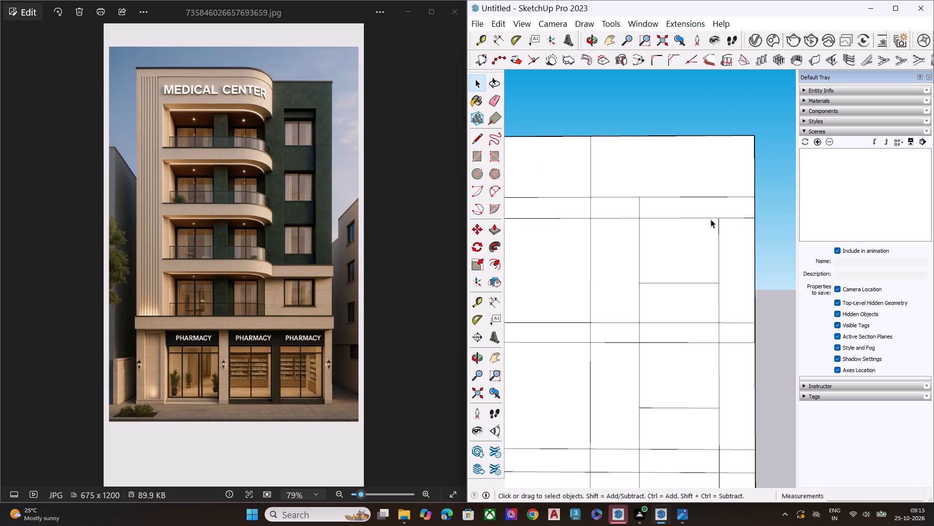
key(l)
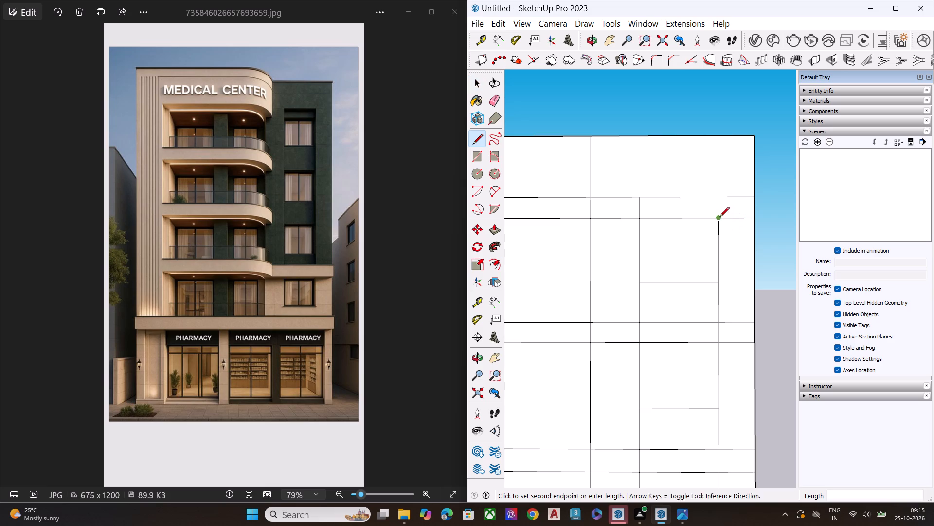
click(719, 218)
click(719, 197)
key(space)
Erase the six horizontal segments of the three upper floor bands between the window column and the building's right edge.
scroll(699, 217, down, 1)
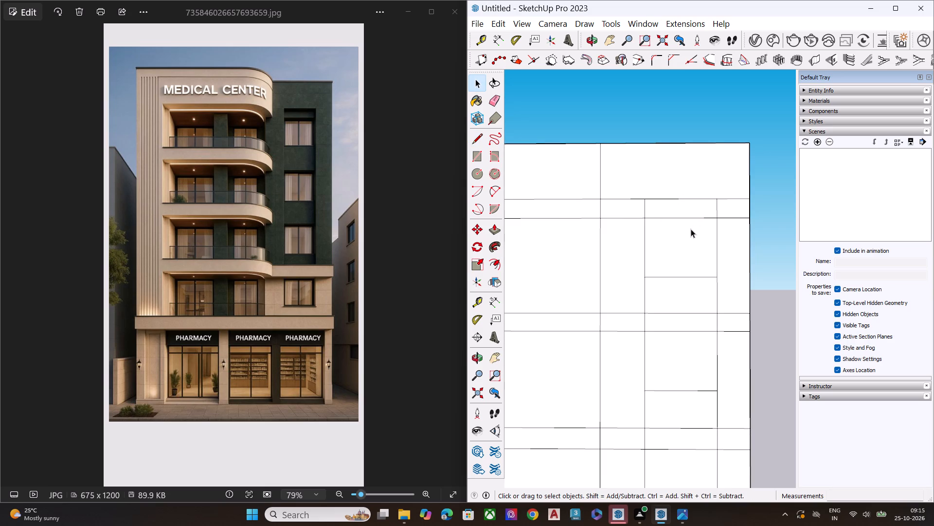
scroll(651, 168, down, 2)
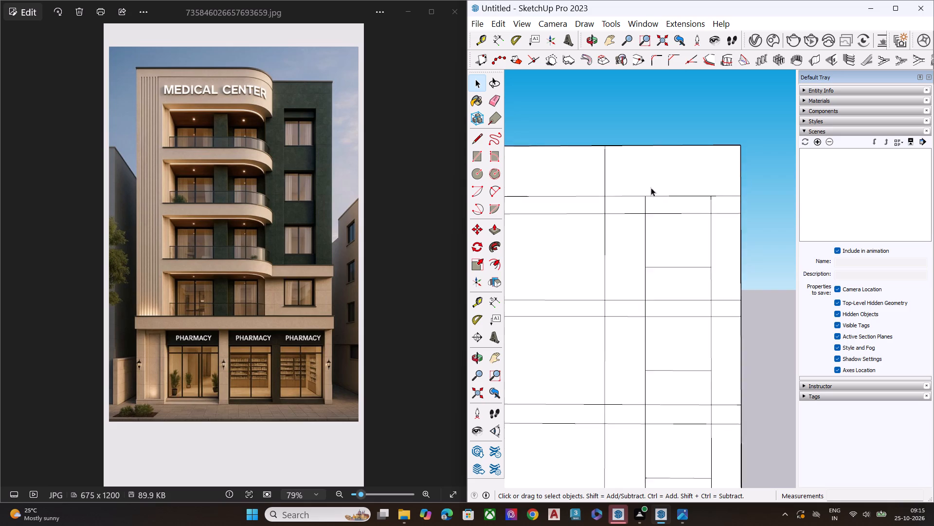
scroll(651, 188, down, 4)
middle_drag(665, 234, 687, 223)
scroll(687, 223, up, 2)
scroll(687, 223, down, 1)
scroll(687, 223, up, 1)
scroll(687, 223, down, 3)
scroll(687, 223, up, 5)
scroll(663, 239, down, 1)
scroll(663, 239, up, 1)
scroll(663, 239, down, 5)
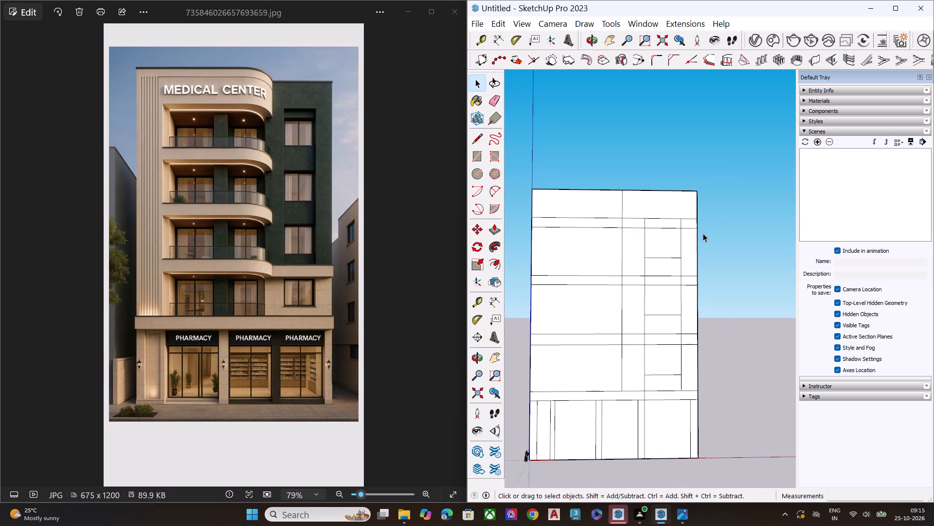
key(e)
click(688, 228)
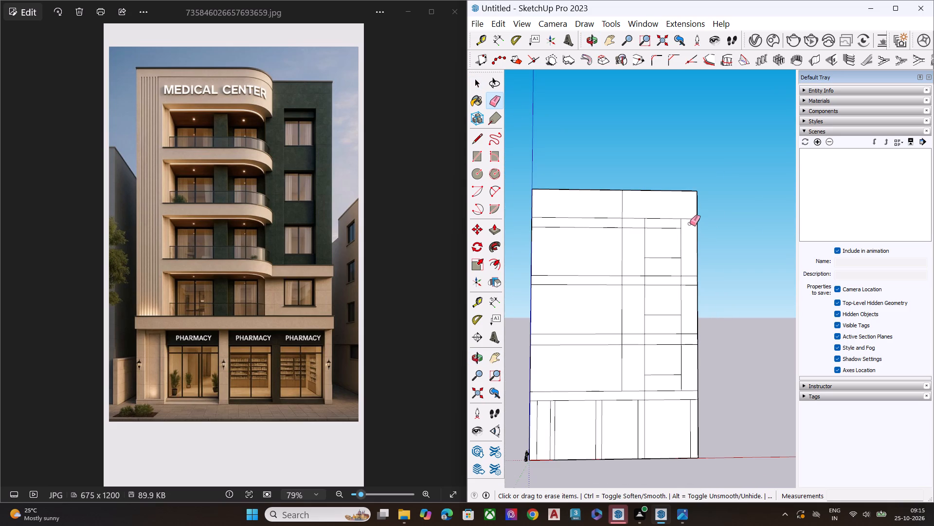
click(692, 218)
click(691, 275)
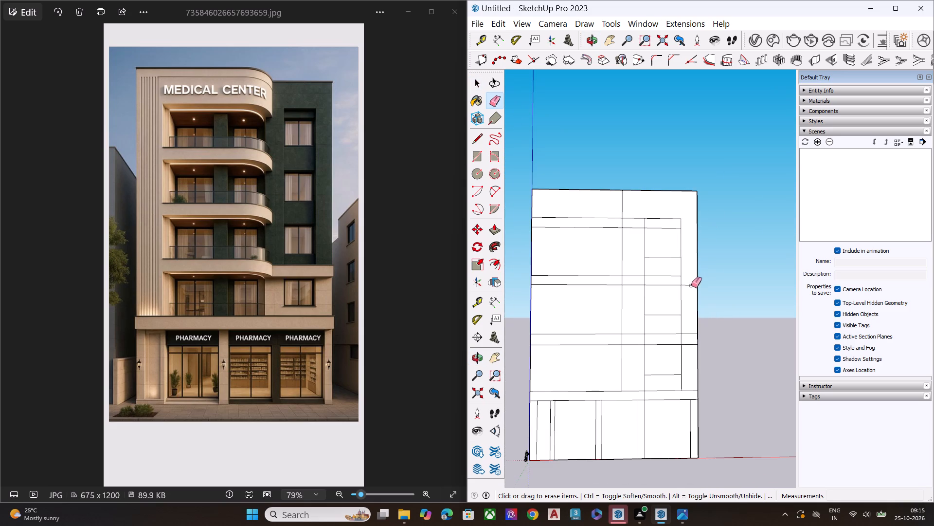
click(691, 285)
click(688, 334)
click(692, 345)
Erase the lower edge segment of the lowest of the three upper floor bands, between the inner bay line and the window column.
middle_drag(718, 350, 660, 392)
scroll(633, 341, up, 9)
middle_drag(649, 337, 656, 332)
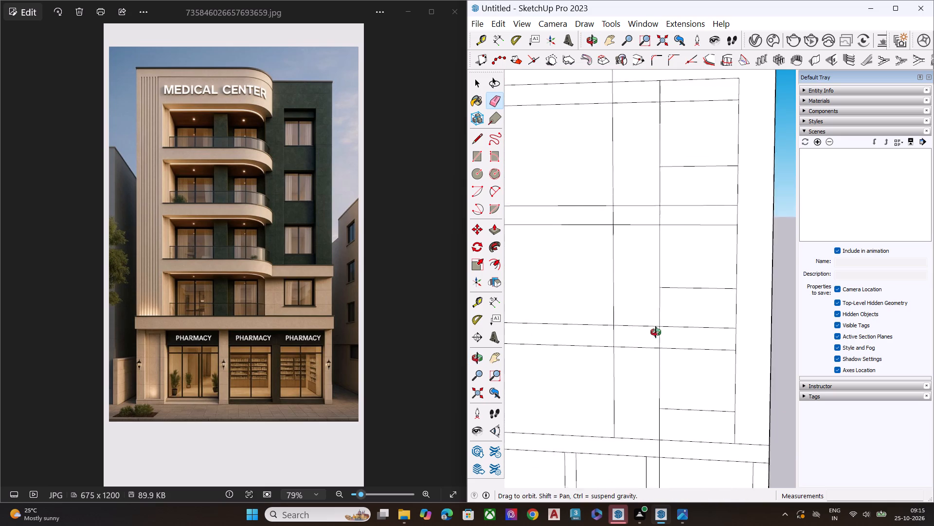
middle_drag(656, 332, 675, 319)
scroll(647, 341, up, 1)
click(645, 348)
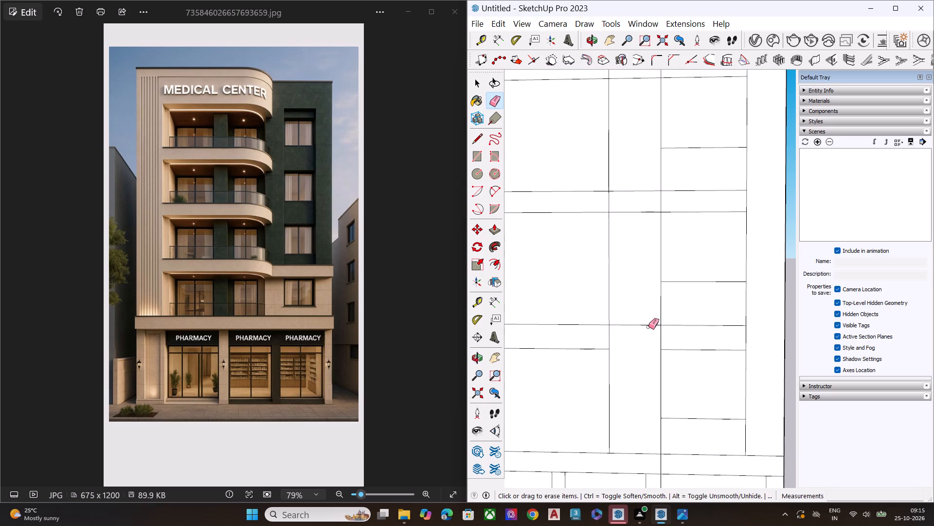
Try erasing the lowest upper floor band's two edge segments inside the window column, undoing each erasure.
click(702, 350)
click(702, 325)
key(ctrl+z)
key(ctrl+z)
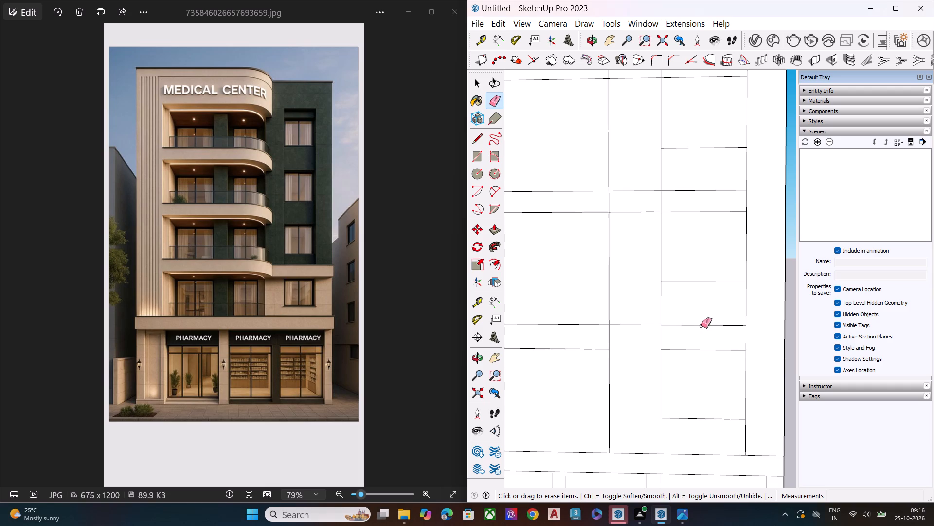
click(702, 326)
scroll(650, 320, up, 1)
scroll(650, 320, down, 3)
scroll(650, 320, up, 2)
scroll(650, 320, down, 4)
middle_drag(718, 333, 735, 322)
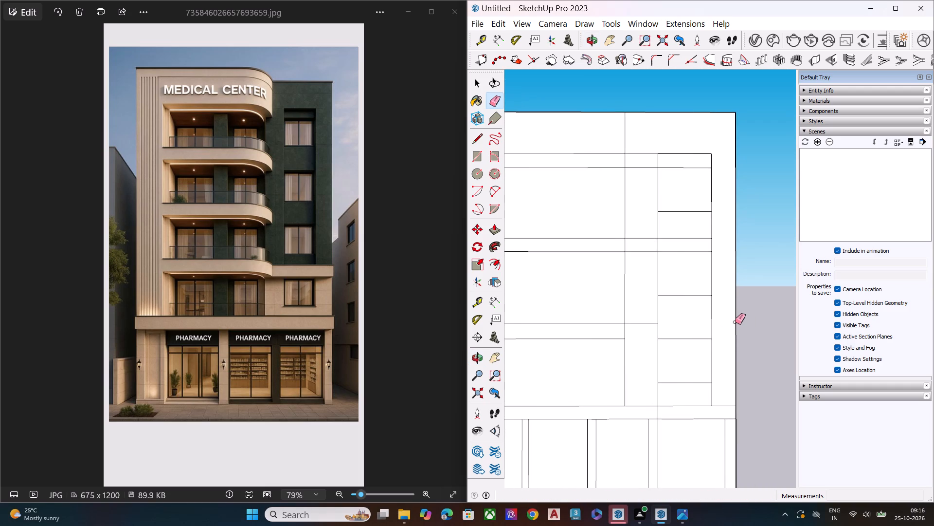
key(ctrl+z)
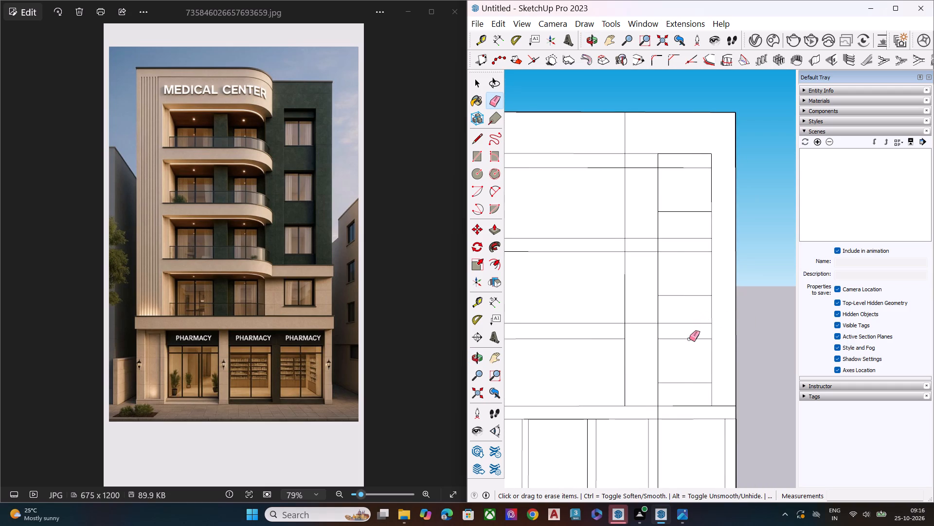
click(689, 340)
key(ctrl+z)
Erase the upper edge segments of the middle and lowest upper floor bands inside the window column.
ctrl+click(692, 324)
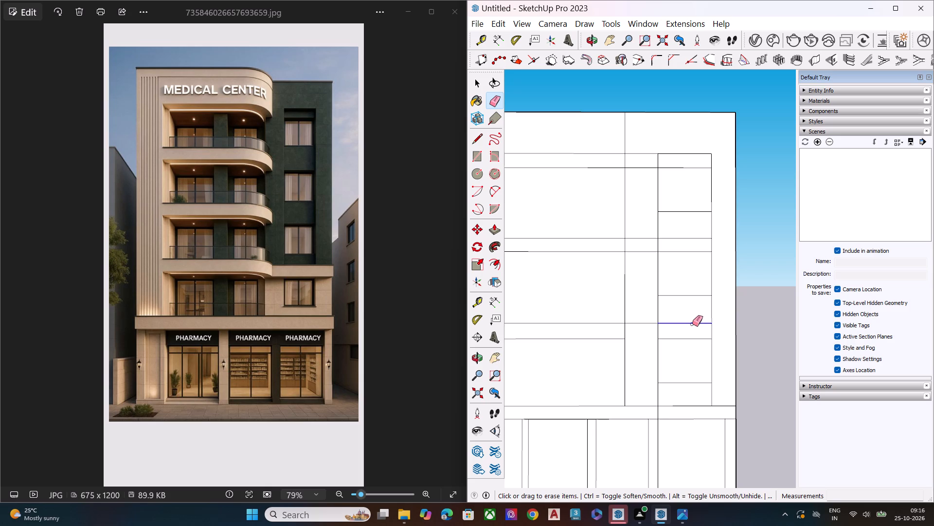
click(690, 239)
Erase the remaining five floor band segments in the strip between the inner bay line and the window column.
click(637, 240)
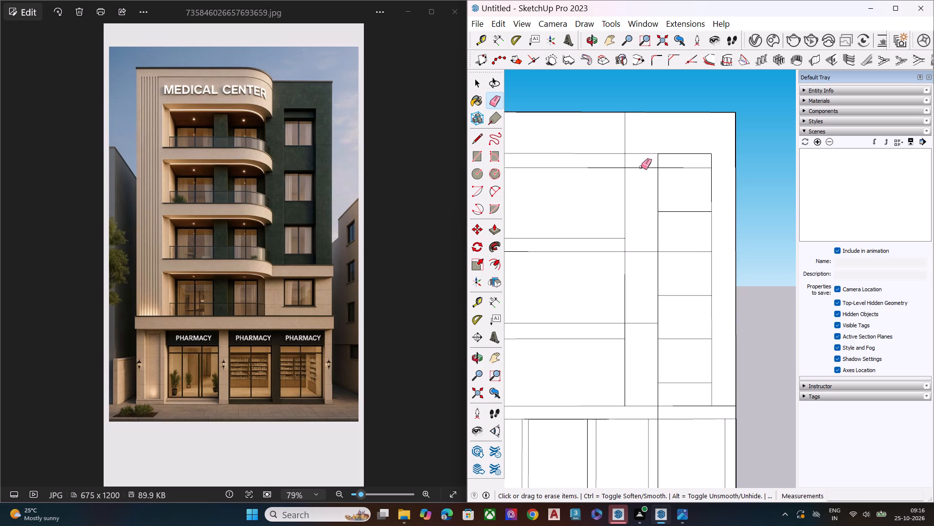
click(641, 167)
click(645, 153)
click(640, 250)
click(643, 324)
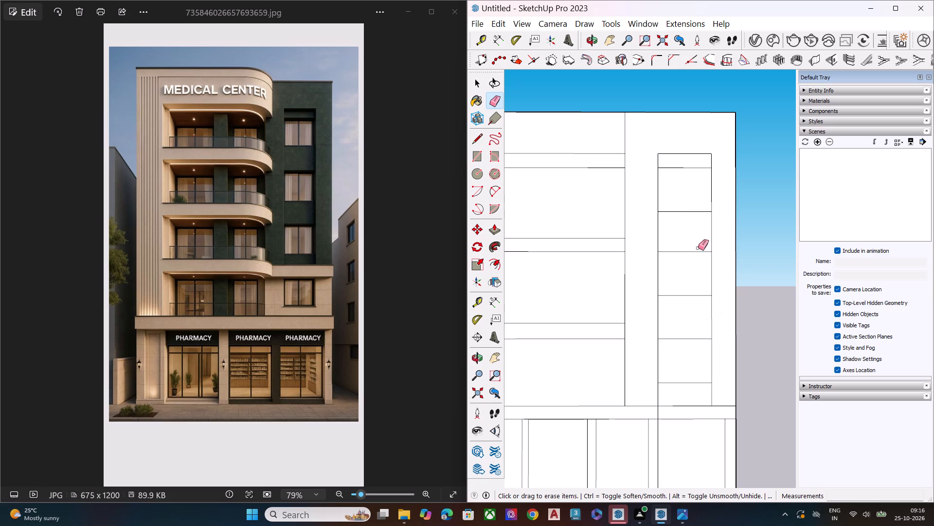
Examine the cleaned-up facade lines and the building's depth from several angles.
scroll(706, 142, up, 7)
scroll(675, 188, down, 5)
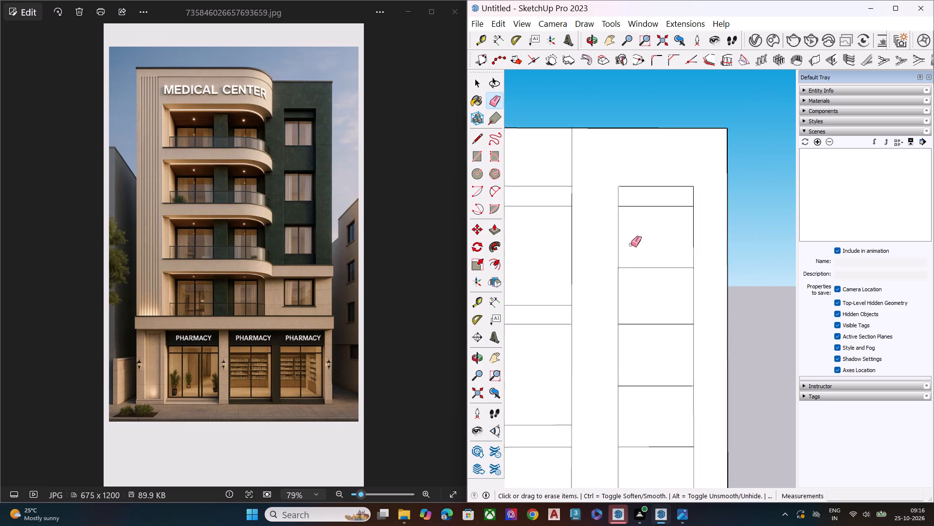
scroll(631, 244, down, 2)
middle_drag(698, 217, 554, 309)
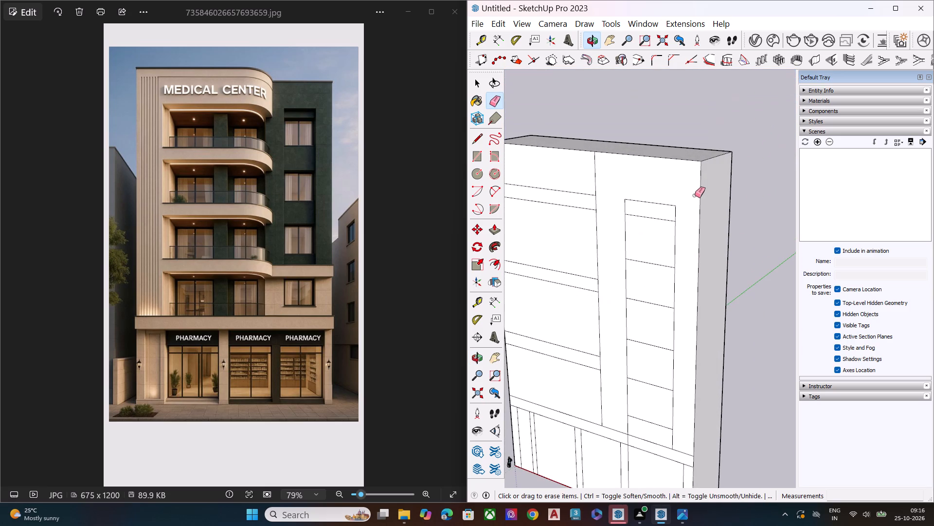
key(space)
scroll(730, 215, down, 7)
middle_drag(606, 268, 676, 253)
scroll(639, 255, down, 1)
scroll(650, 231, up, 1)
scroll(638, 219, down, 1)
scroll(638, 219, up, 2)
scroll(638, 219, down, 1)
scroll(638, 219, up, 2)
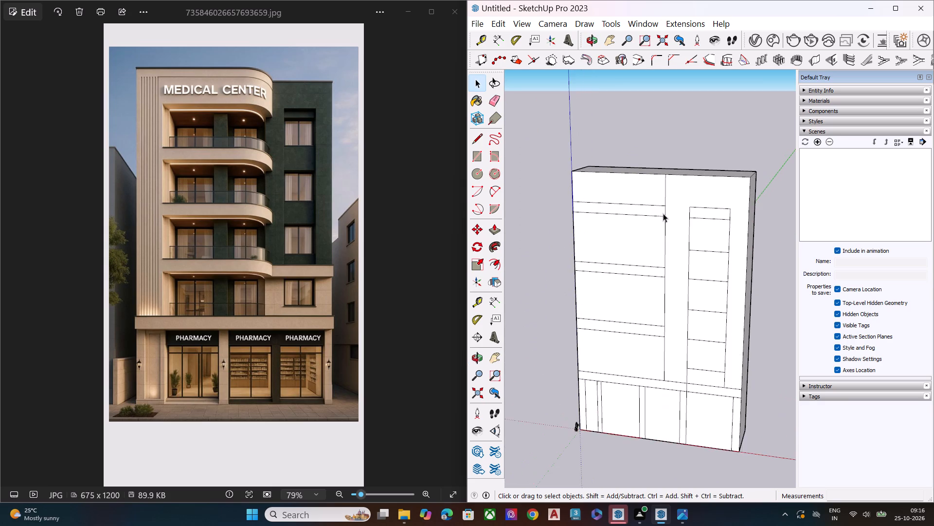
scroll(663, 213, up, 10)
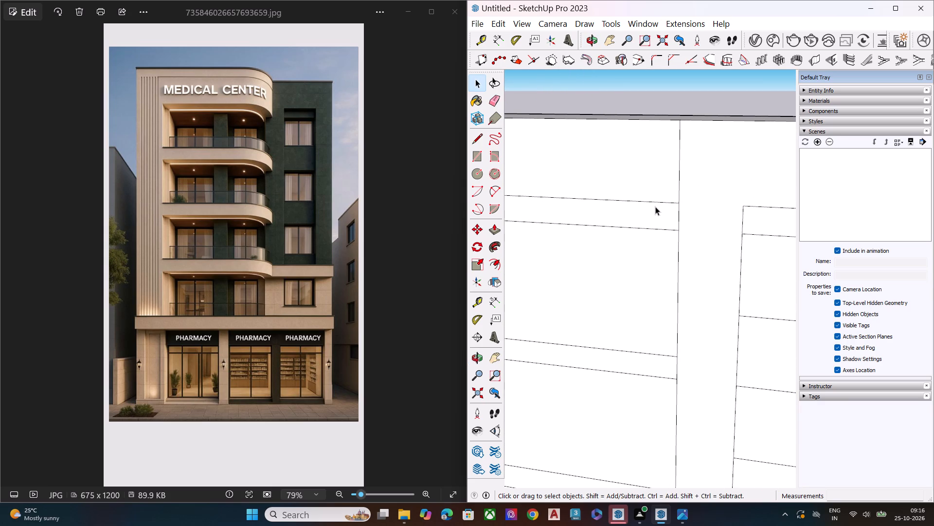
scroll(651, 211, down, 11)
middle_drag(676, 271, 694, 301)
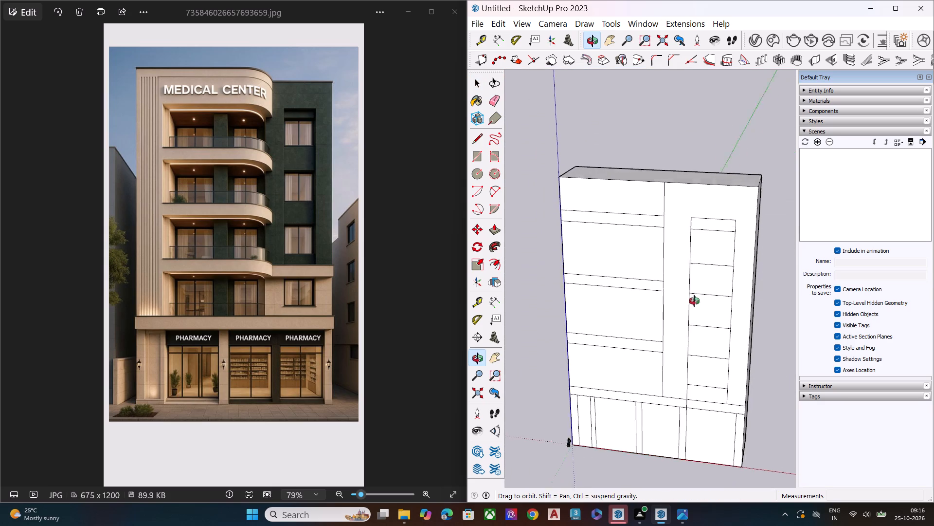
middle_drag(694, 301, 793, 266)
key(space)
click(785, 278)
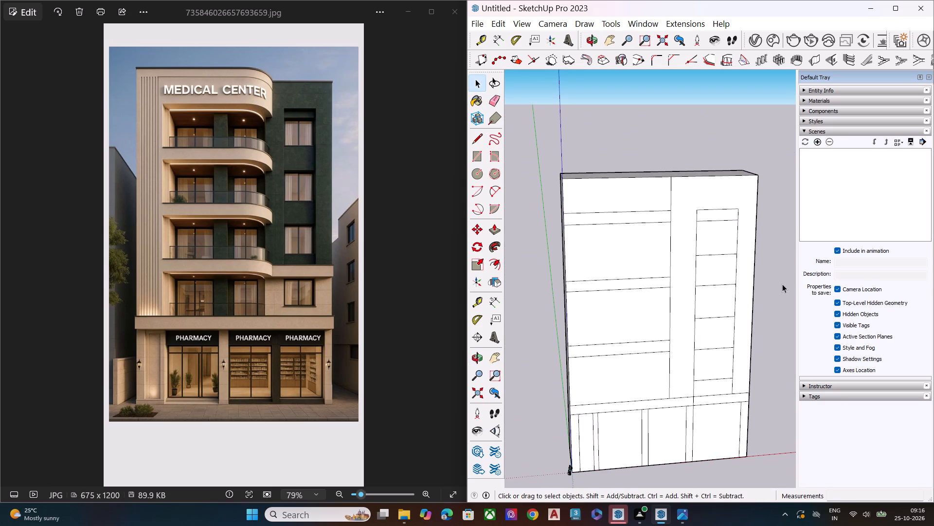
Draw a vertical line from the upper end of the third storefront line from the left up to the facade's top edge.
middle_drag(750, 333, 733, 246)
middle_drag(718, 302, 707, 300)
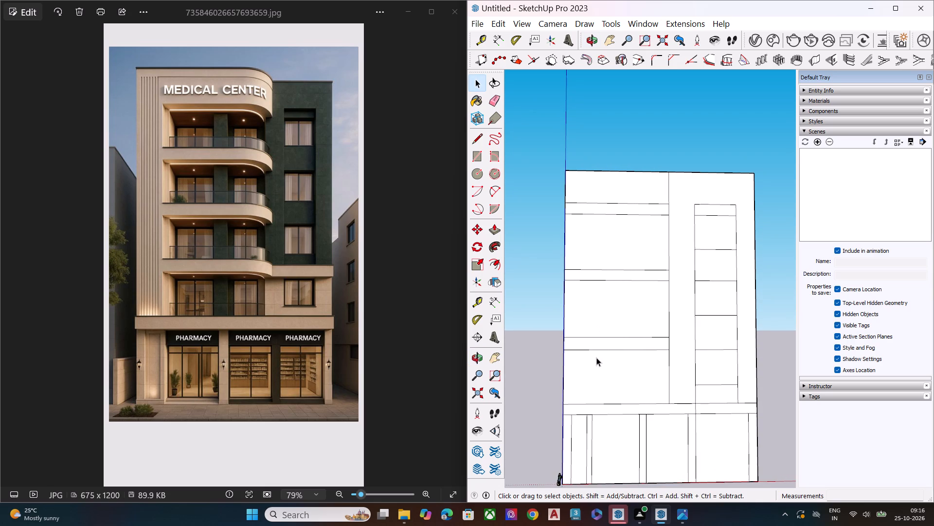
key(l)
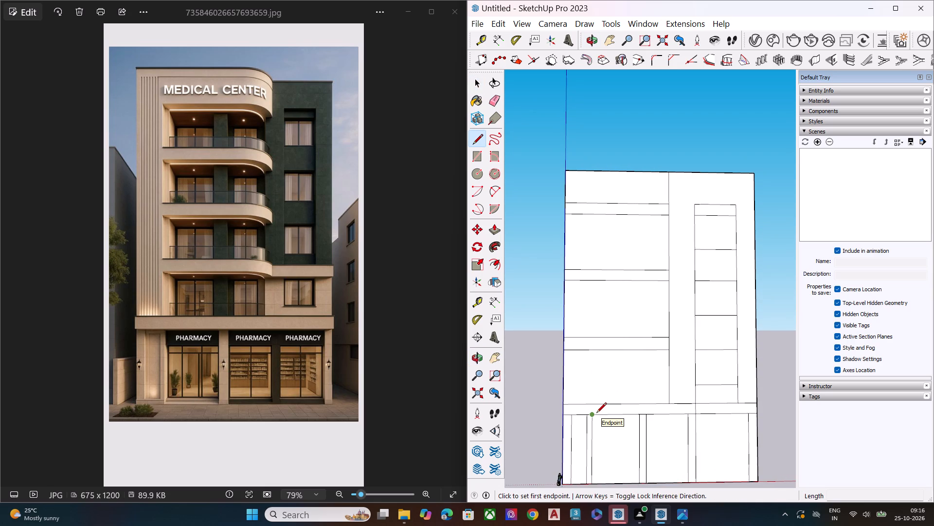
click(596, 413)
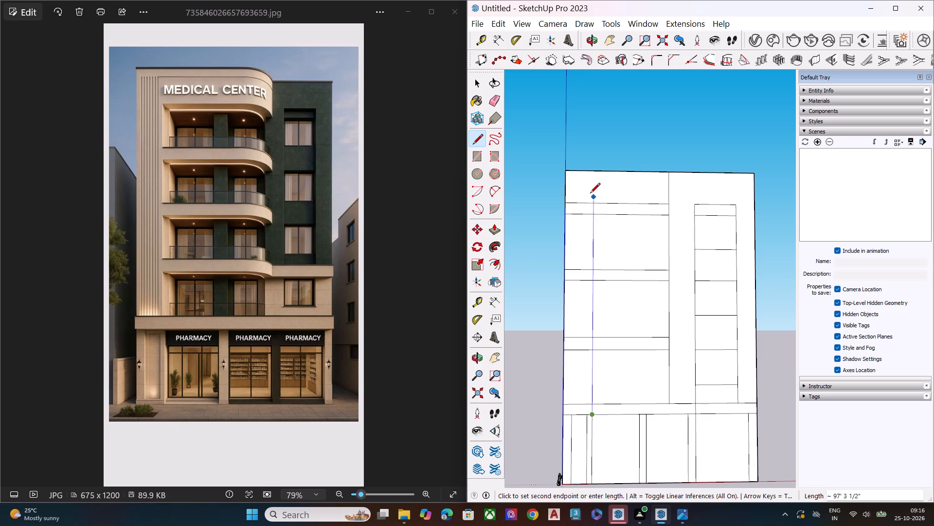
click(588, 172)
key(space)
Examine the facade's bay, band and window layout from the front and at an angle.
scroll(592, 157, down, 5)
middle_drag(697, 193, 697, 197)
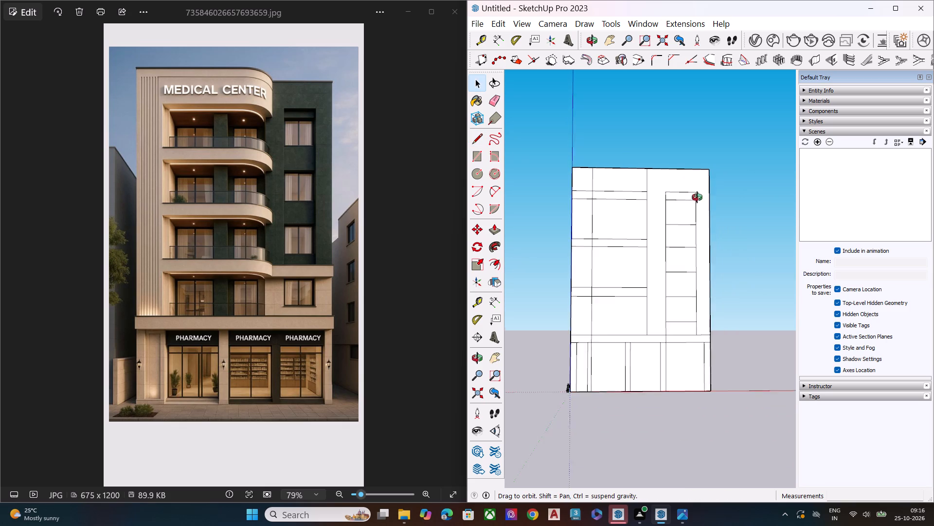
middle_drag(697, 197, 537, 275)
scroll(657, 180, down, 1)
scroll(658, 177, up, 1)
scroll(660, 174, down, 1)
scroll(660, 174, up, 9)
scroll(597, 200, up, 3)
scroll(592, 205, down, 1)
scroll(592, 205, up, 2)
scroll(648, 212, down, 6)
scroll(722, 213, up, 1)
scroll(724, 213, down, 2)
middle_drag(688, 227, 737, 221)
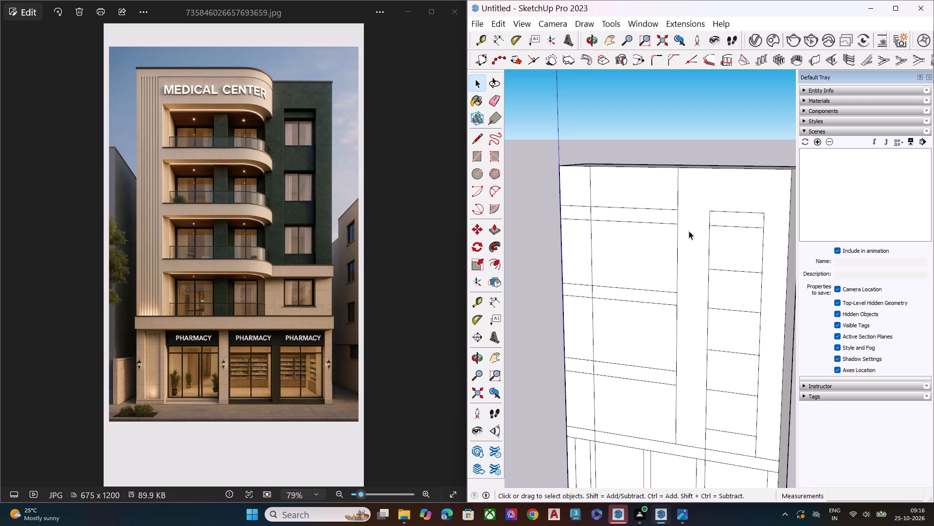
Examine the facade's floor bands, bay lines and window column from the front and at an angle.
scroll(689, 231, down, 9)
scroll(684, 317, up, 1)
middle_drag(685, 316, 700, 237)
scroll(688, 275, up, 3)
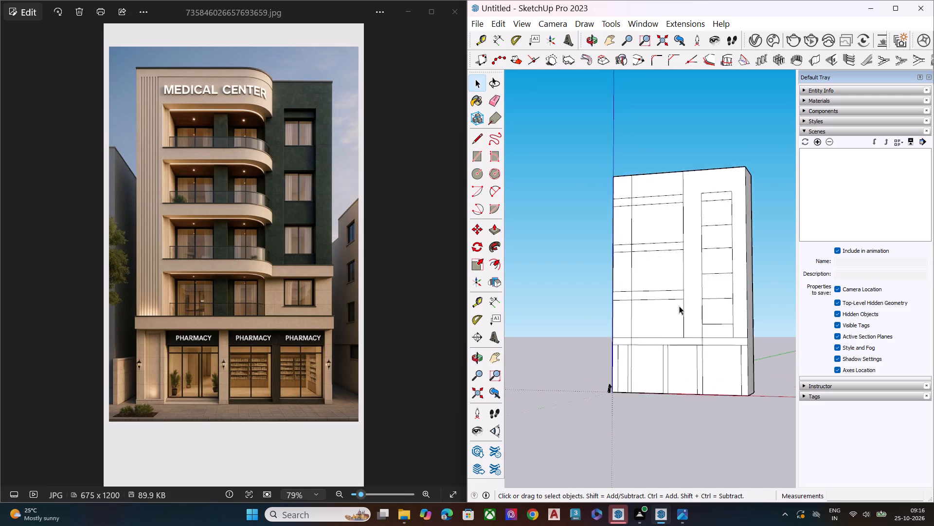
scroll(679, 306, up, 2)
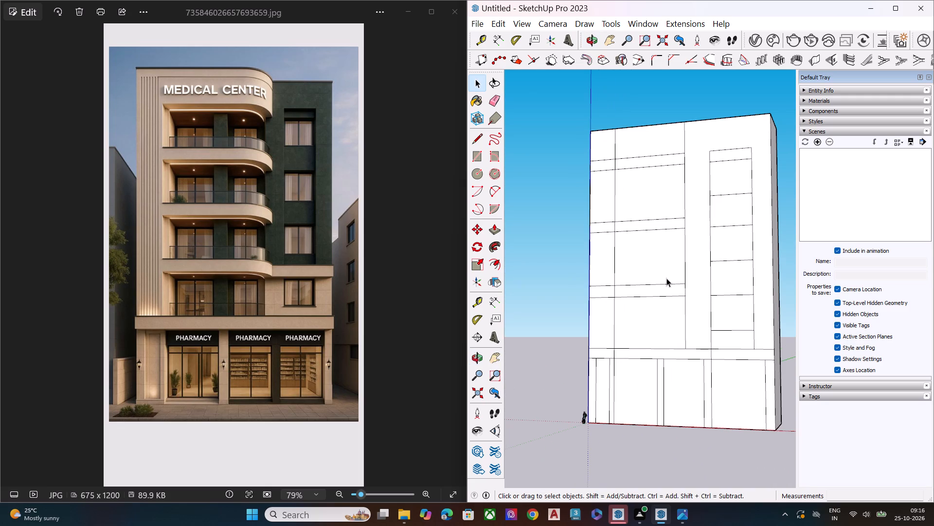
middle_drag(708, 282, 781, 282)
scroll(709, 282, up, 1)
scroll(781, 282, down, 1)
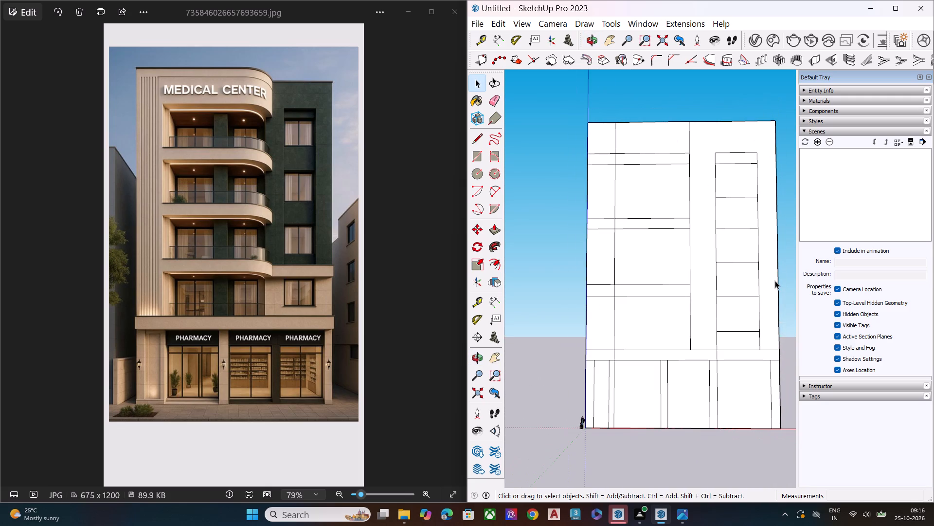
scroll(659, 283, up, 2)
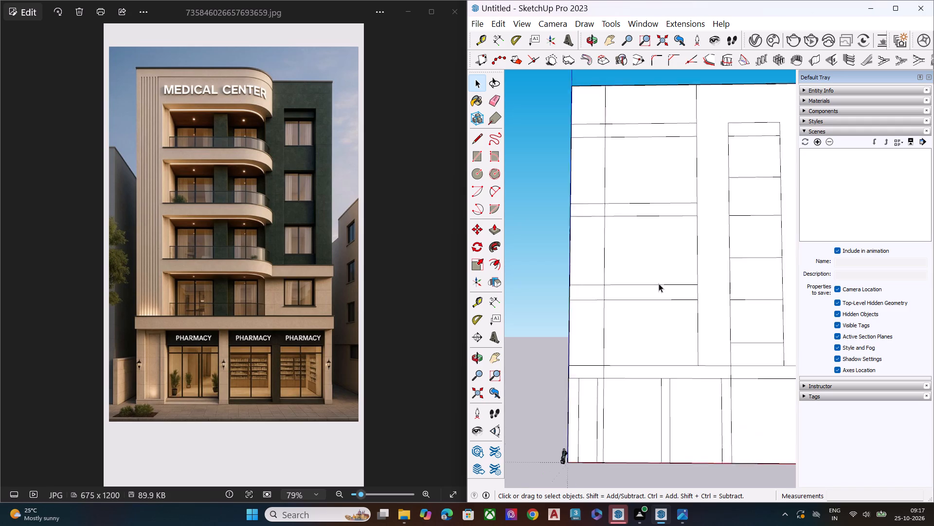
scroll(659, 283, up, 3)
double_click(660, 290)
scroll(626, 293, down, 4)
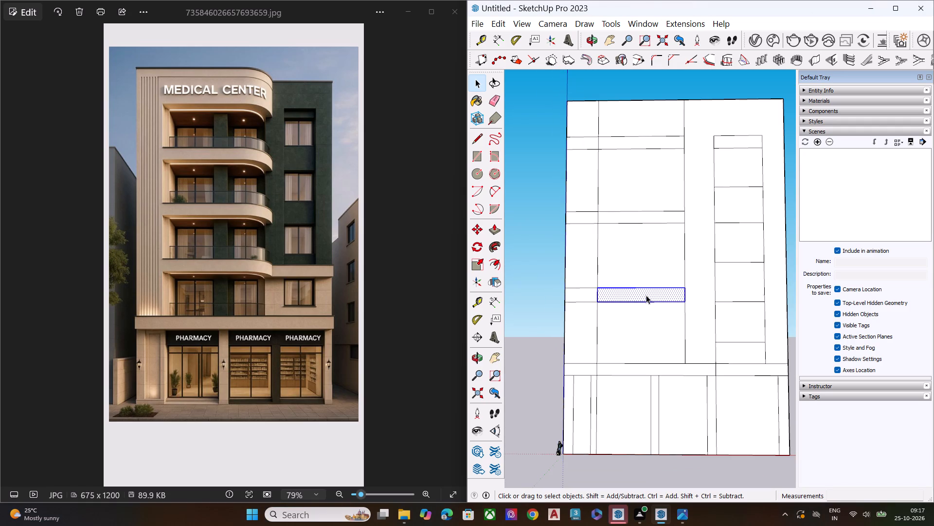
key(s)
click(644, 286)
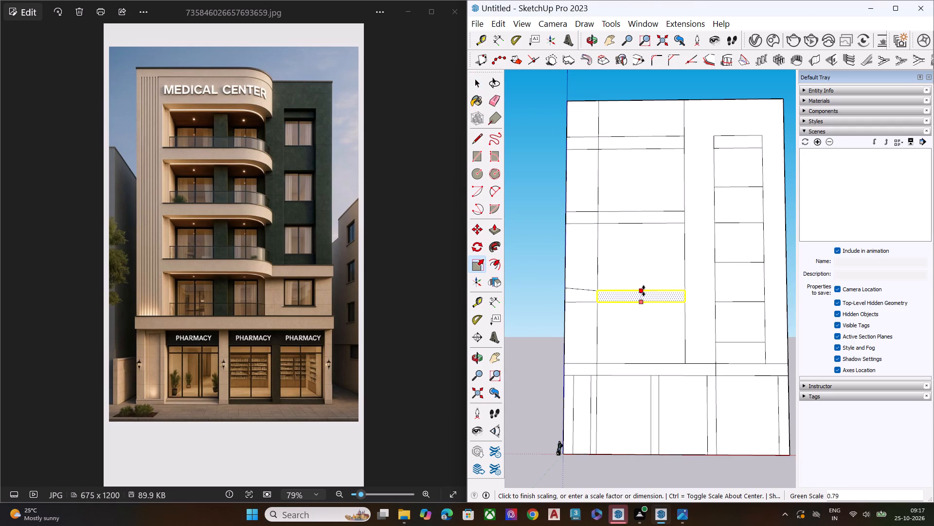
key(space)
Erase the six floor band segments in the strip between the facade's left edge and the first bay line.
key(e)
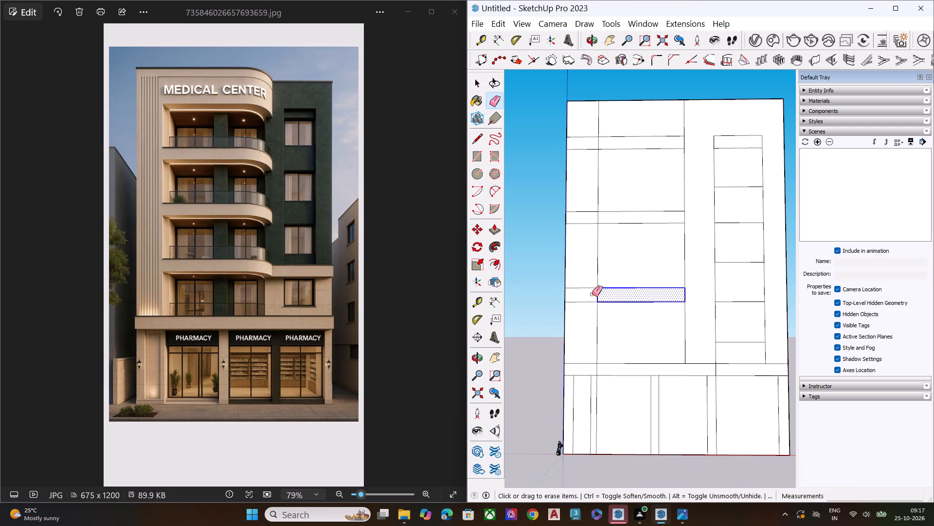
click(591, 288)
click(590, 301)
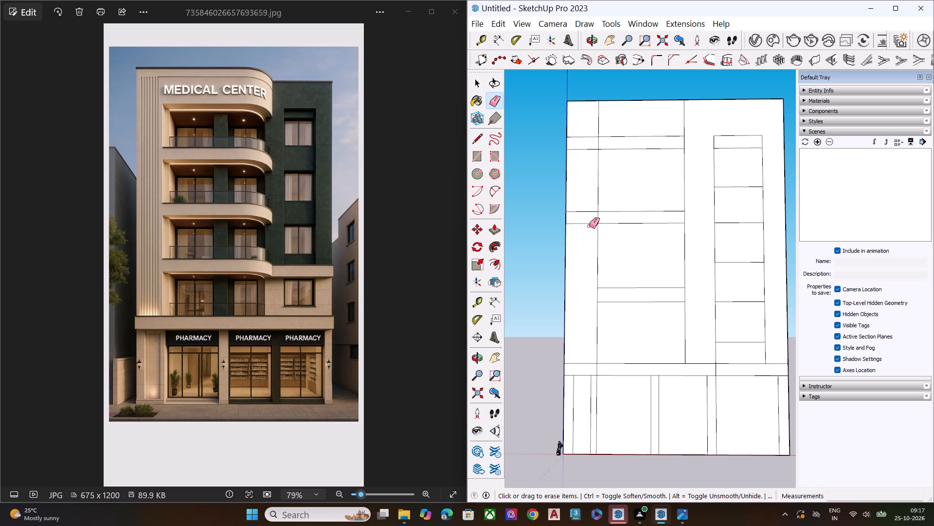
double_click(589, 226)
click(591, 209)
click(589, 211)
click(585, 149)
click(590, 137)
key(space)
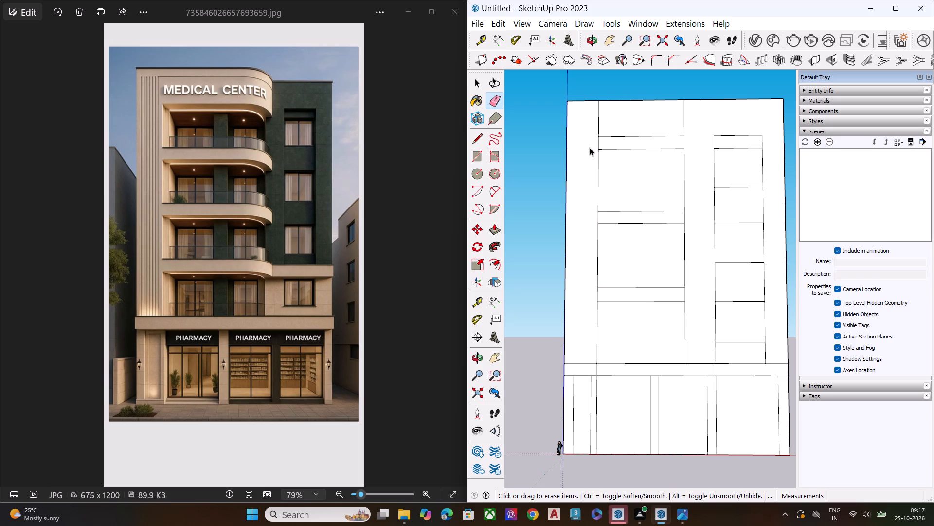
Scale the lowest floor band's height to about 0.73, lowering its upper edge and keeping its lower edge fixed.
double_click(652, 292)
key(s)
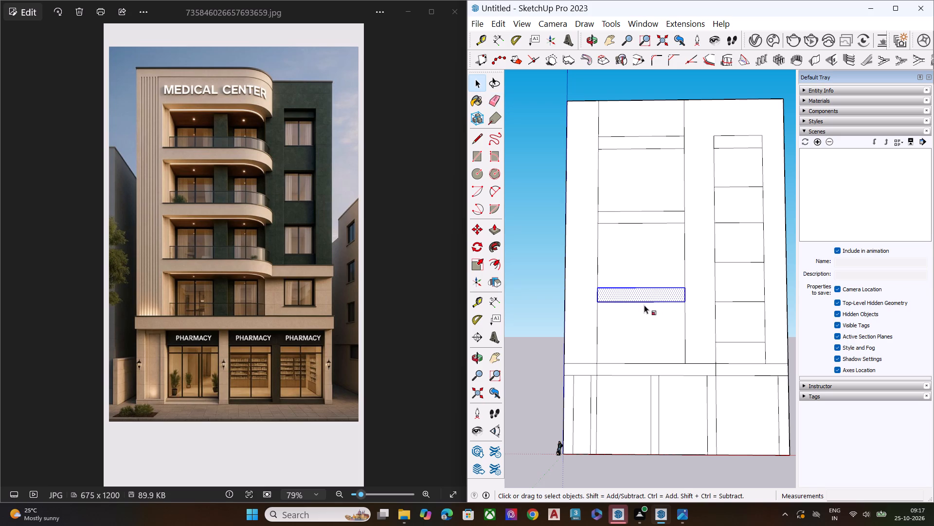
scroll(643, 288, up, 8)
click(643, 288)
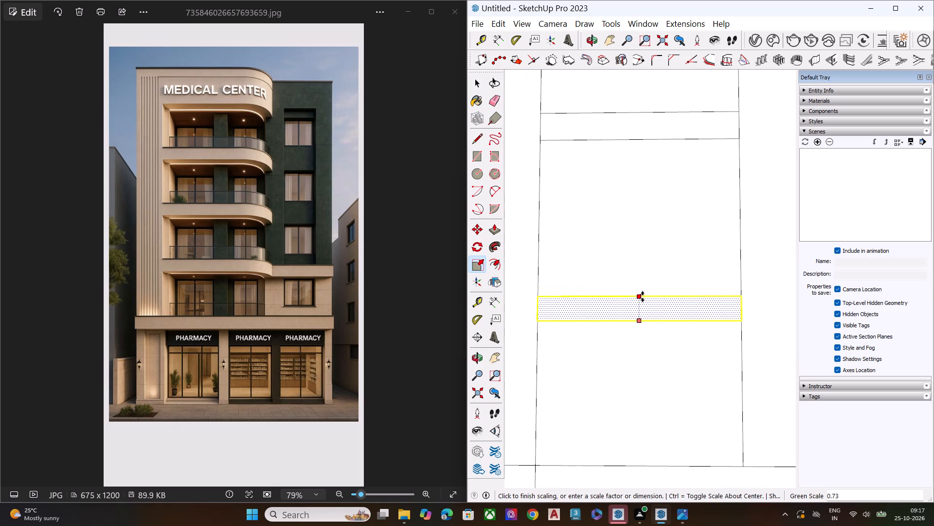
click(644, 295)
key(space)
scroll(616, 301, down, 8)
scroll(612, 302, up, 1)
scroll(612, 302, down, 3)
scroll(612, 302, up, 1)
scroll(612, 302, down, 1)
scroll(612, 302, up, 2)
scroll(612, 302, down, 1)
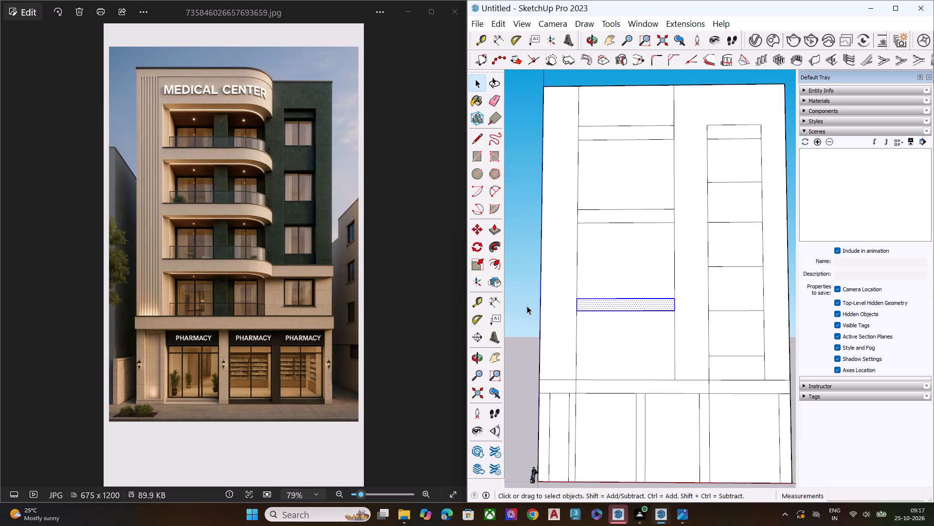
click(527, 306)
Scale the middle floor band's height to about 0.78, lowering its upper edge and keeping its lower edge fixed.
scroll(630, 214, up, 1)
scroll(630, 214, down, 1)
scroll(630, 214, up, 3)
double_click(629, 214)
scroll(621, 217, up, 1)
key(s)
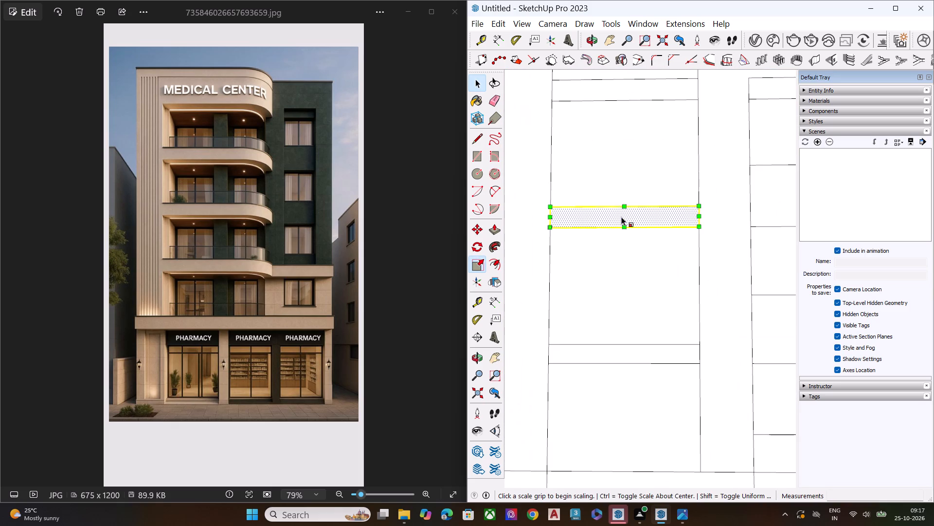
click(624, 206)
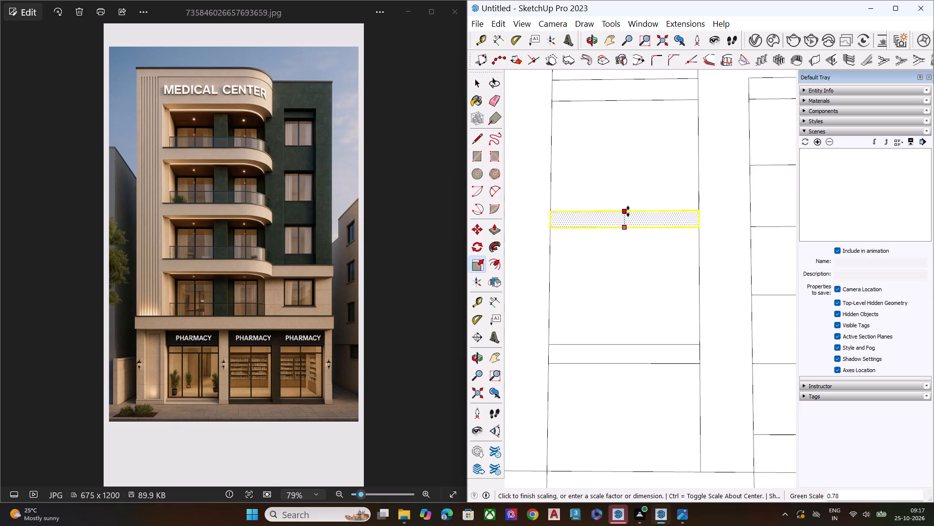
click(628, 211)
key(space)
scroll(643, 239, down, 2)
scroll(644, 240, up, 1)
scroll(644, 240, down, 6)
click(539, 271)
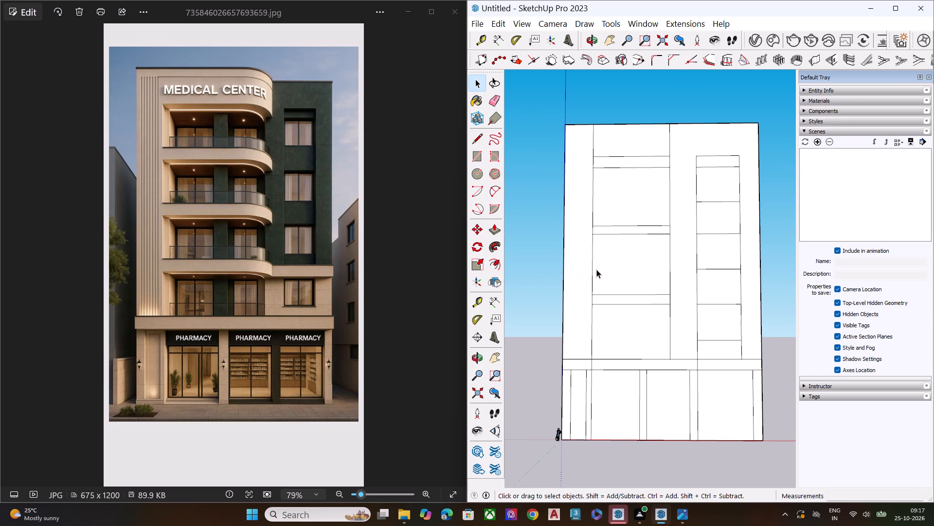
Scale the middle floor band's height by about 1.15, raising its upper edge.
scroll(632, 219, up, 1)
scroll(632, 218, down, 1)
scroll(630, 217, up, 1)
scroll(630, 217, down, 1)
scroll(630, 217, up, 2)
double_click(630, 234)
scroll(633, 231, down, 1)
scroll(633, 231, up, 1)
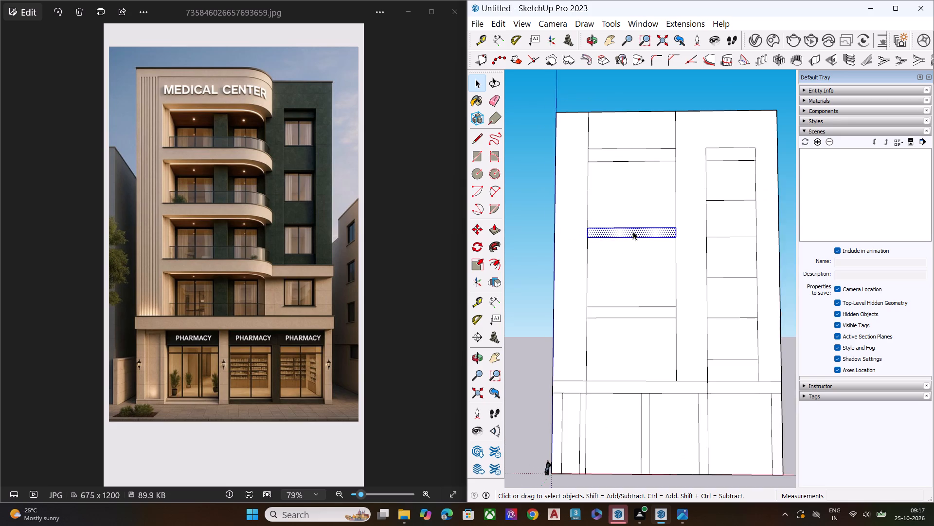
key(s)
click(630, 226)
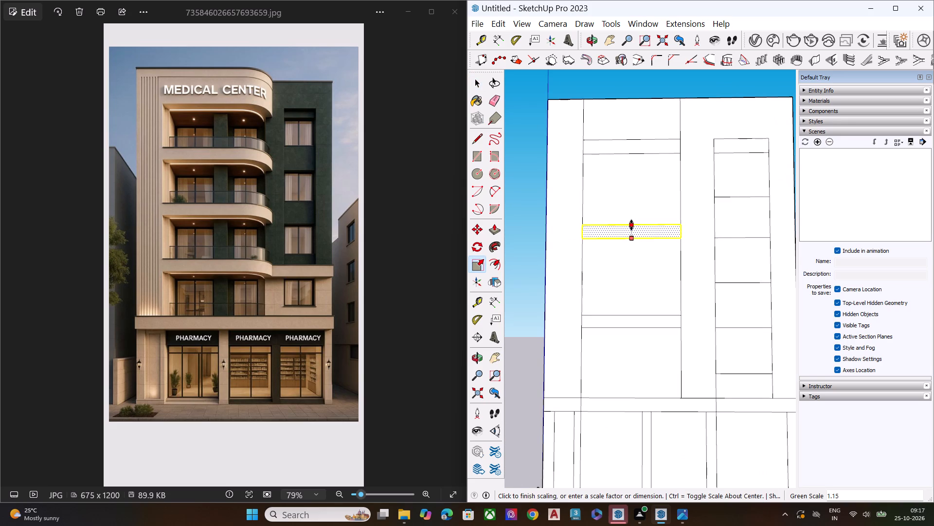
click(631, 225)
key(space)
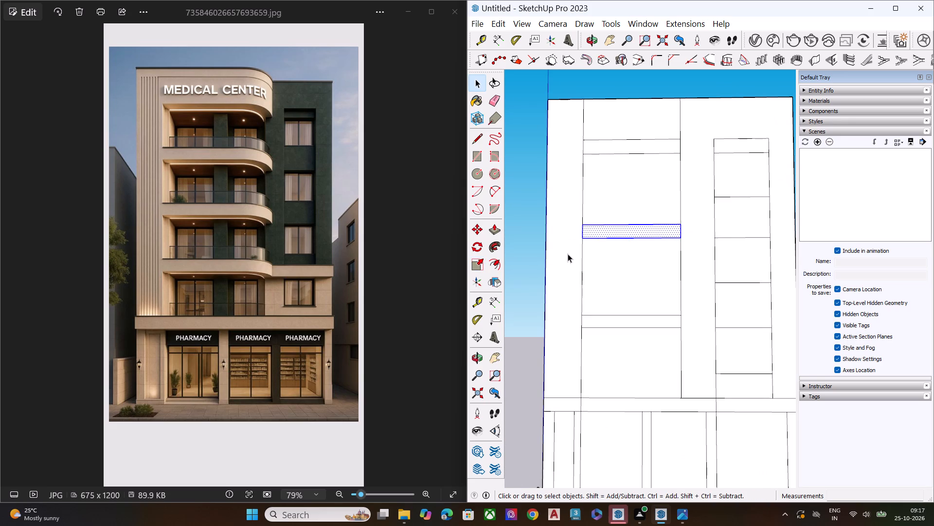
click(532, 270)
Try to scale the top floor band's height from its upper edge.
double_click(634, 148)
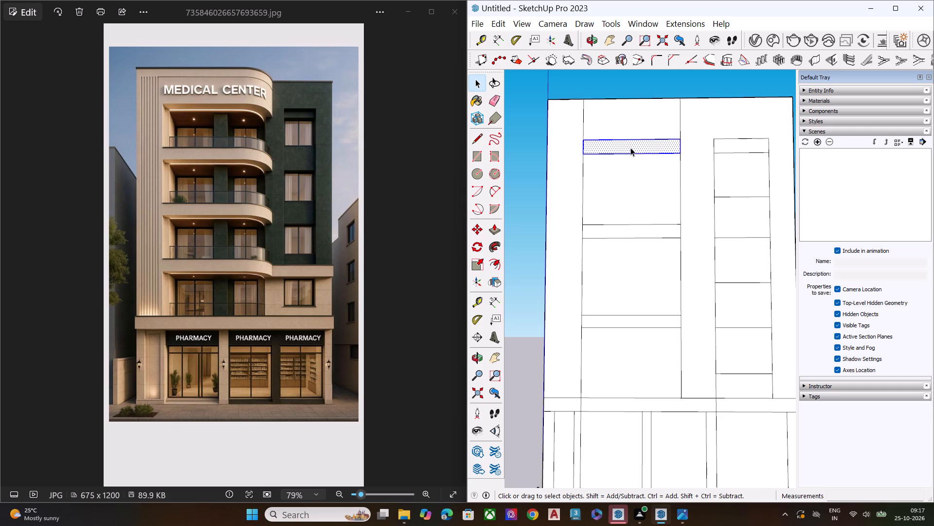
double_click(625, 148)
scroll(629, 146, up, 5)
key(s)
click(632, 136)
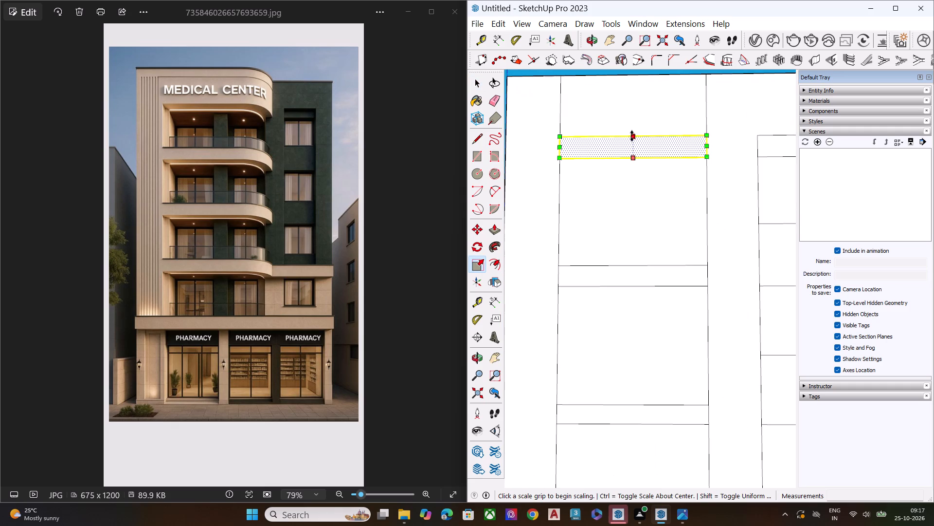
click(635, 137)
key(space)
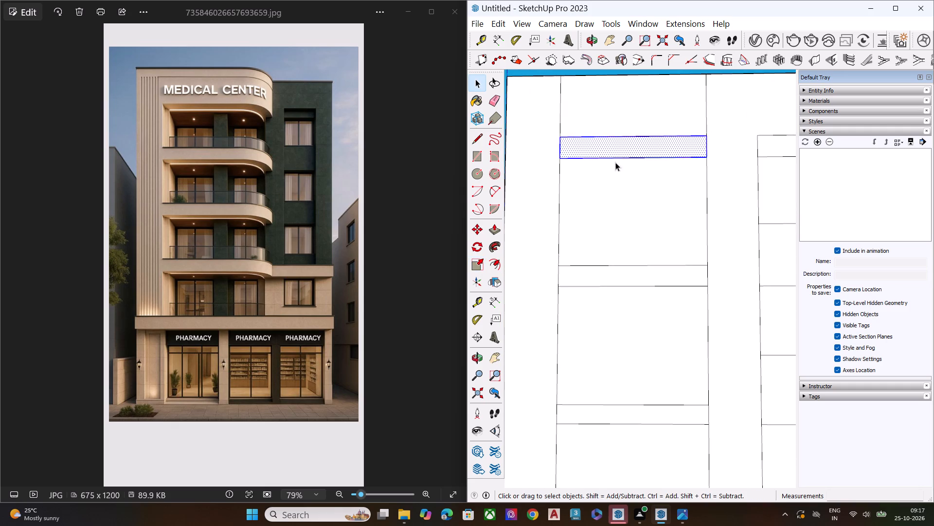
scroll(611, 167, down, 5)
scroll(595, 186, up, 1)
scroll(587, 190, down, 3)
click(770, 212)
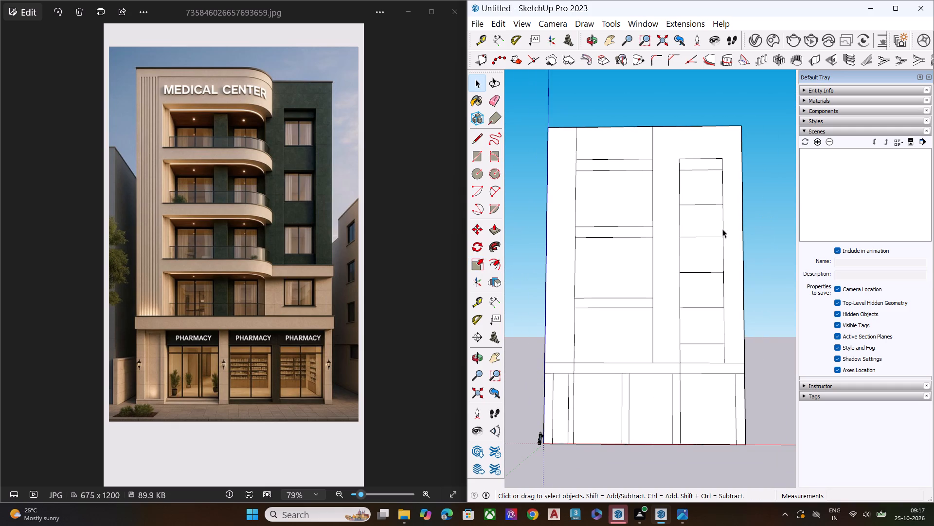
Examine the wall face around the window column and where it meets the band above the storefronts.
middle_drag(722, 229, 592, 316)
scroll(700, 128, up, 2)
click(718, 144)
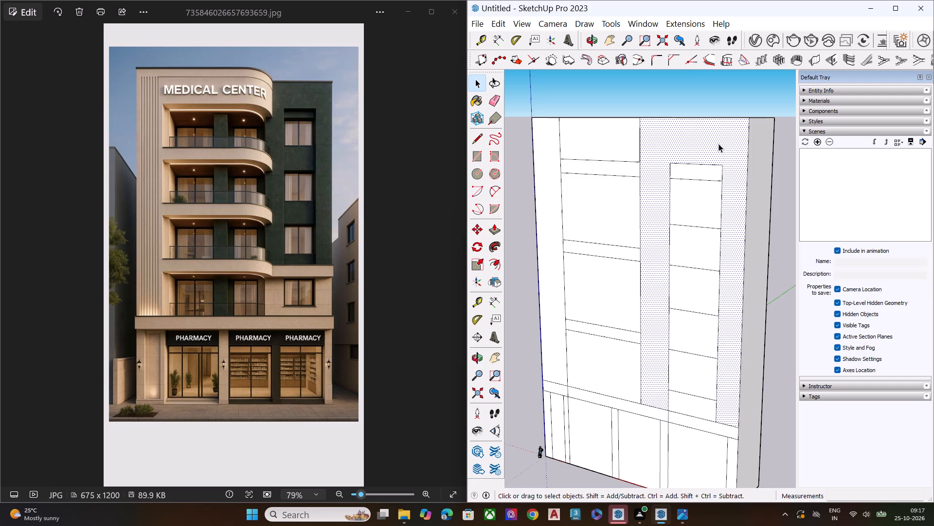
scroll(654, 156, down, 6)
scroll(648, 158, up, 1)
scroll(647, 158, down, 3)
middle_drag(693, 230, 750, 215)
scroll(735, 288, up, 8)
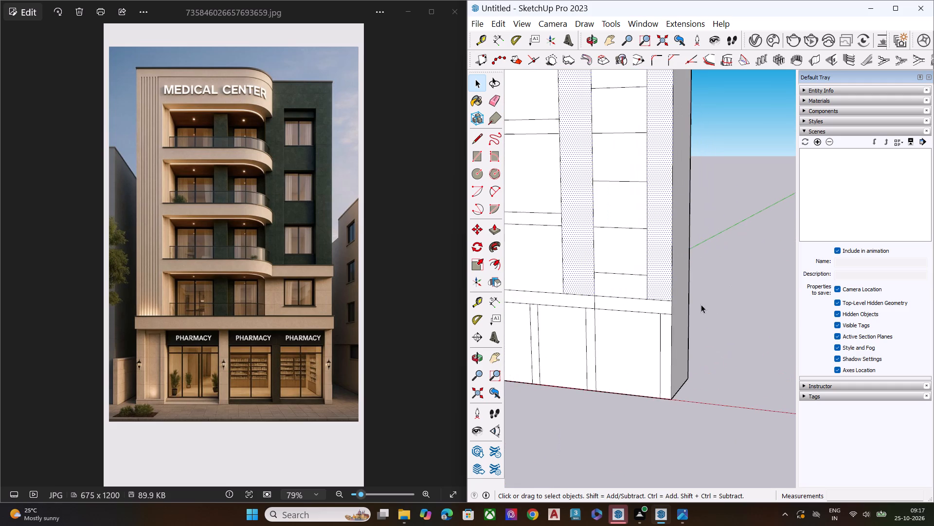
middle_drag(701, 304, 717, 288)
scroll(701, 304, up, 1)
key(space)
click(718, 293)
Erase the short vertical segment crossing the band above the storefronts, in line with the window column's left edge.
middle_drag(592, 316, 615, 301)
scroll(588, 323, up, 4)
key(e)
click(584, 291)
click(586, 291)
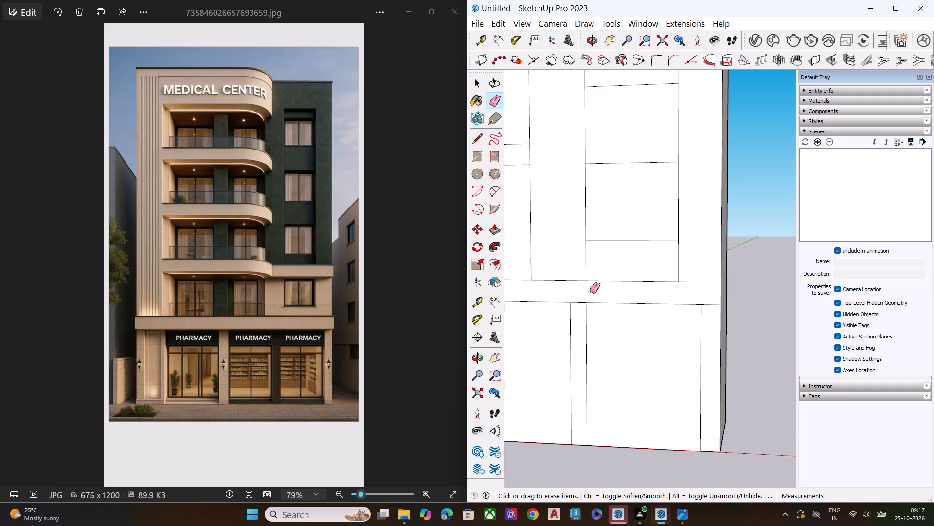
Check the extents of the band face above the storefronts and the wall face around the window column.
key(space)
click(666, 289)
middle_drag(700, 294, 595, 320)
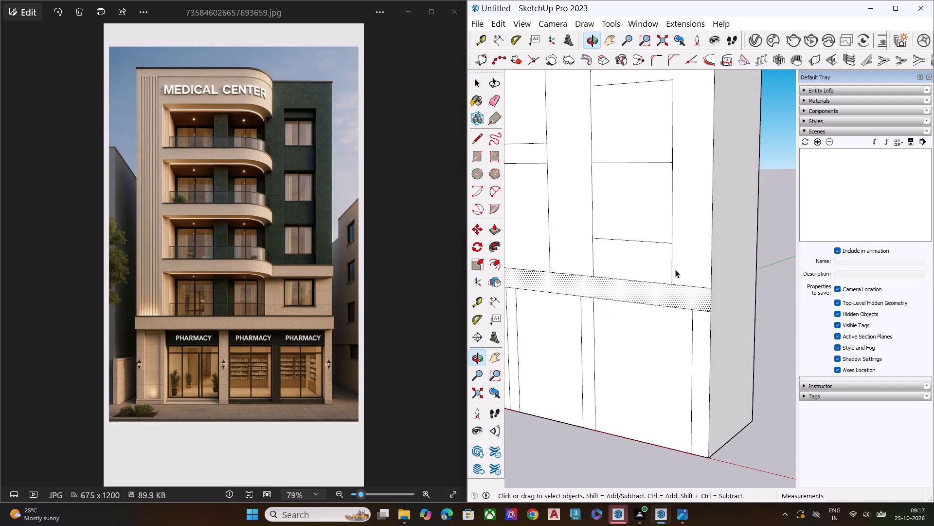
click(699, 263)
middle_drag(664, 291, 638, 307)
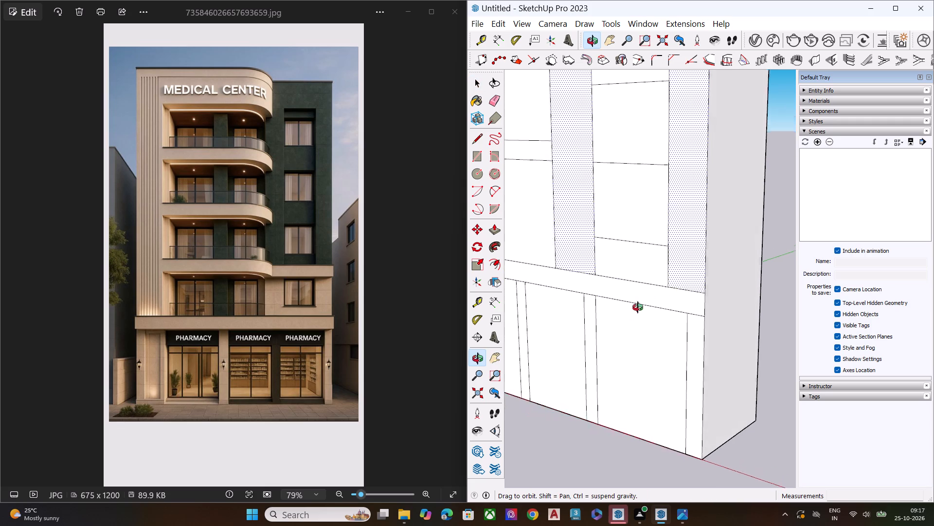
middle_drag(638, 307, 622, 321)
scroll(657, 289, down, 6)
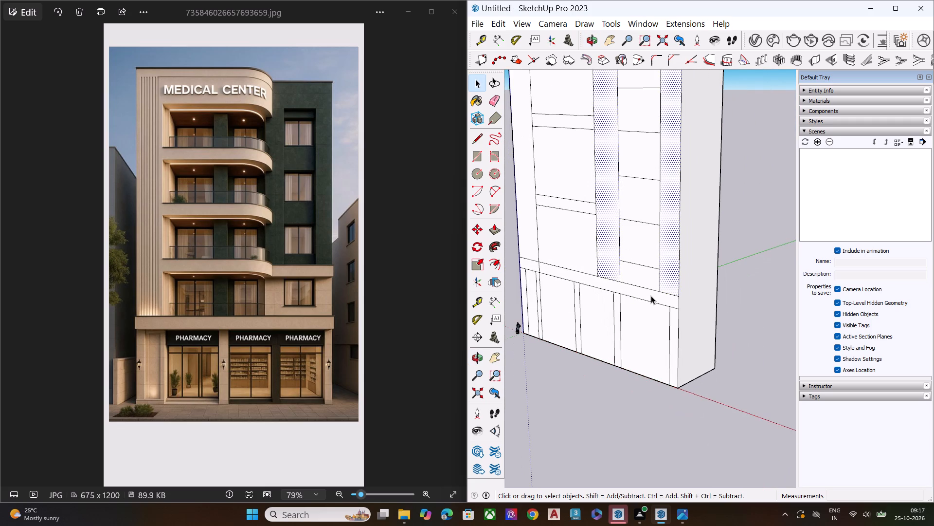
middle_drag(611, 270, 787, 238)
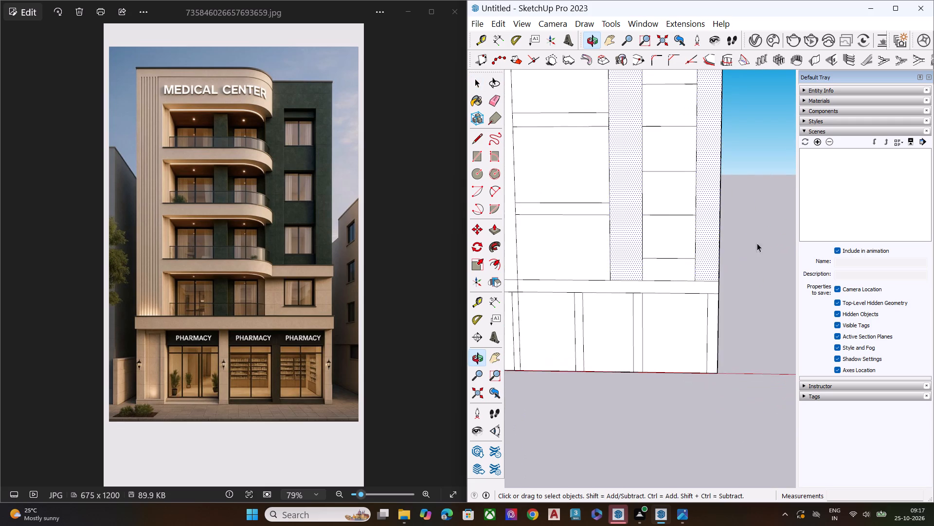
scroll(715, 227, down, 1)
scroll(715, 225, up, 3)
key(space)
click(755, 244)
Draw a horizontal line from the lowest floor band's upper right corner across to the window column's right edge.
key(l)
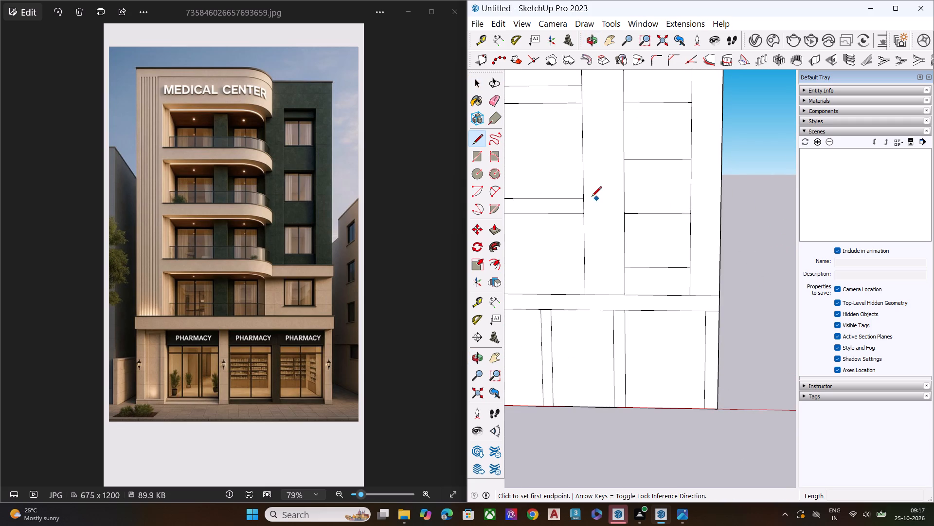
click(581, 199)
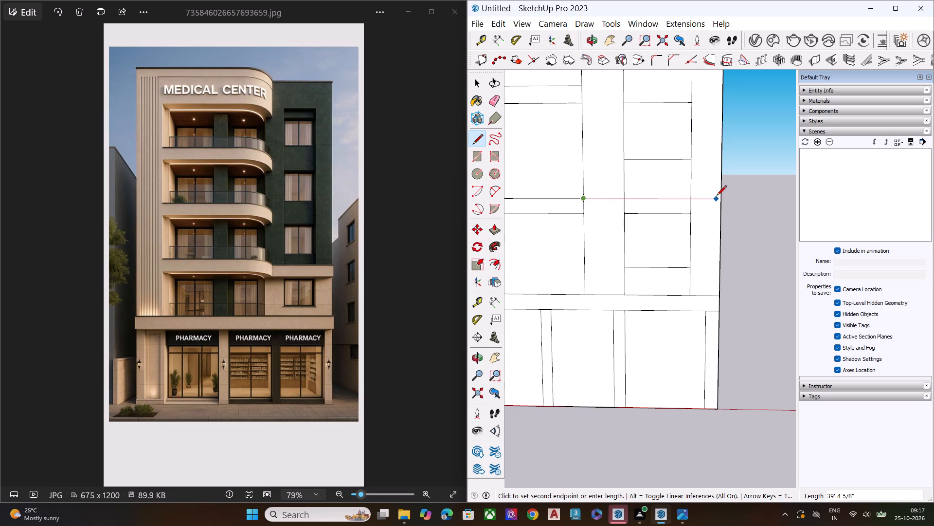
click(695, 200)
key(space)
Erase the part of the new horizontal line between the inner bay line and the window column.
middle_drag(598, 208, 605, 204)
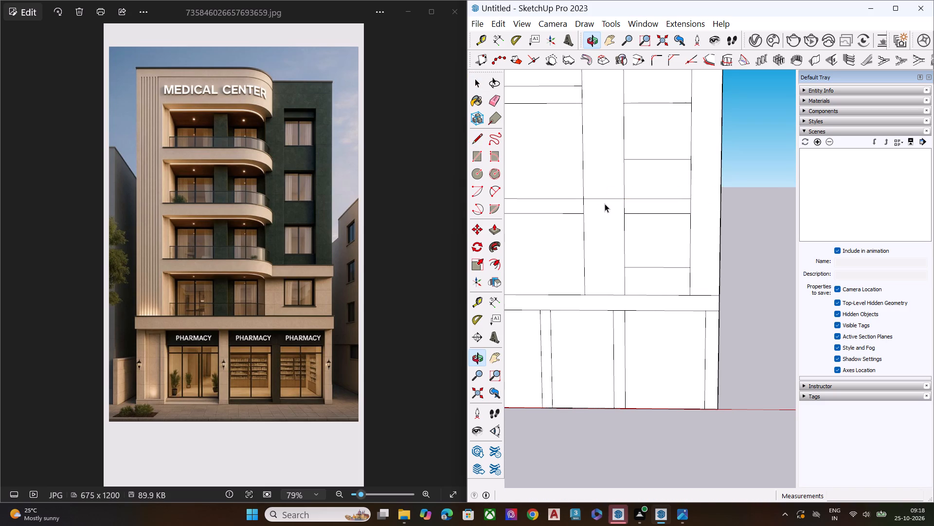
key(e)
click(603, 197)
click(602, 202)
click(609, 197)
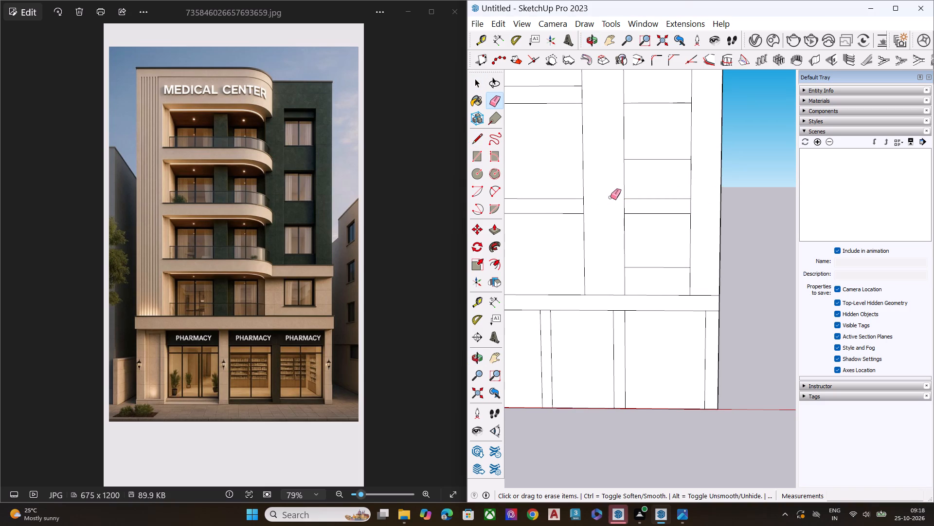
key(space)
scroll(628, 201, down, 2)
click(729, 241)
middle_drag(702, 234, 716, 212)
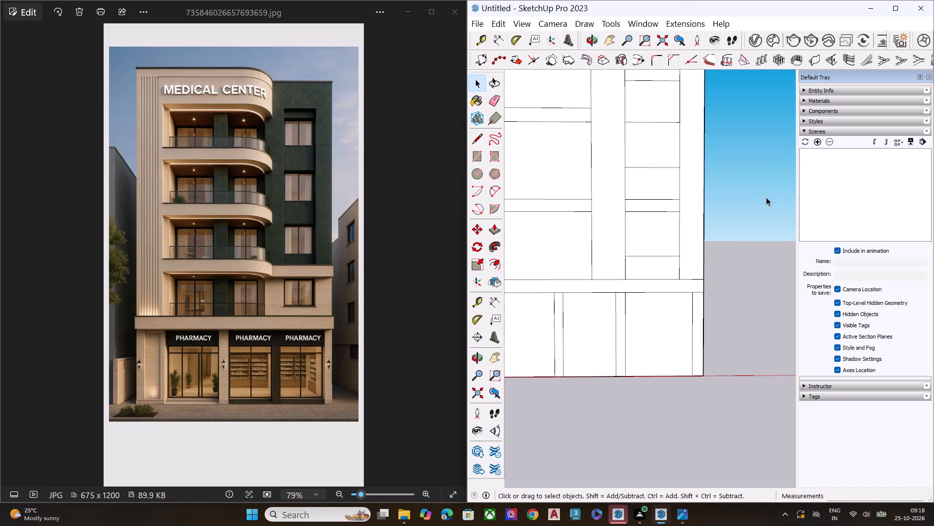
Push/Pull the building's rear face outward to make the block much deeper.
scroll(822, 196, down, 1)
scroll(663, 201, down, 2)
scroll(656, 203, up, 1)
scroll(657, 205, down, 7)
middle_drag(716, 243, 453, 306)
scroll(519, 145, up, 6)
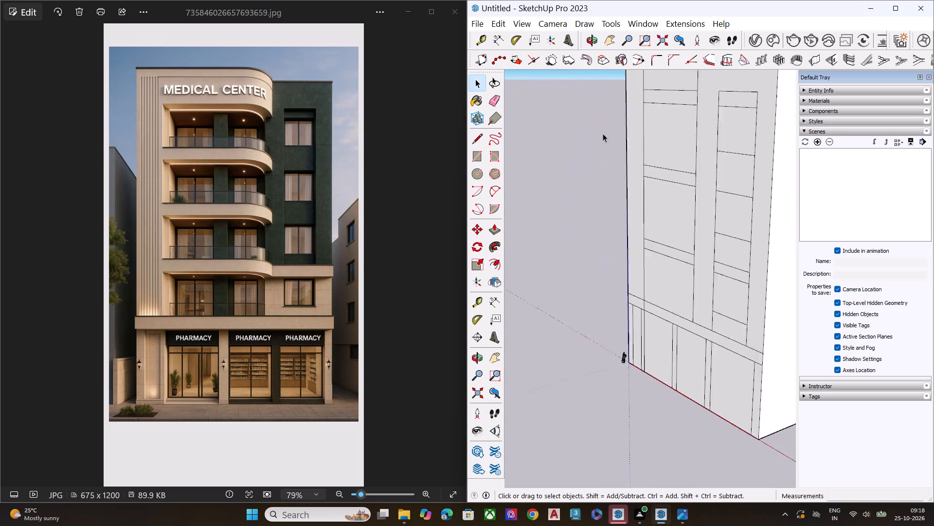
scroll(603, 133, up, 2)
scroll(533, 207, down, 8)
middle_drag(660, 213, 667, 176)
scroll(675, 171, up, 3)
scroll(680, 170, down, 1)
scroll(683, 170, up, 1)
middle_drag(684, 188, 483, 237)
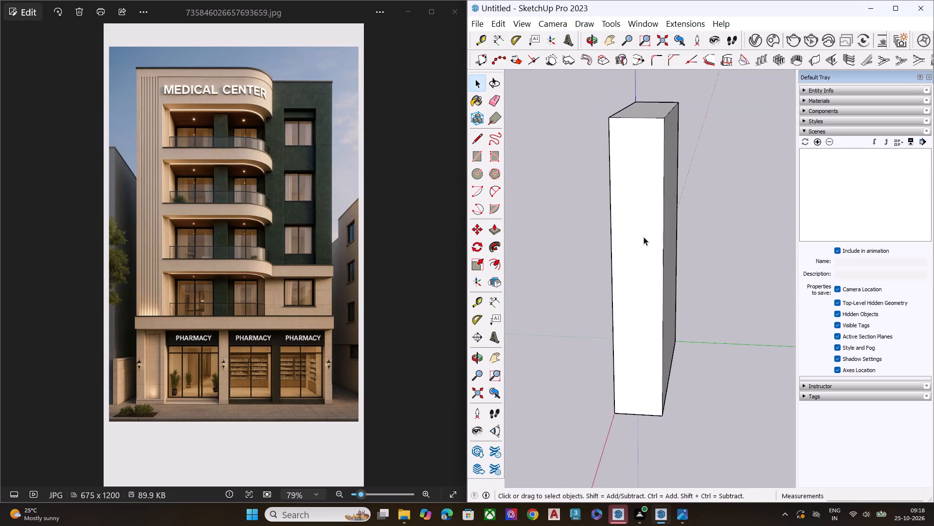
scroll(652, 238, up, 1)
middle_drag(649, 238, 584, 240)
click(689, 238)
key(p)
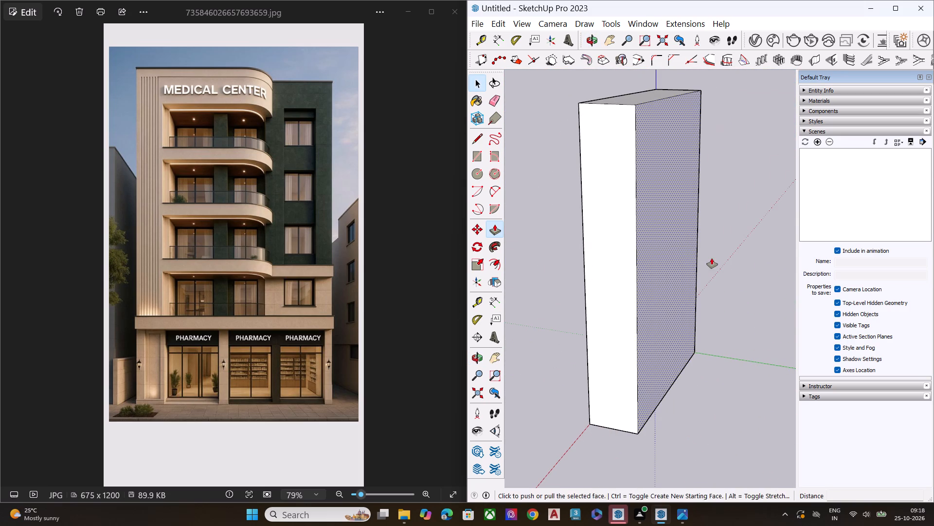
click(712, 258)
click(767, 259)
key(space)
Scale the topmost floor band's height down from its upper edge by a factor of about 0.81.
middle_drag(631, 271, 884, 251)
middle_drag(665, 257, 671, 254)
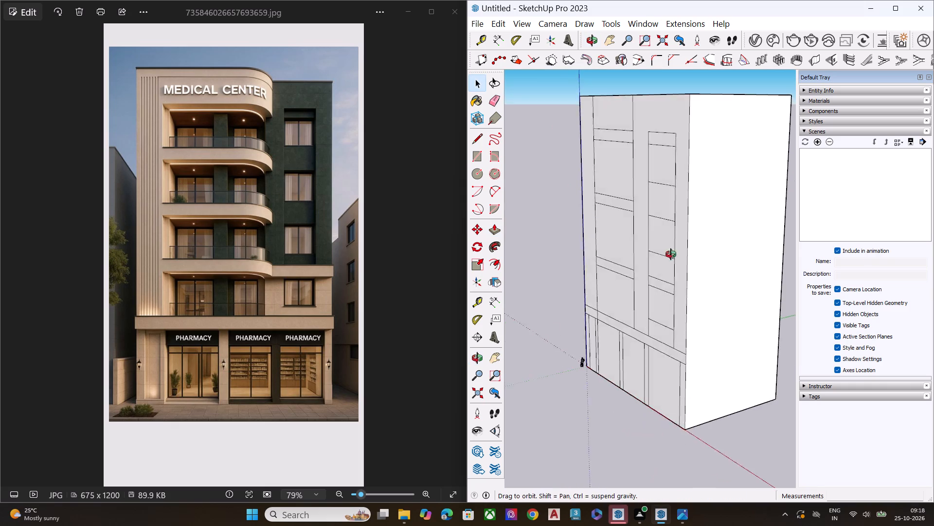
middle_drag(671, 254, 777, 229)
middle_drag(659, 238, 702, 200)
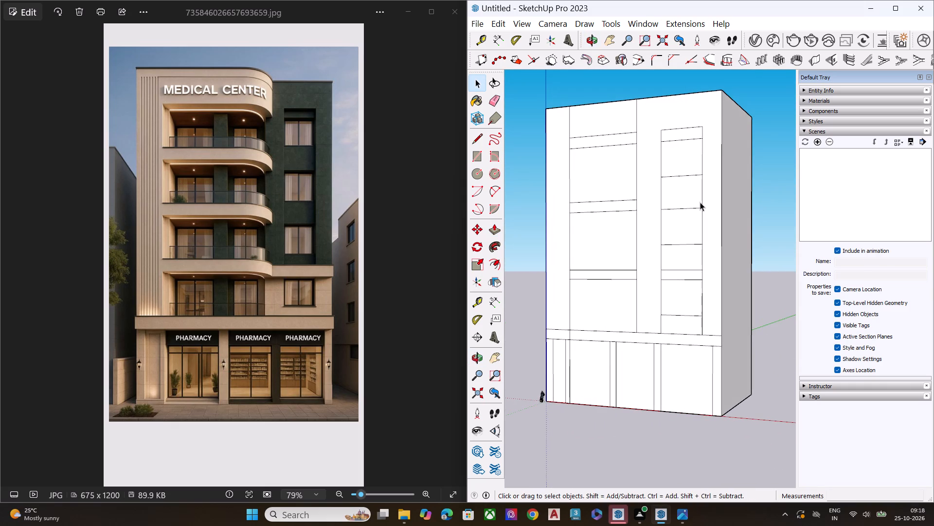
scroll(595, 175, down, 4)
middle_drag(608, 209, 579, 214)
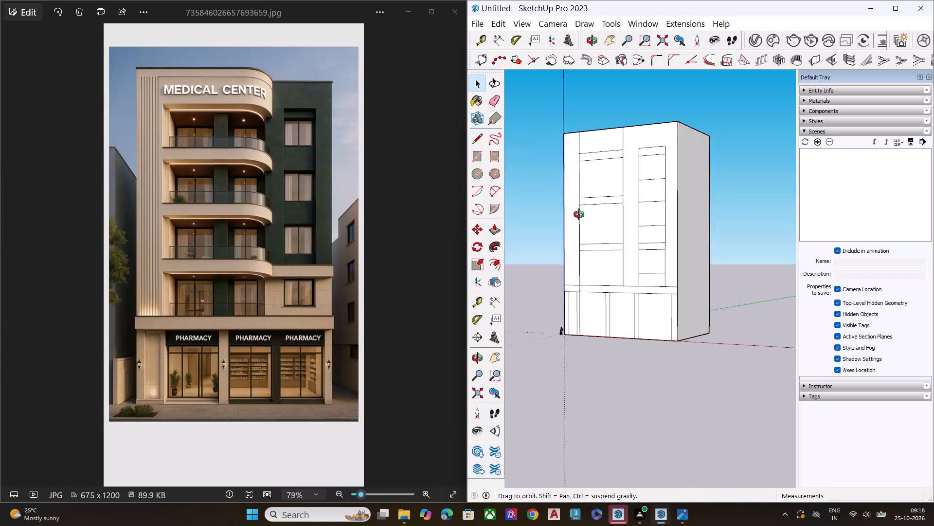
middle_drag(579, 214, 567, 216)
scroll(576, 135, up, 4)
scroll(579, 129, down, 1)
scroll(579, 129, up, 2)
middle_drag(638, 169, 651, 228)
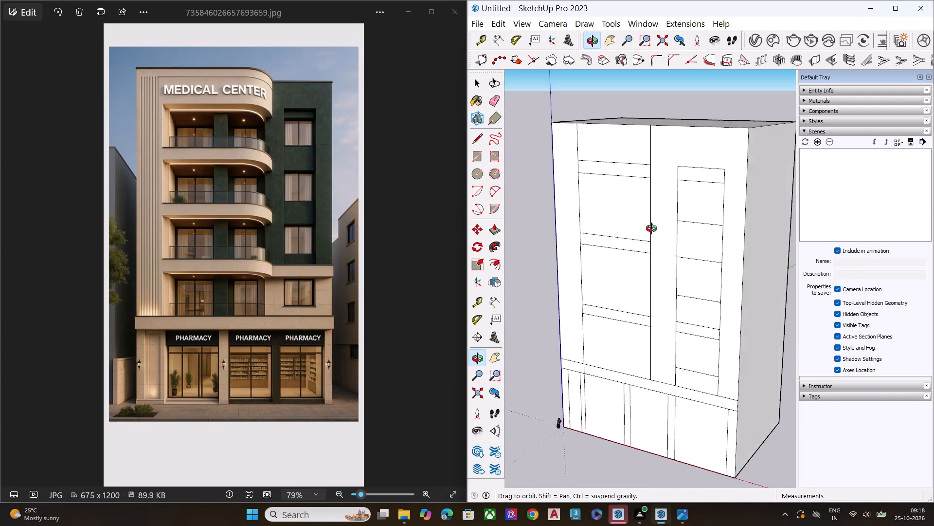
middle_drag(651, 228, 753, 199)
double_click(616, 166)
scroll(612, 168, up, 2)
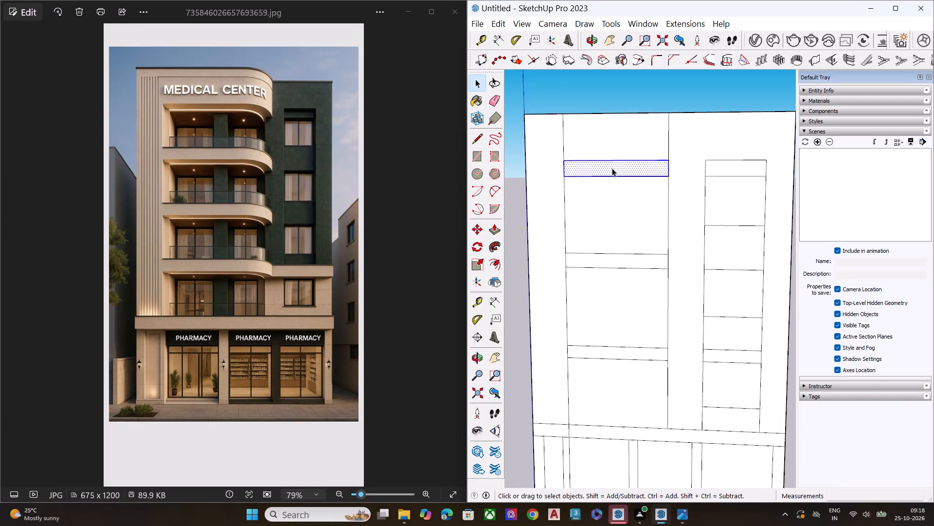
scroll(612, 168, up, 3)
key(d)
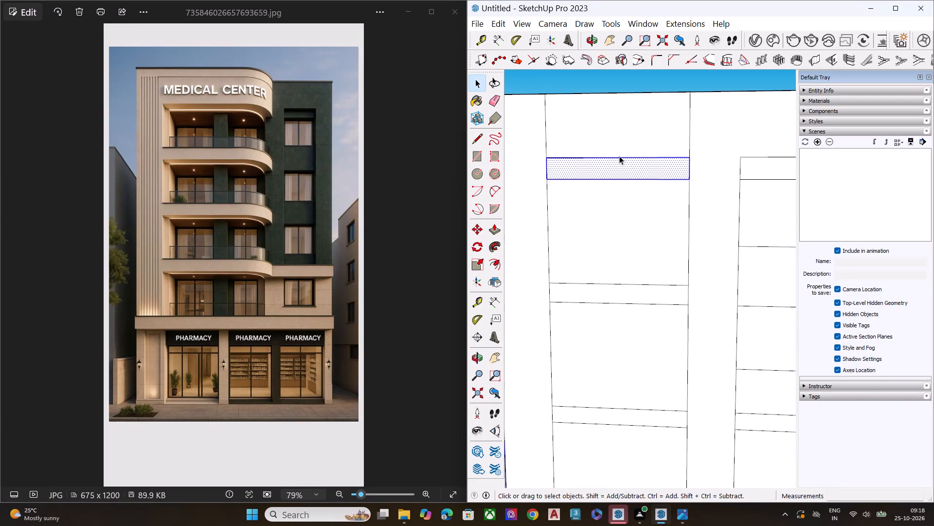
key(s)
click(616, 157)
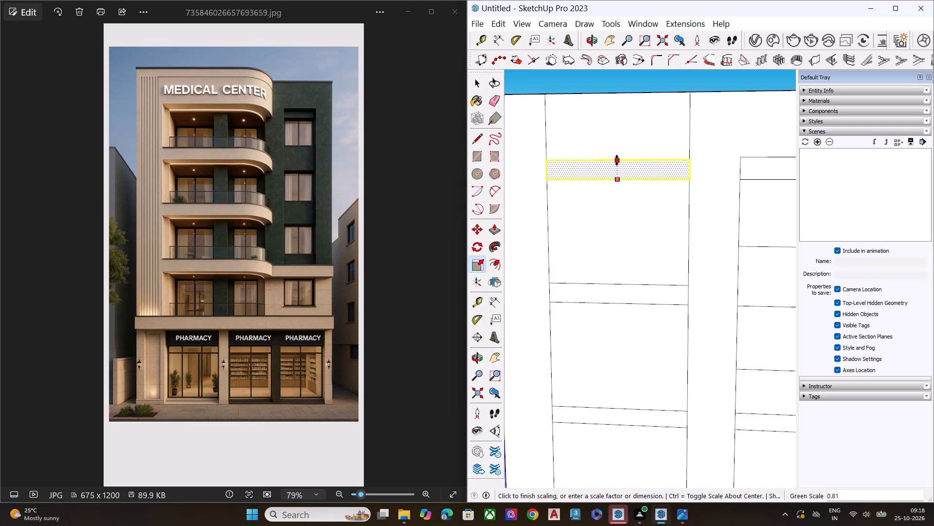
click(617, 160)
key(space)
scroll(581, 169, down, 10)
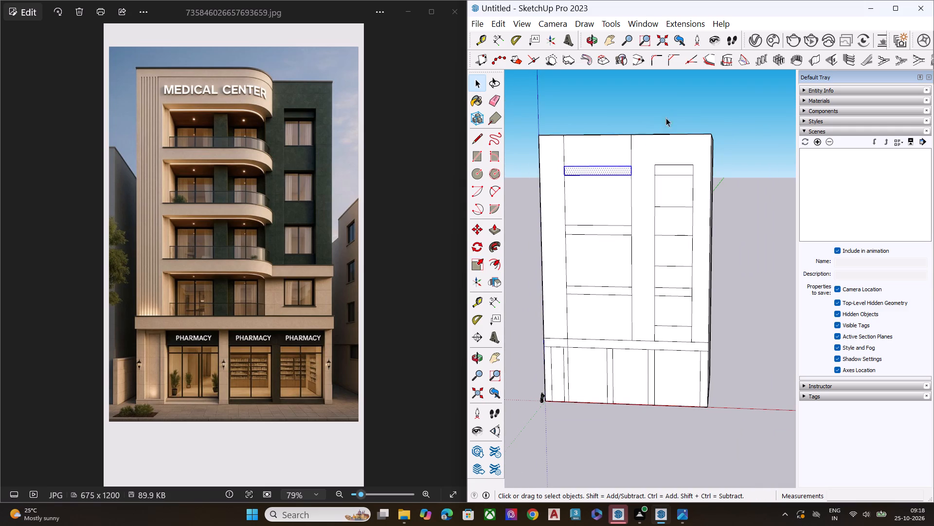
click(670, 112)
Erase the short vertical segments closing the left ends of the three upper floor bands, joining them to the left wall strip.
middle_drag(675, 164, 564, 182)
scroll(567, 162, up, 8)
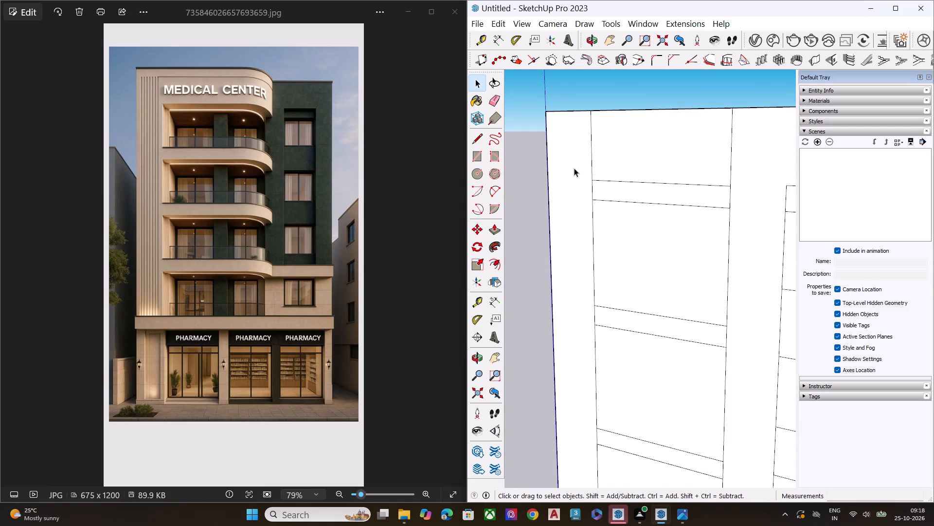
key(e)
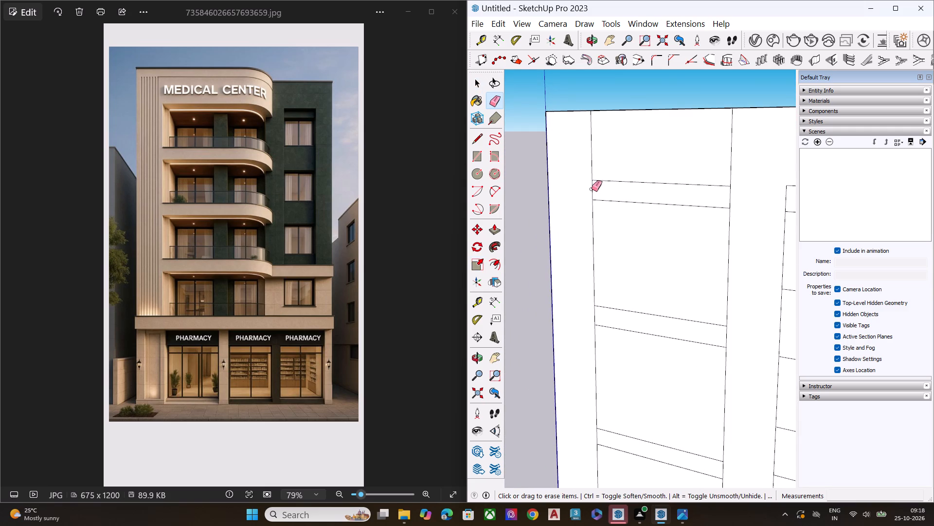
click(592, 189)
scroll(586, 151, down, 5)
scroll(586, 151, up, 2)
scroll(586, 151, down, 4)
middle_drag(590, 251, 618, 227)
scroll(602, 263, up, 1)
scroll(602, 263, down, 1)
scroll(602, 264, up, 4)
click(584, 243)
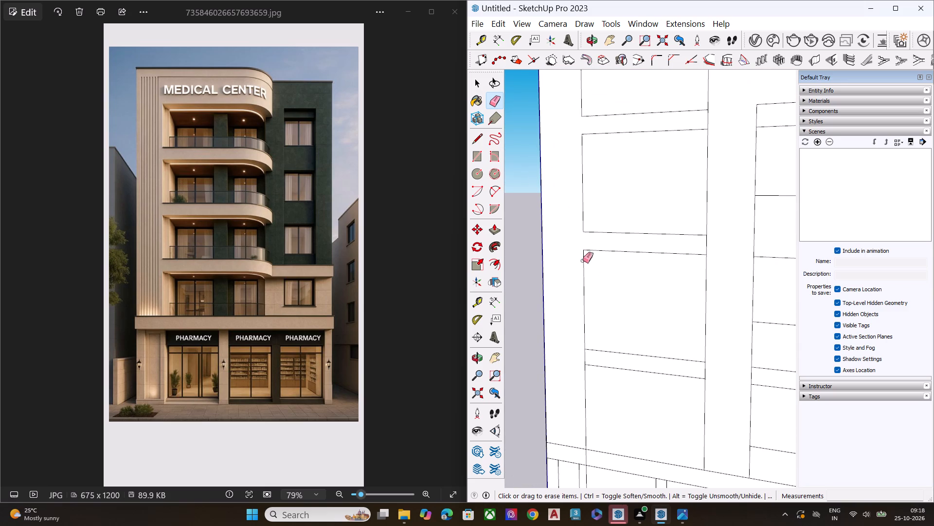
click(586, 357)
key(space)
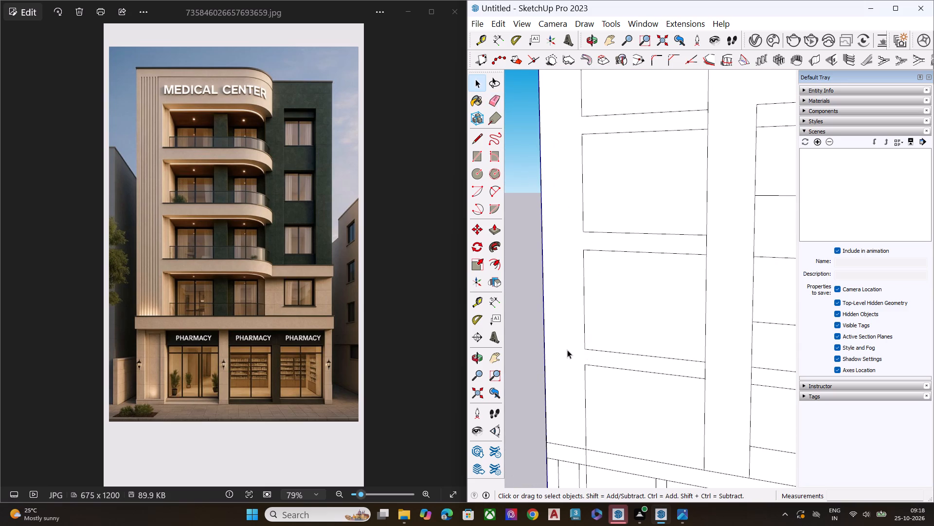
Erase the short vertical segment crossing the band above the storefronts, in line with the balcony bay's left edge.
scroll(589, 241, down, 5)
middle_drag(602, 252, 611, 223)
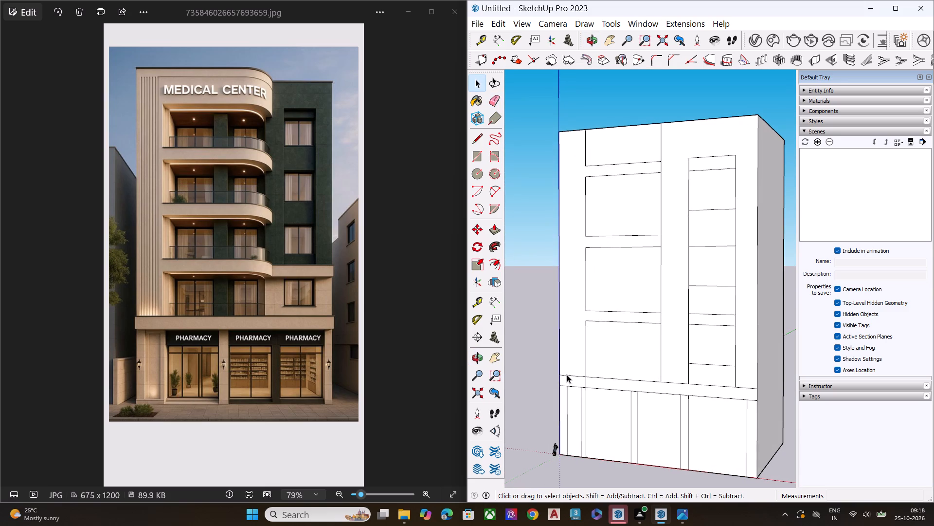
key(e)
middle_drag(587, 402, 603, 358)
scroll(586, 426, up, 2)
scroll(584, 431, down, 2)
scroll(584, 431, up, 8)
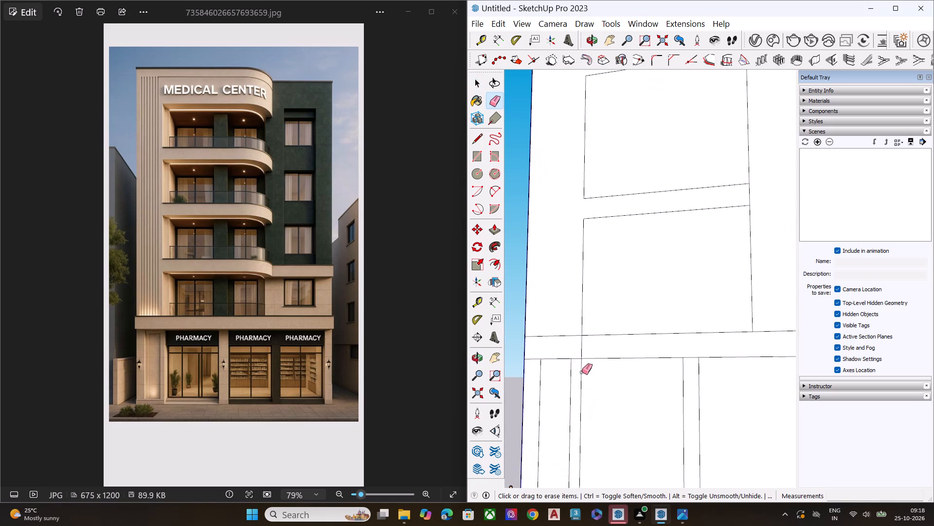
click(581, 348)
key(space)
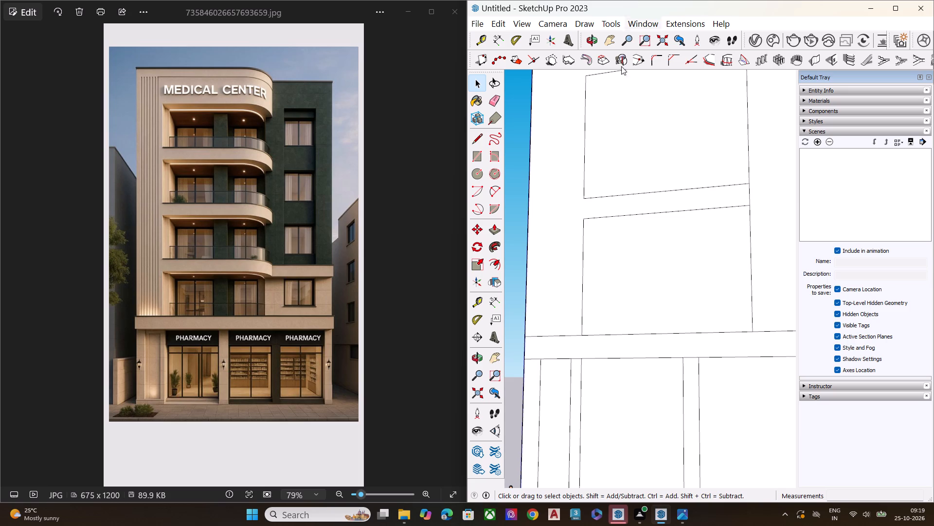
Check the extents of the left wall face and the floor bands joined to it.
scroll(584, 220, down, 2)
scroll(584, 220, up, 2)
scroll(584, 220, down, 2)
scroll(577, 227, up, 2)
scroll(575, 229, down, 1)
click(568, 234)
scroll(554, 265, up, 1)
scroll(551, 267, down, 5)
middle_drag(622, 218, 598, 277)
scroll(600, 200, down, 1)
scroll(600, 200, up, 2)
scroll(600, 200, down, 9)
middle_drag(620, 242, 657, 277)
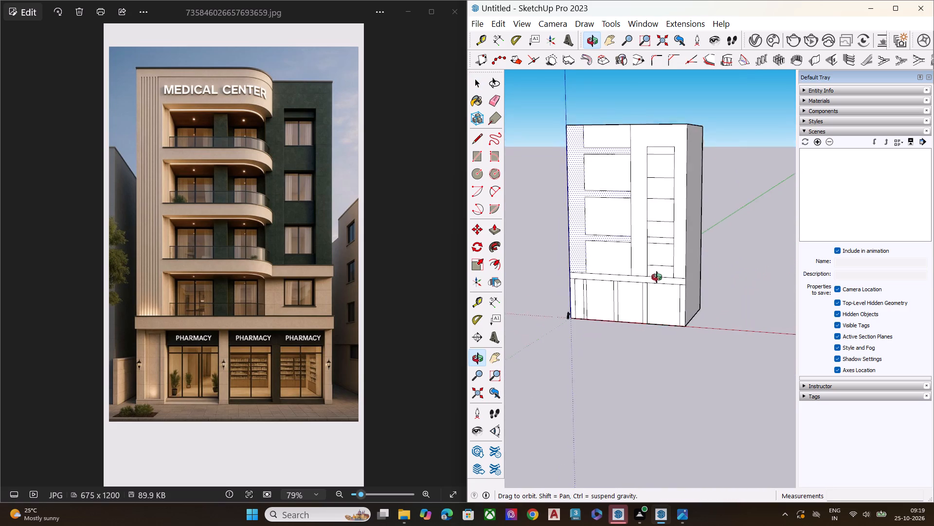
middle_drag(657, 277, 656, 278)
scroll(603, 126, up, 1)
scroll(594, 113, down, 1)
scroll(590, 109, up, 7)
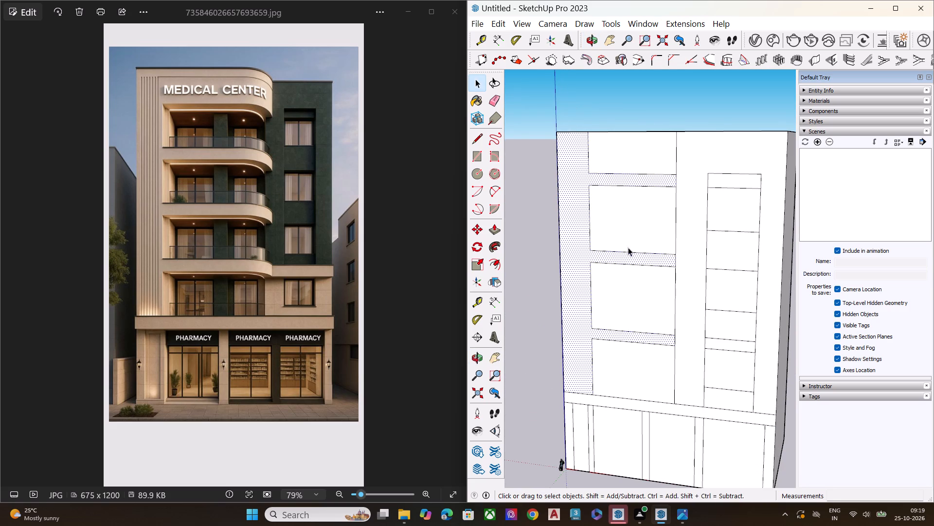
click(606, 99)
scroll(567, 187, down, 1)
scroll(567, 188, up, 3)
scroll(575, 194, down, 3)
Draw a vertical line about 107' 10" long from the midpoint of the balcony bay's roof edge down to the band above the storefronts.
middle_drag(604, 219, 712, 219)
middle_drag(662, 294, 660, 294)
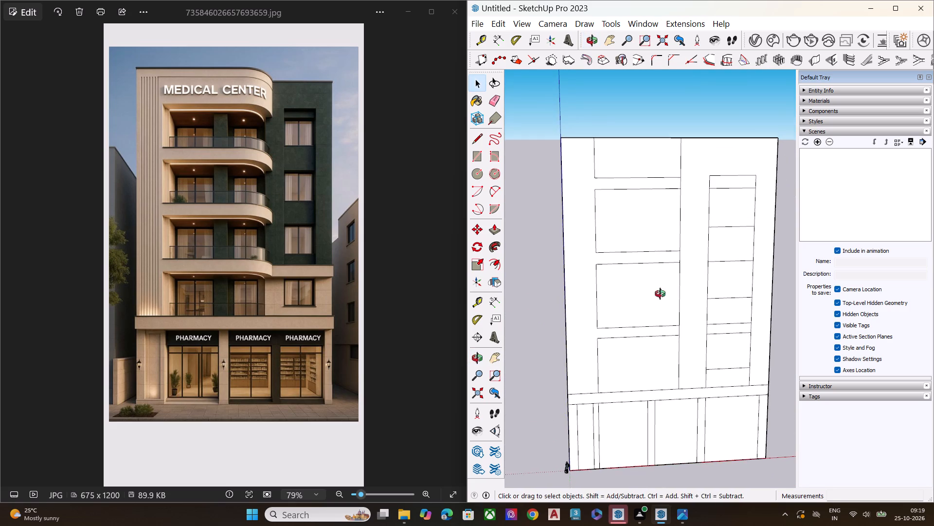
middle_drag(660, 294, 650, 218)
key(l)
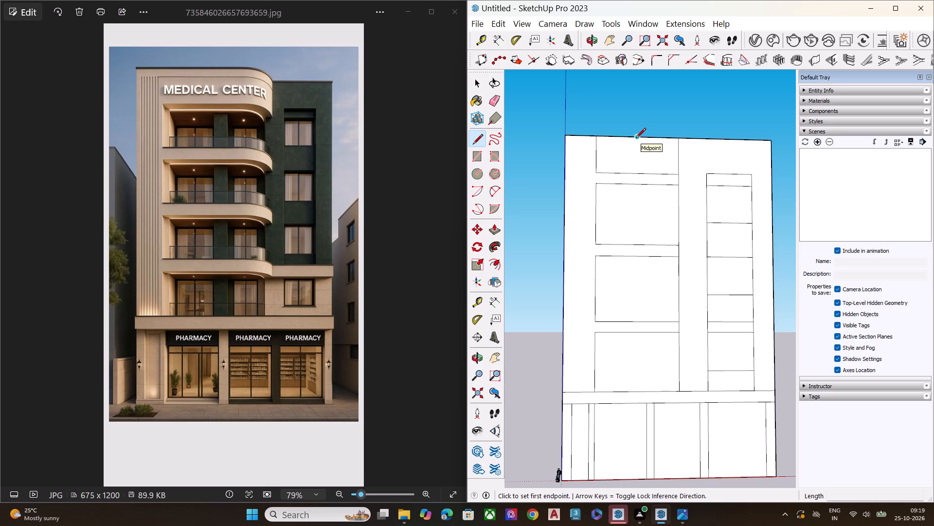
click(636, 139)
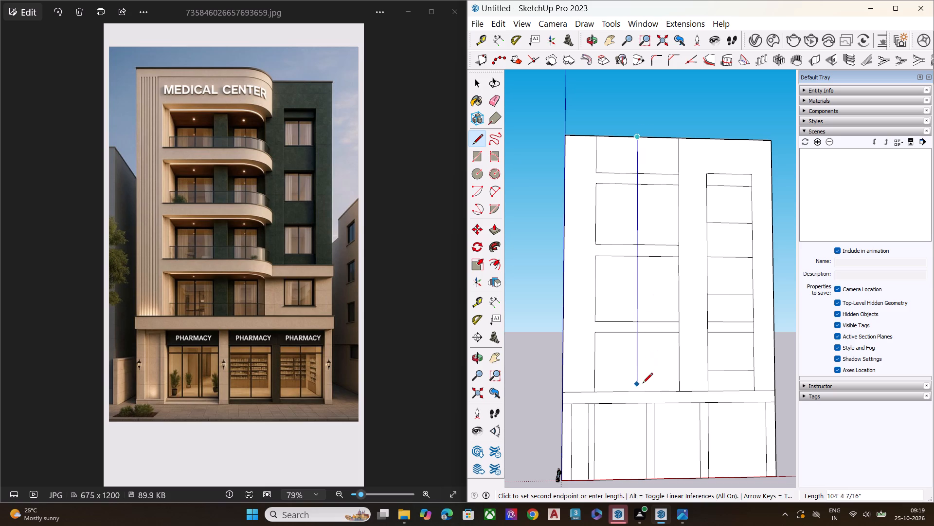
click(640, 391)
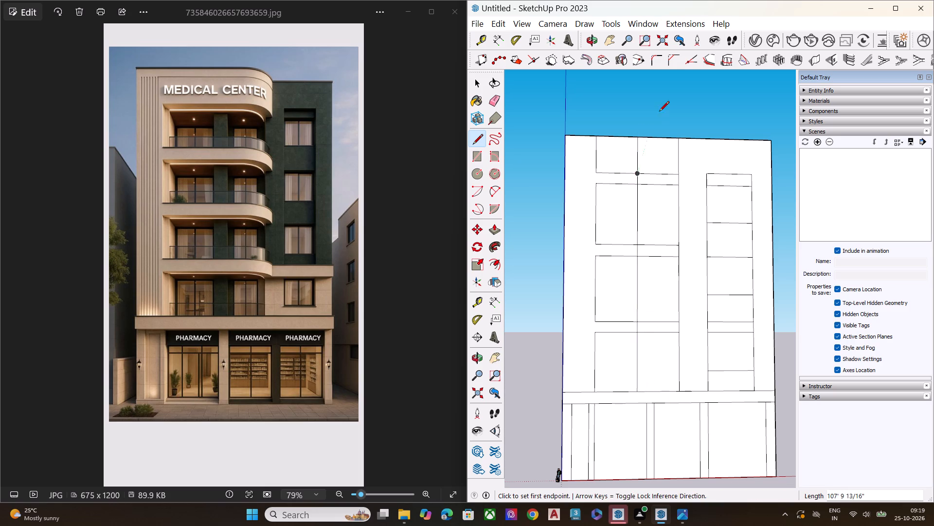
Draw a second vertical line just right of the bay's centre line, from the roof edge down to the band above the storefronts.
click(652, 138)
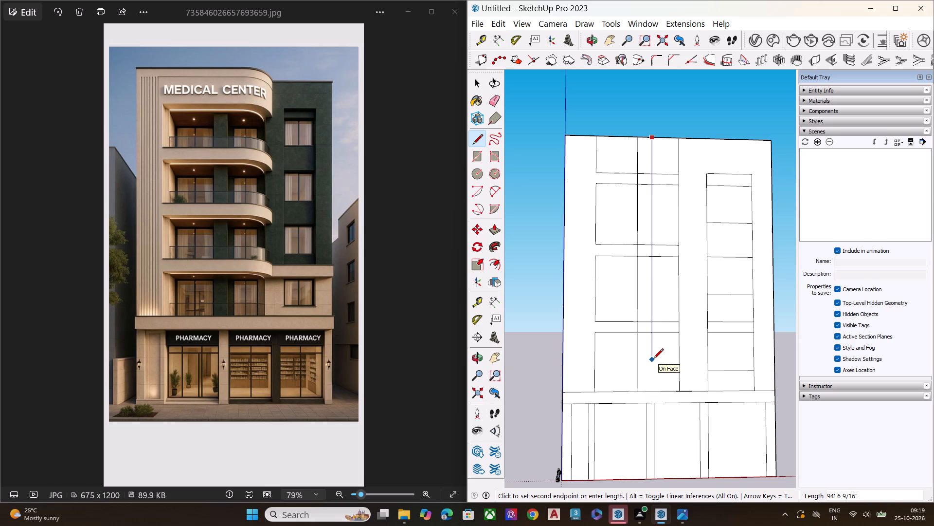
middle_drag(653, 353, 625, 343)
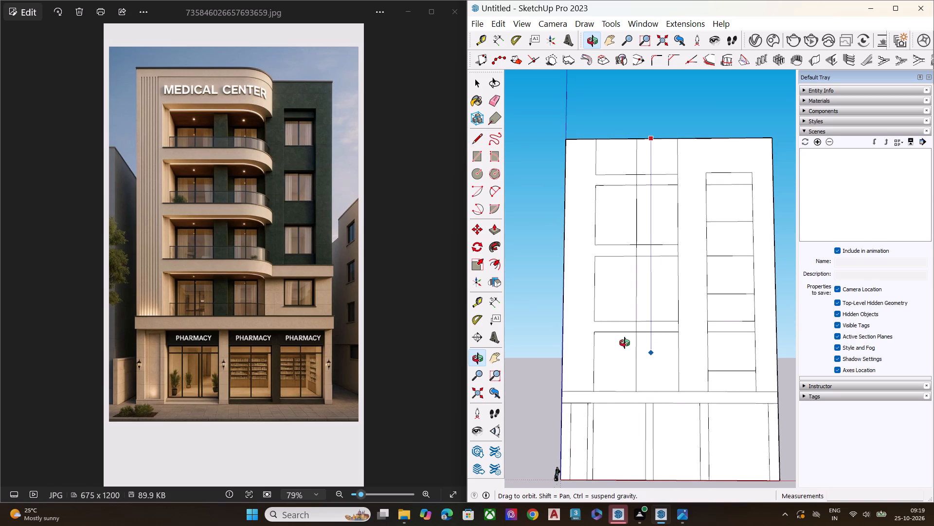
middle_drag(625, 343, 629, 346)
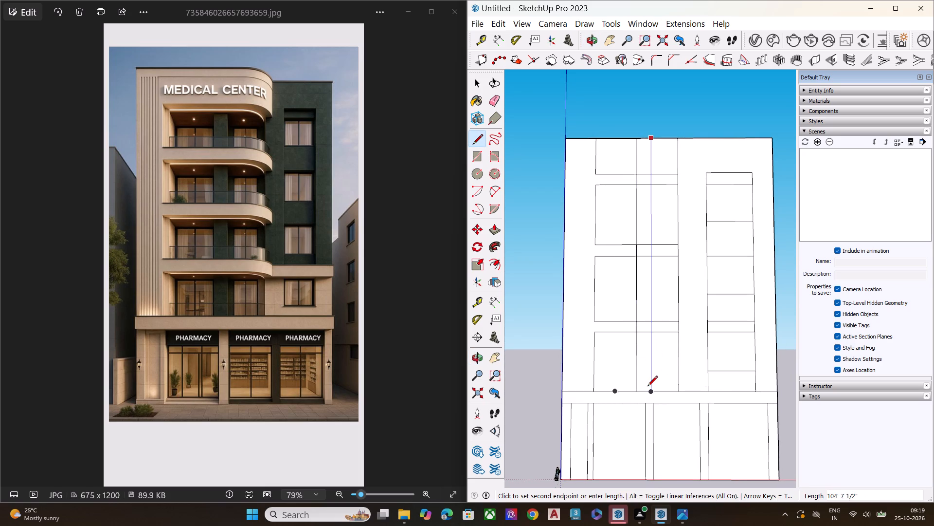
click(653, 393)
key(space)
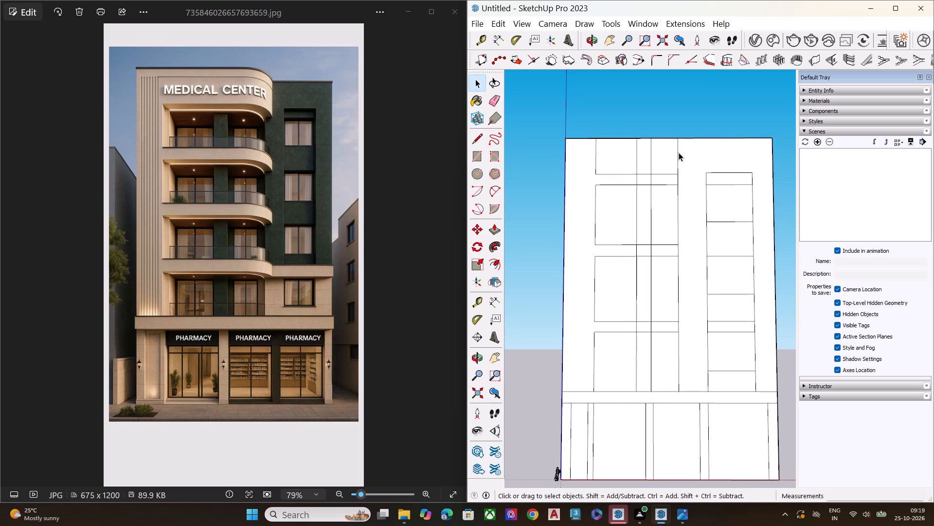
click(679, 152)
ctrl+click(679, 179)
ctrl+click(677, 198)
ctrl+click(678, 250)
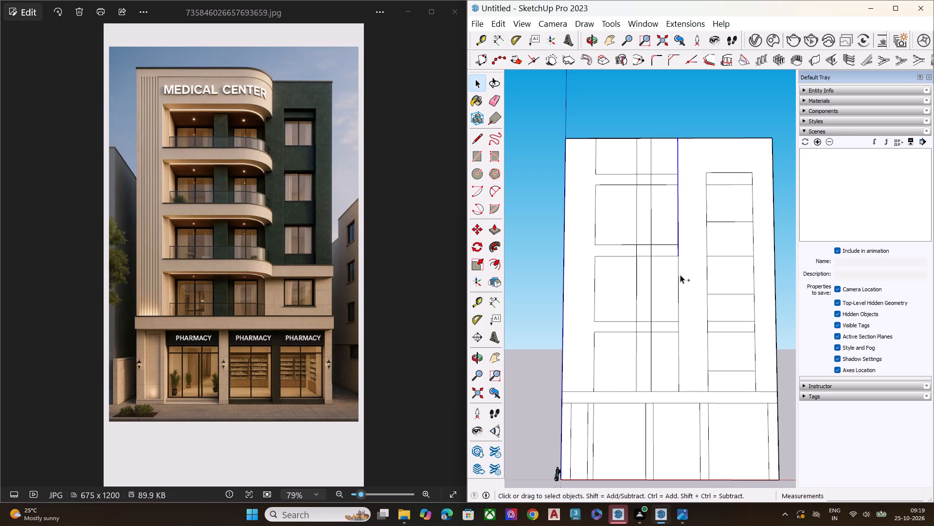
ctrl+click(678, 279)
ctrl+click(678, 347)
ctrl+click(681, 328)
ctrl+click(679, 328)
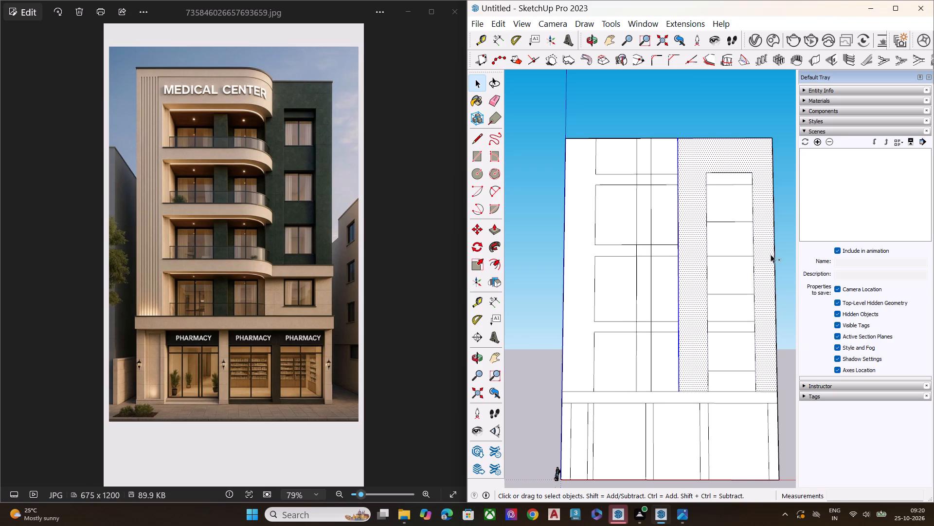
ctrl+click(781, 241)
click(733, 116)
Move the whole vertical edge on the balcony bay's right side, from roof to storefront band, about 3' 5" outward to widen the bay.
scroll(666, 156, up, 1)
scroll(666, 155, down, 1)
scroll(666, 155, up, 3)
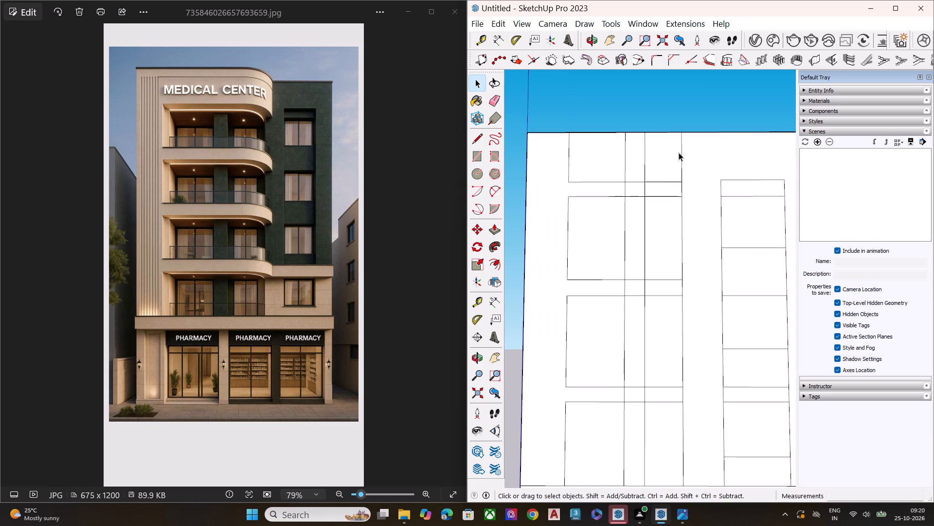
click(684, 153)
click(682, 163)
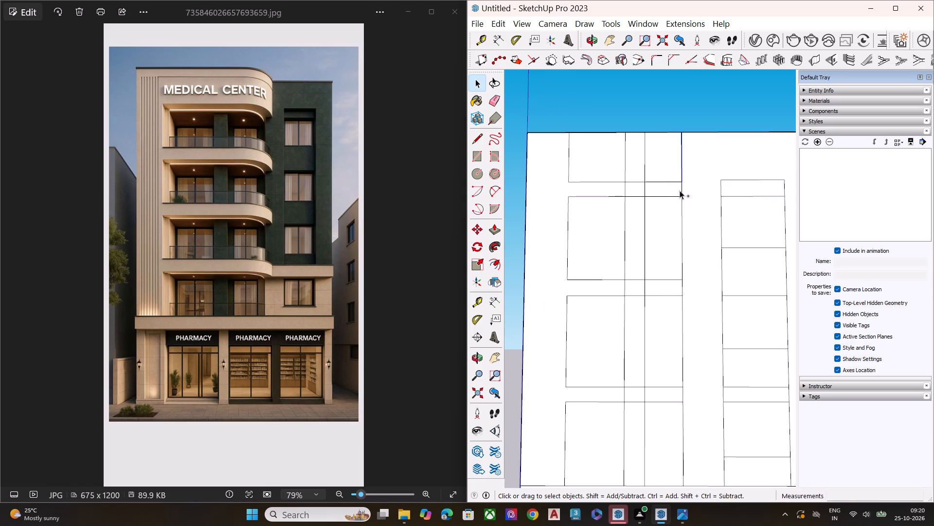
ctrl+click(683, 188)
drag(680, 134, 683, 190)
drag(683, 190, 690, 412)
scroll(684, 347, down, 3)
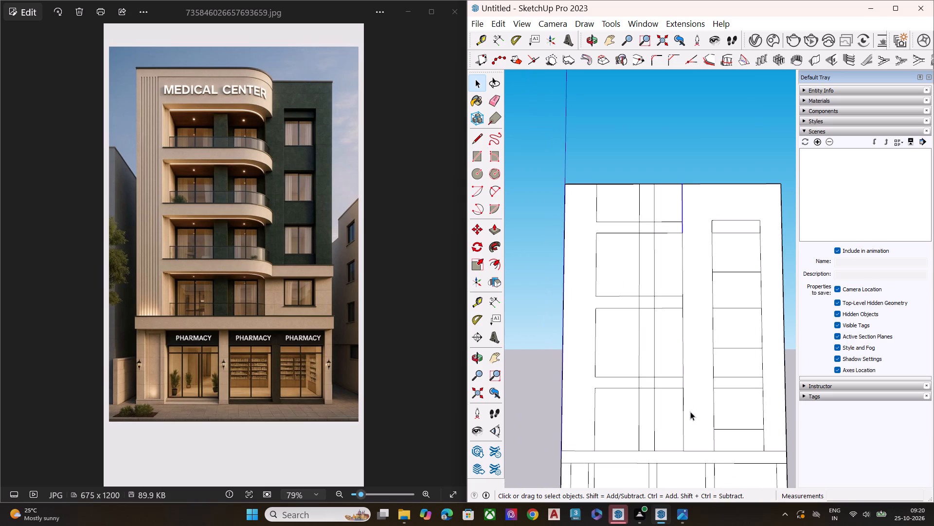
drag(690, 412, 681, 428)
drag(677, 201, 691, 446)
ctrl+drag(679, 190, 701, 345)
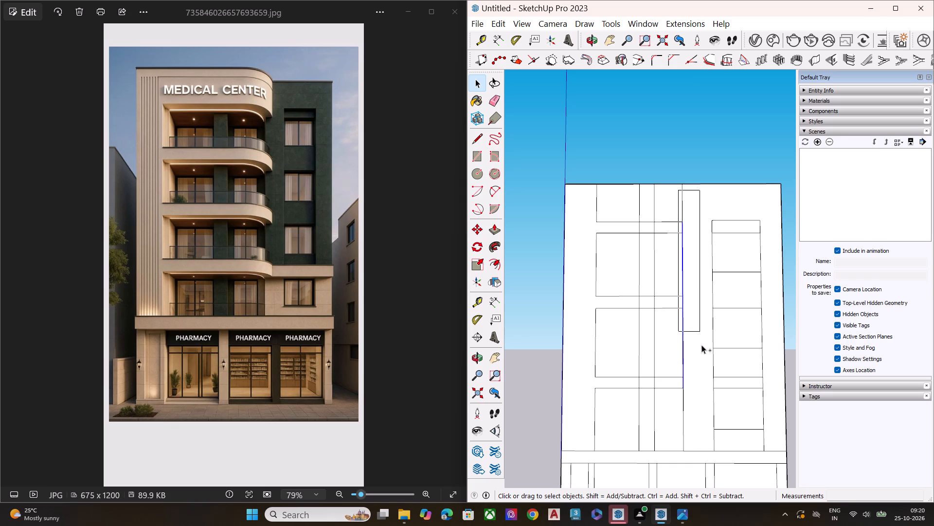
ctrl+drag(701, 345, 691, 449)
ctrl+drag(677, 194, 695, 224)
ctrl+drag(695, 224, 691, 450)
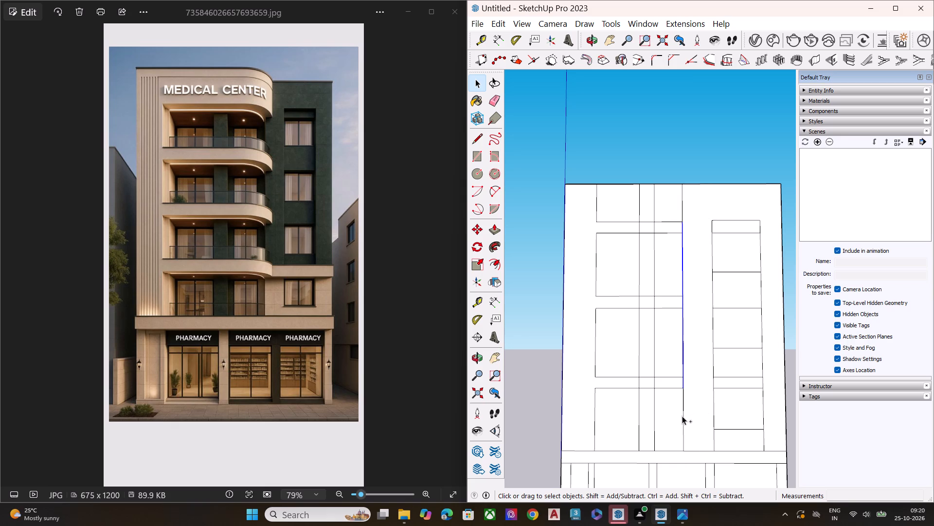
ctrl+click(682, 416)
ctrl+click(683, 204)
scroll(684, 203, up, 1)
key(m)
click(680, 181)
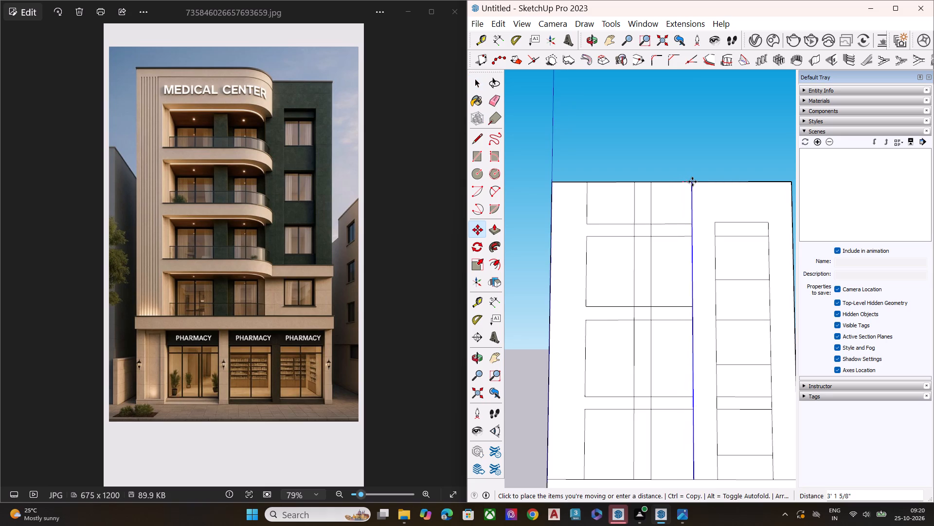
scroll(690, 185, down, 1)
scroll(690, 185, up, 2)
scroll(690, 185, down, 3)
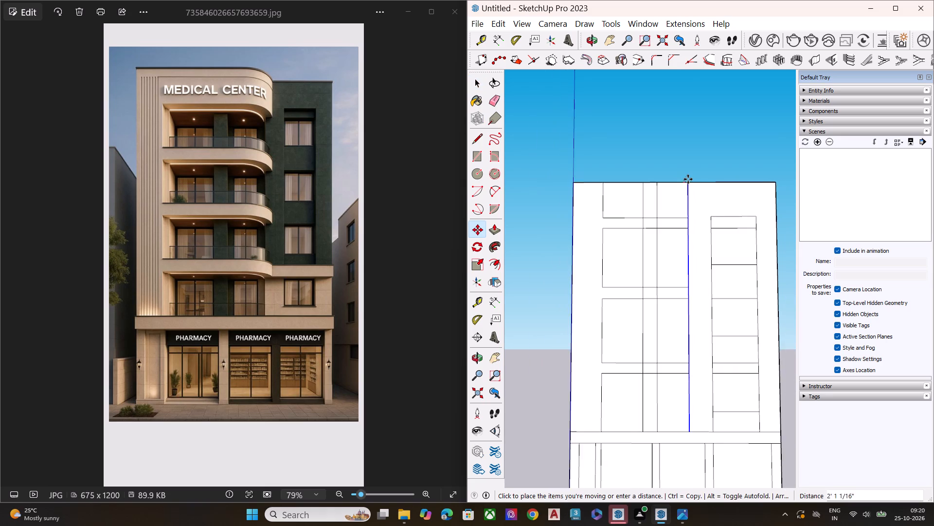
scroll(688, 179, down, 5)
scroll(688, 179, up, 1)
scroll(688, 179, down, 1)
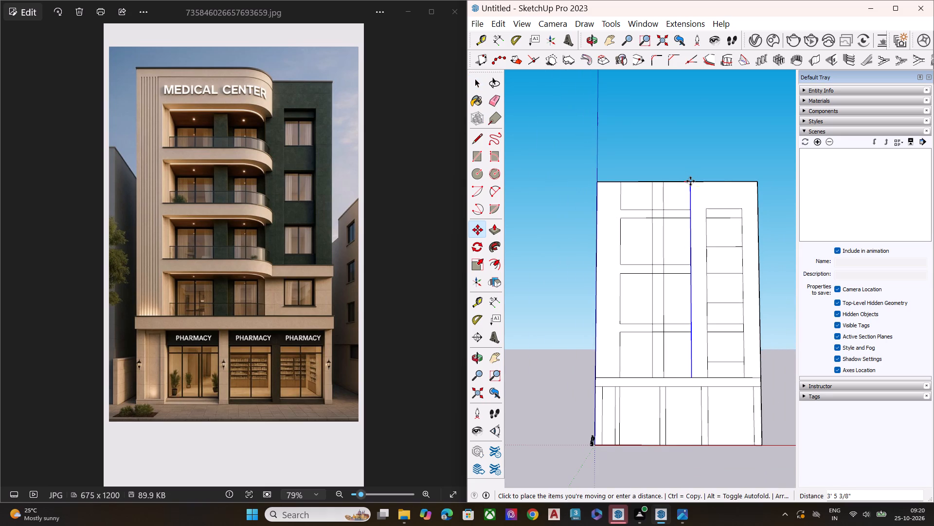
click(690, 181)
key(space)
click(699, 158)
Erase both off-centre vertical divider lines from the balcony bay's top two panels and the floor band between them.
scroll(655, 198, down, 1)
scroll(655, 198, up, 3)
scroll(655, 198, down, 2)
scroll(655, 198, up, 1)
scroll(655, 198, down, 1)
scroll(660, 196, up, 1)
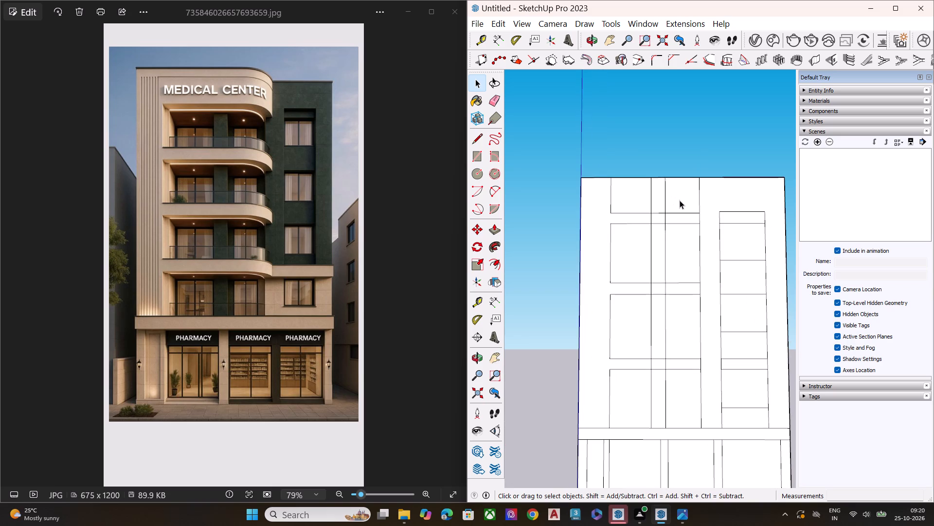
key(e)
click(666, 196)
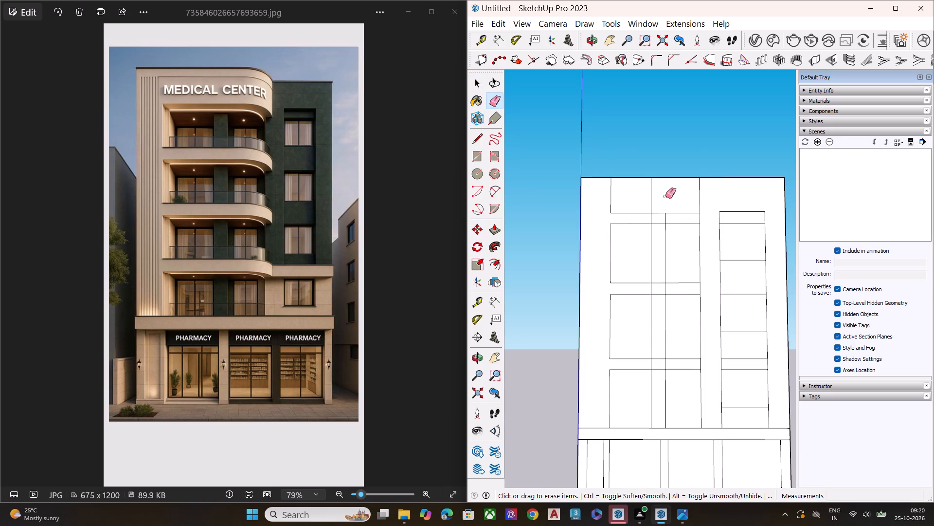
click(651, 197)
click(665, 218)
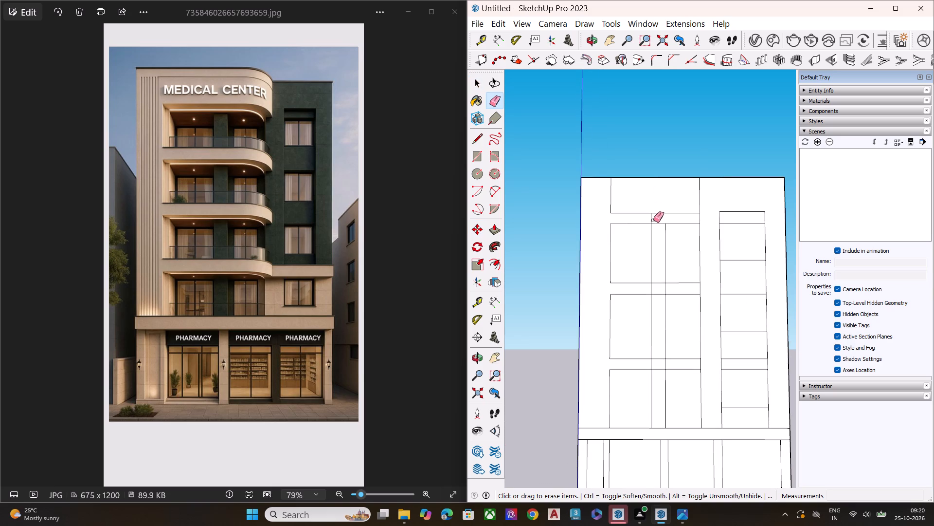
click(651, 217)
click(666, 235)
click(650, 238)
Erase the remaining segments of both divider lines in the balcony bay's lower two panels and the floor bands above them.
scroll(635, 155, down, 2)
scroll(635, 155, up, 1)
scroll(635, 155, down, 3)
scroll(647, 267, up, 4)
scroll(650, 277, down, 1)
scroll(650, 278, up, 6)
scroll(661, 244, down, 1)
scroll(661, 244, up, 6)
click(662, 244)
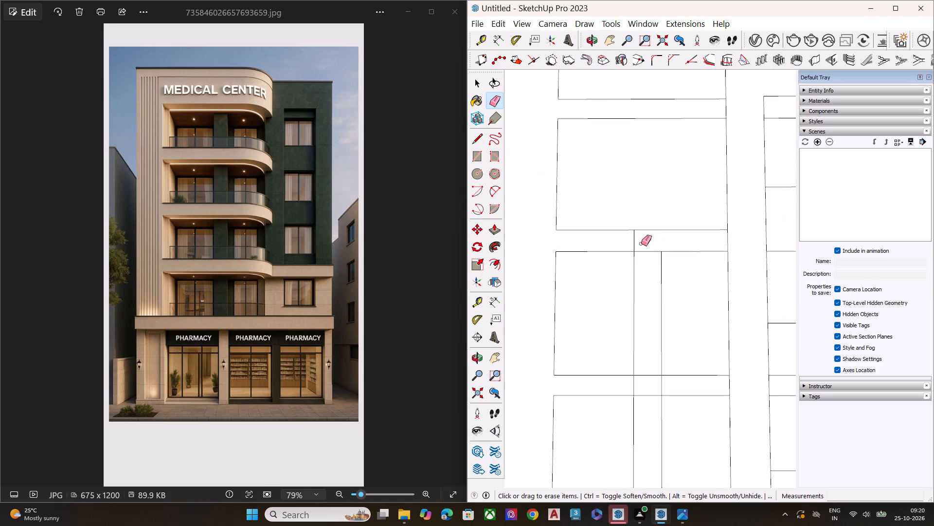
click(633, 241)
click(635, 270)
click(660, 272)
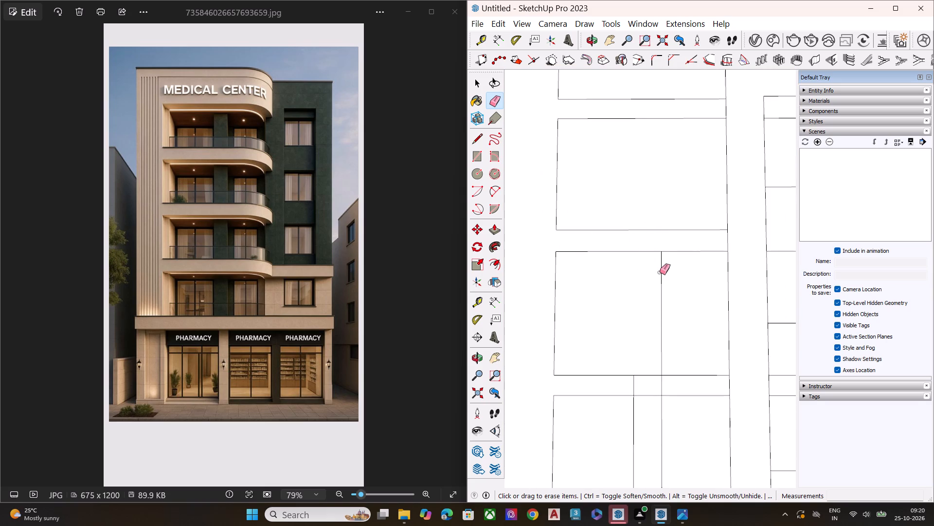
scroll(640, 208, down, 4)
click(656, 268)
scroll(634, 189, down, 3)
scroll(634, 189, up, 1)
scroll(634, 189, down, 6)
scroll(647, 291, up, 4)
scroll(651, 303, down, 1)
scroll(651, 303, up, 1)
click(646, 293)
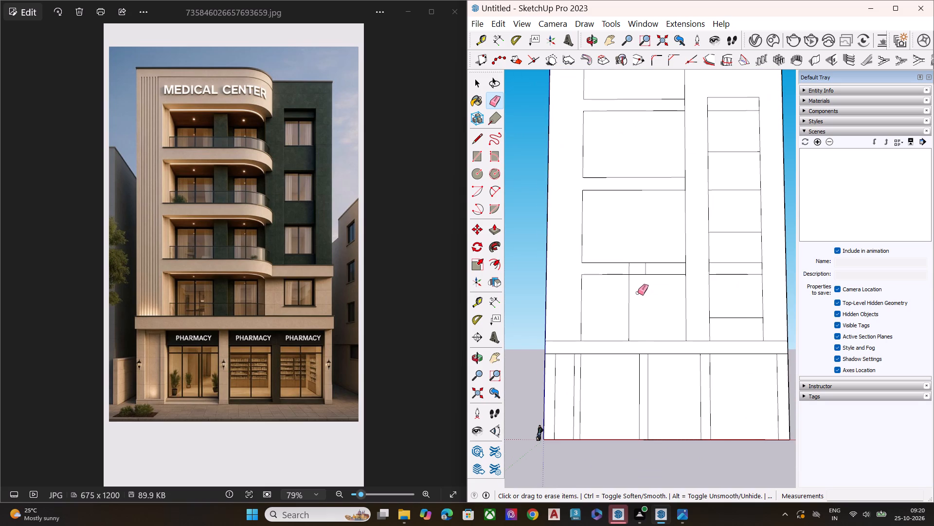
click(629, 299)
click(645, 269)
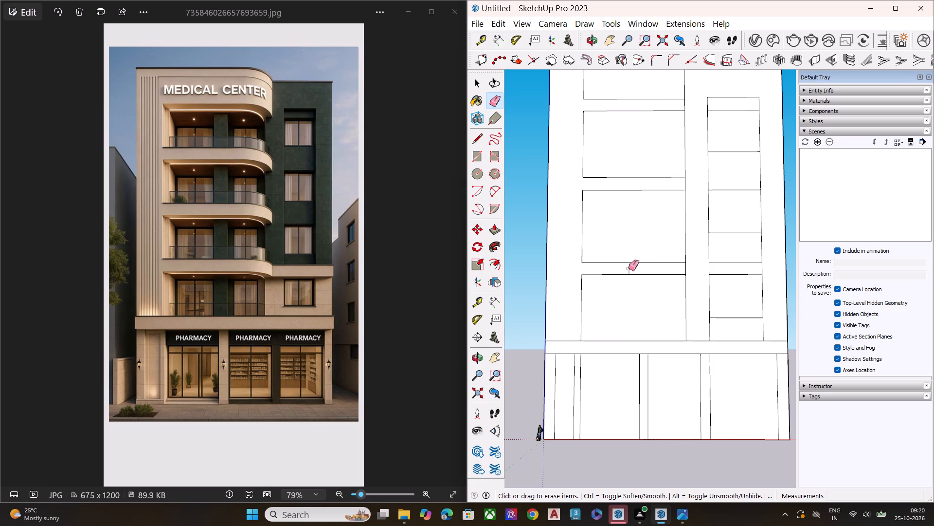
click(629, 268)
scroll(625, 272, down, 3)
key(space)
scroll(650, 292, down, 5)
scroll(661, 300, up, 1)
scroll(683, 303, down, 1)
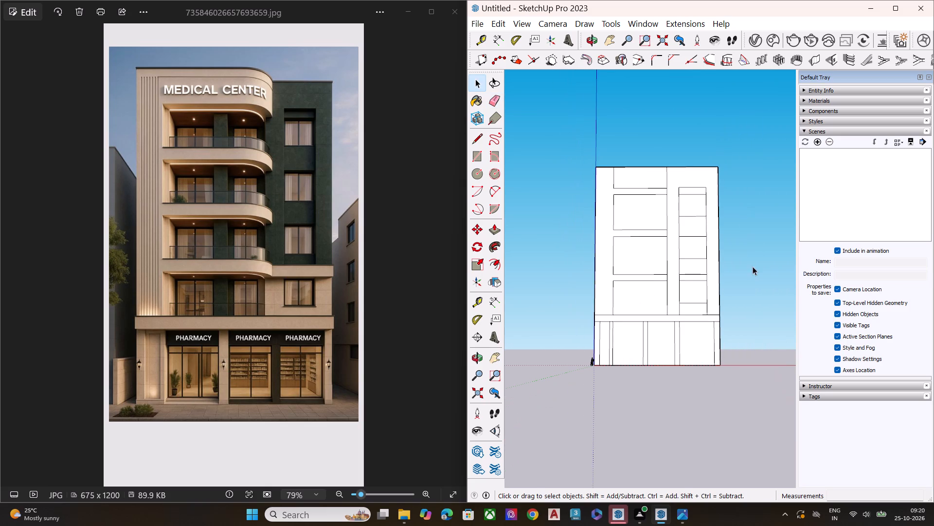
click(753, 266)
Draw a vertical line about 107' 10" long from the midpoint of the widened bay's roof edge down to the band above the storefronts.
scroll(693, 352, down, 1)
key(l)
scroll(634, 223, up, 8)
scroll(657, 186, up, 8)
scroll(615, 193, down, 2)
scroll(597, 196, up, 2)
scroll(596, 197, down, 4)
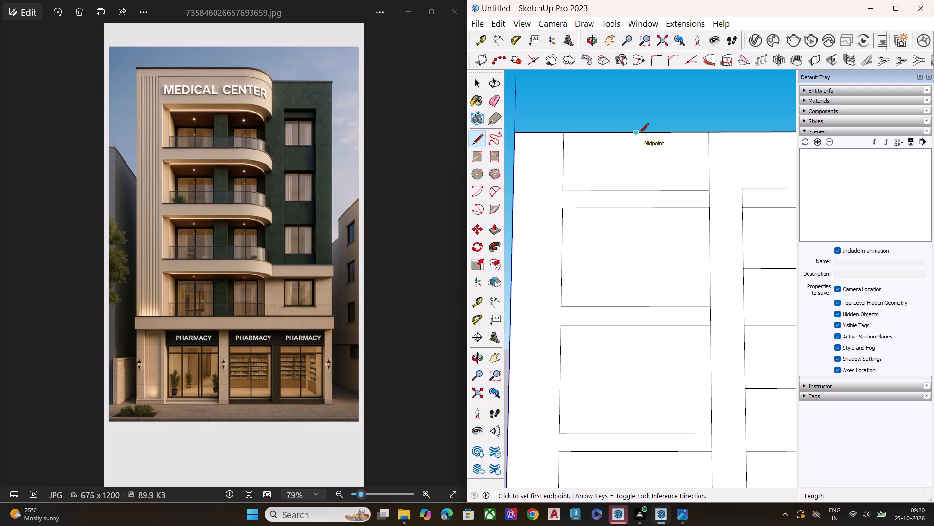
click(639, 134)
scroll(649, 266, down, 2)
scroll(647, 268, up, 1)
scroll(645, 269, down, 4)
scroll(647, 327, down, 6)
scroll(647, 328, up, 2)
scroll(647, 328, down, 1)
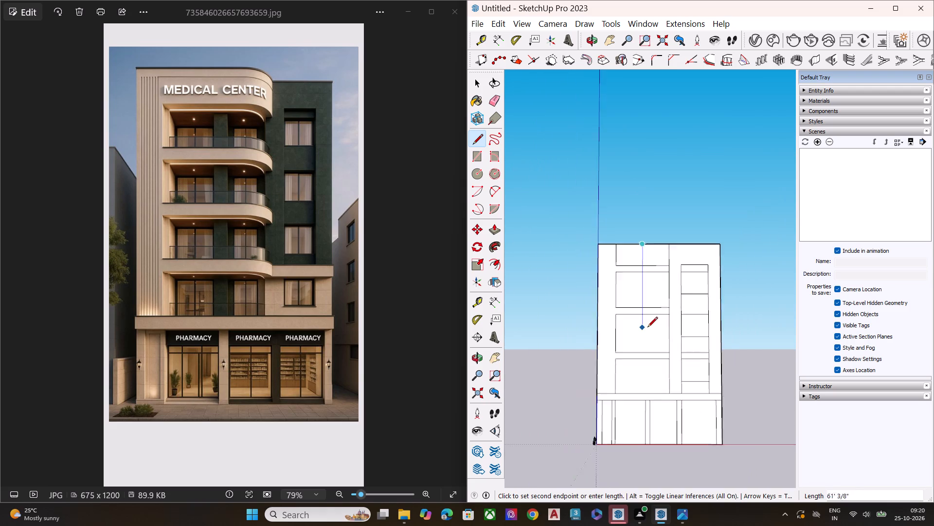
scroll(647, 328, down, 2)
scroll(646, 360, up, 5)
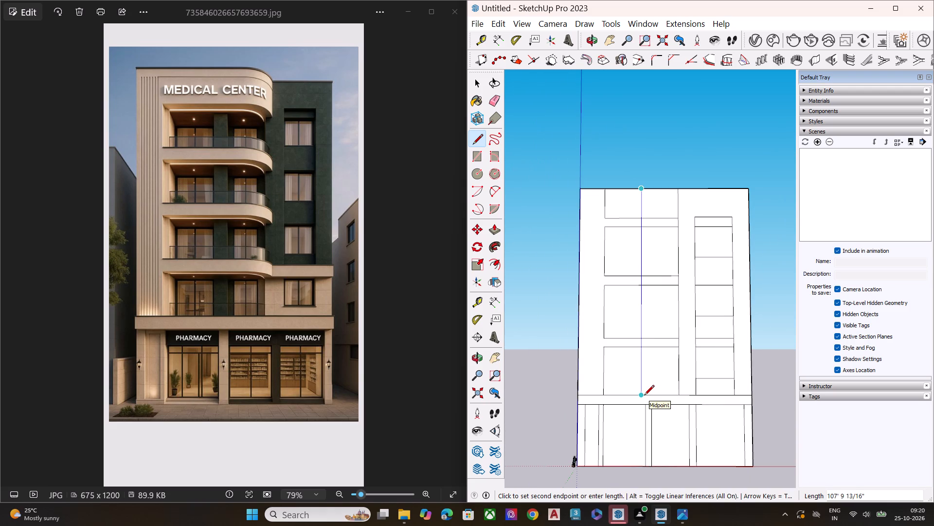
click(644, 396)
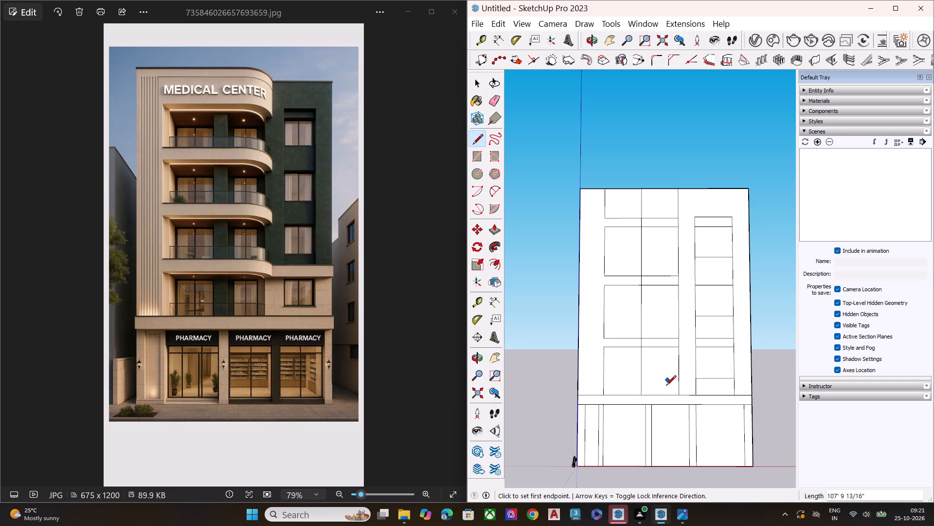
Draw a second vertical line just right of the bay's new centre line, from the storefront band up to the roof edge.
scroll(652, 398, up, 3)
scroll(652, 398, down, 3)
scroll(652, 398, up, 7)
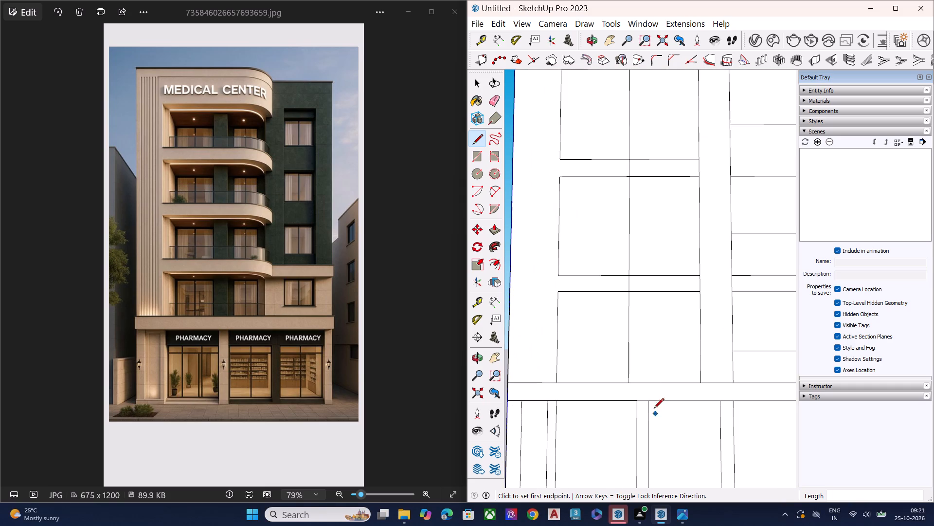
click(655, 383)
scroll(658, 325, down, 3)
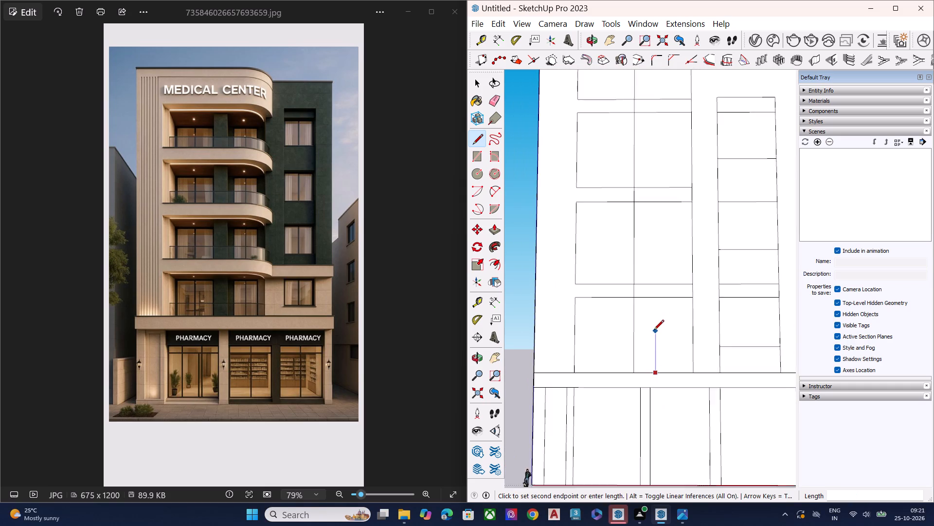
click(651, 79)
key(space)
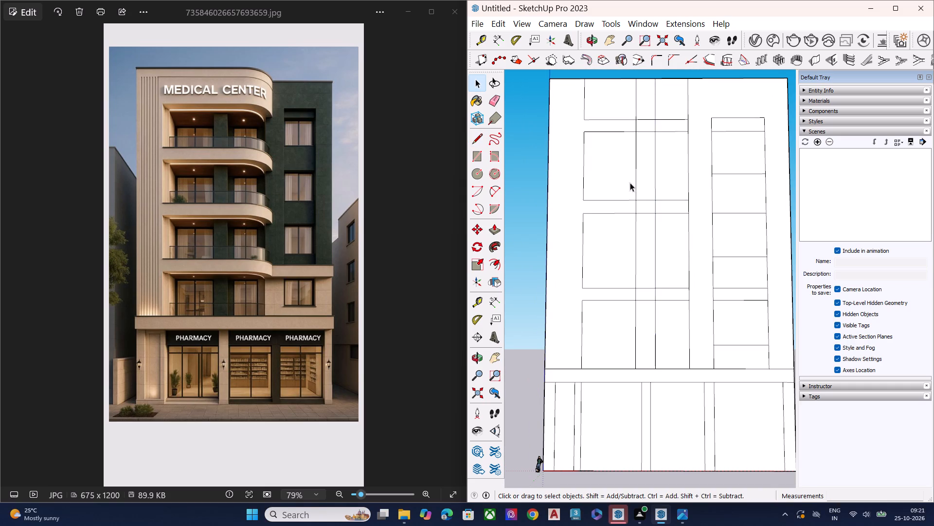
scroll(598, 231, down, 8)
scroll(579, 248, up, 3)
scroll(579, 248, down, 4)
scroll(709, 244, up, 2)
click(705, 249)
click(703, 250)
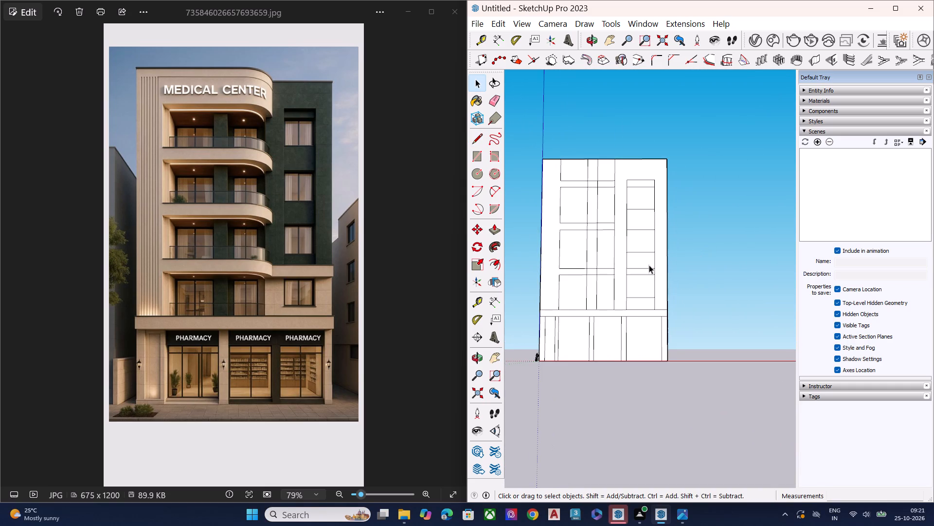
Erase both divider lines where they cross the topmost floor band and the panel between that band and the roof edge.
scroll(581, 163, up, 6)
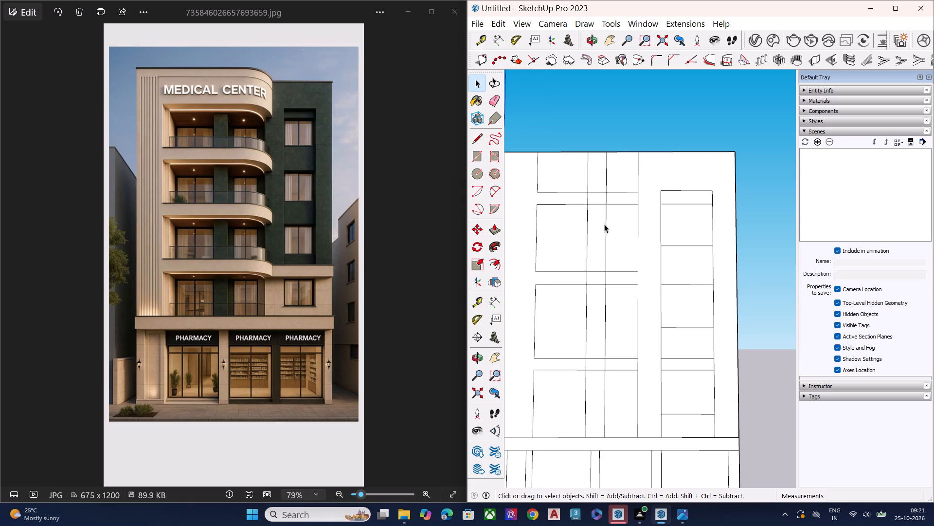
key(e)
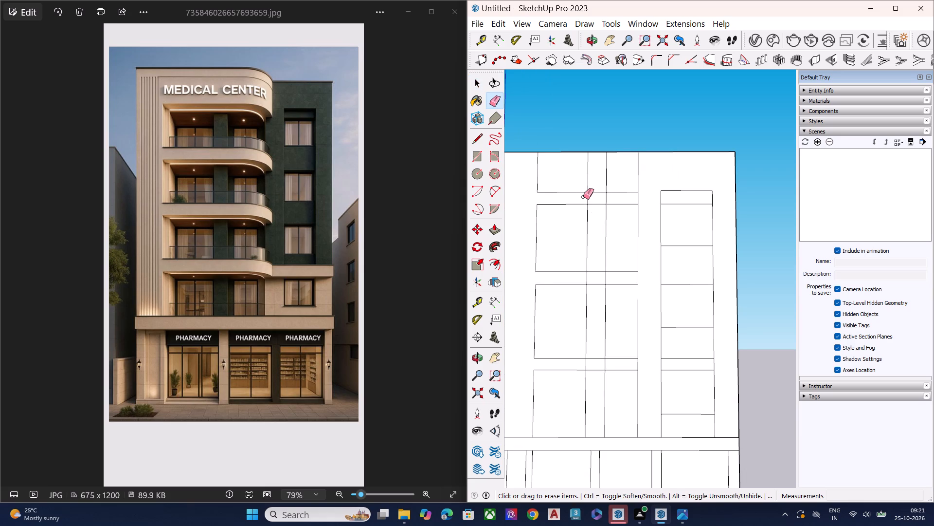
click(586, 196)
click(607, 198)
click(588, 197)
scroll(623, 212, down, 2)
scroll(628, 215, up, 2)
scroll(637, 219, down, 2)
middle_drag(656, 224, 669, 254)
scroll(618, 178, up, 8)
click(600, 184)
click(561, 183)
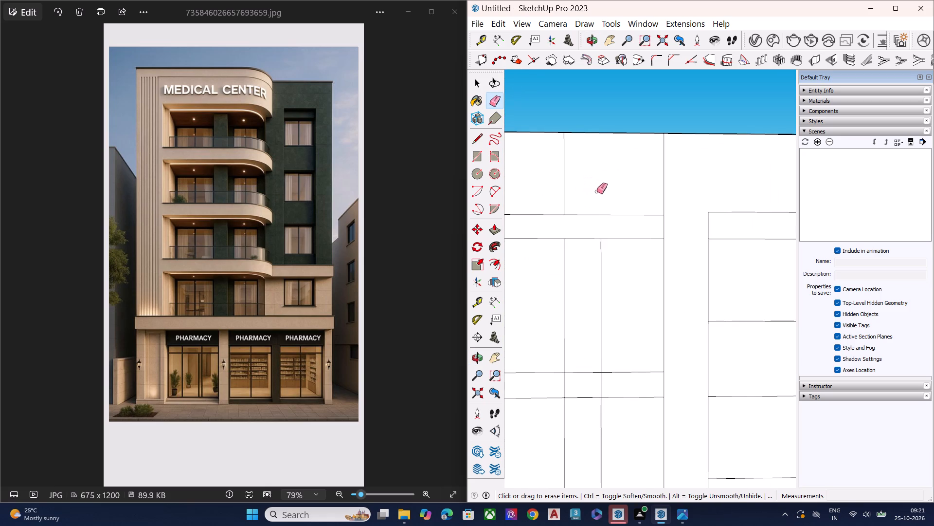
scroll(597, 191, down, 2)
scroll(597, 193, up, 1)
scroll(597, 193, down, 1)
scroll(603, 195, up, 1)
scroll(620, 198, down, 4)
click(587, 188)
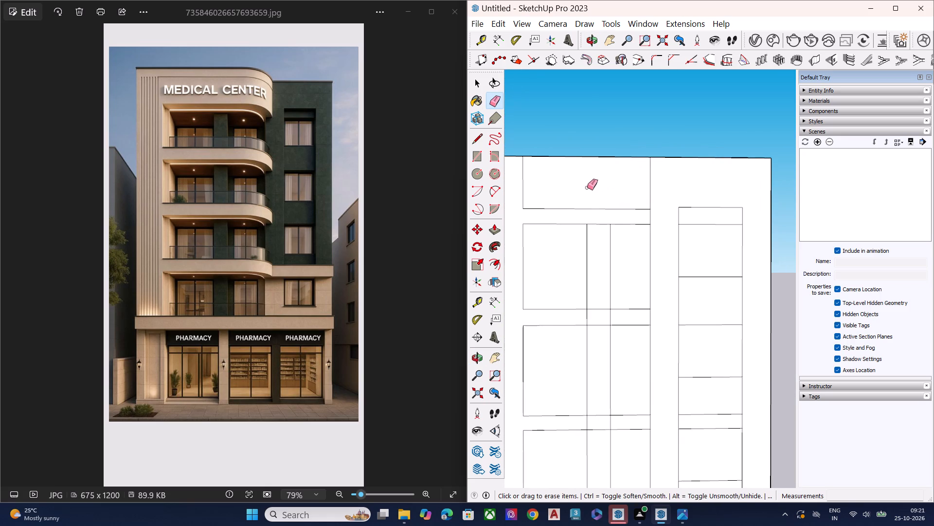
Erase the left vertical edge of the balcony bay's top panel, between the roof edge and the topmost floor band.
scroll(634, 187, up, 2)
scroll(639, 190, down, 4)
click(542, 184)
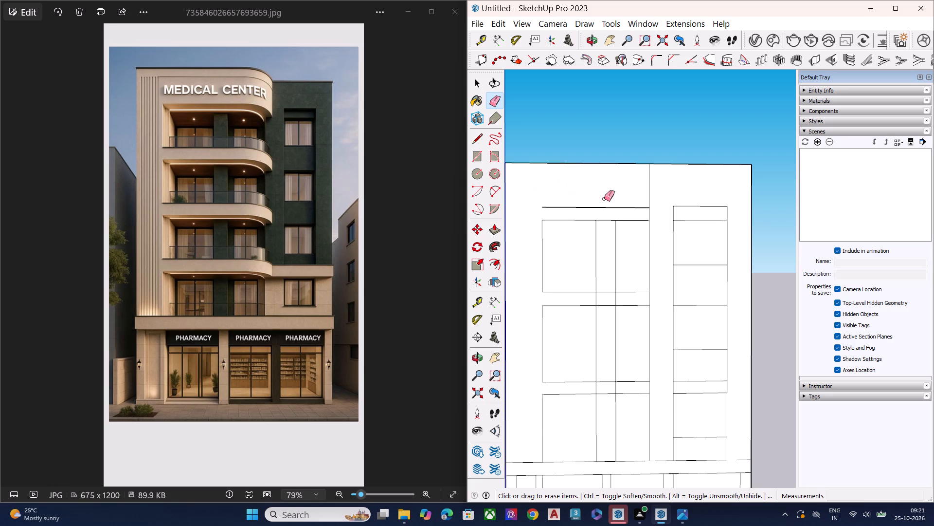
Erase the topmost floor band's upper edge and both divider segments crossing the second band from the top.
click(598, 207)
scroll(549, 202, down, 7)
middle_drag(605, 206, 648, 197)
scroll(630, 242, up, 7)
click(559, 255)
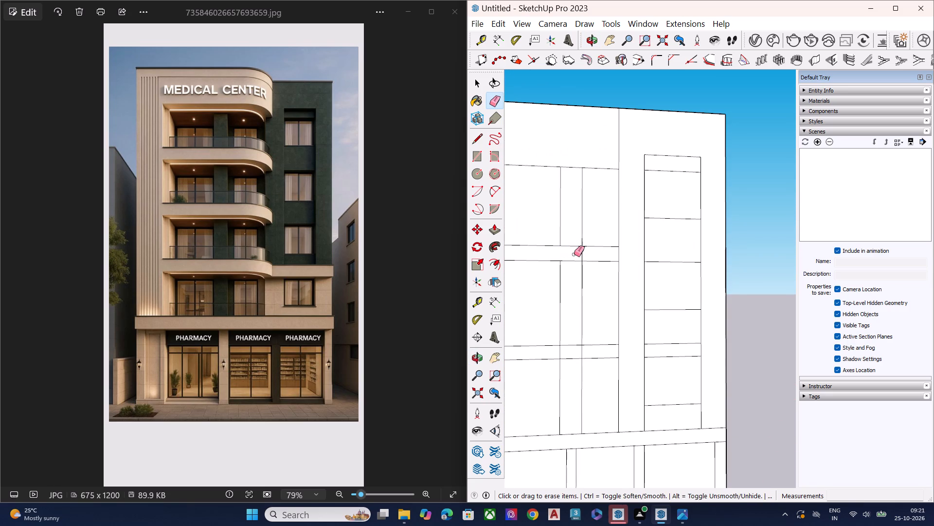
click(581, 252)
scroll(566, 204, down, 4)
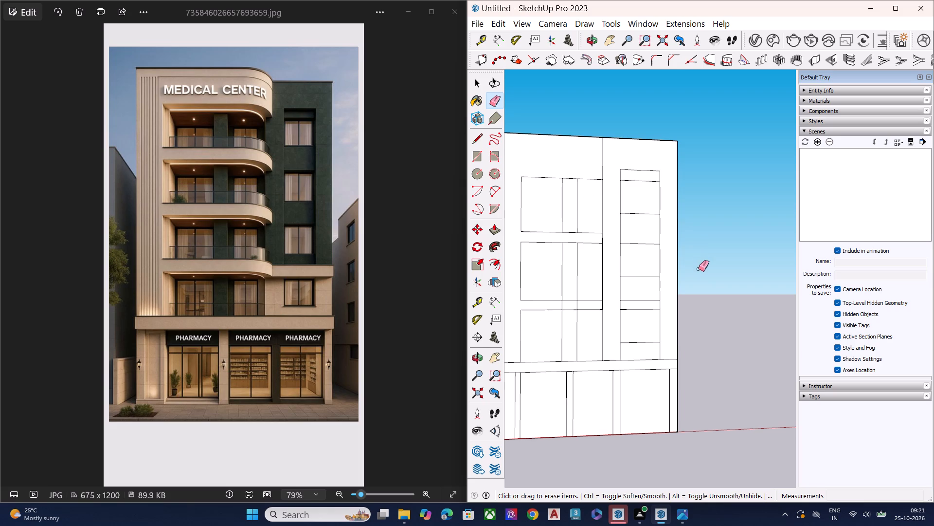
Undo the last six erasures of the floor-band edge, the top panel's left edge and the divider segments.
middle_drag(699, 269, 596, 285)
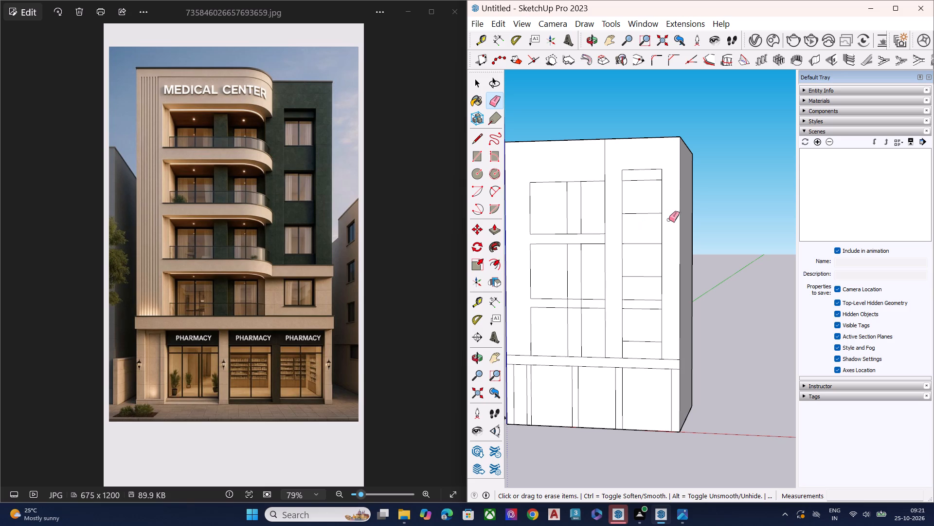
key(ctrl+z)
key(ctrl+z)
key(ctrl+z)
key(ctrl+z)
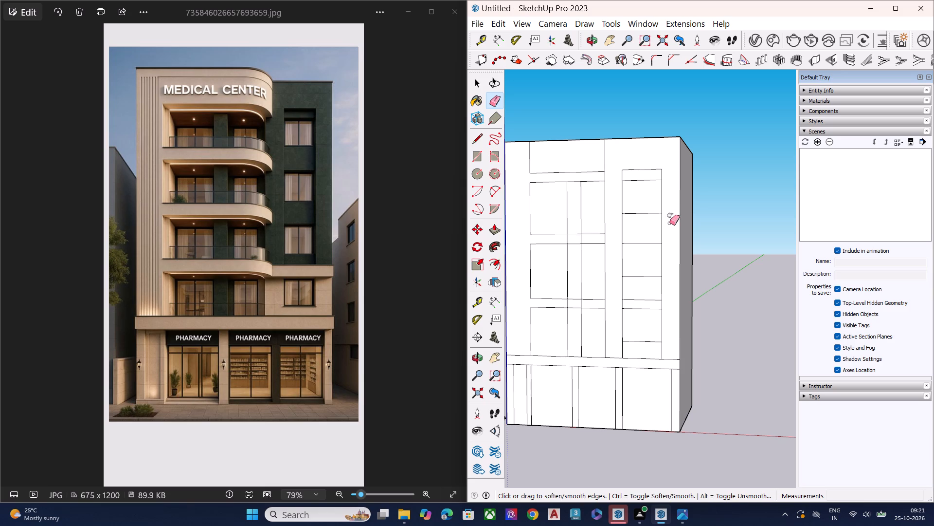
key(ctrl+z)
key(ctrl+z)
Delete the narrow strip topping the window column by removing its upper edge and both short vertical sides.
key(space)
scroll(637, 164, up, 5)
scroll(631, 173, down, 1)
scroll(631, 174, up, 1)
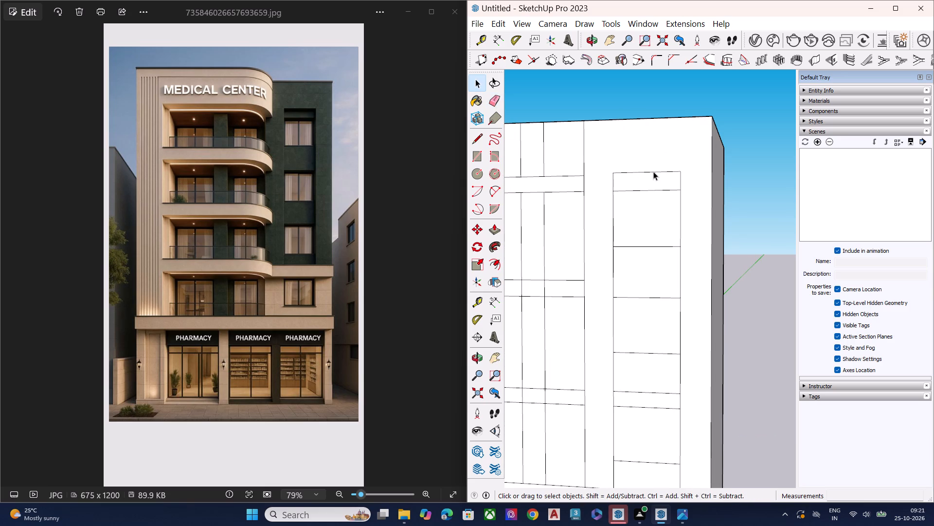
click(653, 172)
key(Delete)
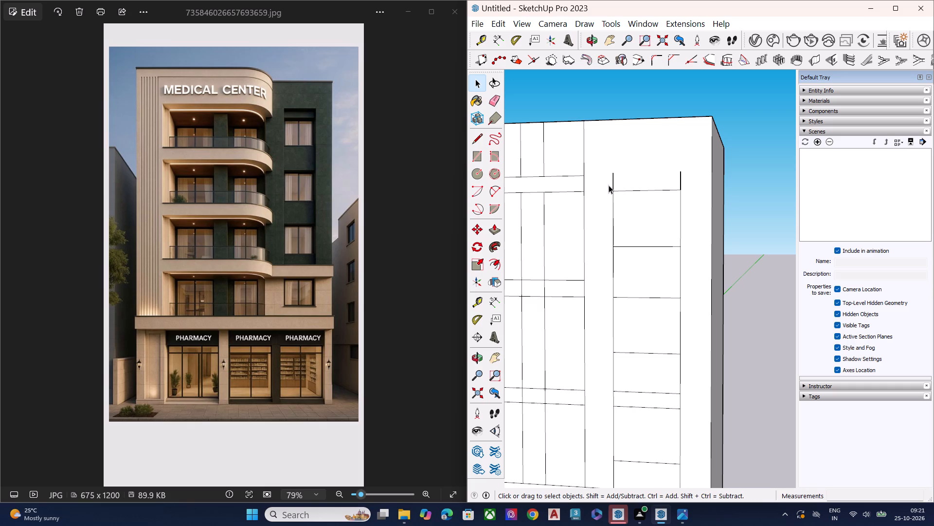
click(613, 181)
key(Delete)
click(678, 182)
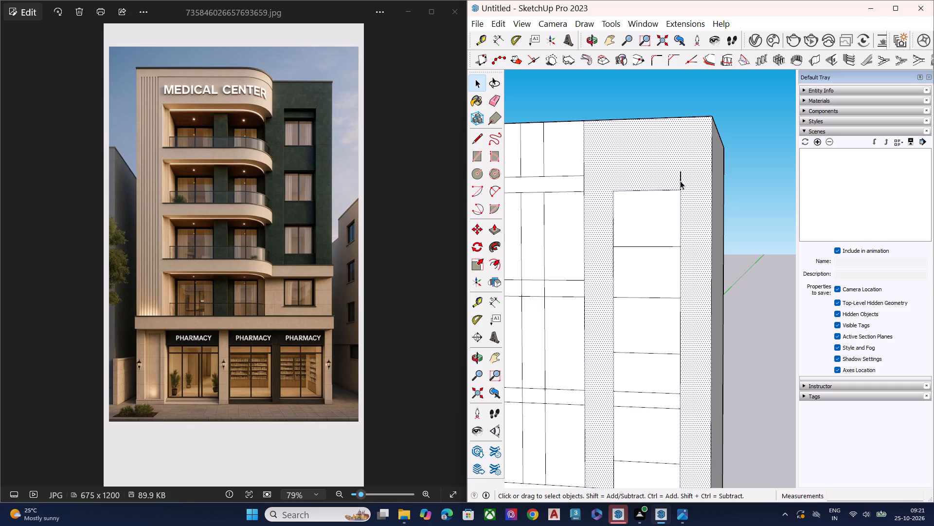
click(680, 181)
key(Delete)
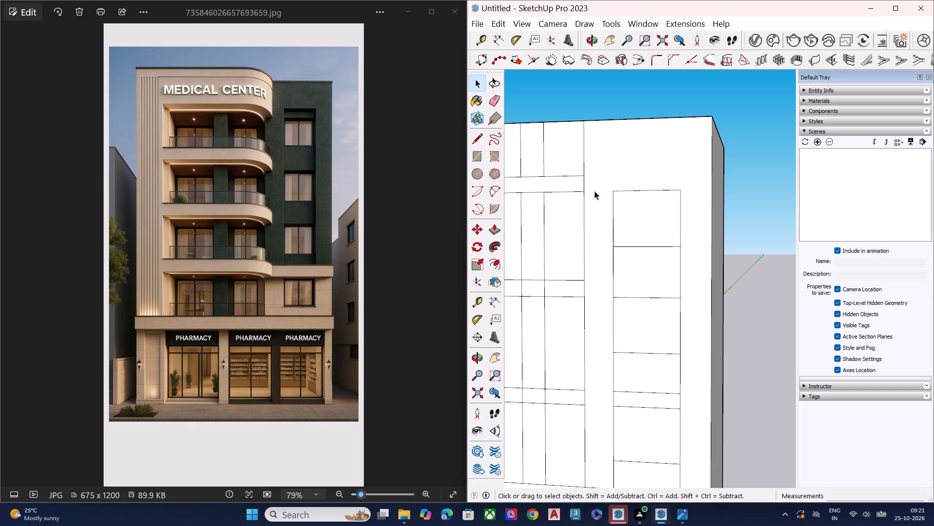
Draw a horizontal line extending the topmost floor band's upper edge from the balcony bay to the facade's right edge.
key(l)
click(585, 174)
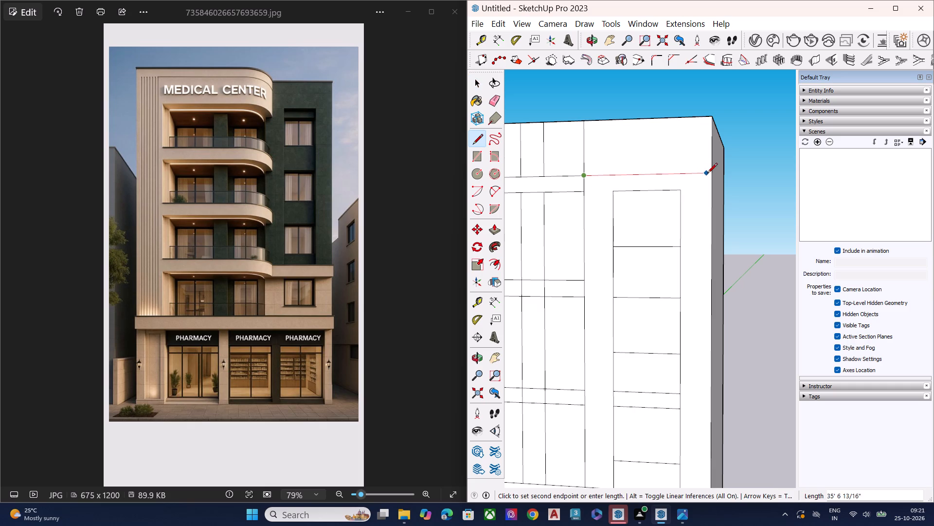
click(709, 174)
key(space)
Raise the building's roof face with Push/Pull to make the panel above the topmost floor band taller.
scroll(640, 203, up, 2)
scroll(662, 214, down, 2)
scroll(663, 214, up, 1)
scroll(666, 215, down, 1)
middle_drag(694, 210, 557, 330)
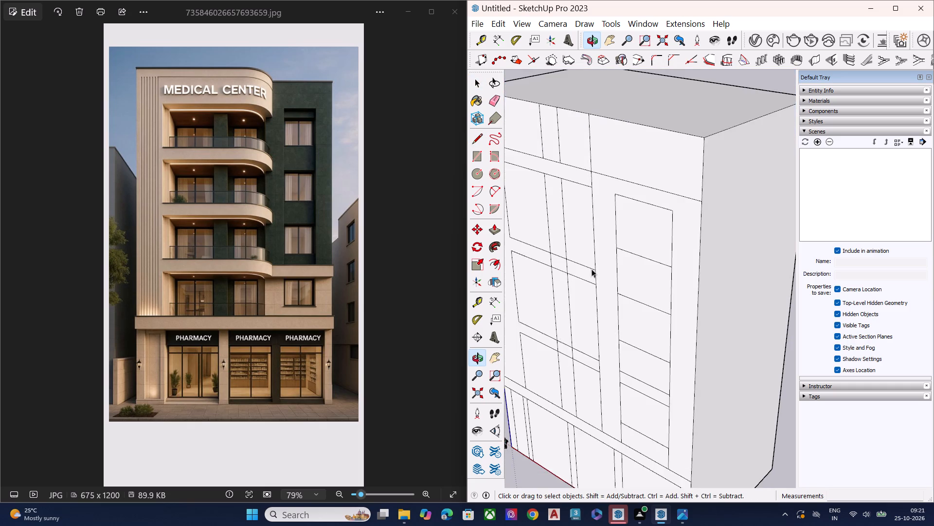
scroll(611, 232, down, 1)
scroll(611, 234, up, 1)
scroll(613, 244, down, 5)
click(647, 169)
key(p)
click(647, 169)
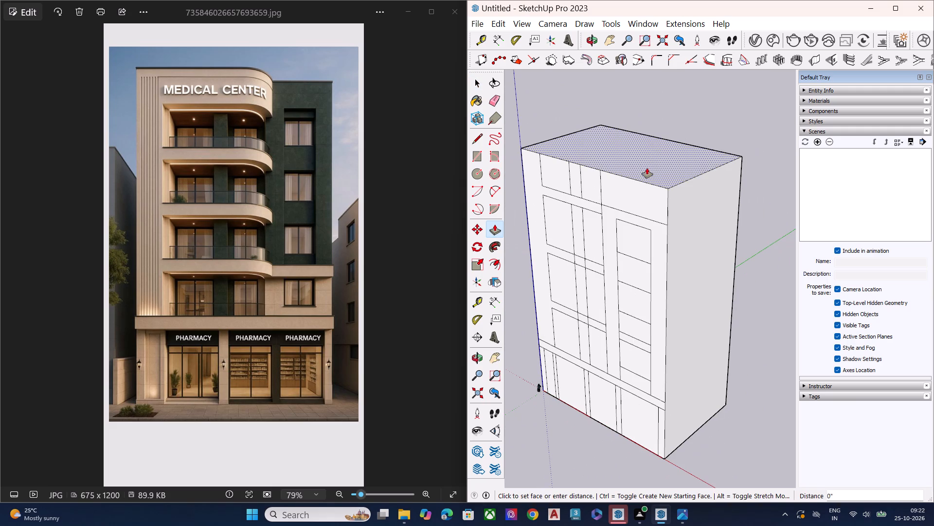
click(649, 150)
key(space)
Draw a line about 8' 8" long joining the topmost floor band's lower edge to the window column's top-left corner.
middle_drag(640, 198, 690, 101)
middle_drag(636, 210, 680, 176)
scroll(616, 208, up, 1)
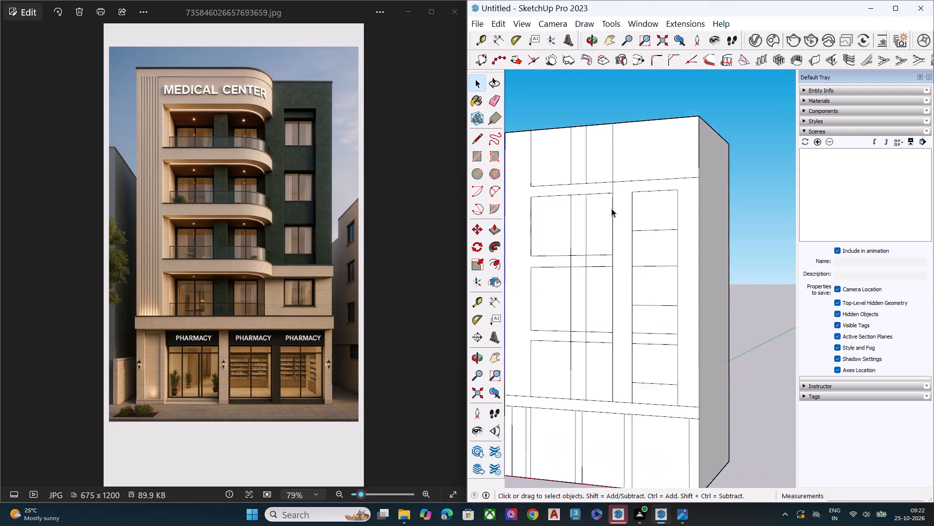
scroll(611, 208, up, 2)
scroll(611, 209, down, 1)
scroll(611, 209, up, 1)
key(l)
click(612, 192)
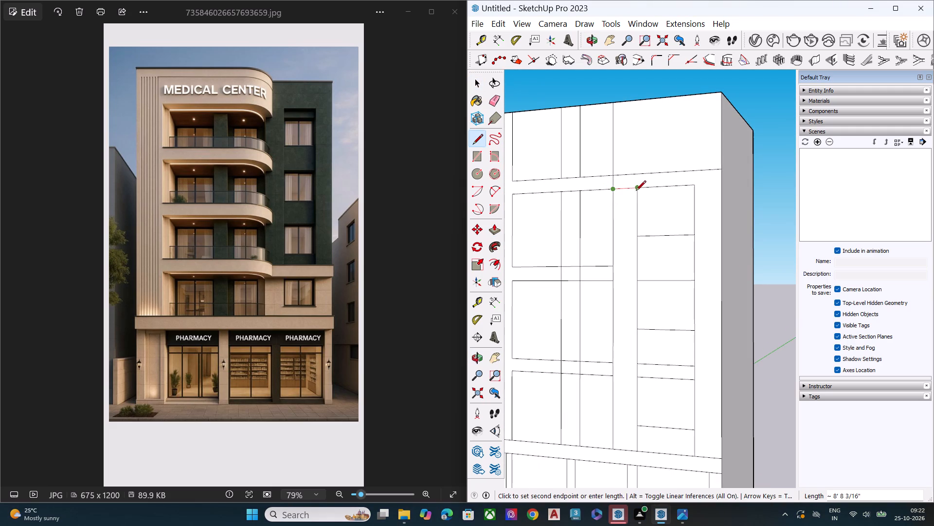
click(638, 191)
key(space)
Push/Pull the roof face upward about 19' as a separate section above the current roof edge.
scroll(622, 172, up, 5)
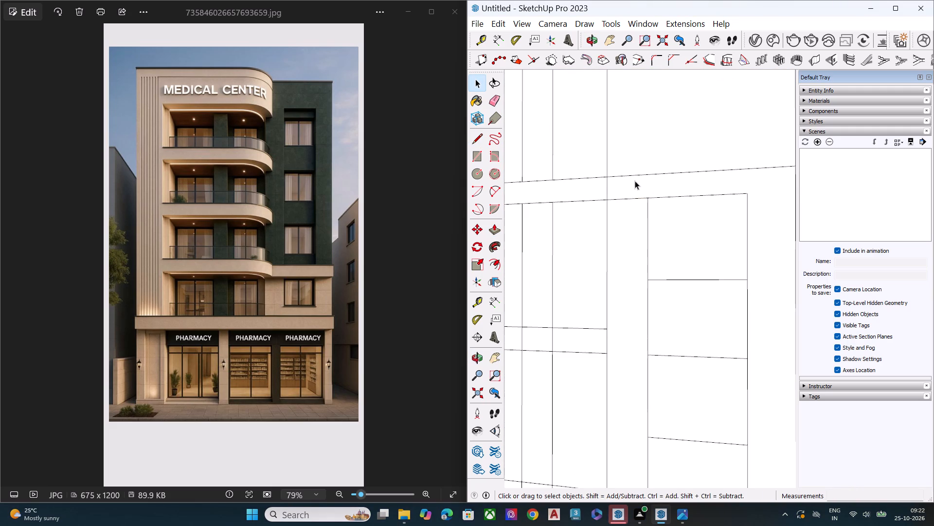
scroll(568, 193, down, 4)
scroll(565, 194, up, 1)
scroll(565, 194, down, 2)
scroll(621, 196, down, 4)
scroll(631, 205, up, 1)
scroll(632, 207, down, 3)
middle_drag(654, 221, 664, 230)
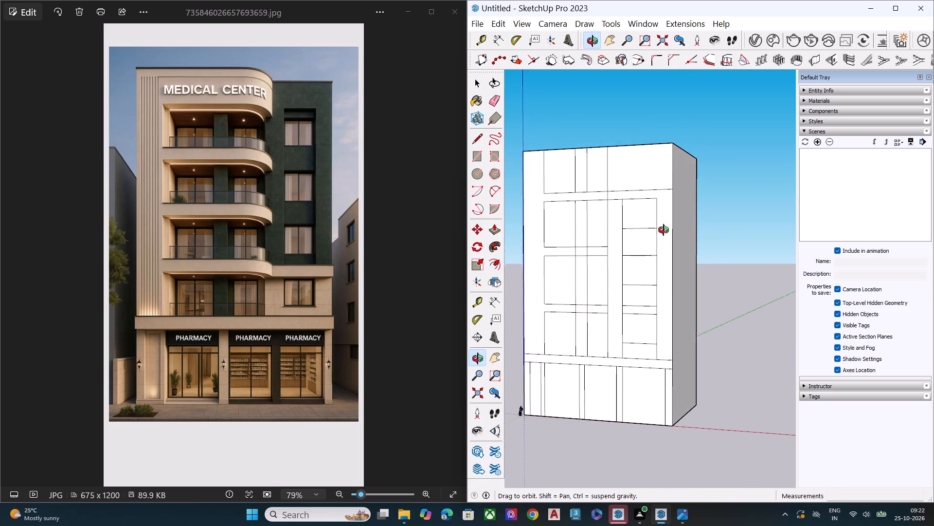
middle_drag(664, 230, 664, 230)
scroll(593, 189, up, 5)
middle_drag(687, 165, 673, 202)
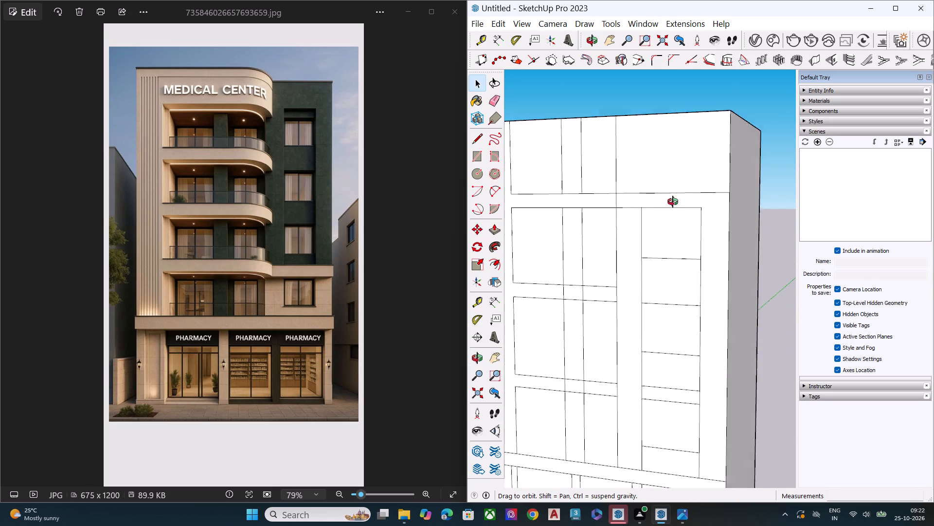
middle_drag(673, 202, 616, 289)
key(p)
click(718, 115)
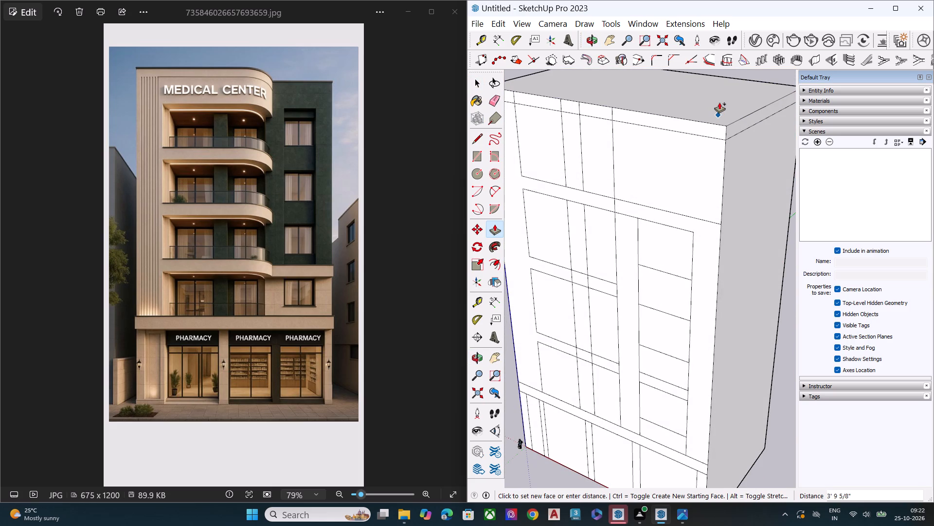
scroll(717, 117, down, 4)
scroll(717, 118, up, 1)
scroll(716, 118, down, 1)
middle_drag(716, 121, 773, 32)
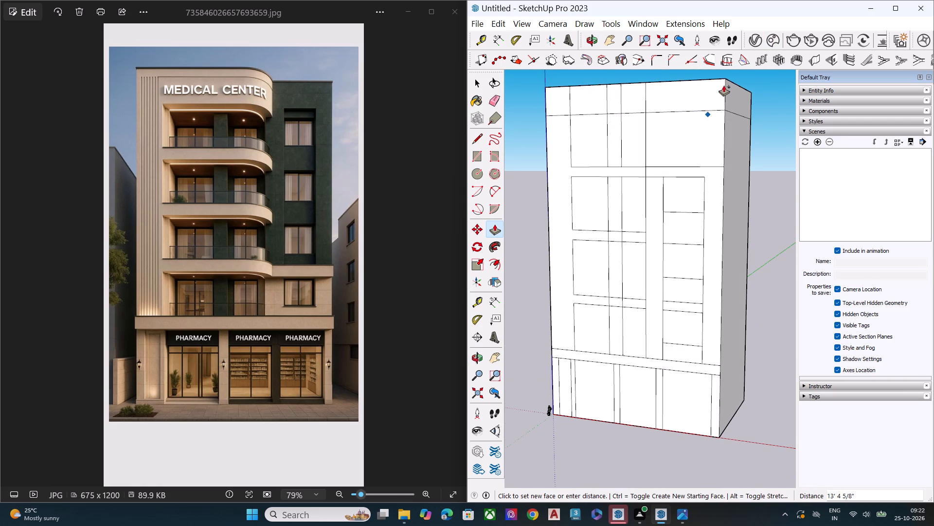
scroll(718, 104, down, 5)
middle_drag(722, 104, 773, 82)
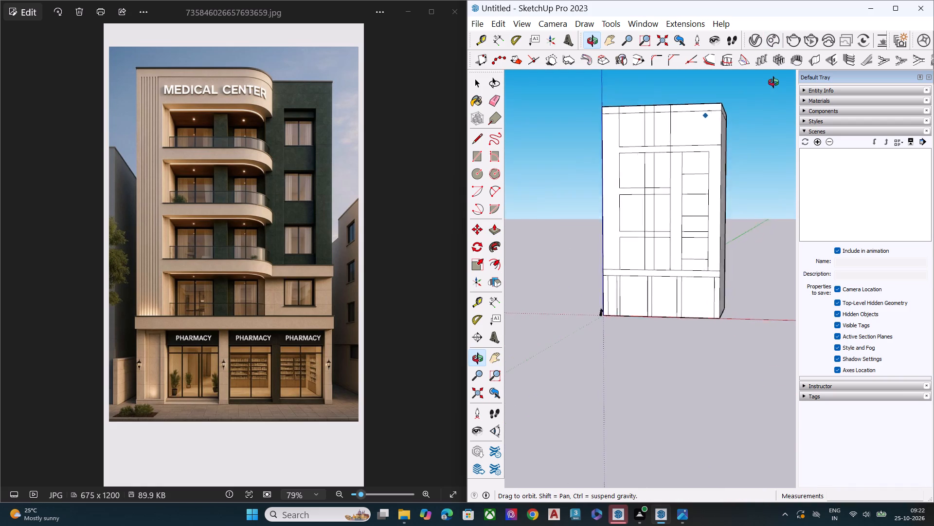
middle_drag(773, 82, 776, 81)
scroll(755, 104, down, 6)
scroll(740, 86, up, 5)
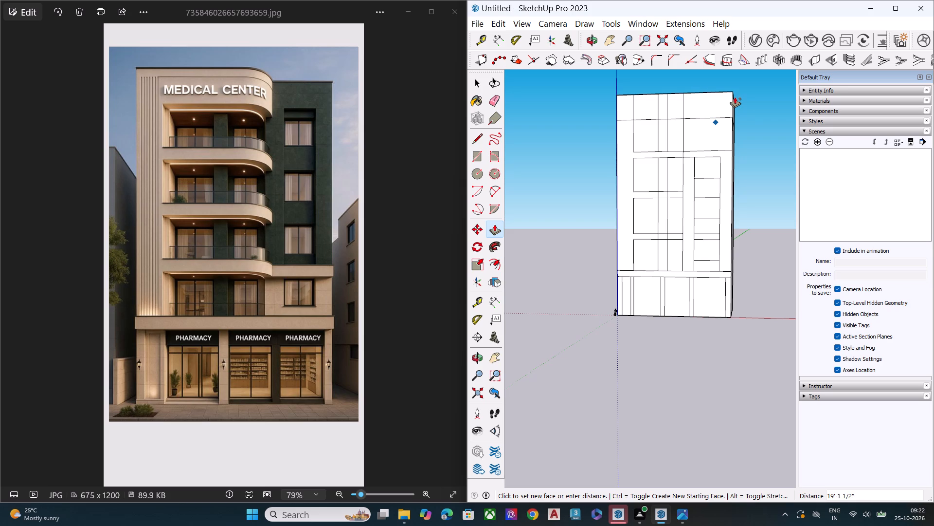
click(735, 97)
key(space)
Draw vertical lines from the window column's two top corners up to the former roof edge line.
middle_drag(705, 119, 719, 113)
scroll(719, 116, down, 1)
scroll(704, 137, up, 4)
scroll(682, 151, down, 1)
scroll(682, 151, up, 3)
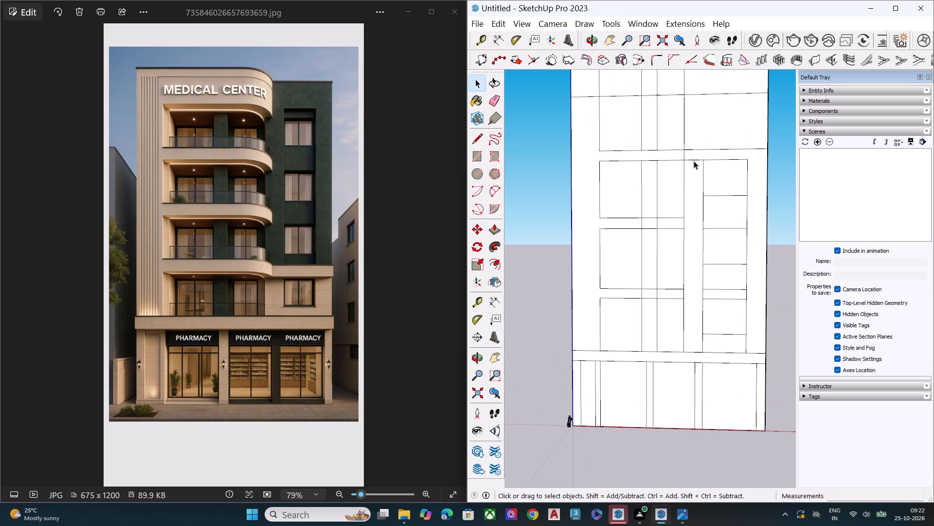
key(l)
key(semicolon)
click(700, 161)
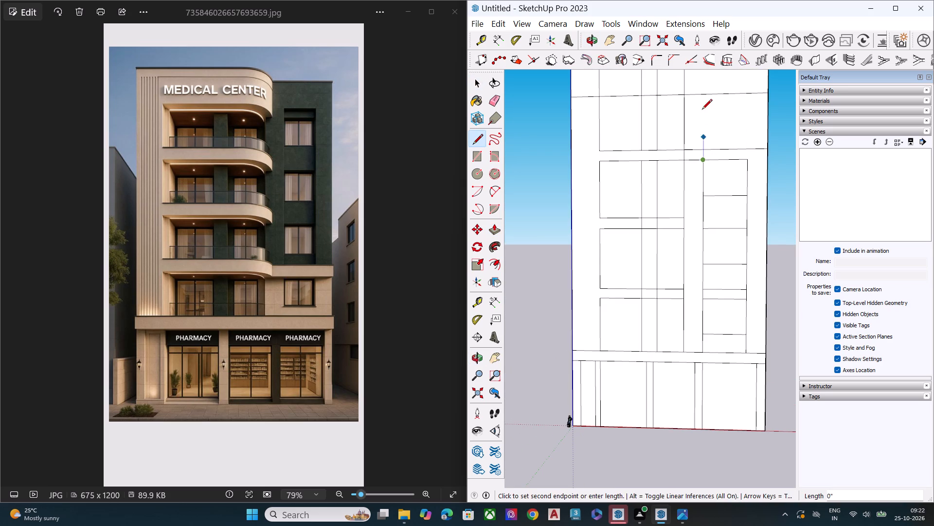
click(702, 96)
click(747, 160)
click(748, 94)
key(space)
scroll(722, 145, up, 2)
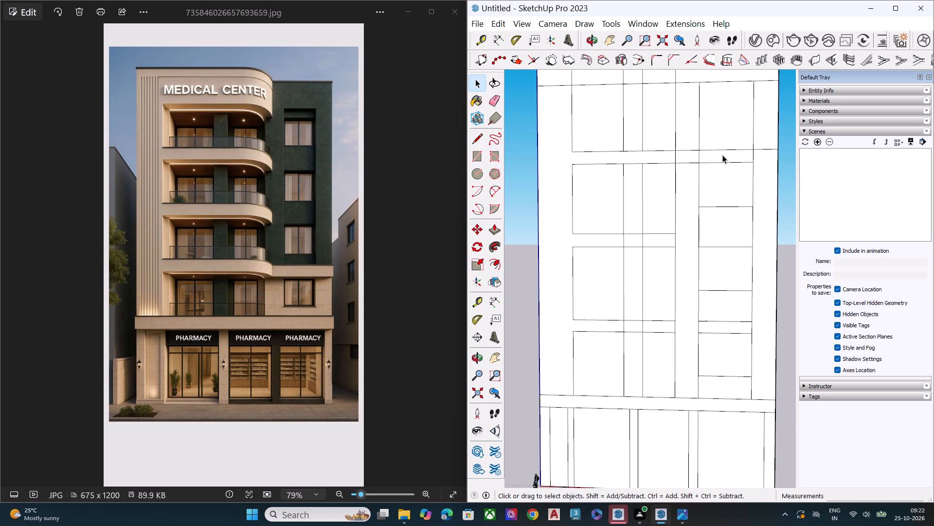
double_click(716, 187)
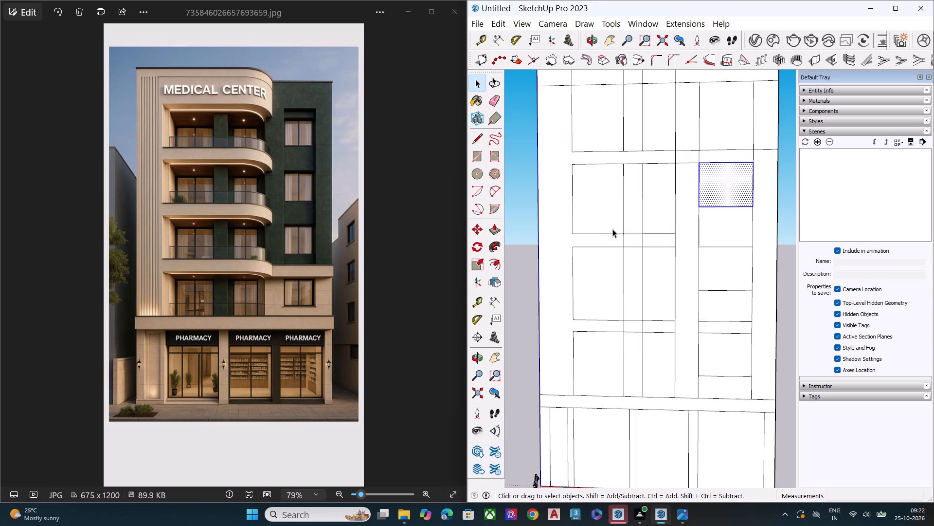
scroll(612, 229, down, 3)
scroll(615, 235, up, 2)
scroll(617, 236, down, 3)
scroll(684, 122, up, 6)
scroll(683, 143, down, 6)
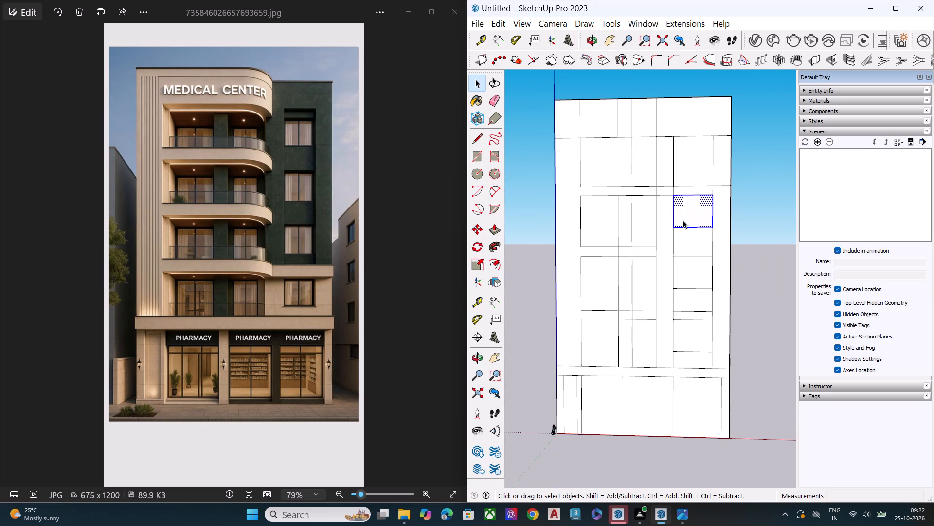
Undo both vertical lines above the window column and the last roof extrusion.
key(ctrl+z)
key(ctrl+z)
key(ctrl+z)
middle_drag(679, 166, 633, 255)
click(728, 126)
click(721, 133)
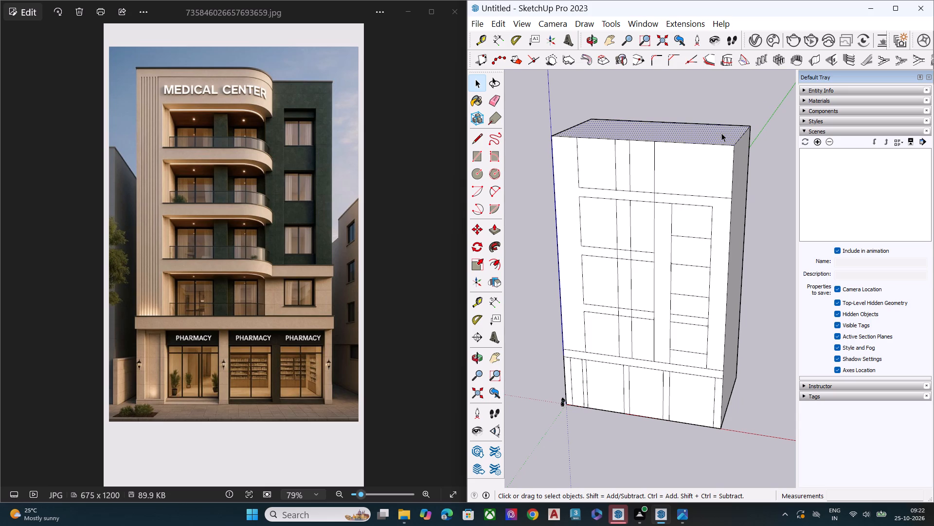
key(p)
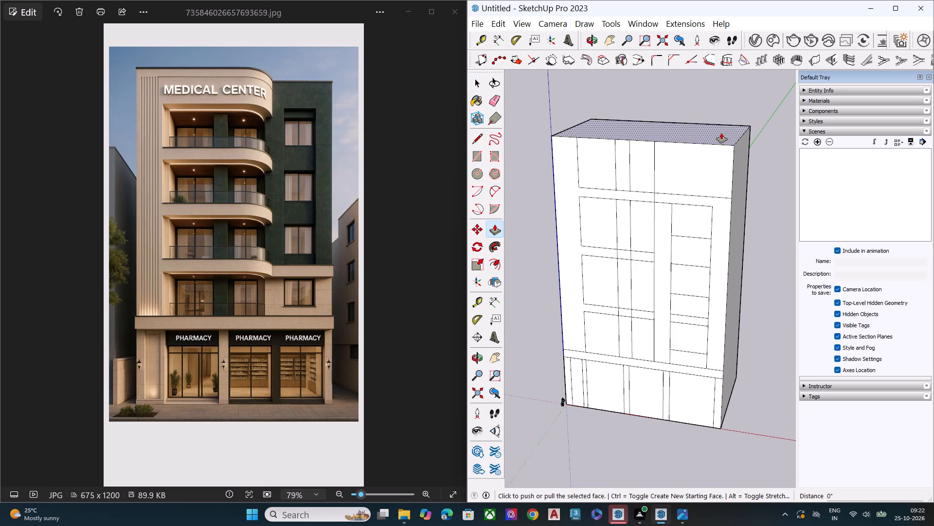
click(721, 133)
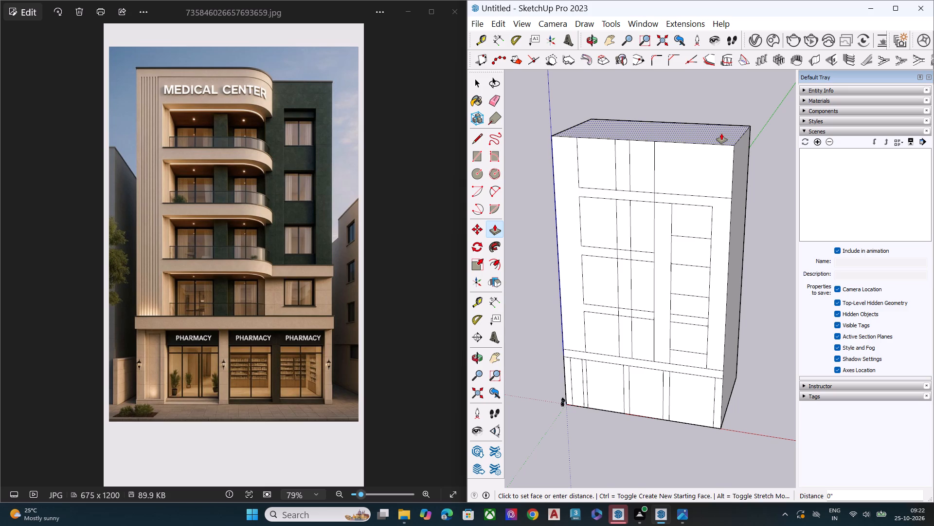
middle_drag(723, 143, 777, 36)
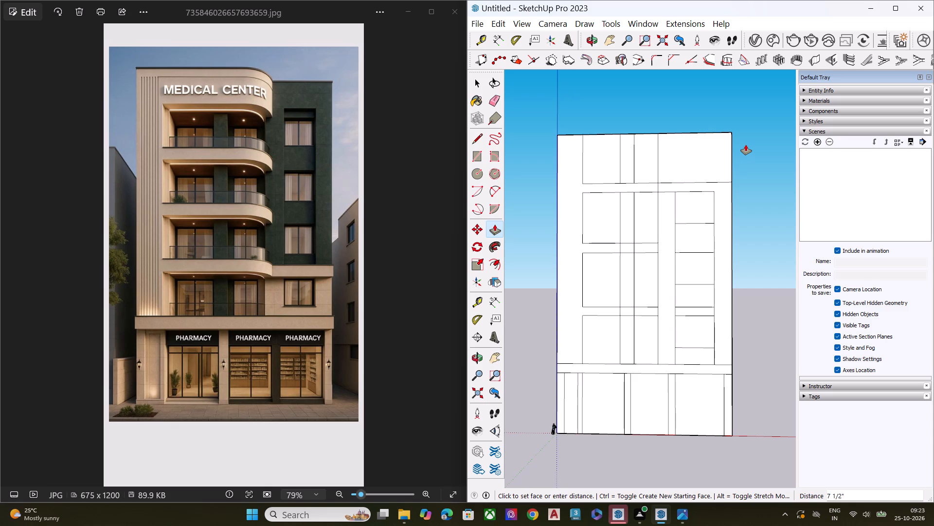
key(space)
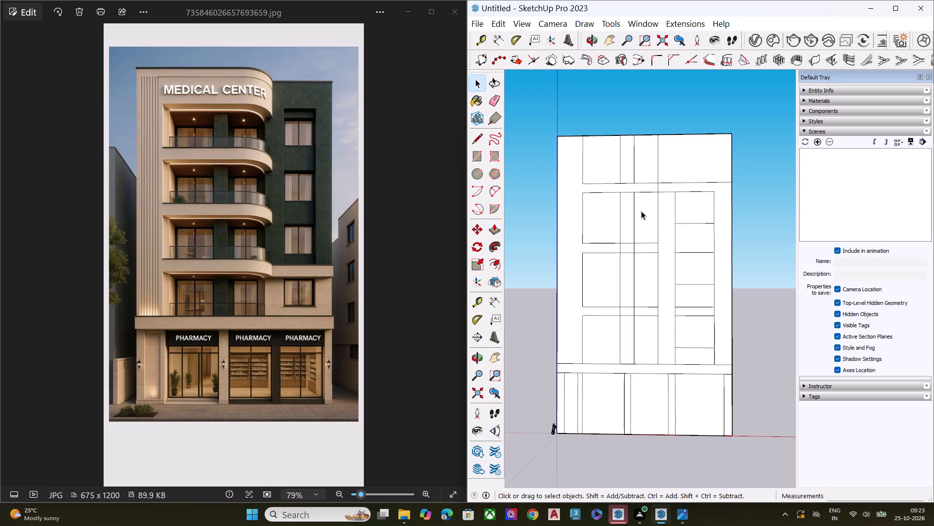
Push/Pull the roof face upward to make the top storey taller.
scroll(633, 185, down, 1)
scroll(633, 182, up, 4)
scroll(624, 177, down, 7)
scroll(611, 181, up, 1)
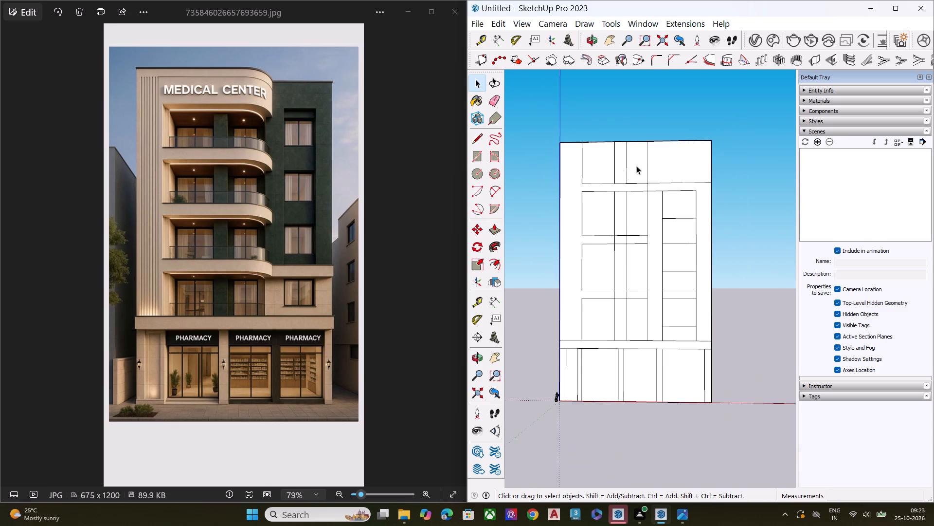
middle_drag(644, 167, 604, 272)
key(p)
click(672, 135)
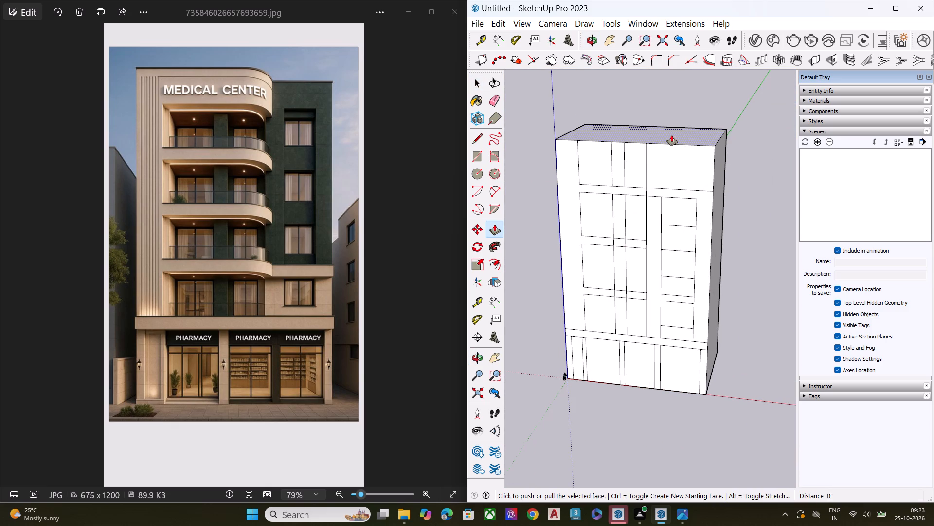
click(687, 102)
key(space)
Delete the two inner vertical lines between the balcony bay's side lines in the top storey.
middle_drag(657, 164, 712, 78)
scroll(660, 168, up, 2)
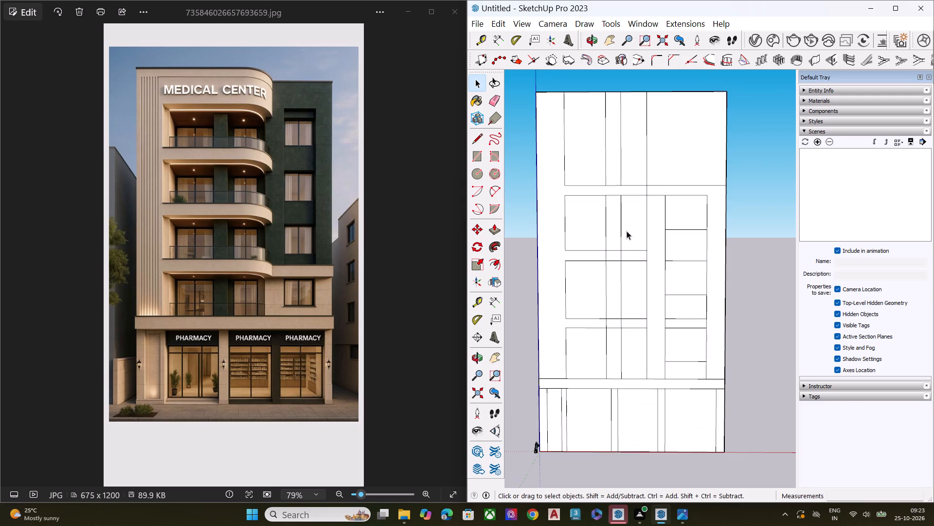
click(621, 154)
key(Delete)
click(604, 165)
key(Delete)
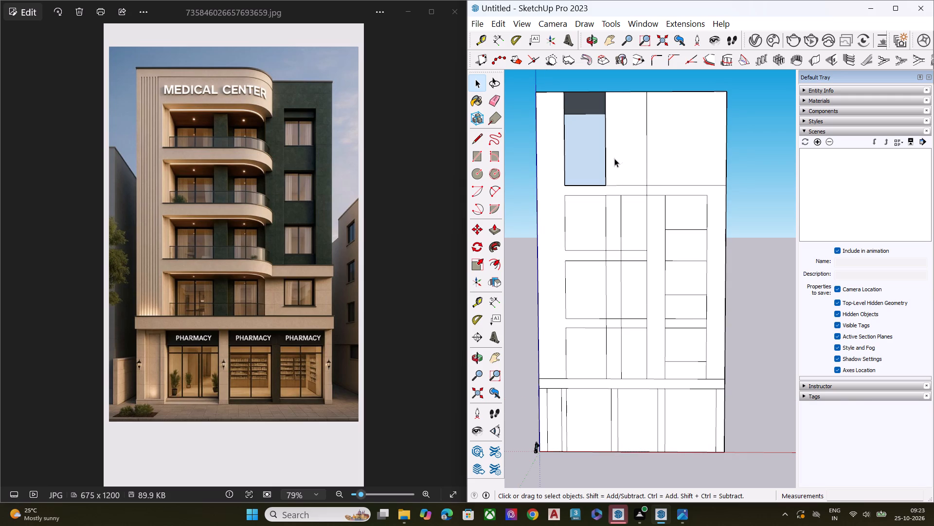
key(ctrl+z)
click(604, 165)
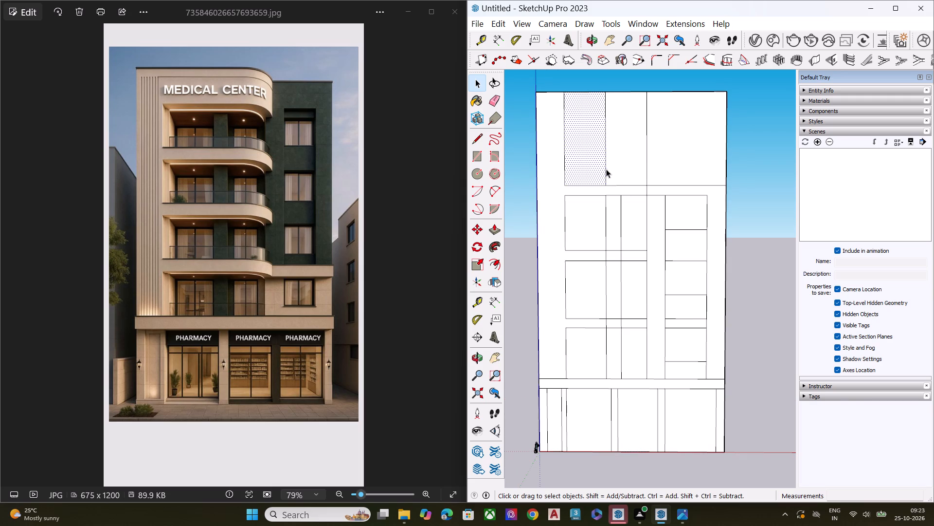
click(605, 170)
key(Delete)
Copy the second inner vertical line of the storey below up 30' 6 3/8" onto the topmost floor band's upper edge.
click(620, 210)
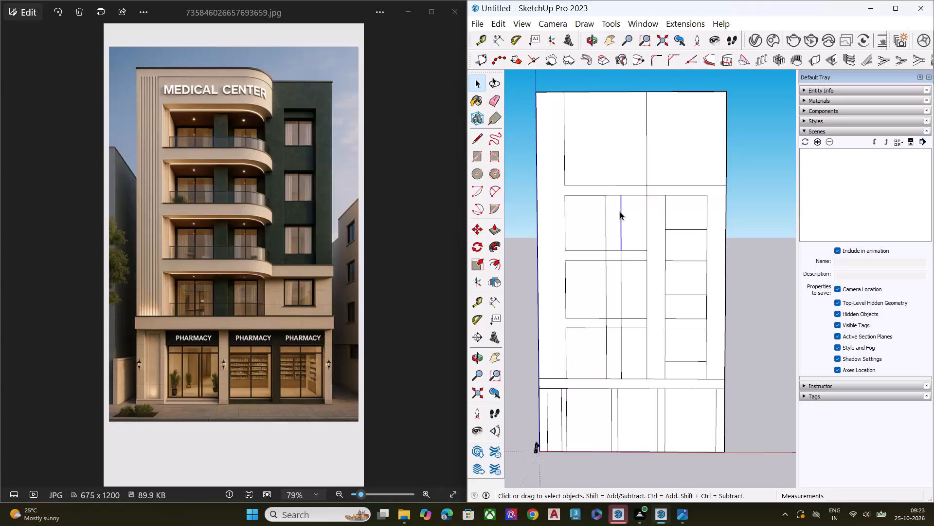
key(m)
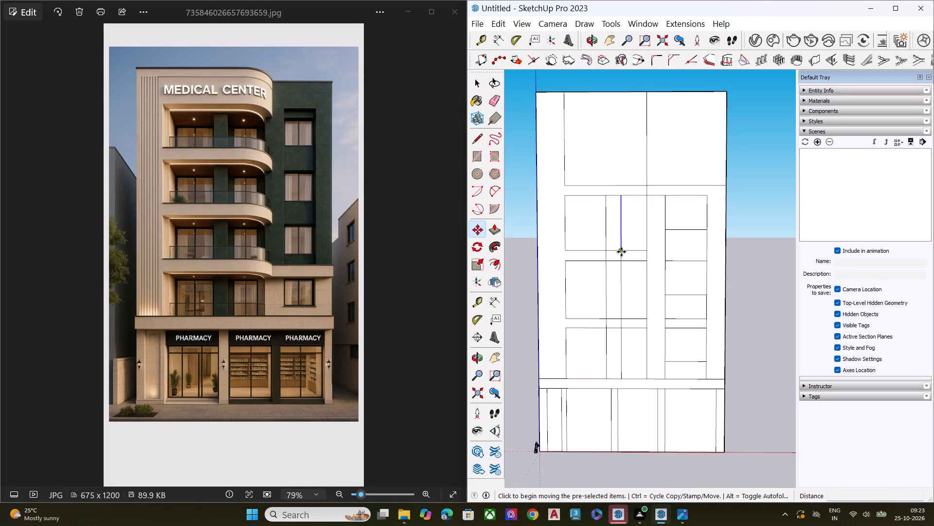
click(622, 252)
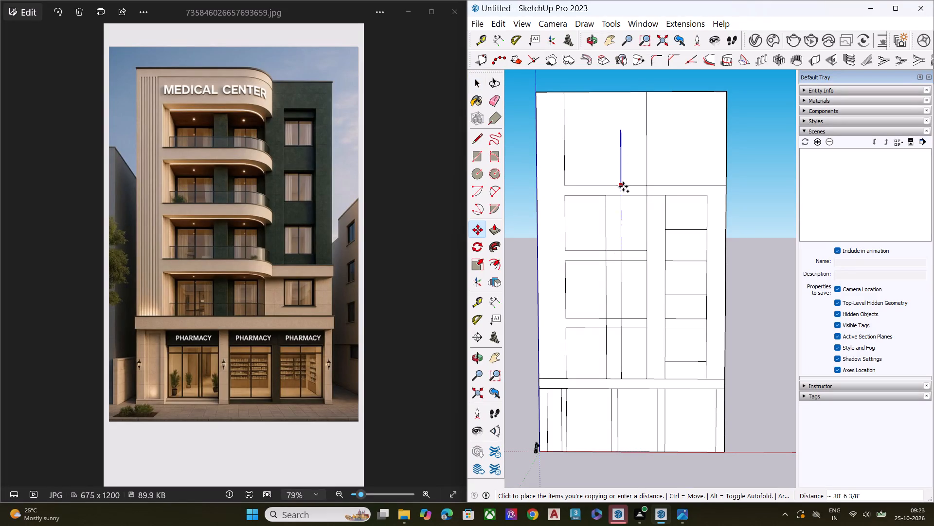
click(622, 186)
key(space)
scroll(641, 176, down, 6)
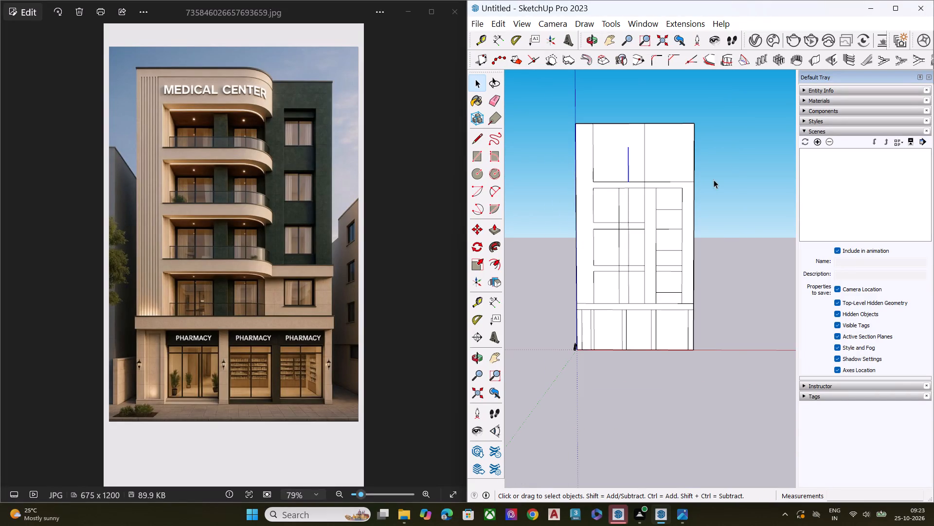
click(729, 180)
Draw a horizontal line from the copied vertical line's top endpoint to the facade's right edge.
scroll(637, 147, up, 14)
key(l)
middle_drag(623, 169, 629, 223)
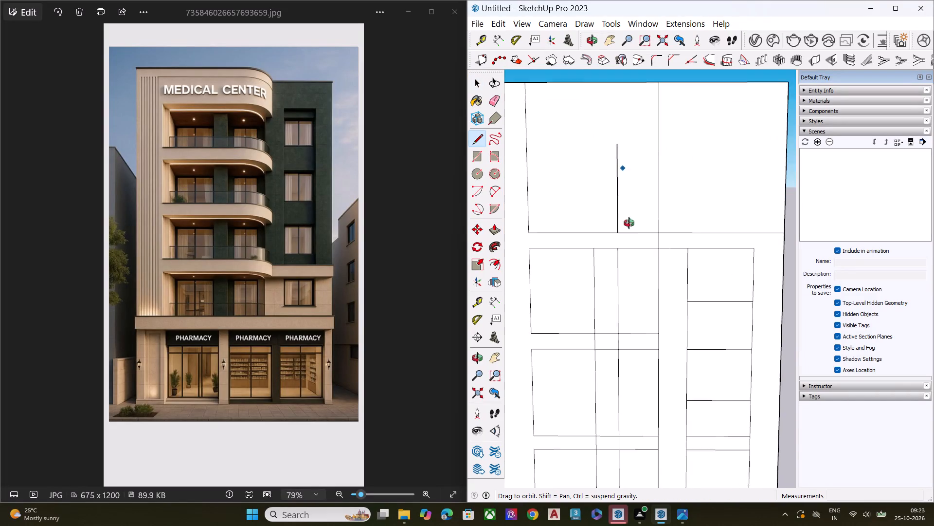
middle_drag(629, 223, 704, 258)
click(615, 152)
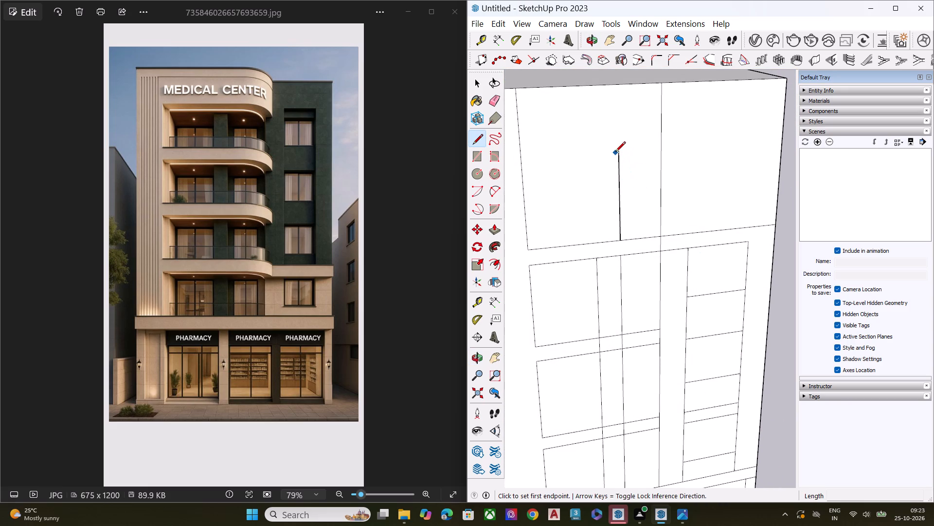
key(space)
key(l)
click(621, 151)
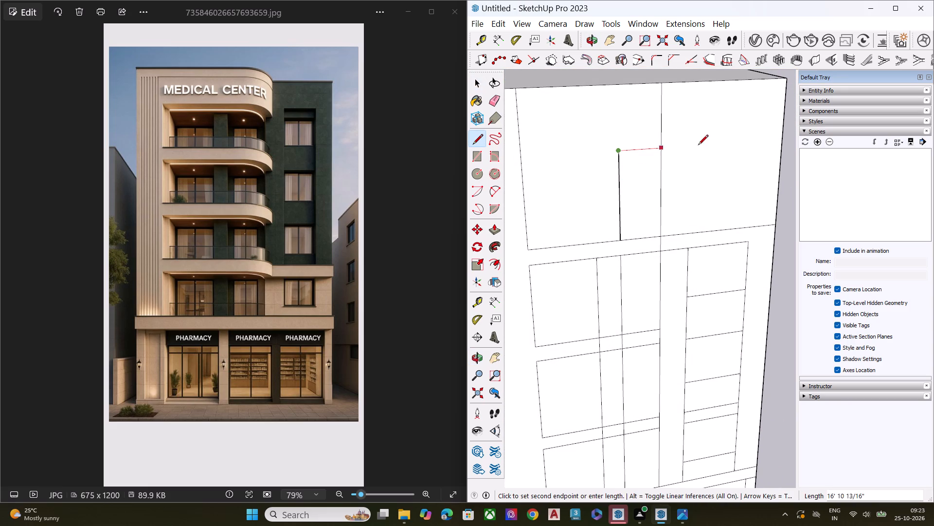
click(783, 139)
key(space)
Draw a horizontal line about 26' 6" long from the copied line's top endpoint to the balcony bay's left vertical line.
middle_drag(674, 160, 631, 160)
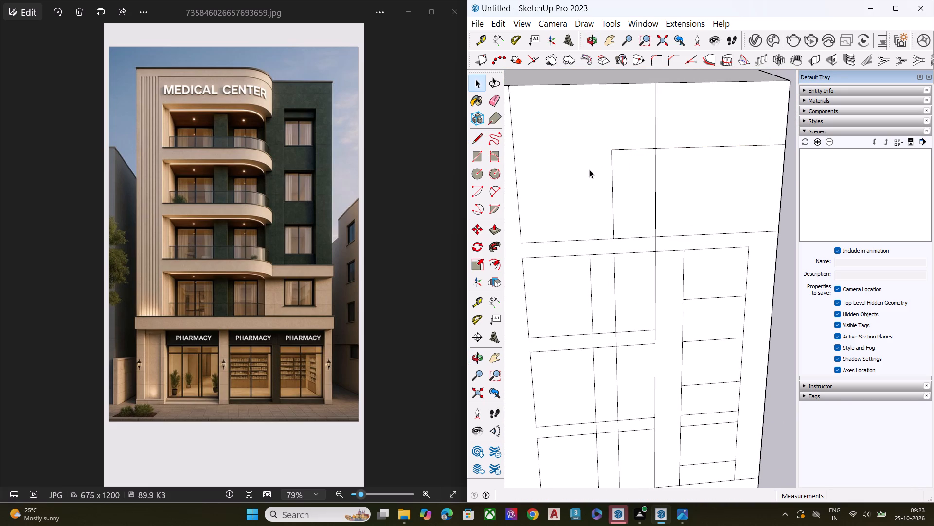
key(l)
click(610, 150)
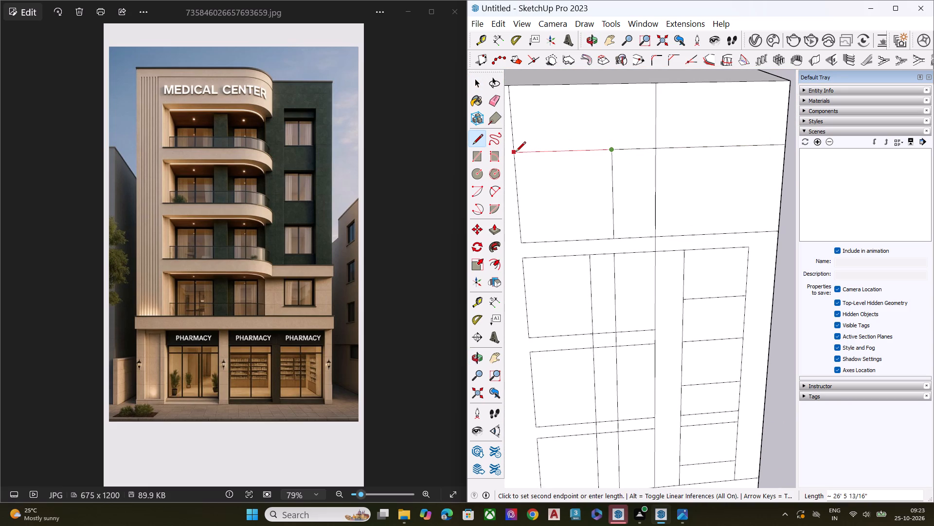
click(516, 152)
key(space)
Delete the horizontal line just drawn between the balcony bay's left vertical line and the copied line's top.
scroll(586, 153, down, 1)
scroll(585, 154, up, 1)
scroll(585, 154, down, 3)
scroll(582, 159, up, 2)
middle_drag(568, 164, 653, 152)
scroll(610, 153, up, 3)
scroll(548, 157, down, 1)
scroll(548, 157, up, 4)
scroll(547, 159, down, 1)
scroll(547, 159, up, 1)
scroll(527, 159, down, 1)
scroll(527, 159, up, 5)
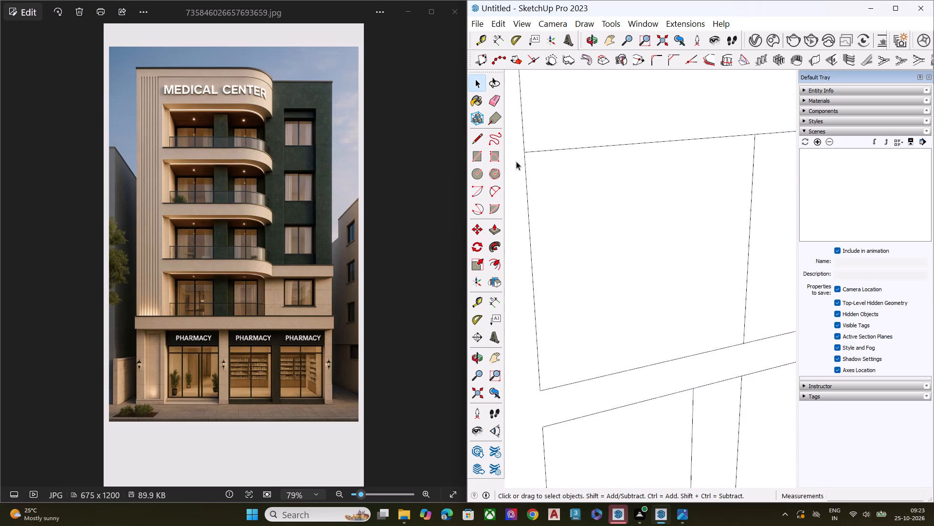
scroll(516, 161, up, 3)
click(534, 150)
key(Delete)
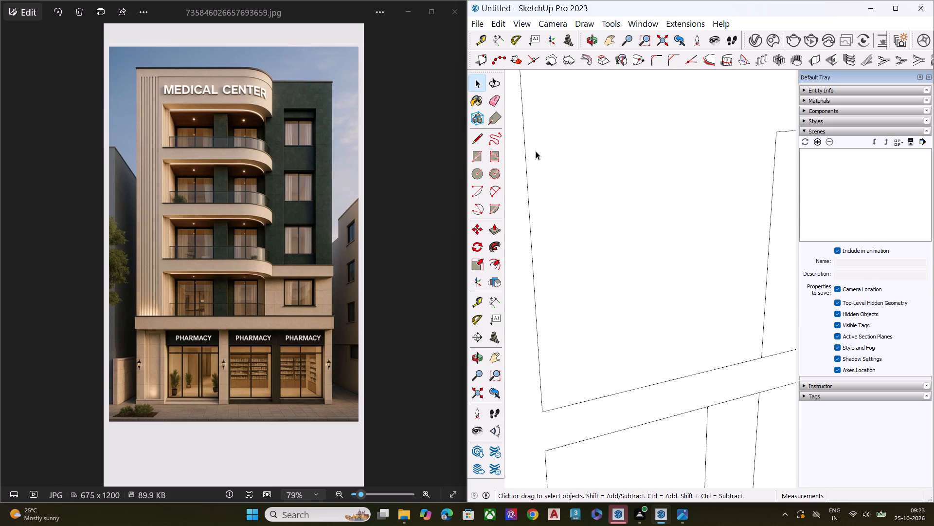
Draw the horizontal line again from the copied line's top endpoint to the balcony bay's left vertical line.
scroll(557, 151, down, 1)
scroll(557, 151, up, 1)
scroll(557, 151, down, 2)
scroll(668, 161, down, 4)
scroll(667, 163, up, 1)
scroll(667, 163, down, 3)
key(l)
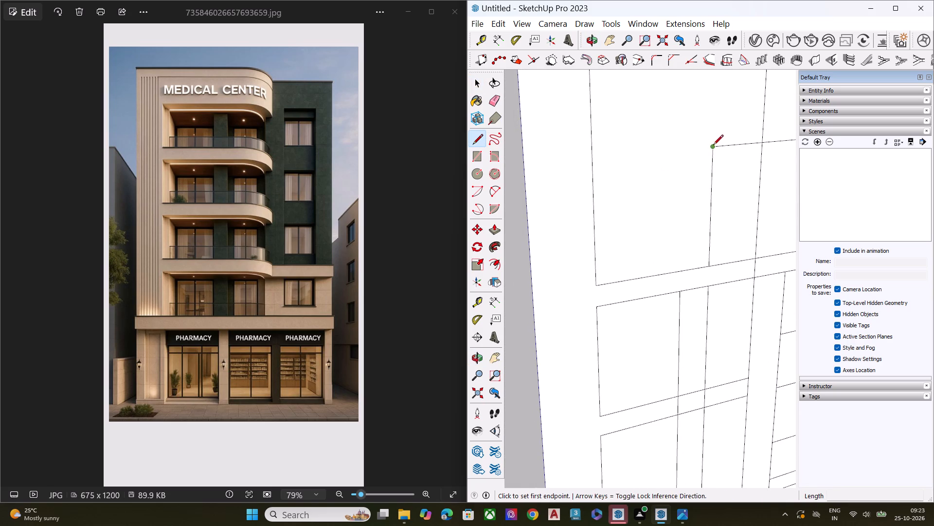
click(713, 148)
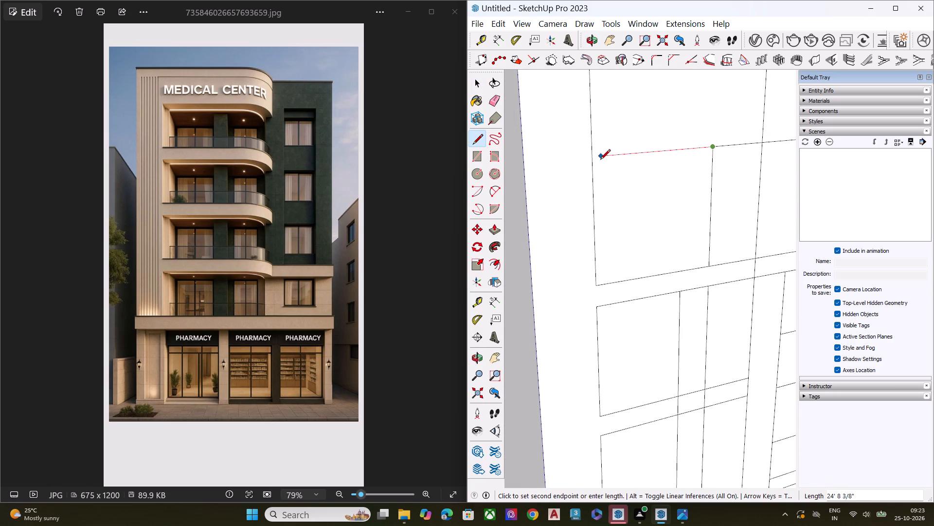
click(592, 158)
key(space)
Draw a vertical line 30' 6 3/8" long from the first inner line's top in the storey below up to the new horizontal line.
scroll(598, 156, down, 5)
scroll(603, 159, up, 2)
scroll(606, 161, down, 3)
middle_drag(707, 174, 585, 152)
scroll(633, 128, down, 1)
scroll(633, 128, up, 1)
scroll(635, 130, down, 5)
middle_drag(652, 178, 649, 155)
scroll(652, 163, up, 3)
key(l)
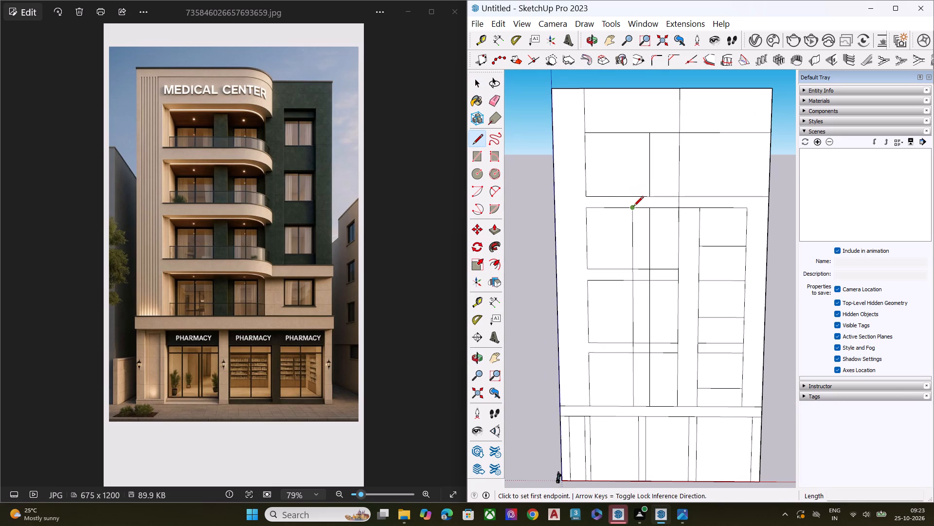
click(633, 207)
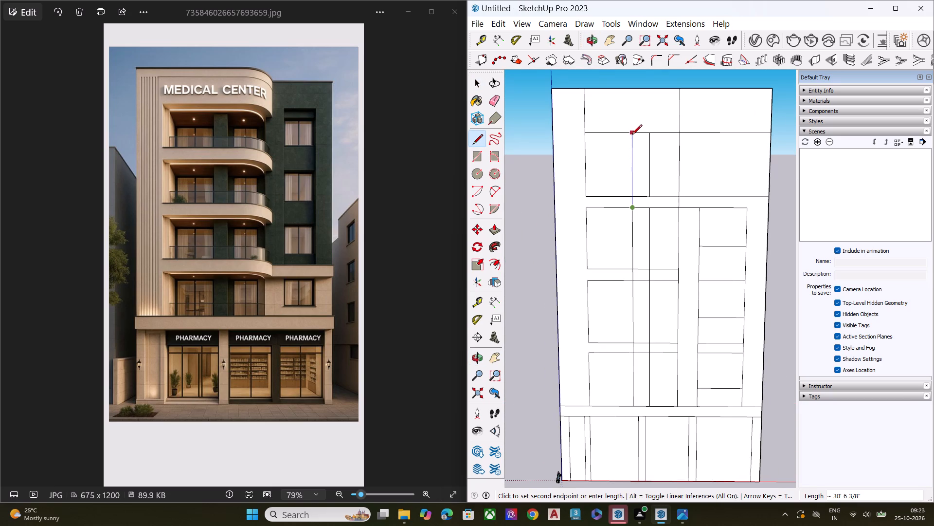
click(632, 135)
key(space)
Erase the short piece of the new vertical line that crosses the topmost floor band.
scroll(629, 199, up, 1)
key(e)
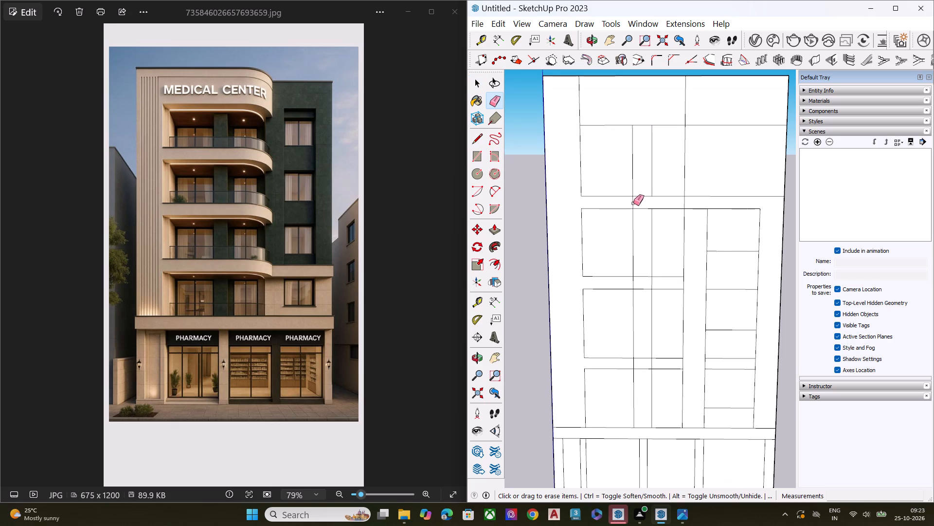
click(633, 203)
key(space)
Extend the window column's two side lines up 30' 6 3/8" from its top corners to the new horizontal line.
scroll(597, 180, down, 8)
middle_drag(630, 190, 653, 169)
scroll(683, 189, up, 3)
scroll(691, 184, down, 1)
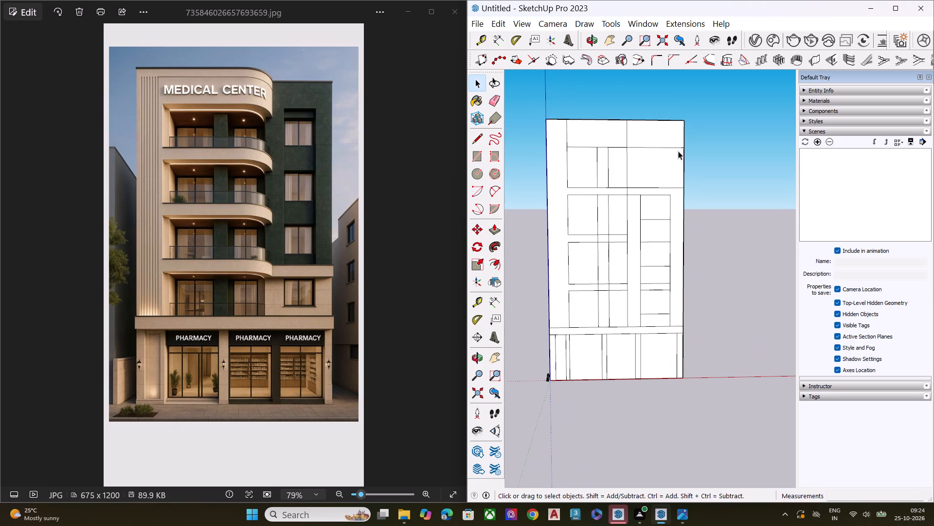
middle_drag(677, 151, 613, 166)
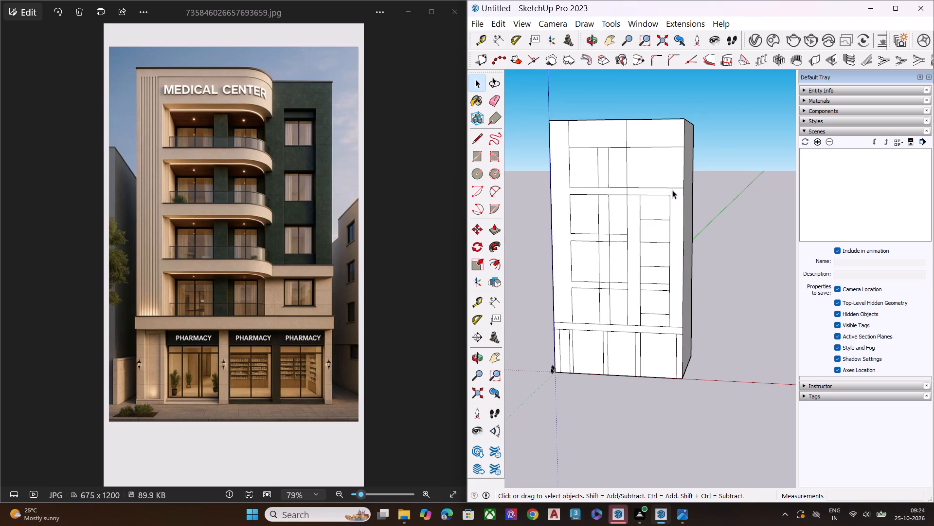
middle_drag(678, 188, 728, 175)
scroll(717, 184, up, 1)
scroll(702, 189, down, 1)
scroll(701, 190, up, 2)
key(l)
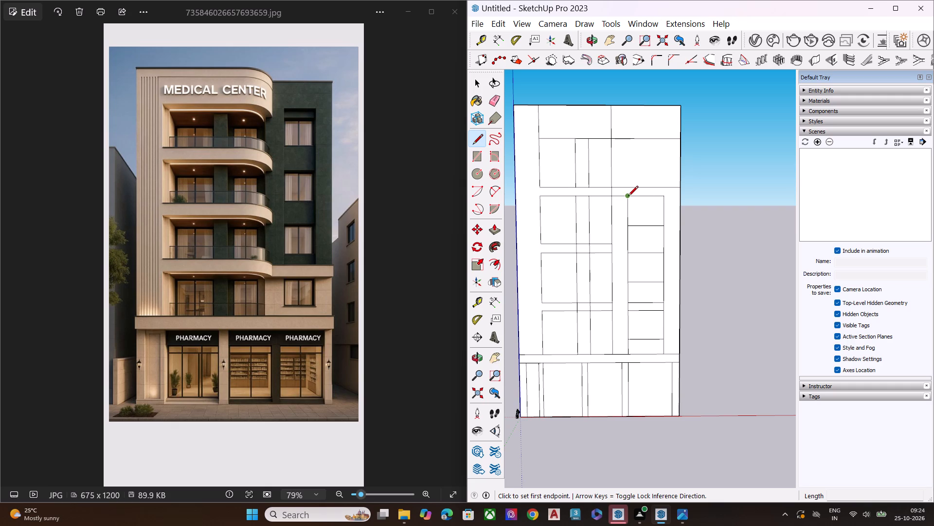
click(628, 197)
click(626, 138)
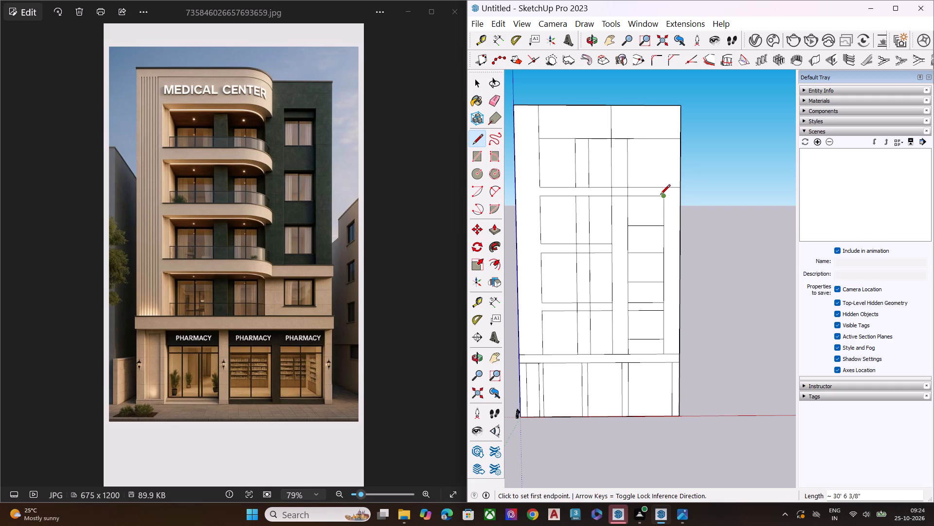
click(662, 195)
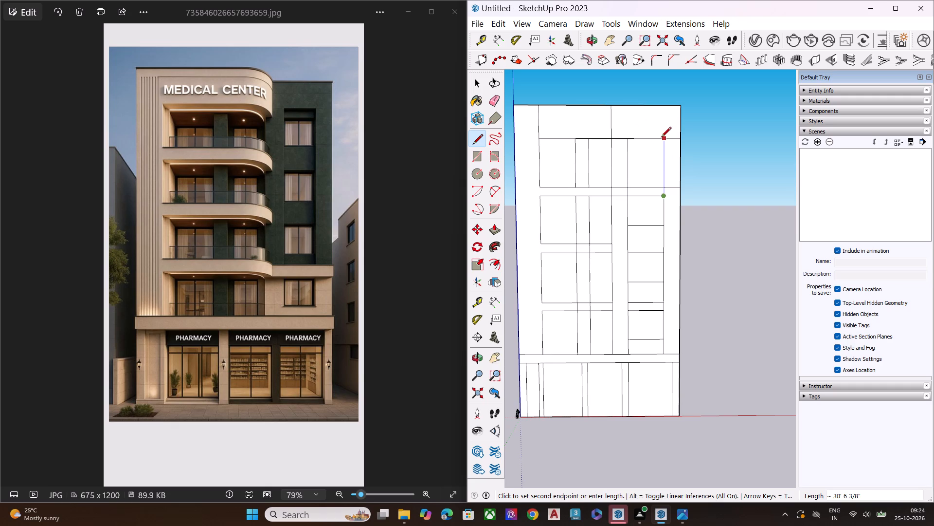
click(662, 138)
key(space)
Copy the window column's top rectangle up 30' 6 3/8" so it sits under the new horizontal line.
middle_drag(637, 147, 637, 119)
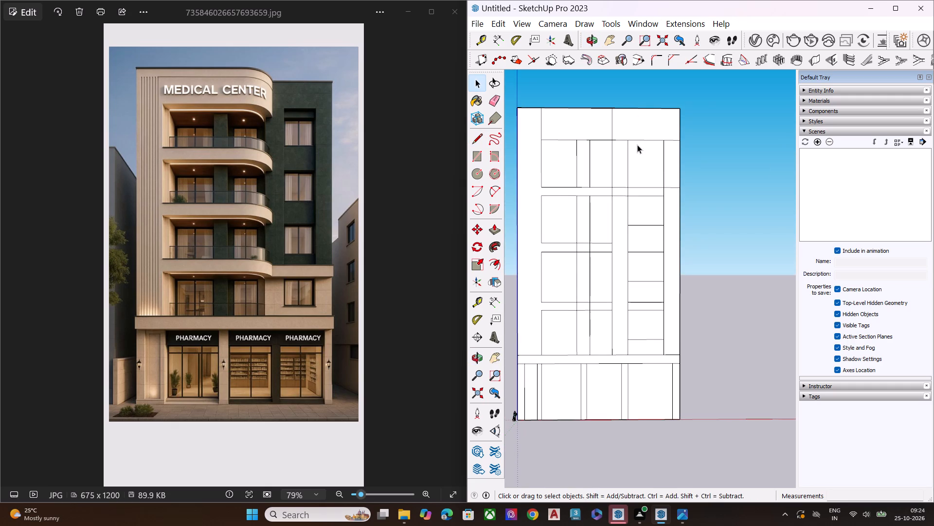
scroll(634, 166, up, 4)
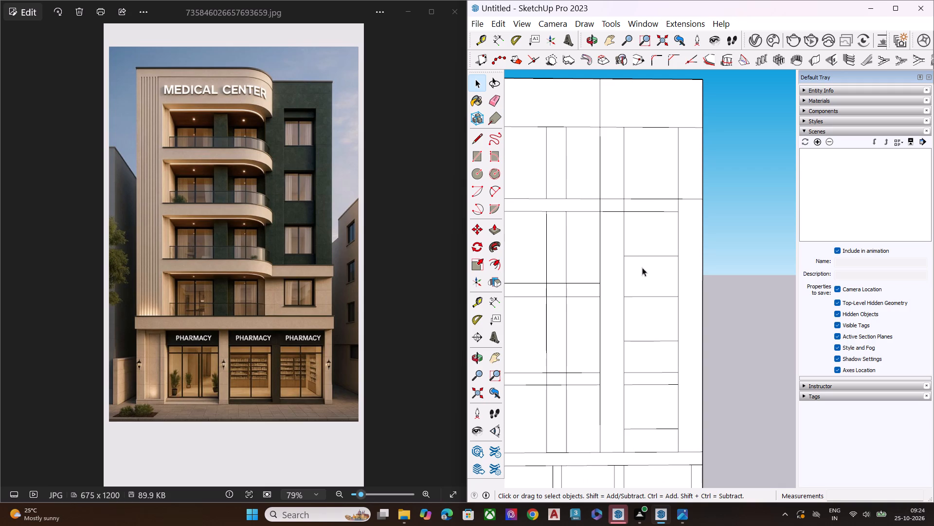
double_click(655, 240)
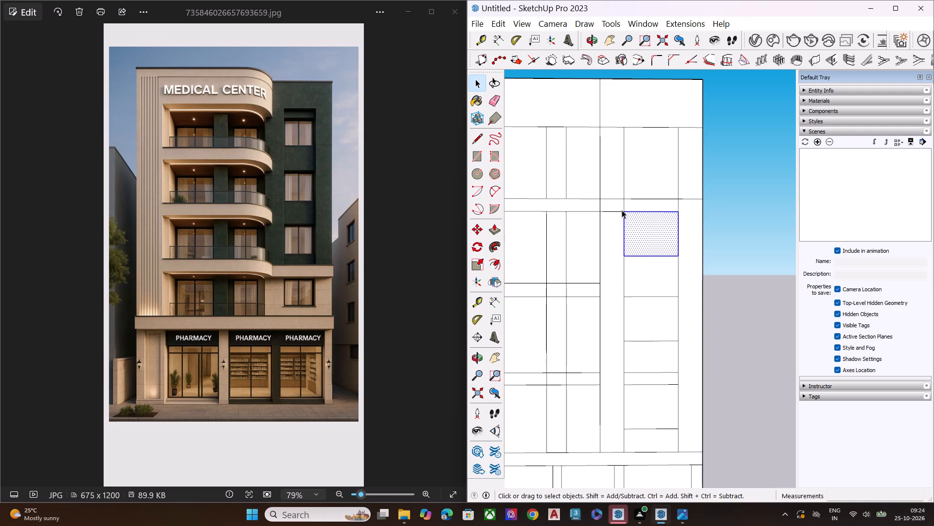
key(m)
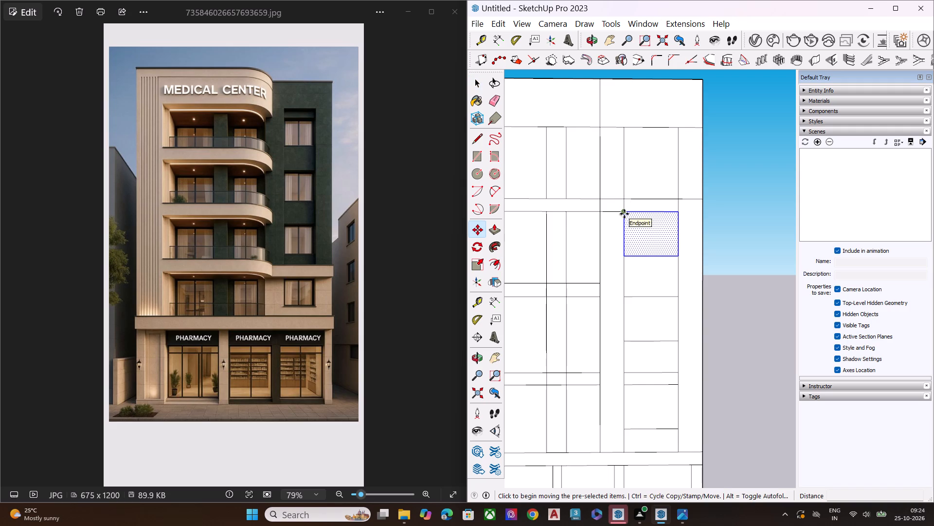
click(624, 213)
click(626, 129)
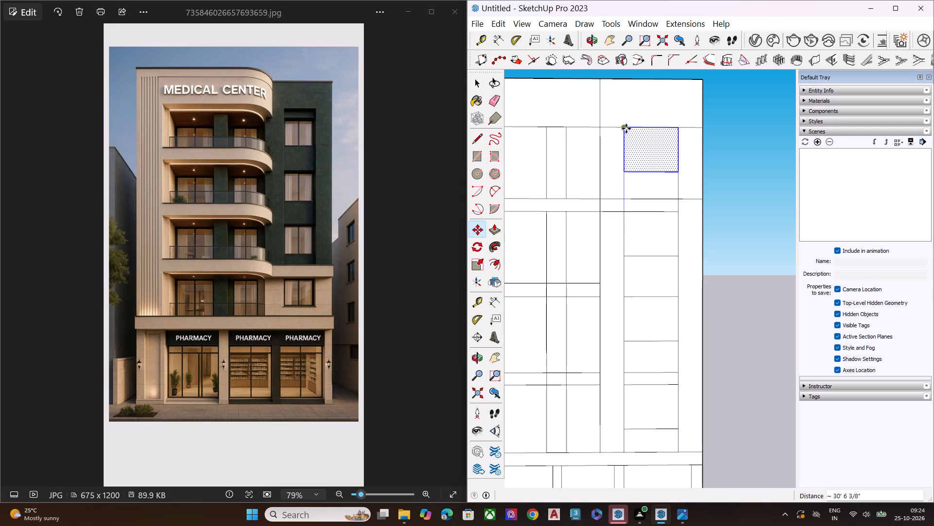
key(space)
Erase the topmost floor band's upper edge segments from the balcony bay's right line across the window column to the facade's right edge.
scroll(619, 210, down, 4)
middle_drag(672, 210, 700, 210)
key(e)
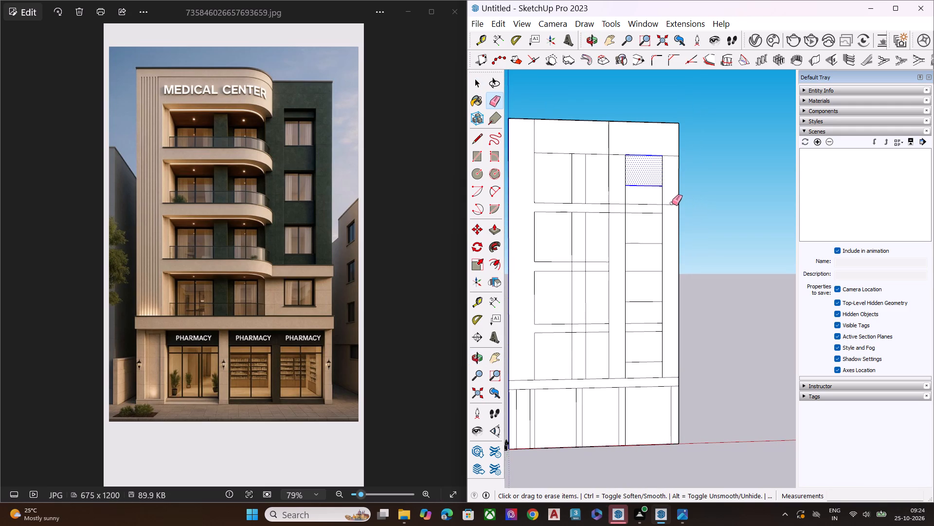
click(672, 203)
click(672, 205)
scroll(649, 207, up, 5)
scroll(645, 206, down, 1)
scroll(645, 206, up, 3)
click(647, 203)
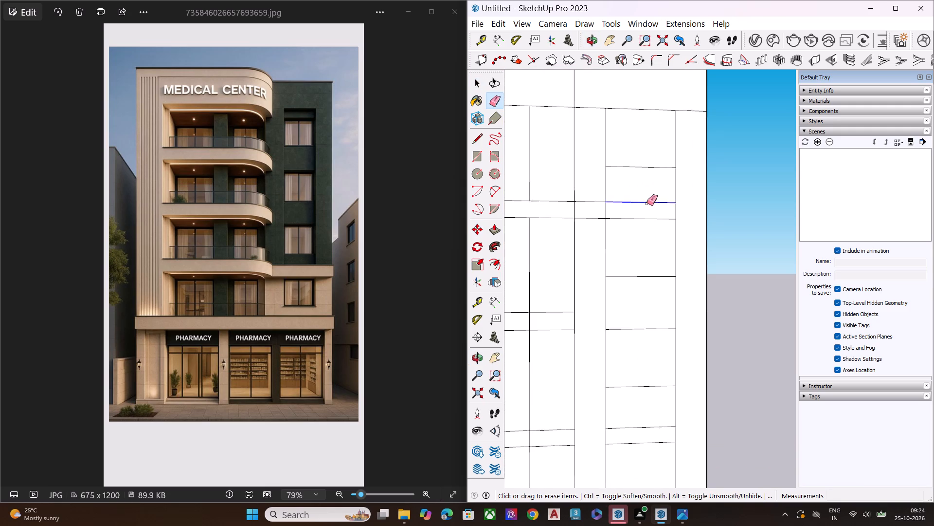
click(593, 202)
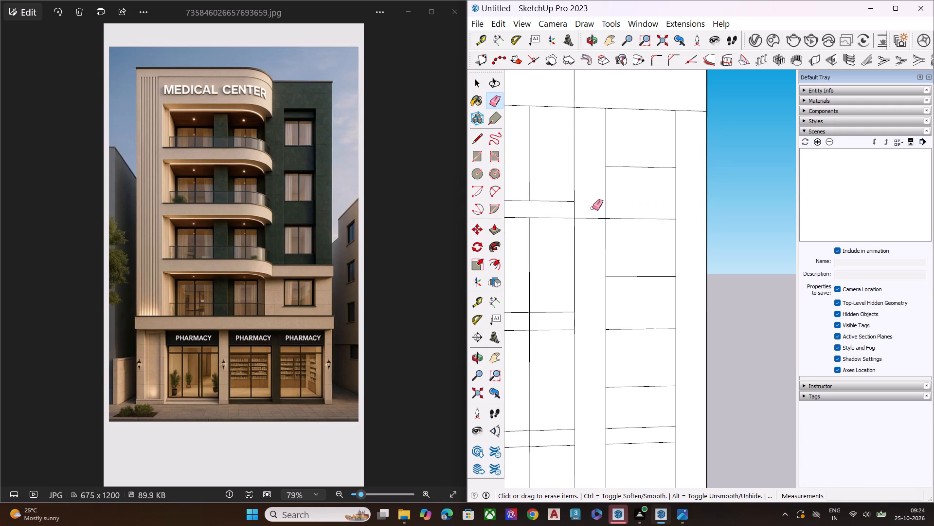
Erase the topmost floor band's lower edge between the balcony bay and window column, and the lowest band's upper edge inside the column.
click(590, 219)
scroll(610, 204, down, 1)
scroll(615, 208, up, 2)
scroll(618, 211, down, 3)
scroll(650, 220, up, 2)
middle_drag(681, 220, 610, 225)
scroll(601, 217, up, 4)
scroll(585, 196, down, 3)
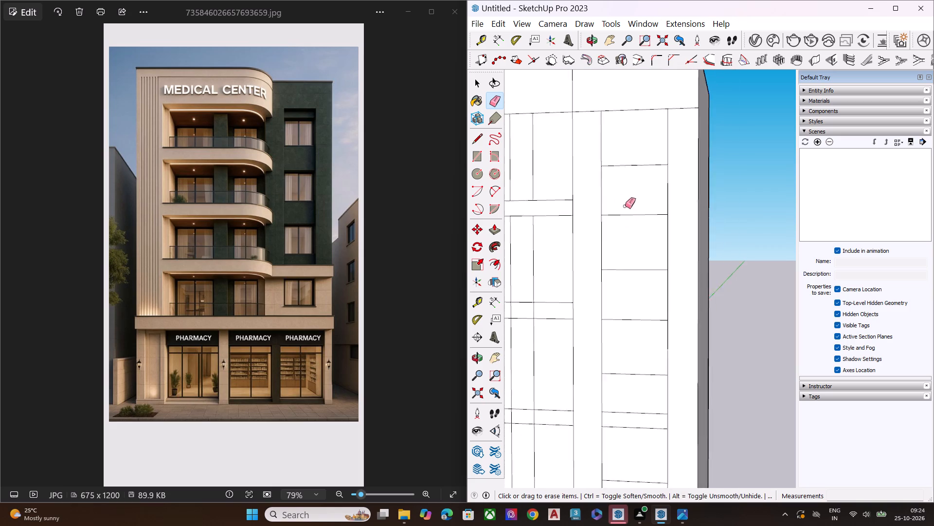
scroll(625, 206, down, 5)
middle_drag(629, 338, 665, 308)
scroll(637, 349, up, 3)
scroll(634, 350, down, 1)
scroll(634, 350, up, 2)
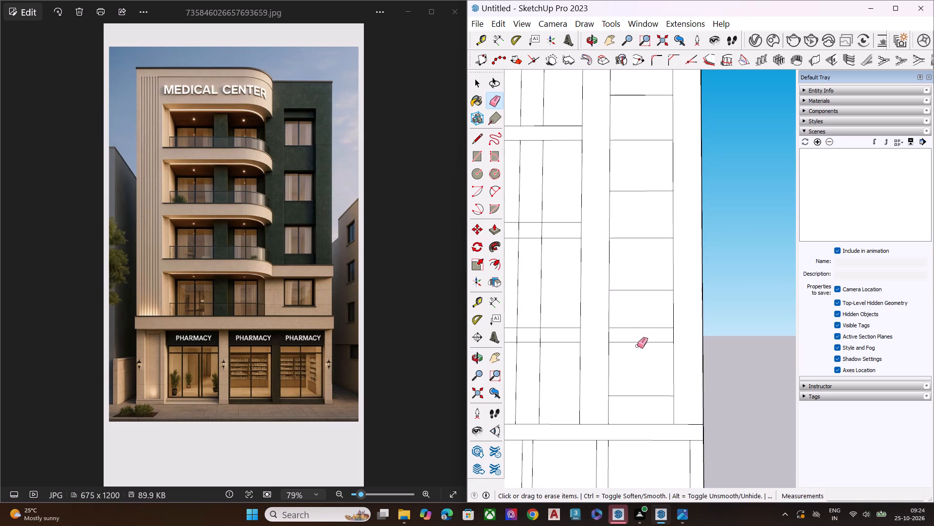
click(643, 328)
click(714, 316)
key(space)
click(715, 315)
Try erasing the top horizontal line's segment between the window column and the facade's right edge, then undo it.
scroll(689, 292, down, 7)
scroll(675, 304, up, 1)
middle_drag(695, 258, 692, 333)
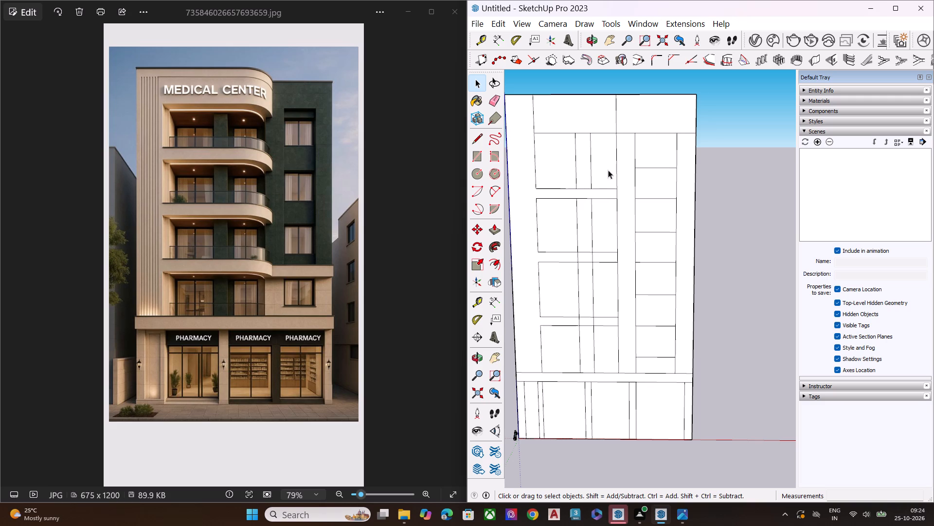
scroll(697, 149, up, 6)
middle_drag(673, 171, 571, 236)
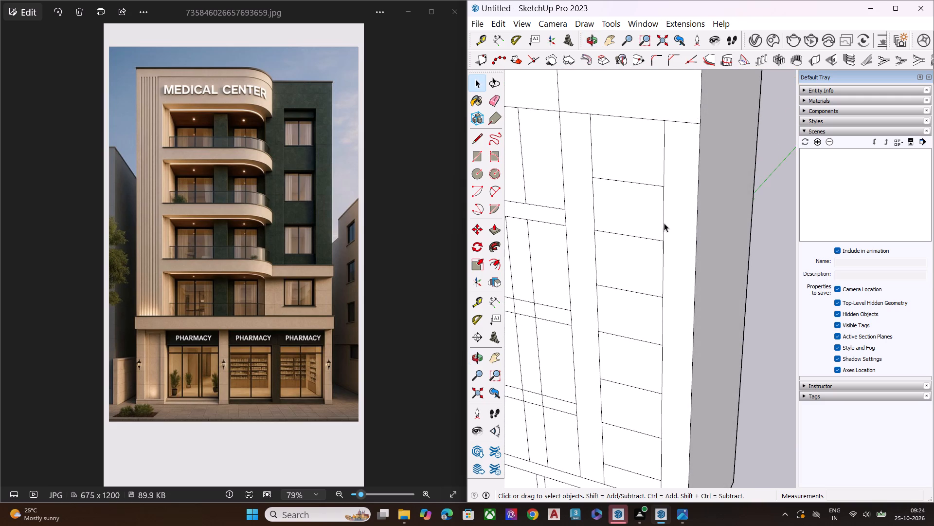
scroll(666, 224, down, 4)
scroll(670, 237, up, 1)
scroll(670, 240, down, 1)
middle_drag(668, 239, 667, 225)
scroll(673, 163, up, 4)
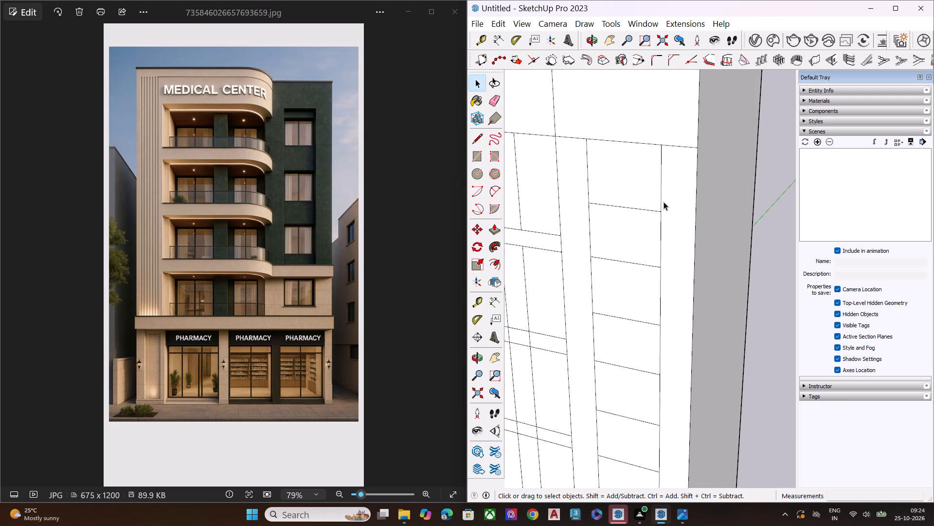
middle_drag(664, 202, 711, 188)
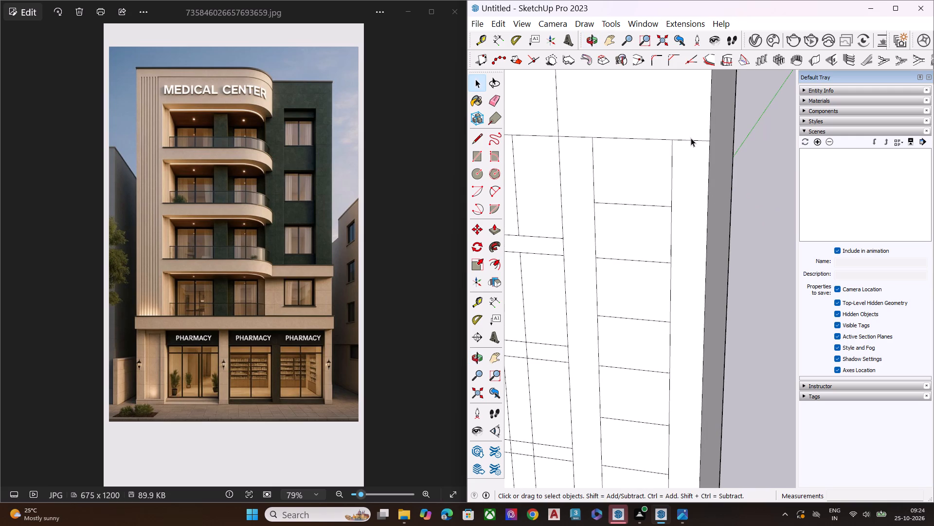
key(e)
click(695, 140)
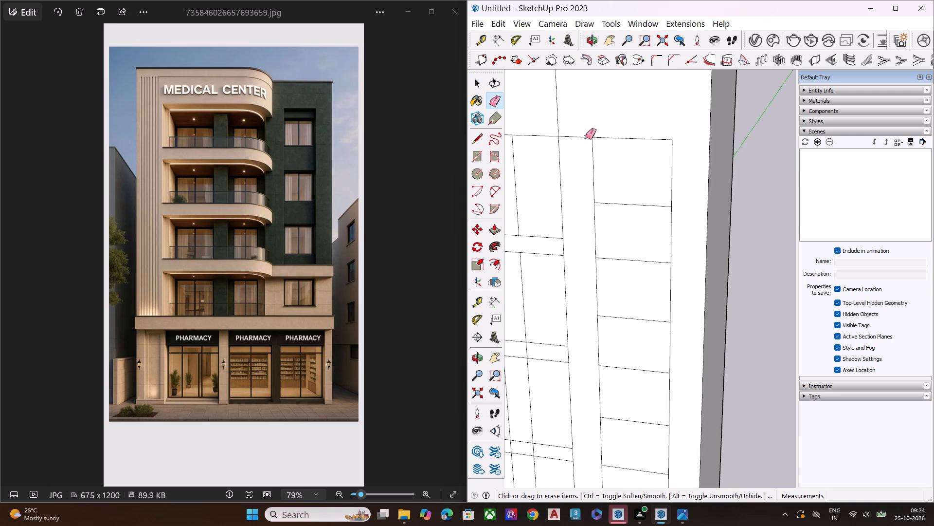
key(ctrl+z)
Scale the window column's top rectangle upward by about 1.21, keeping its bottom edge in place.
key(space)
double_click(623, 160)
key(m)
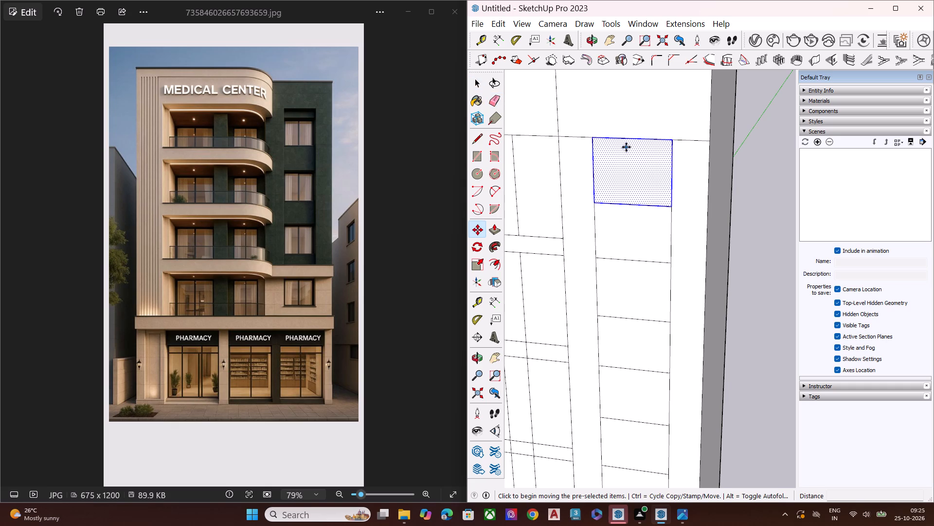
key(s)
click(630, 140)
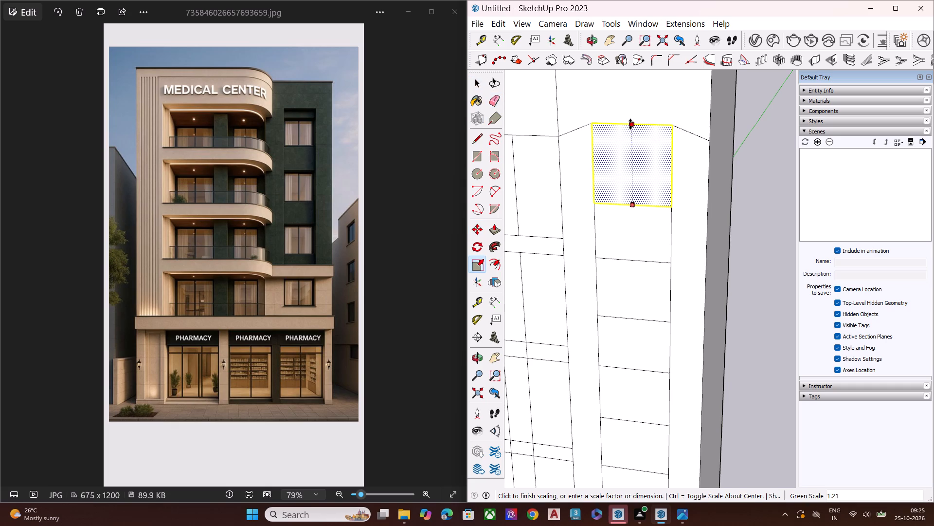
scroll(632, 123, down, 7)
scroll(631, 127, up, 1)
scroll(631, 130, down, 1)
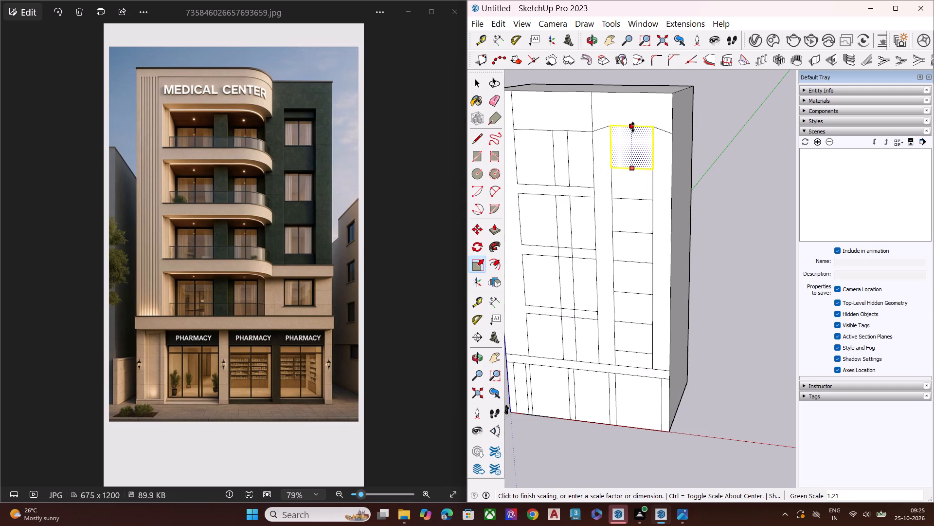
click(632, 126)
key(space)
click(691, 156)
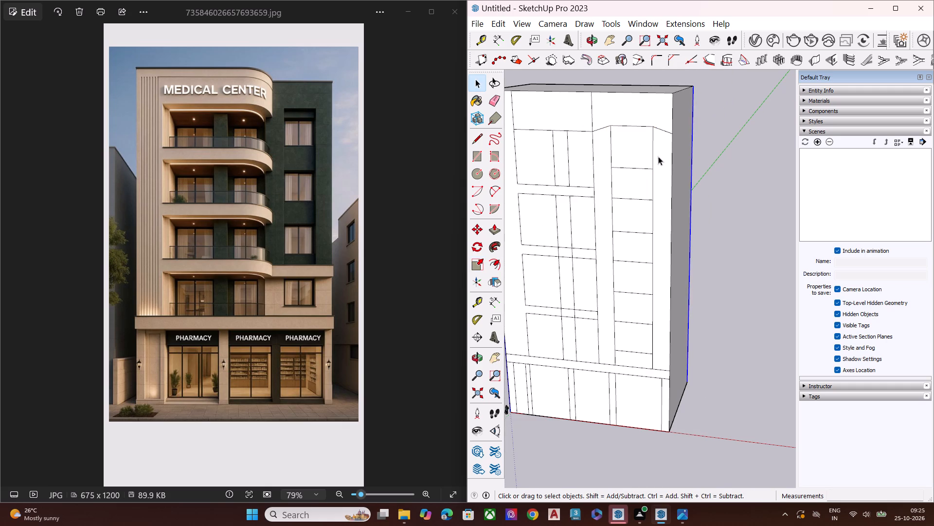
Delete the two slanted edges on either side of the window column's raised top rectangle.
scroll(652, 134, up, 6)
middle_drag(656, 147, 688, 136)
scroll(688, 136, down, 1)
scroll(688, 136, up, 1)
scroll(681, 136, down, 2)
scroll(677, 134, up, 2)
click(671, 127)
click(677, 125)
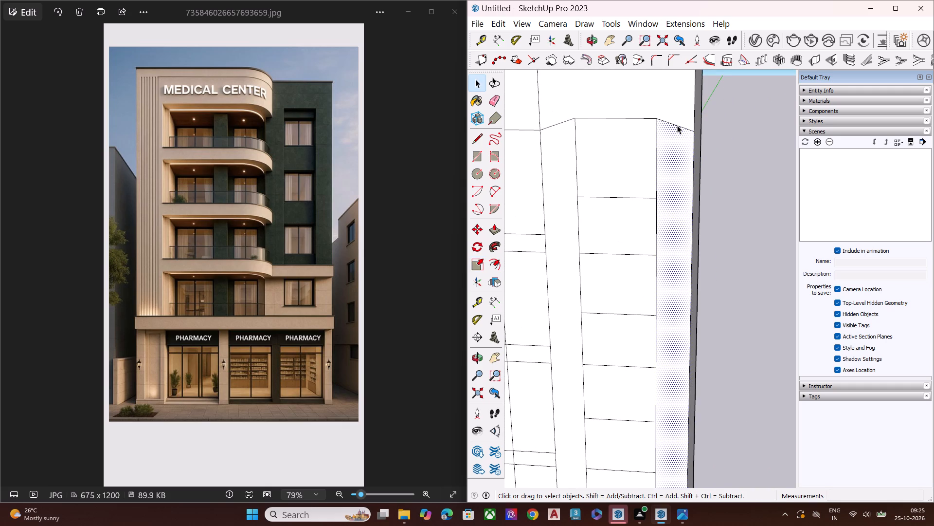
key(Delete)
click(569, 119)
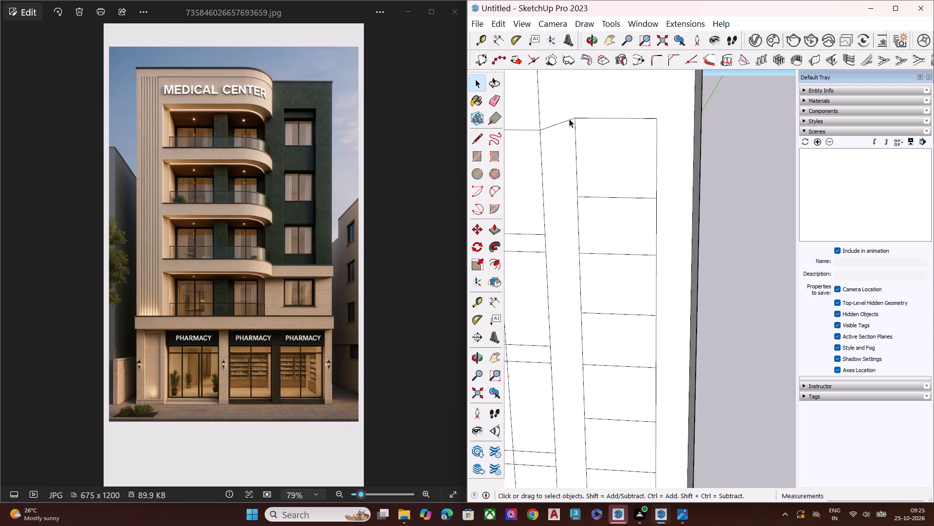
key(Delete)
Draw a horizontal line from the balcony bay's top right corner across the window column to the facade's right edge.
scroll(634, 155, down, 7)
middle_drag(630, 162, 653, 120)
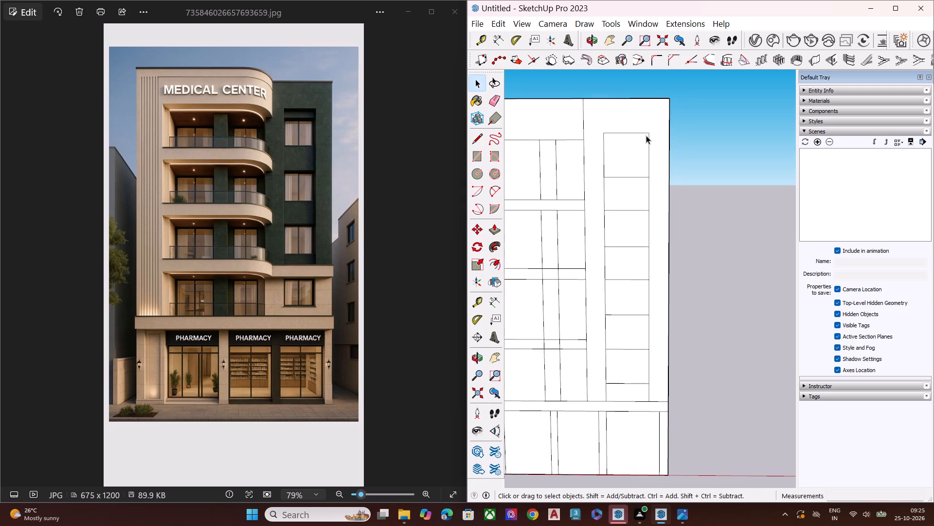
key(l)
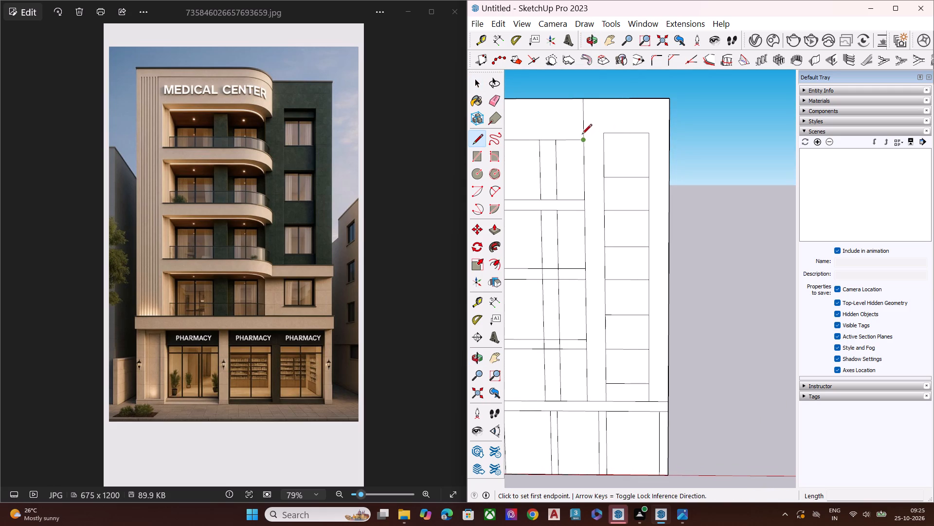
click(582, 143)
click(669, 139)
key(space)
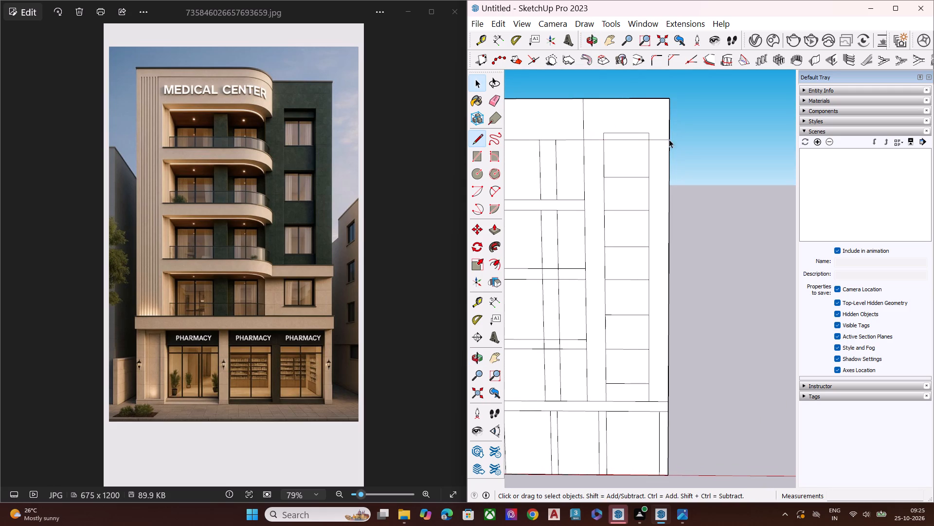
Scale the narrow strip above the new horizontal line upward to make the window column's top strip taller.
scroll(641, 131, up, 8)
double_click(612, 137)
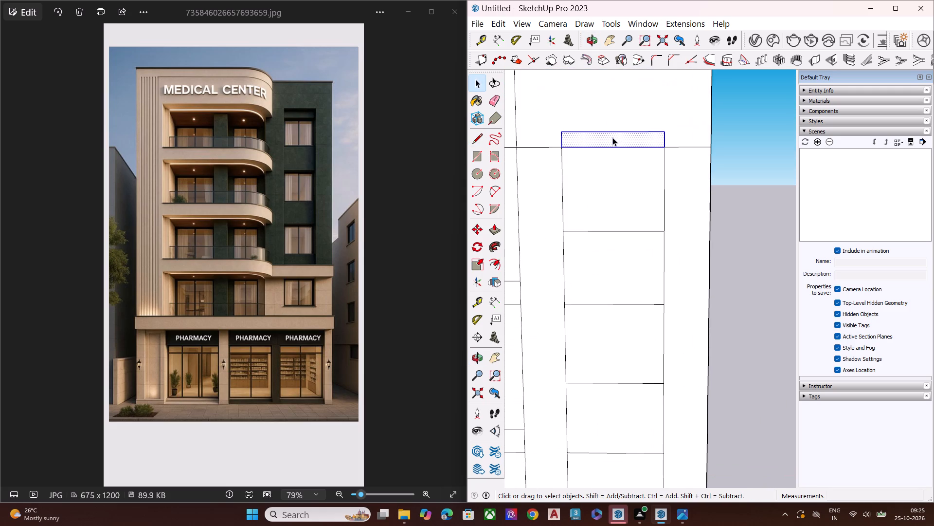
key(s)
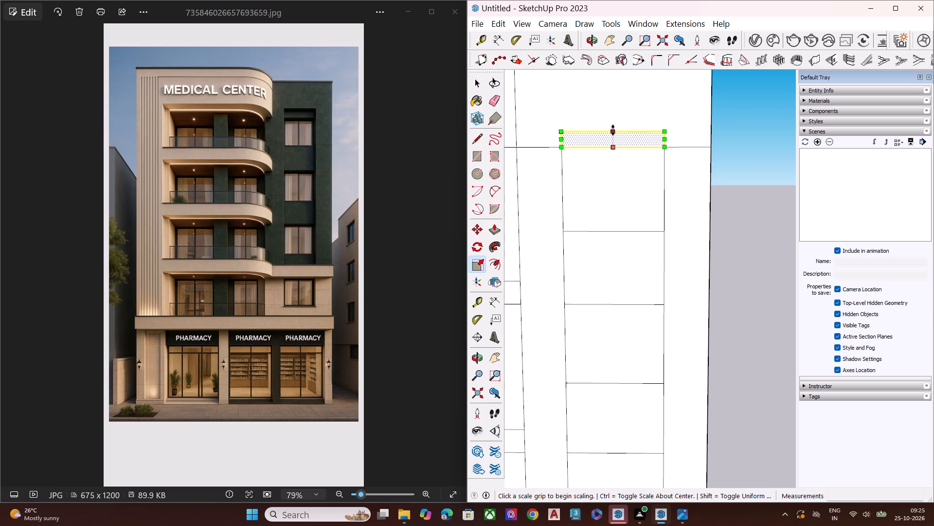
click(613, 130)
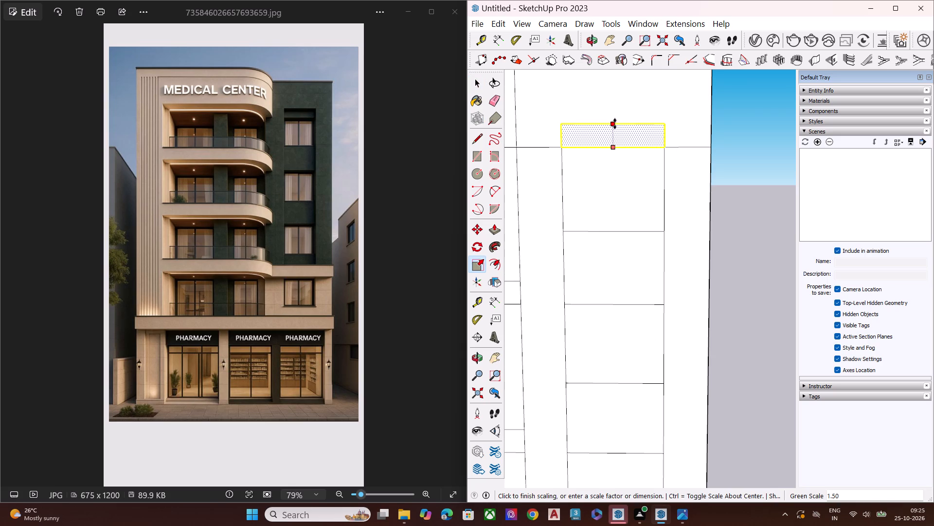
click(615, 126)
key(space)
scroll(688, 171, down, 5)
click(750, 198)
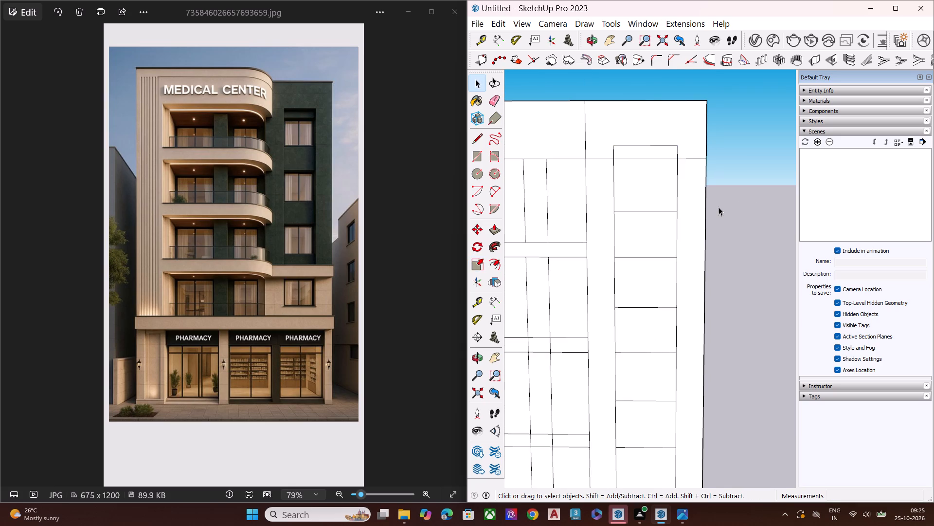
Erase the horizontal line's segments on both sides of the window column, keeping the piece inside the column.
middle_drag(718, 207, 719, 196)
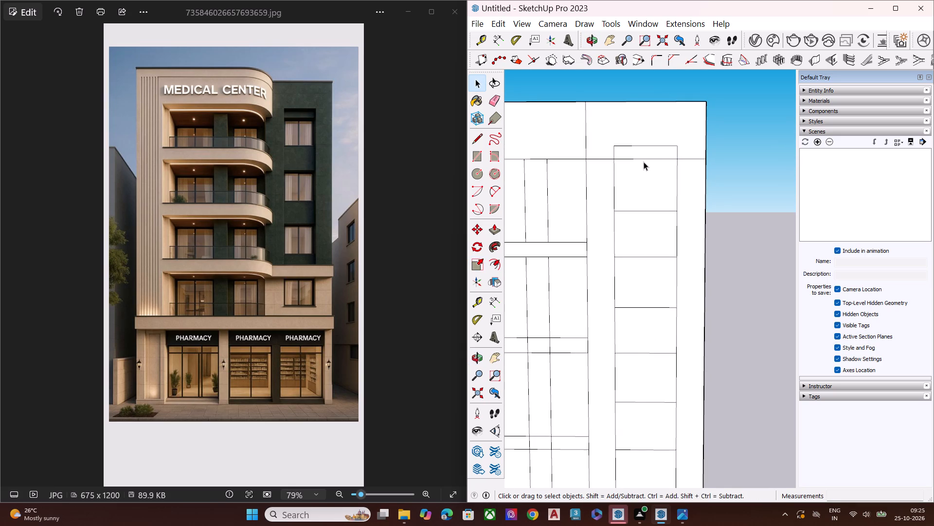
key(e)
click(599, 159)
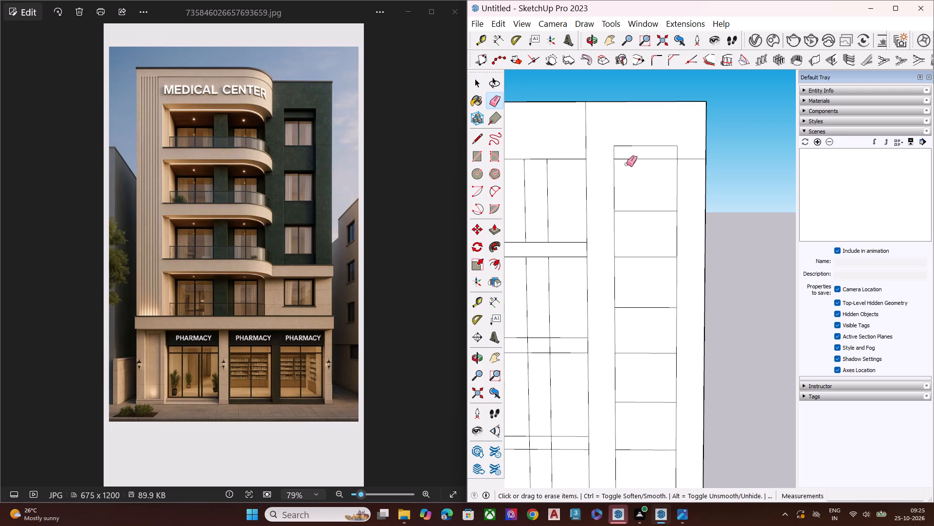
click(685, 158)
key(space)
Scale the window column's top strip upward once more to raise its top edge slightly.
double_click(657, 153)
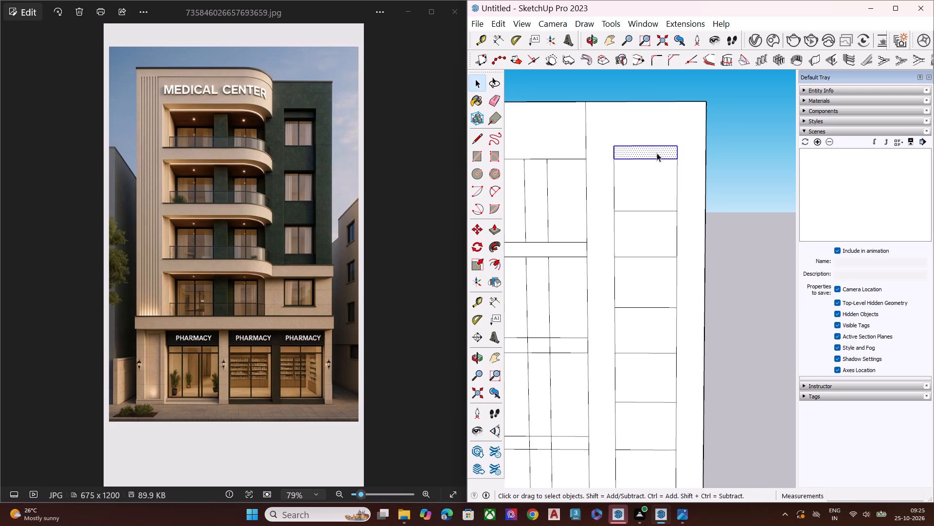
key(s)
click(646, 147)
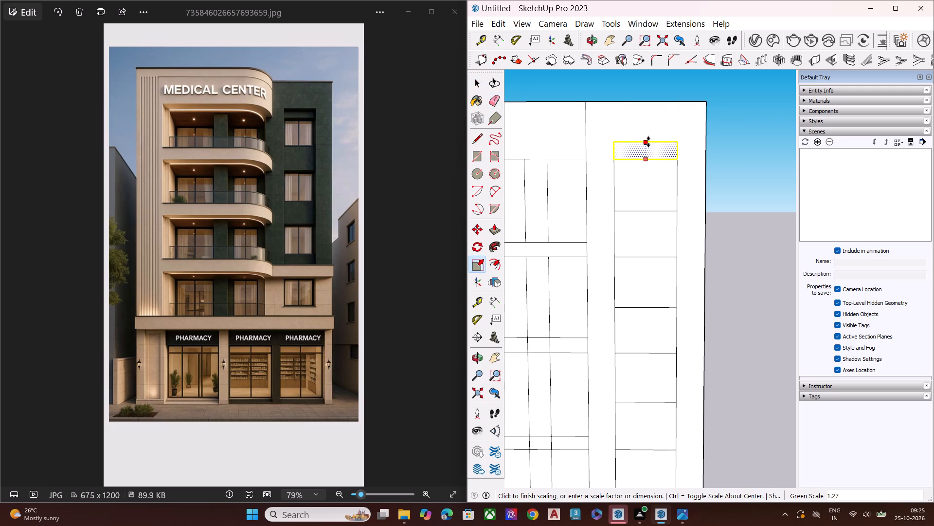
click(648, 140)
key(space)
click(743, 166)
middle_drag(692, 175, 687, 167)
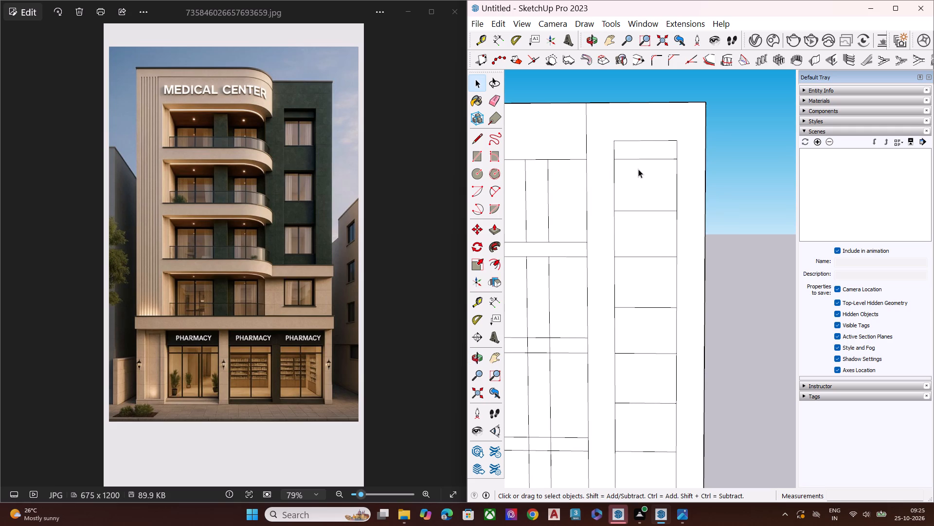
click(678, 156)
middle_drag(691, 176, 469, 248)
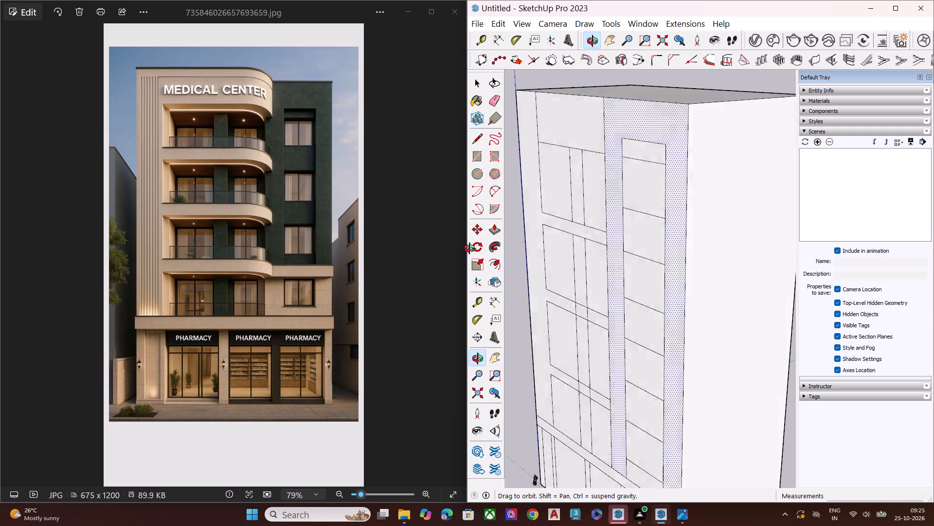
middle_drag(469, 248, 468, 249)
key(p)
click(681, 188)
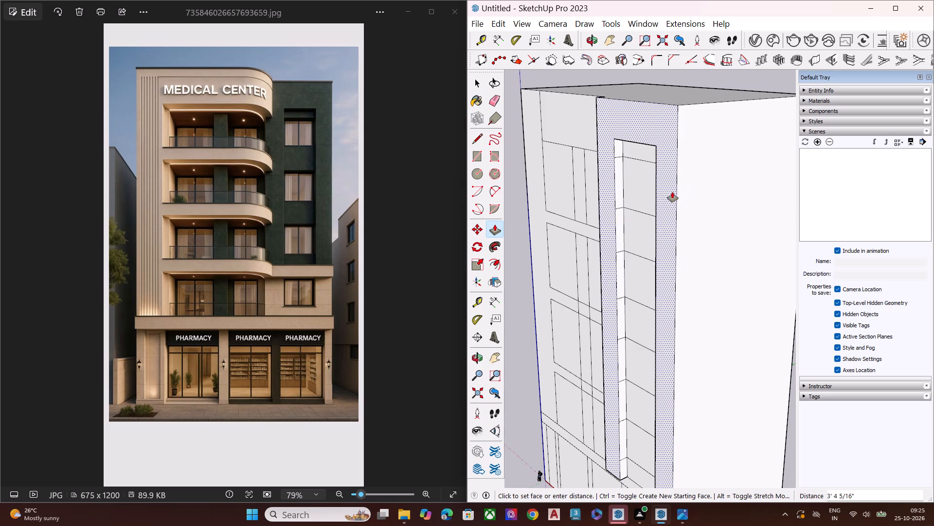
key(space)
Erase the short vertical line above the top storey balcony opening's left corner, up to the roof edge.
scroll(681, 232, down, 1)
scroll(674, 232, up, 2)
scroll(667, 234, down, 2)
middle_drag(645, 207, 724, 169)
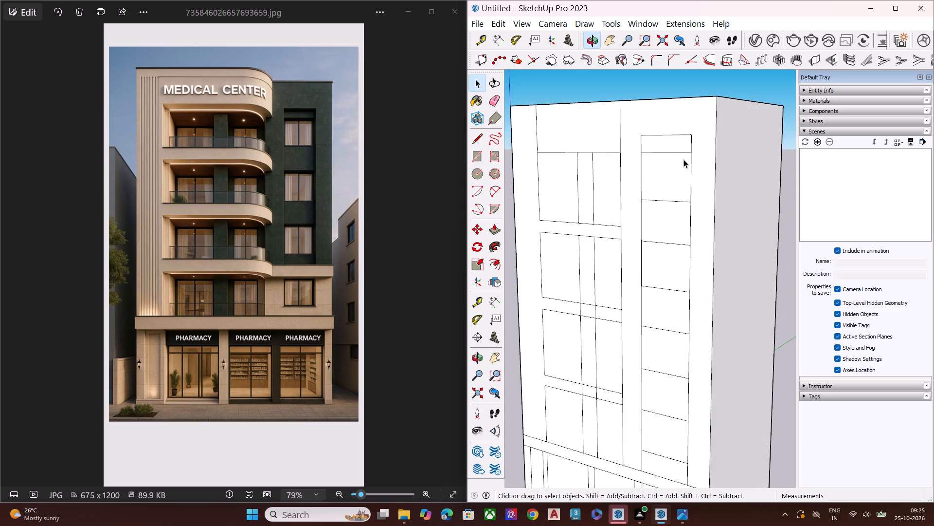
scroll(679, 167, down, 4)
middle_drag(614, 191, 744, 160)
middle_drag(629, 162, 709, 150)
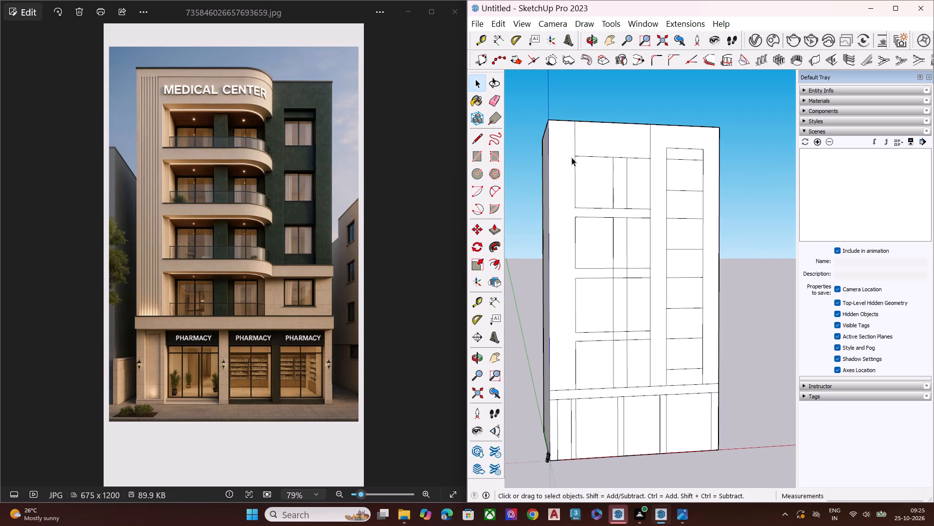
scroll(572, 158, up, 3)
key(e)
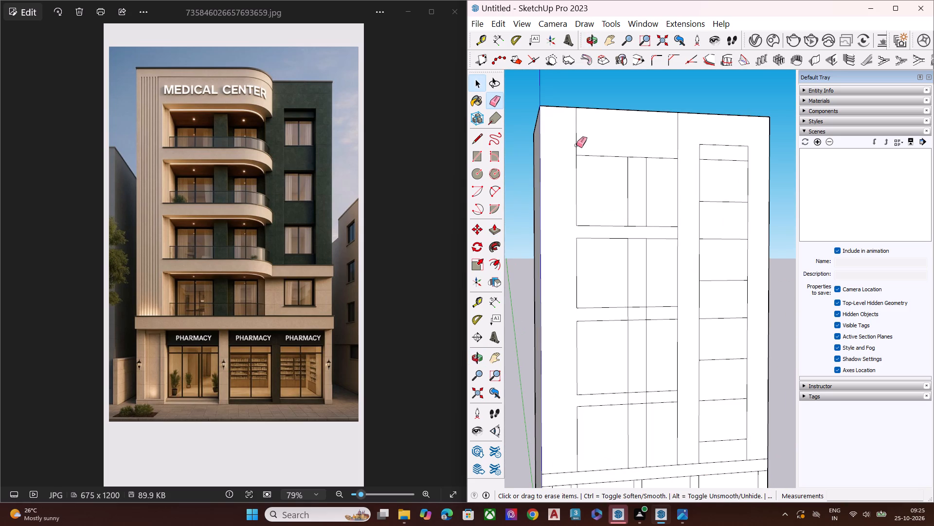
click(576, 135)
key(space)
Examine the extent of the wall face around the balcony openings and the overall facade layout.
click(605, 134)
middle_drag(631, 140, 683, 184)
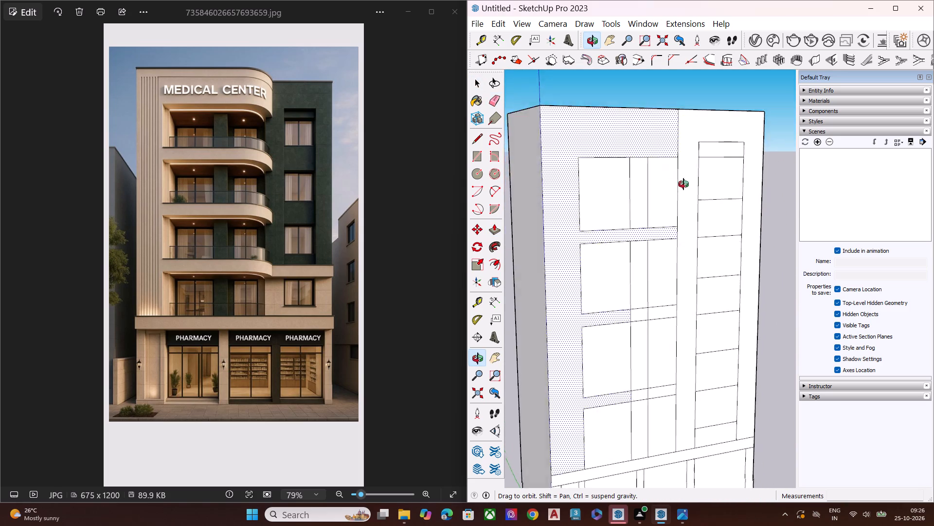
middle_drag(683, 184, 718, 223)
middle_drag(643, 348, 555, 300)
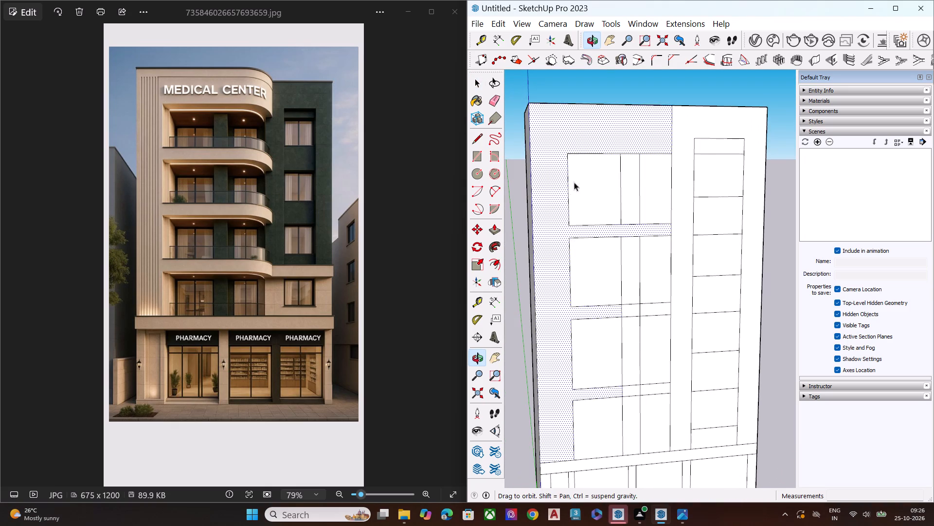
click(653, 94)
scroll(654, 211, down, 4)
scroll(653, 212, up, 1)
scroll(653, 213, down, 2)
scroll(653, 213, up, 1)
scroll(648, 214, down, 2)
middle_drag(664, 238, 652, 235)
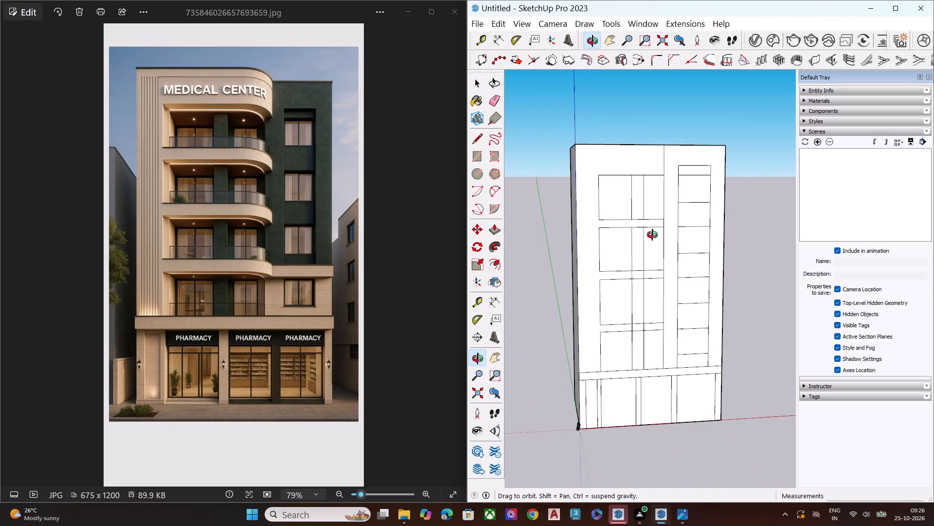
middle_drag(652, 235, 608, 179)
scroll(624, 238, down, 1)
scroll(635, 314, up, 3)
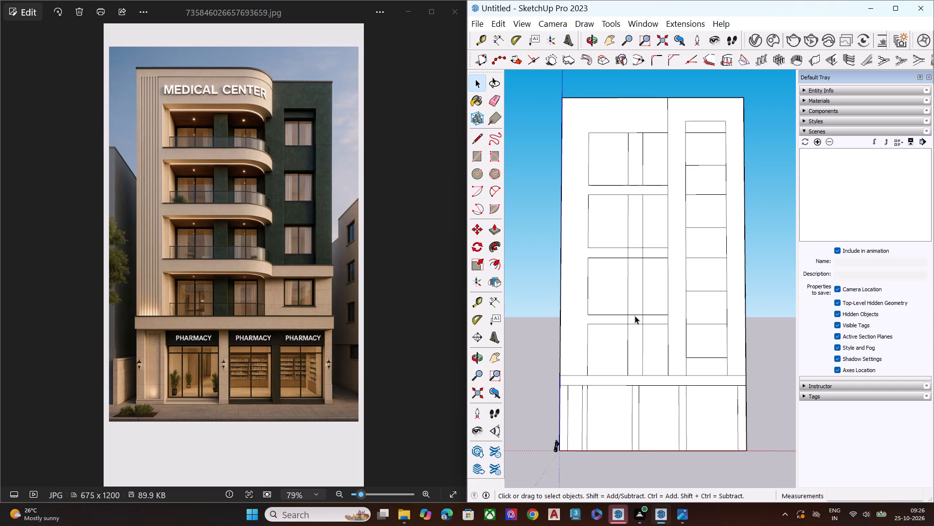
Erase the short vertical line segments crossing the slab strips above the third and the lowest balcony openings.
key(e)
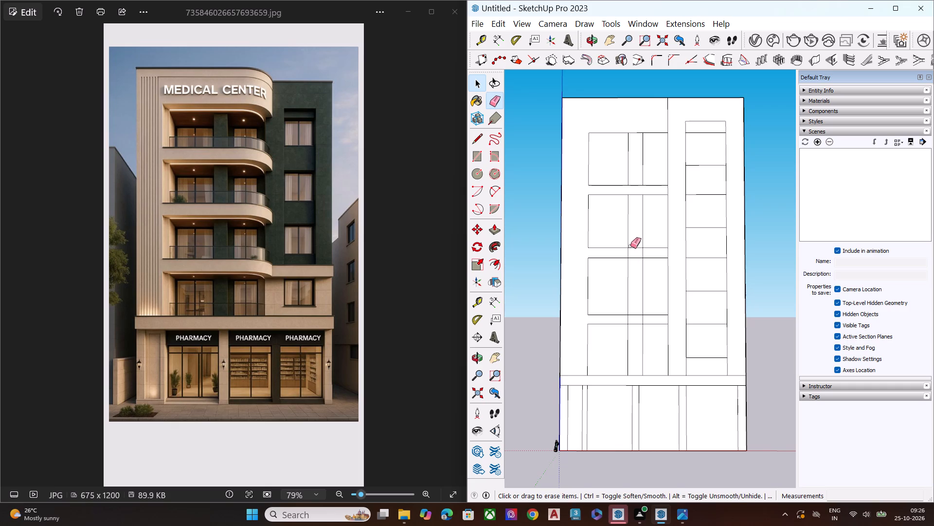
scroll(630, 197, up, 3)
click(627, 268)
click(648, 267)
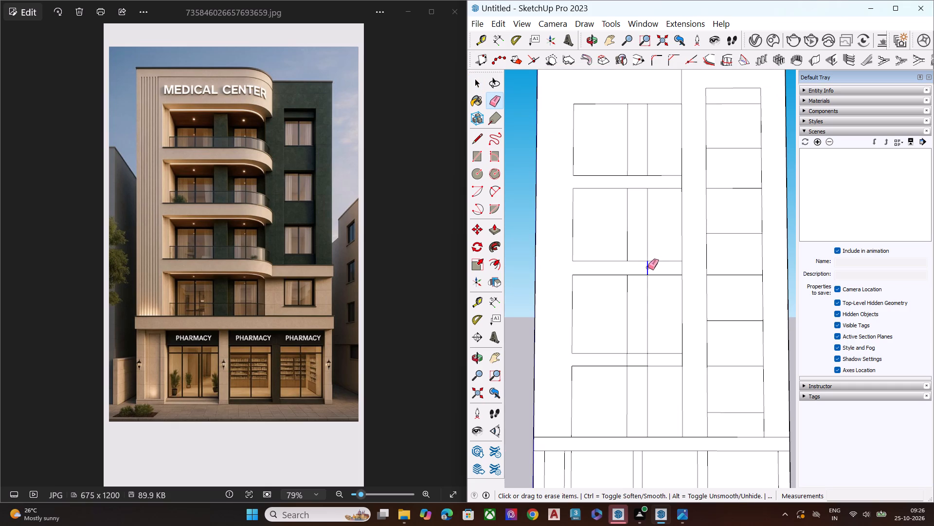
click(627, 361)
click(647, 362)
key(space)
Examine the wall face around the balcony openings and study the ground floor and band in the reference image.
middle_drag(620, 257, 648, 301)
scroll(628, 269, up, 1)
click(543, 280)
scroll(695, 283, down, 1)
scroll(697, 284, up, 2)
scroll(698, 285, down, 2)
scroll(701, 290, up, 1)
scroll(702, 291, down, 3)
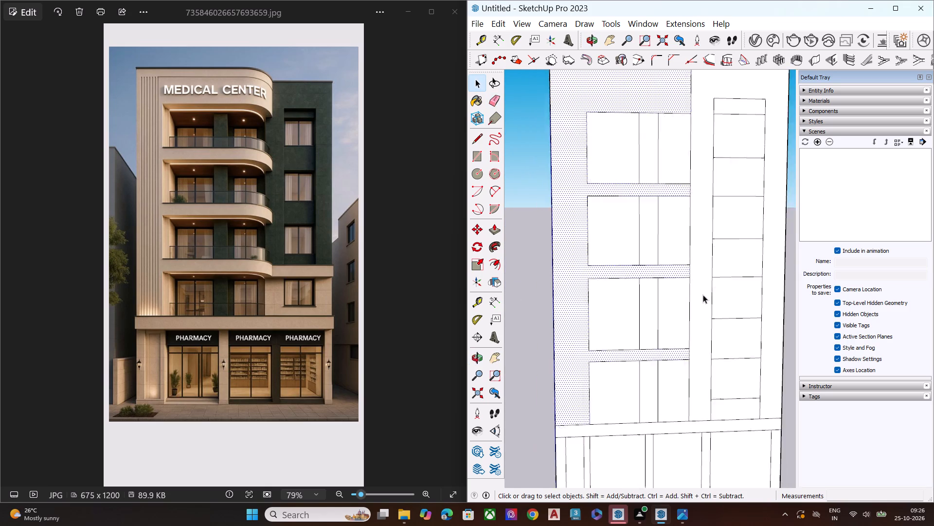
scroll(703, 295, down, 4)
middle_drag(621, 293, 748, 377)
scroll(660, 405, up, 2)
click(669, 432)
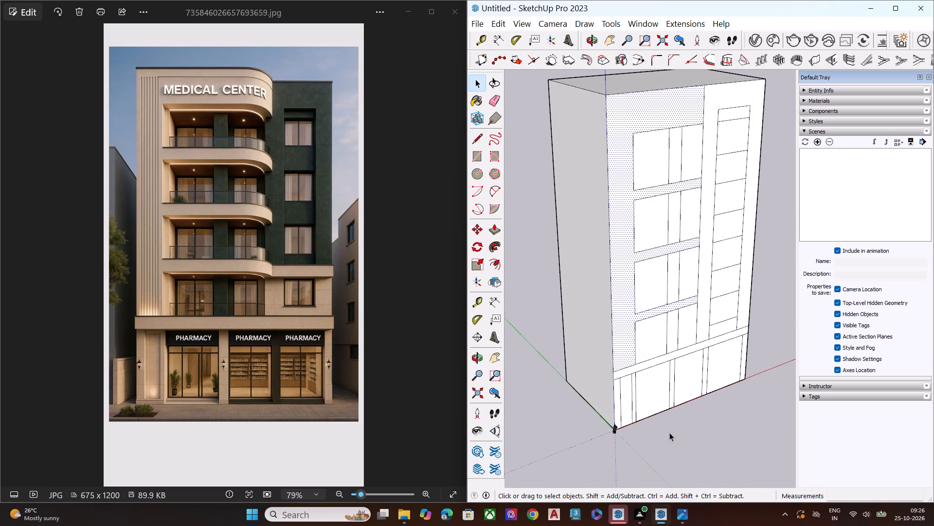
scroll(149, 332, up, 9)
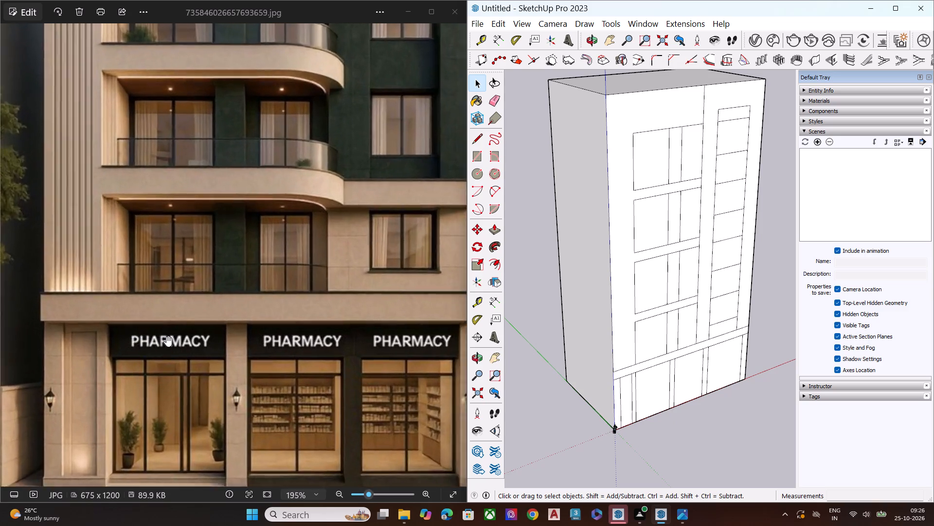
scroll(166, 336, up, 1)
scroll(125, 300, down, 6)
scroll(170, 310, down, 1)
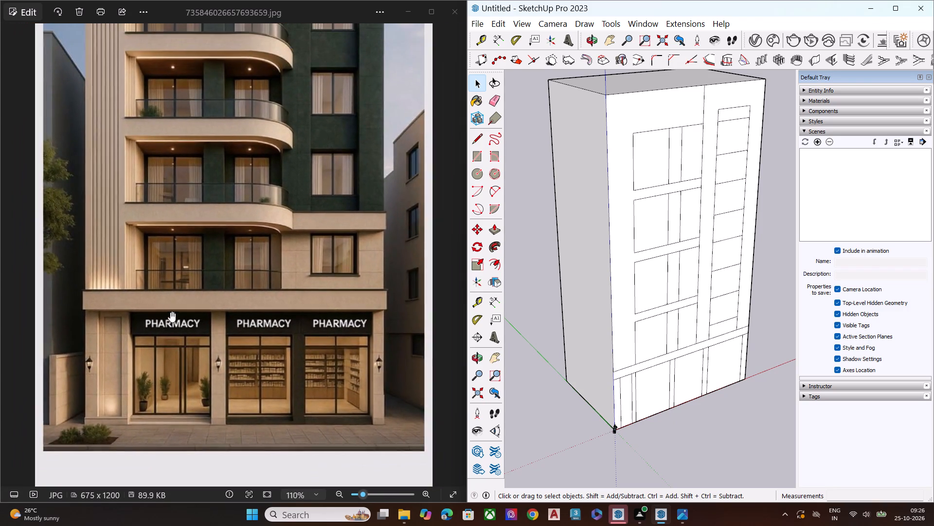
scroll(170, 312, down, 3)
Push/Pull the horizontal band above the ground floor outward by about 5' 5 9/16".
middle_drag(640, 377, 720, 347)
scroll(652, 350, up, 1)
scroll(652, 351, down, 1)
scroll(652, 351, up, 7)
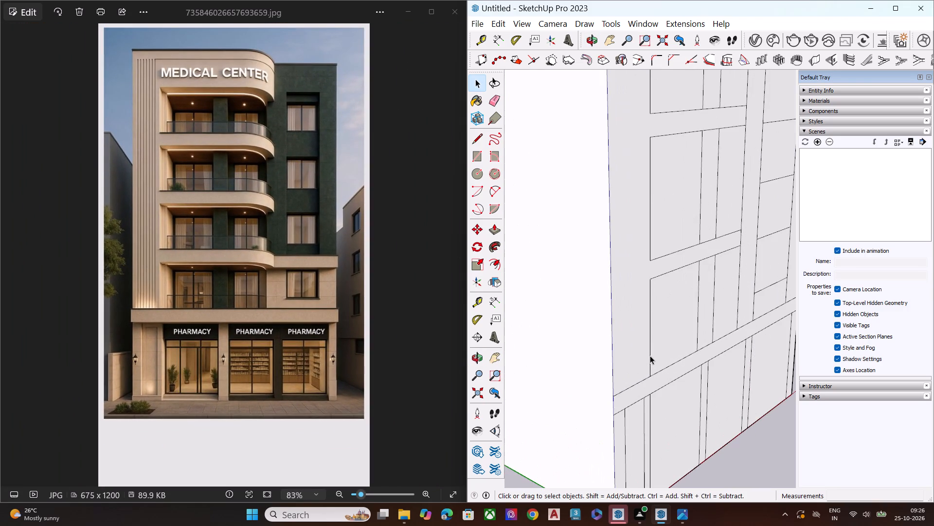
click(630, 399)
key(p)
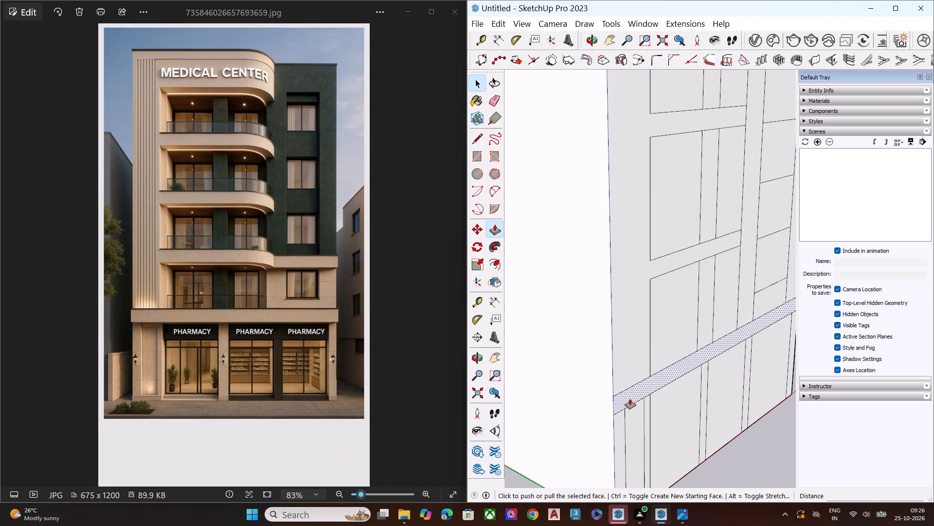
click(630, 399)
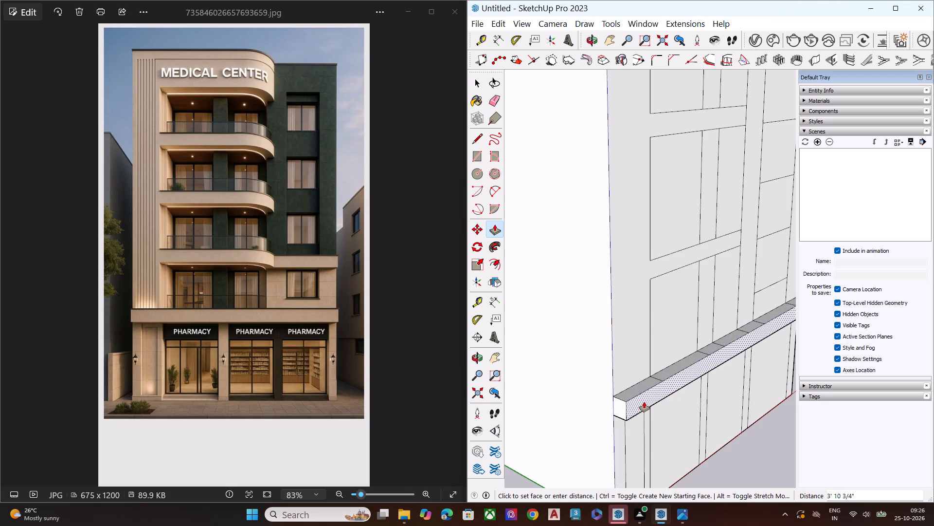
scroll(629, 356, down, 4)
scroll(628, 361, up, 1)
scroll(628, 363, down, 4)
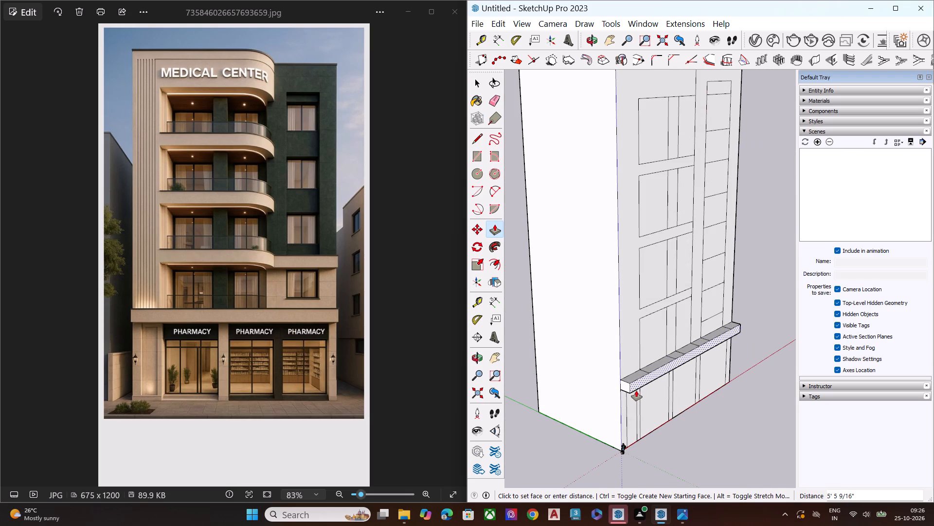
click(636, 391)
key(space)
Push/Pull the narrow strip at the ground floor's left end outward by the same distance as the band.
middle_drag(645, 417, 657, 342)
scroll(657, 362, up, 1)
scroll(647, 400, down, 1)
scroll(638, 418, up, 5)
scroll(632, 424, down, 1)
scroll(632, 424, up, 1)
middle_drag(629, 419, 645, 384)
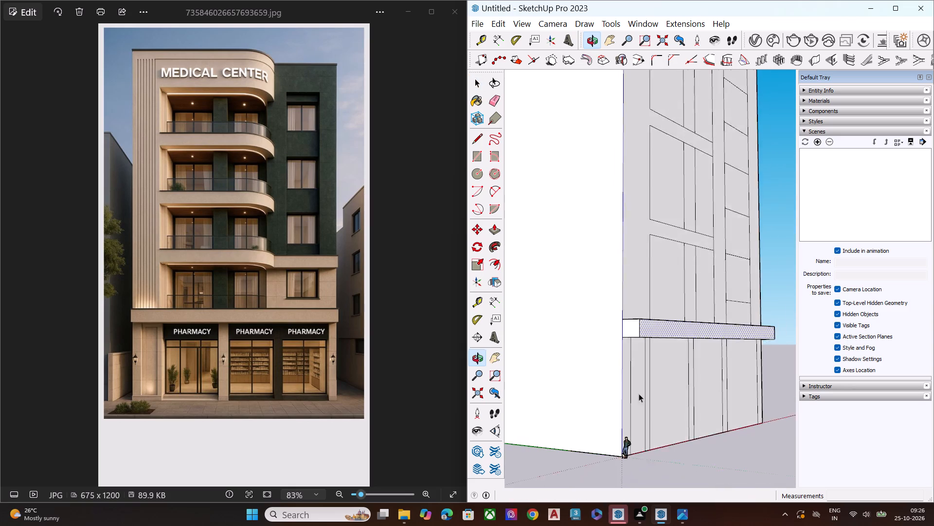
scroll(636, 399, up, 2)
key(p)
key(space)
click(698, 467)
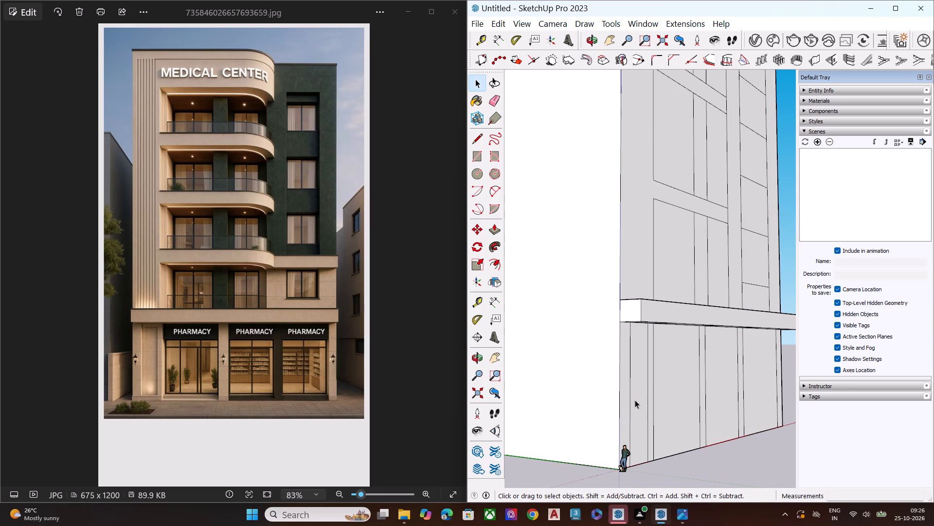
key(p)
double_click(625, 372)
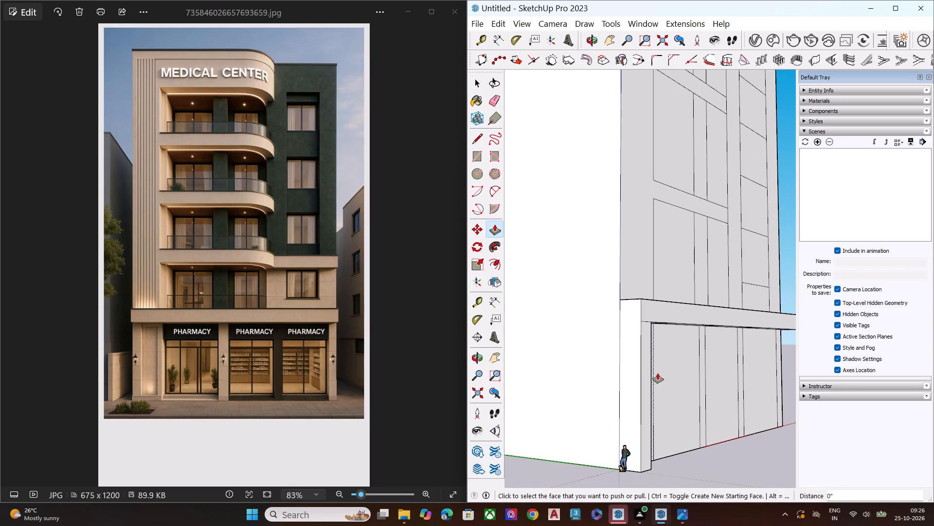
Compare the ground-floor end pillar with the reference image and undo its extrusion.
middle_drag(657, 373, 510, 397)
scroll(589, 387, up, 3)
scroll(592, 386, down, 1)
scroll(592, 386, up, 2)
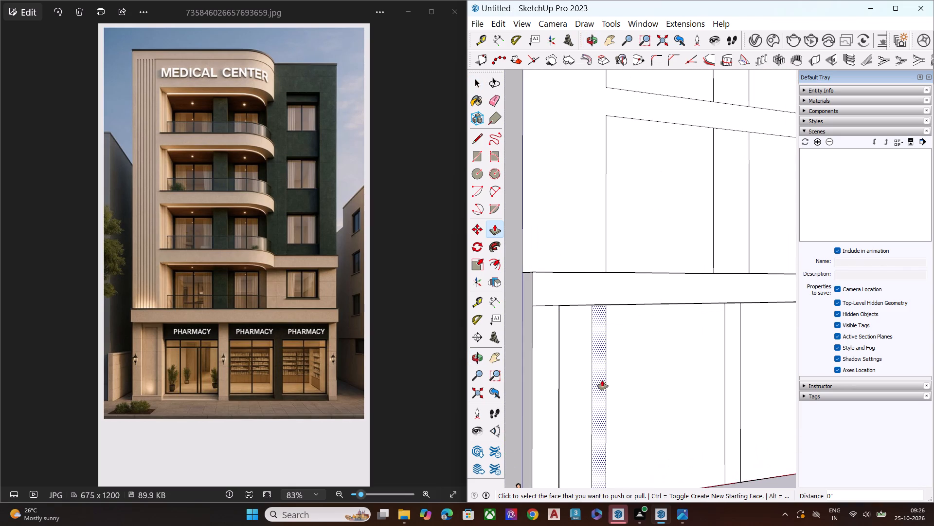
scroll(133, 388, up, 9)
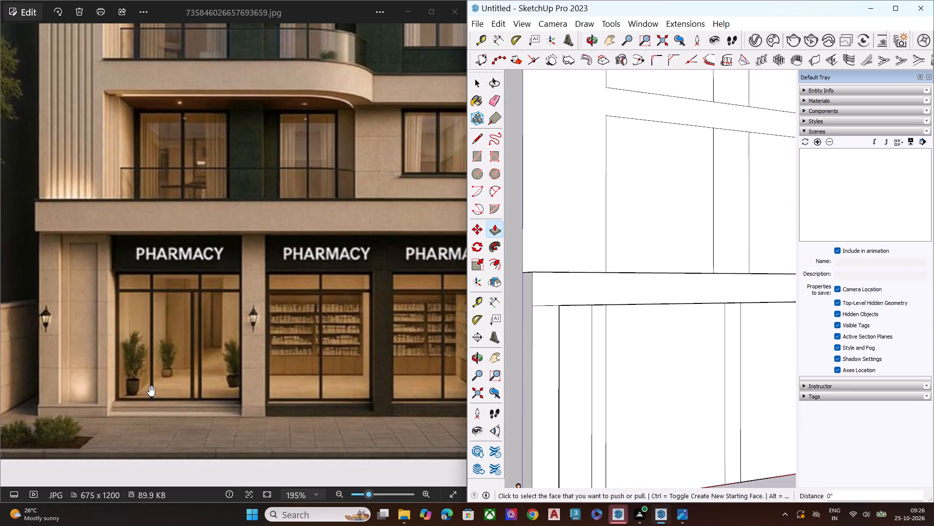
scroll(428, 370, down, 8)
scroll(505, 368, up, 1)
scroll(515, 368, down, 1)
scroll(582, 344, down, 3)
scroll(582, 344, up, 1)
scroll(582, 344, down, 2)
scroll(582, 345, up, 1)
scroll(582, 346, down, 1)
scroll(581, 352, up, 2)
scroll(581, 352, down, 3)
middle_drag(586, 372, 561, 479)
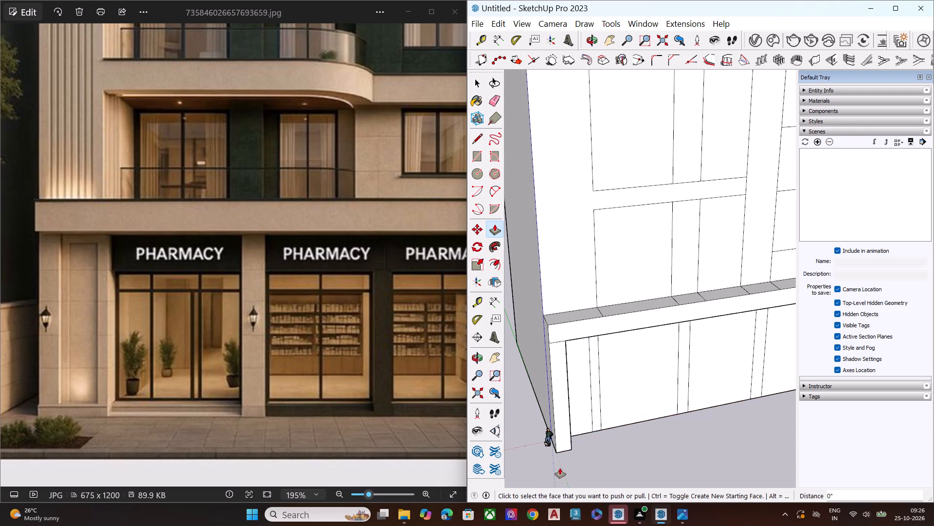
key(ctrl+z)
Push/Pull the wall face around the balcony openings outward 5' 5 9/16", flush with the band above the ground floor.
middle_drag(568, 379, 656, 306)
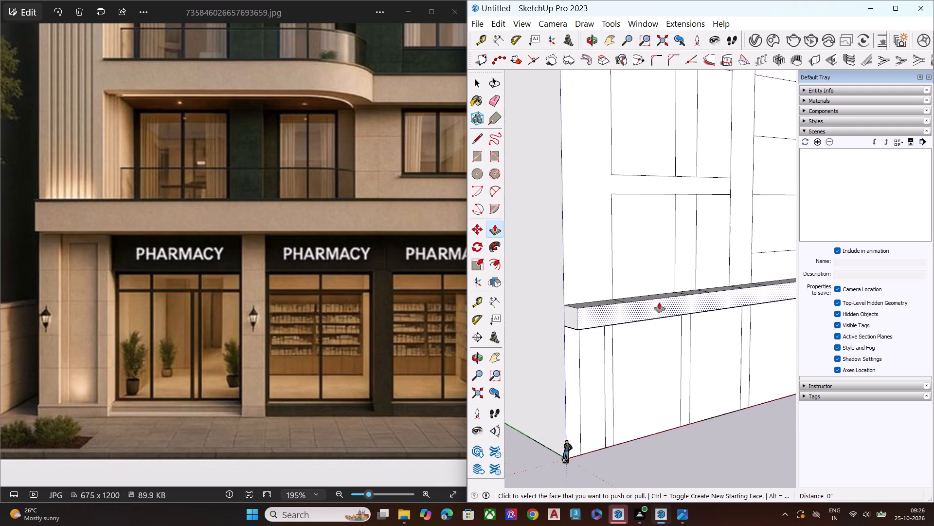
scroll(657, 306, down, 2)
scroll(652, 314, up, 1)
scroll(645, 324, down, 1)
scroll(643, 326, up, 1)
scroll(641, 331, down, 10)
middle_drag(607, 340, 611, 315)
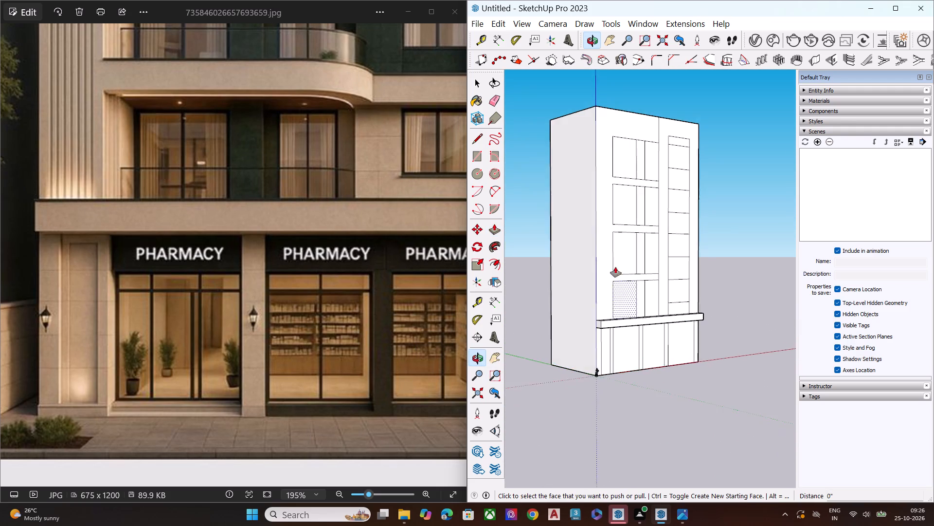
scroll(608, 188, up, 2)
scroll(605, 176, down, 1)
scroll(605, 175, up, 4)
click(605, 177)
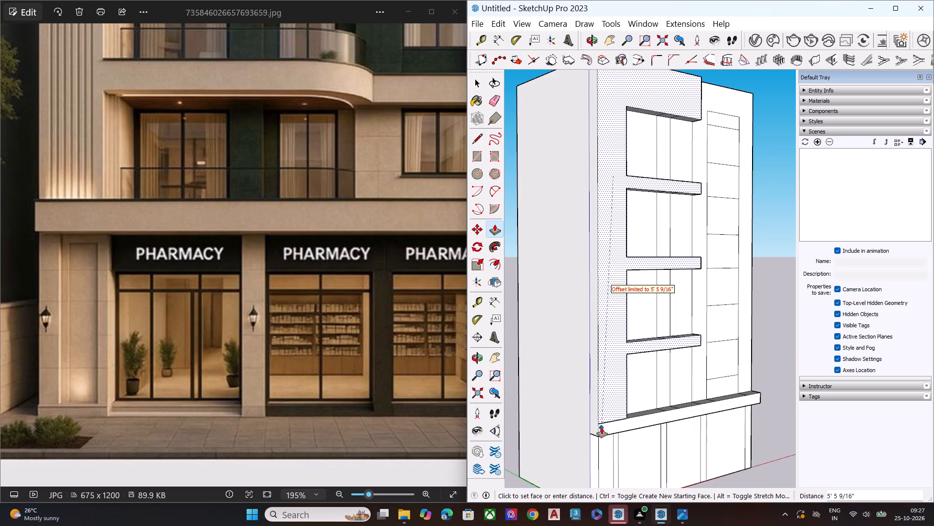
click(602, 428)
key(space)
Push/Pull the narrow vertical strip inside the second balcony opening from the top outward to form a column about 3' 3" deep.
middle_drag(659, 377, 446, 480)
middle_drag(653, 353, 524, 364)
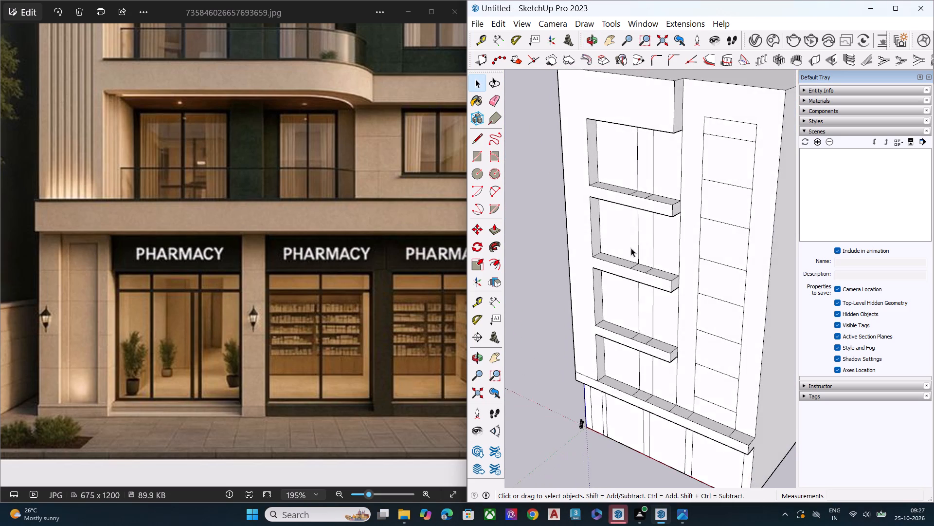
scroll(640, 243, up, 3)
scroll(645, 243, down, 1)
scroll(646, 243, up, 4)
click(647, 251)
key(p)
click(647, 251)
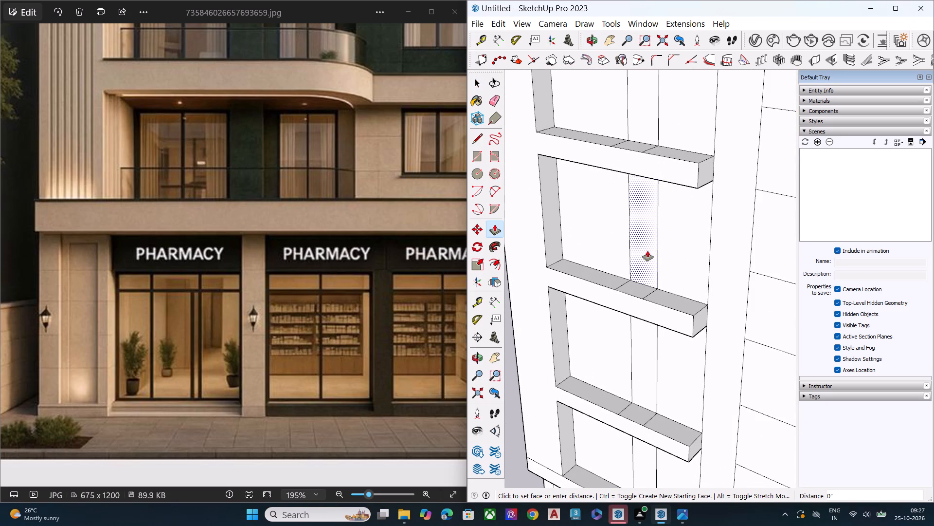
click(642, 263)
key(space)
Push/Pull the vertical strip in the third balcony opening outward, flush with the column in the opening above.
middle_drag(635, 304, 624, 175)
click(636, 329)
key(p)
click(647, 333)
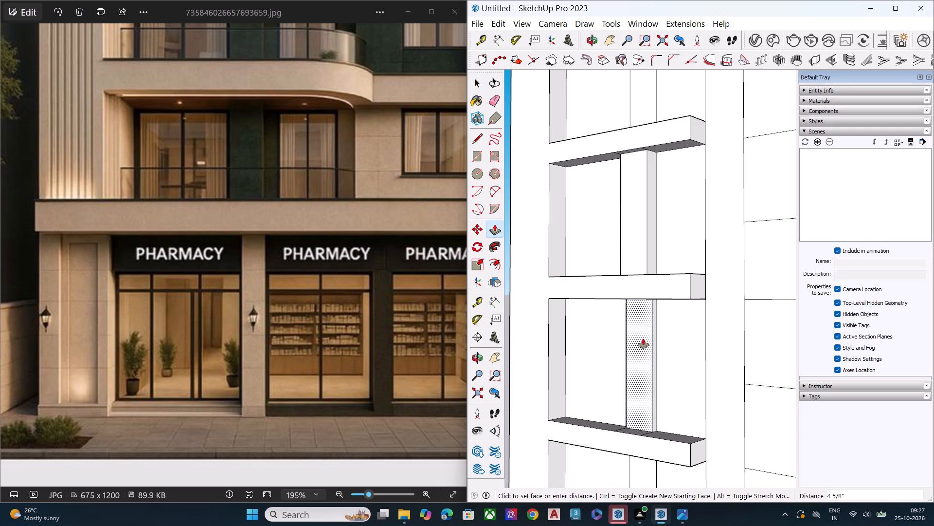
click(649, 251)
key(space)
Push/Pull the vertical strip in the lowest balcony opening outward, flush with the columns above it.
scroll(609, 233, down, 6)
scroll(610, 234, up, 1)
scroll(610, 234, down, 3)
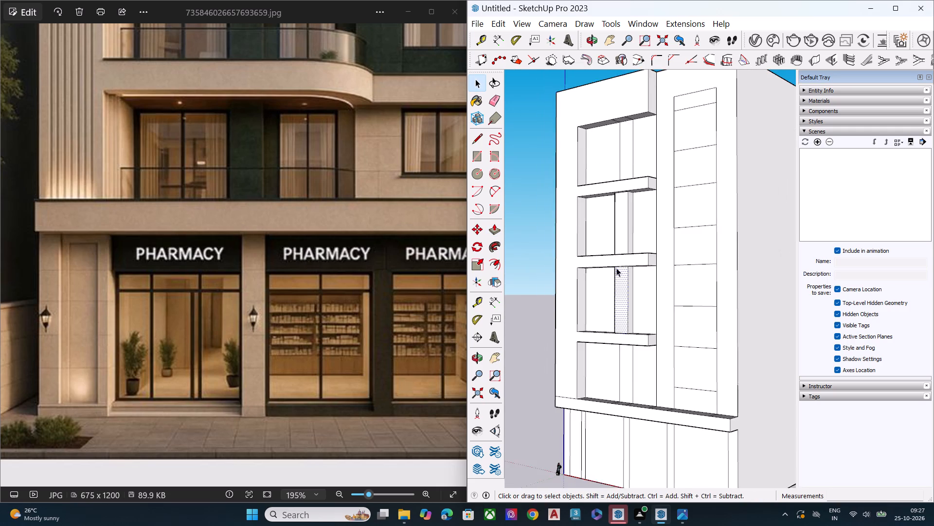
scroll(629, 408, up, 1)
scroll(629, 409, down, 3)
scroll(629, 409, up, 1)
scroll(629, 410, down, 1)
scroll(629, 411, up, 3)
click(623, 345)
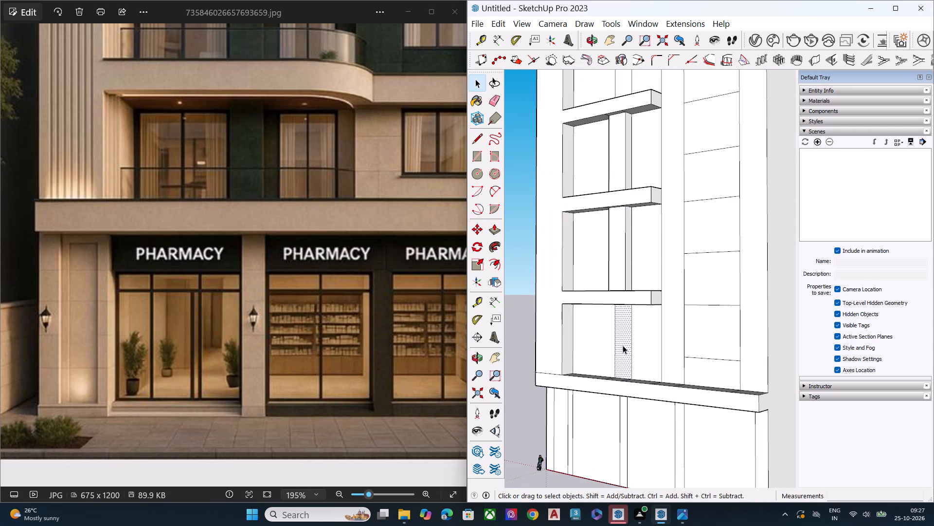
key(p)
click(623, 342)
click(623, 270)
key(space)
Push/Pull the vertical strip in the top balcony opening outward about 3' 2 7/8", flush with the column below.
scroll(587, 393, down, 2)
scroll(592, 407, up, 1)
scroll(594, 416, down, 4)
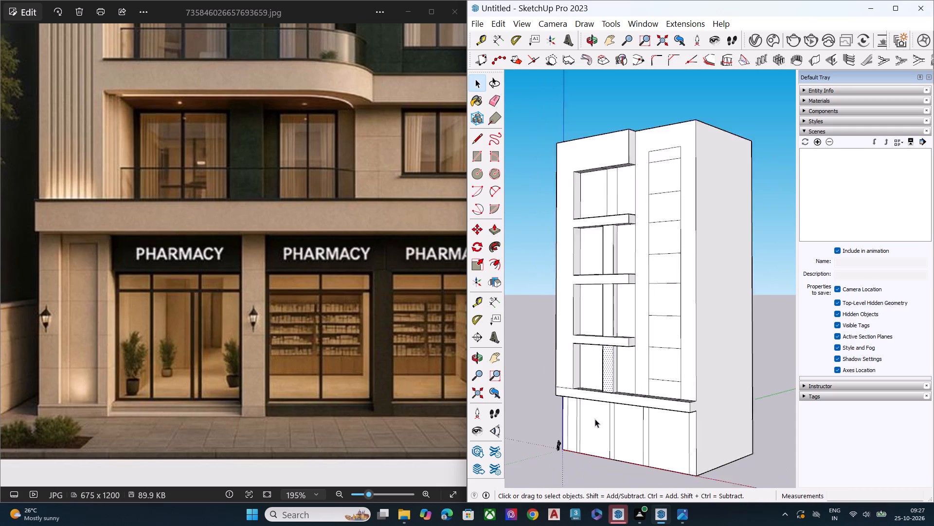
scroll(595, 419, down, 2)
scroll(604, 218, down, 3)
scroll(605, 214, up, 2)
scroll(604, 207, down, 4)
scroll(601, 204, up, 5)
scroll(604, 209, down, 3)
scroll(604, 209, up, 1)
scroll(605, 209, down, 3)
scroll(605, 209, up, 1)
scroll(605, 209, down, 2)
scroll(609, 208, up, 2)
click(613, 213)
scroll(612, 213, up, 3)
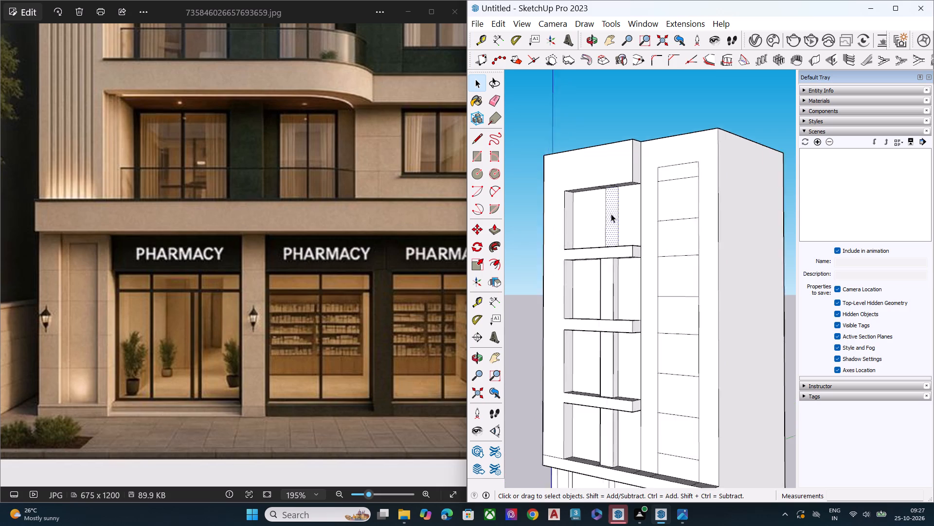
scroll(611, 214, up, 4)
scroll(610, 215, down, 1)
scroll(610, 215, up, 5)
scroll(610, 215, down, 1)
scroll(610, 215, up, 2)
key(p)
click(608, 218)
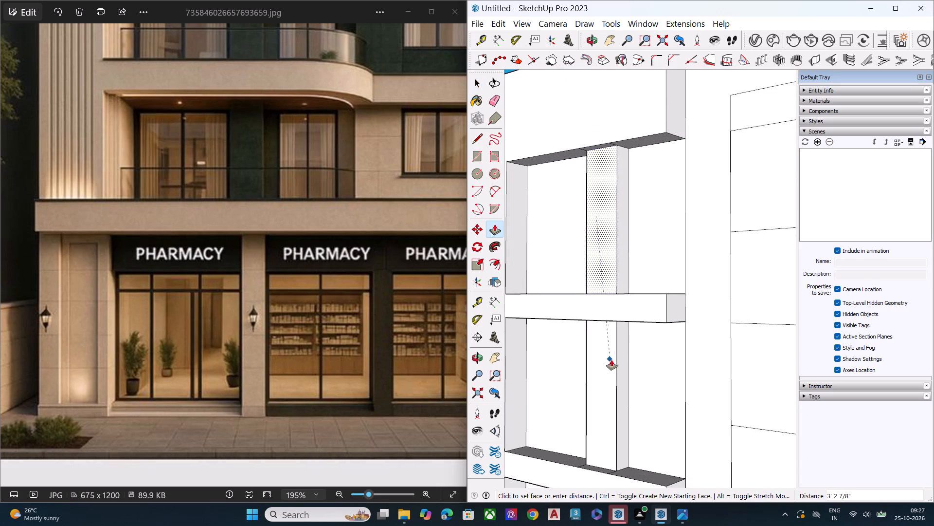
click(615, 364)
key(space)
Compare the extruded balcony slabs and columns with the lower storeys in the reference image.
scroll(545, 303, down, 5)
scroll(538, 304, up, 1)
scroll(537, 304, down, 3)
scroll(537, 304, up, 1)
scroll(537, 304, down, 2)
scroll(539, 303, up, 1)
scroll(539, 303, down, 6)
middle_drag(571, 312, 676, 366)
scroll(337, 311, down, 5)
scroll(337, 311, up, 1)
scroll(337, 311, down, 2)
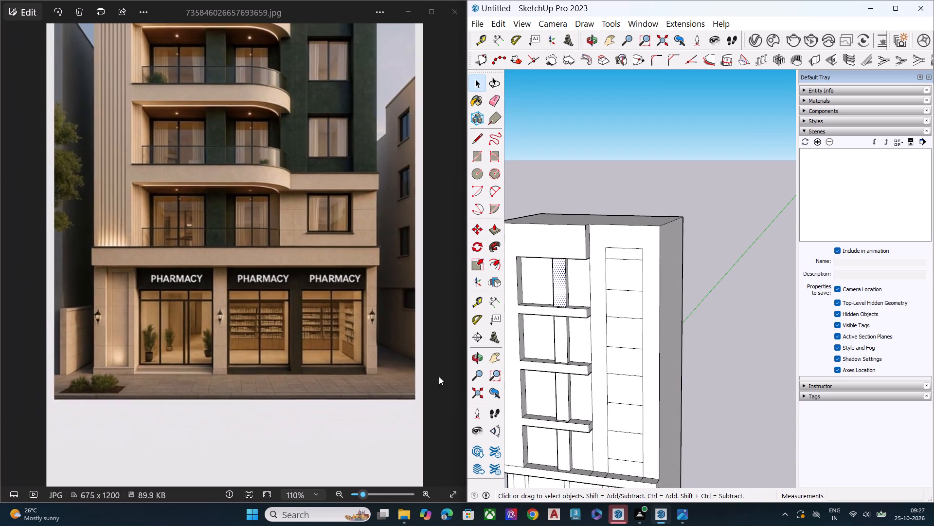
Draw a horizontal line from the lowest balcony slab's upper corner across the window strip, erasing the overshoot past its outer edge.
middle_drag(565, 443, 642, 364)
scroll(608, 474, up, 1)
scroll(607, 475, down, 1)
scroll(607, 476, up, 3)
scroll(643, 444, up, 1)
middle_drag(637, 444, 494, 448)
scroll(528, 450, up, 5)
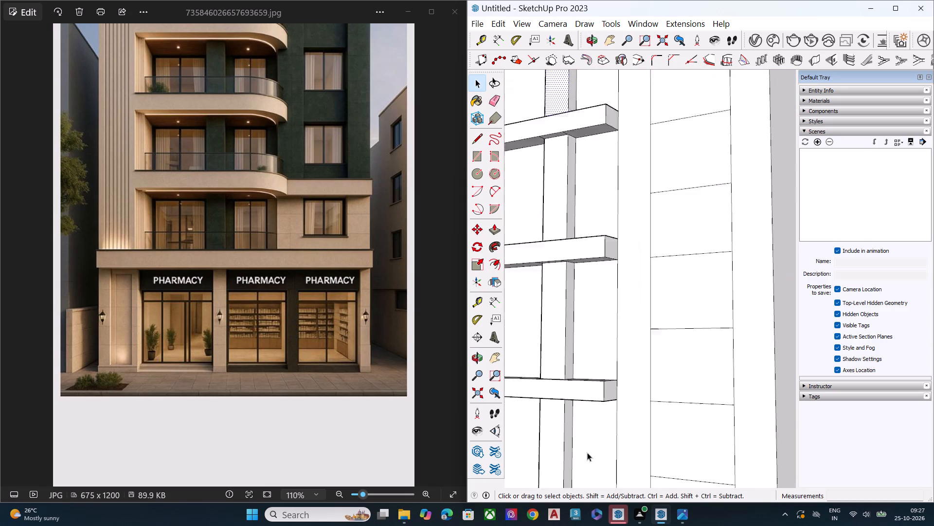
scroll(587, 452, up, 1)
key(l)
click(622, 373)
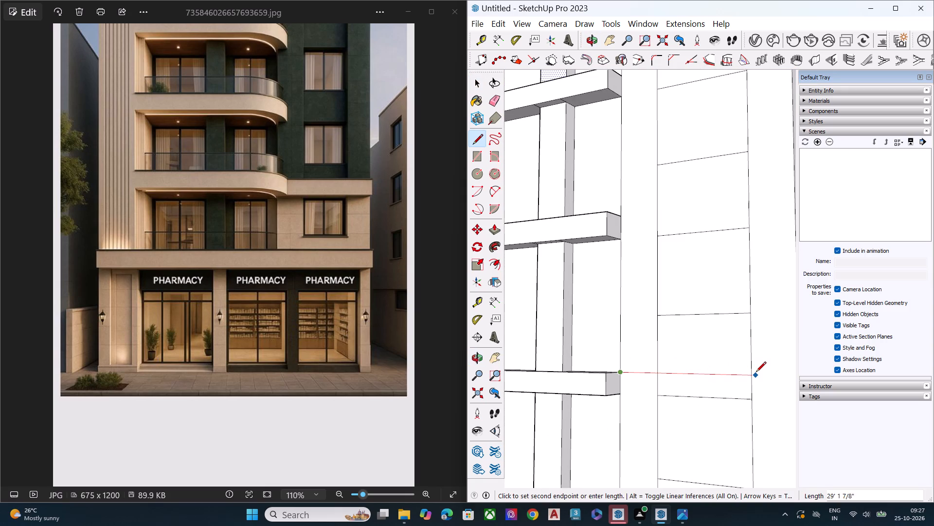
click(756, 373)
middle_drag(651, 410, 761, 394)
key(e)
scroll(768, 392, down, 1)
scroll(773, 388, up, 2)
click(770, 371)
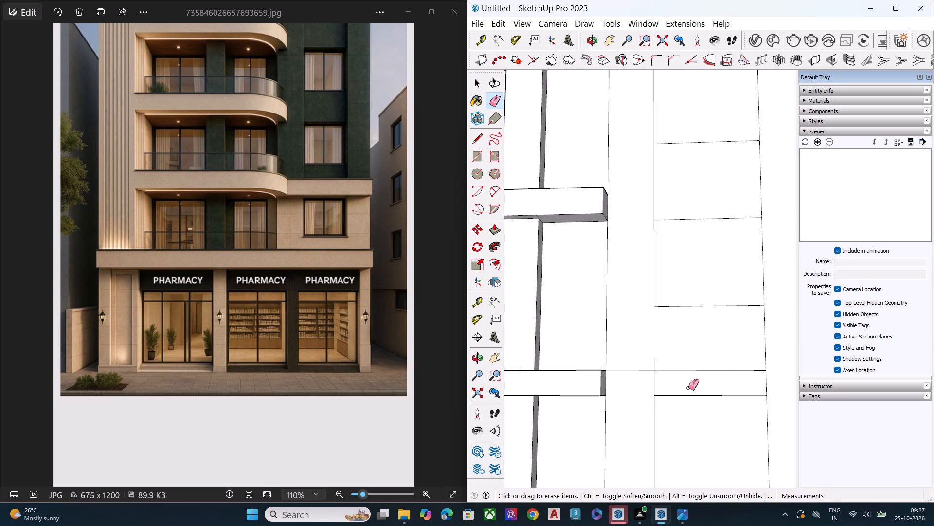
Draw a horizontal line from the lowest balcony slab's lower corner to the window strip's existing division line.
scroll(601, 382, down, 1)
scroll(600, 382, up, 3)
scroll(600, 382, down, 4)
scroll(605, 388, up, 1)
middle_click(635, 396)
scroll(585, 428, up, 1)
key(l)
middle_drag(617, 402, 574, 427)
scroll(570, 429, up, 5)
scroll(571, 428, down, 1)
scroll(571, 428, up, 3)
click(630, 362)
click(701, 362)
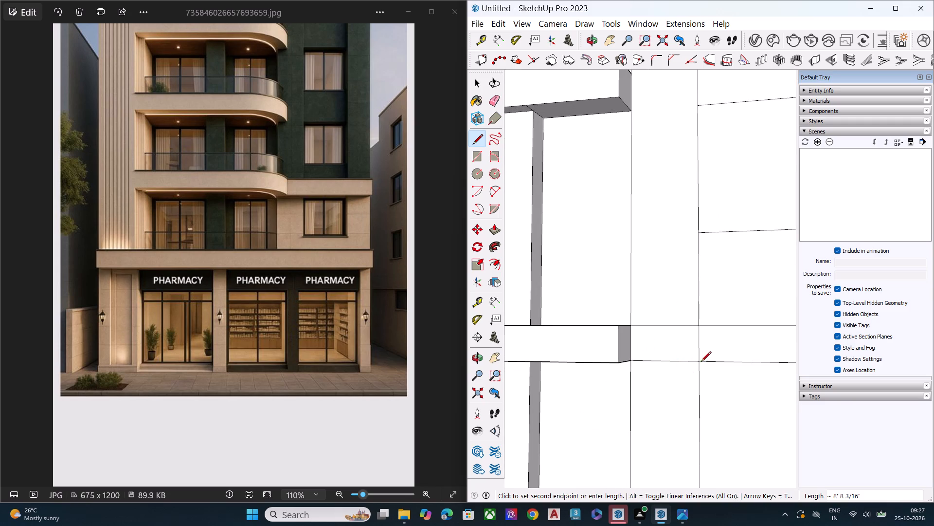
key(space)
Erase the vertical edge segment between the two new horizontal lines so the band beside the lowest slab is one face.
scroll(560, 373, down, 9)
scroll(340, 317, down, 8)
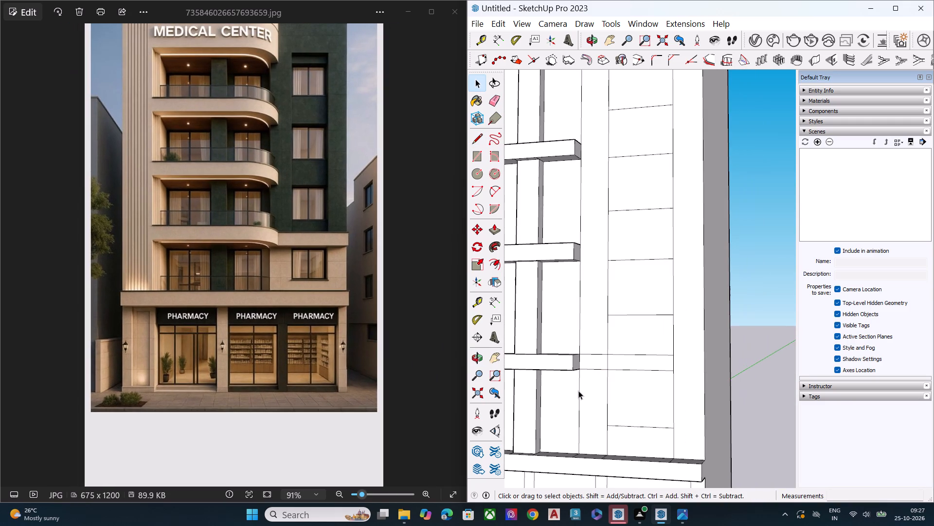
middle_drag(578, 393, 548, 449)
scroll(576, 423, up, 12)
scroll(616, 357, down, 3)
scroll(620, 359, up, 1)
scroll(621, 359, down, 3)
middle_drag(606, 376, 600, 412)
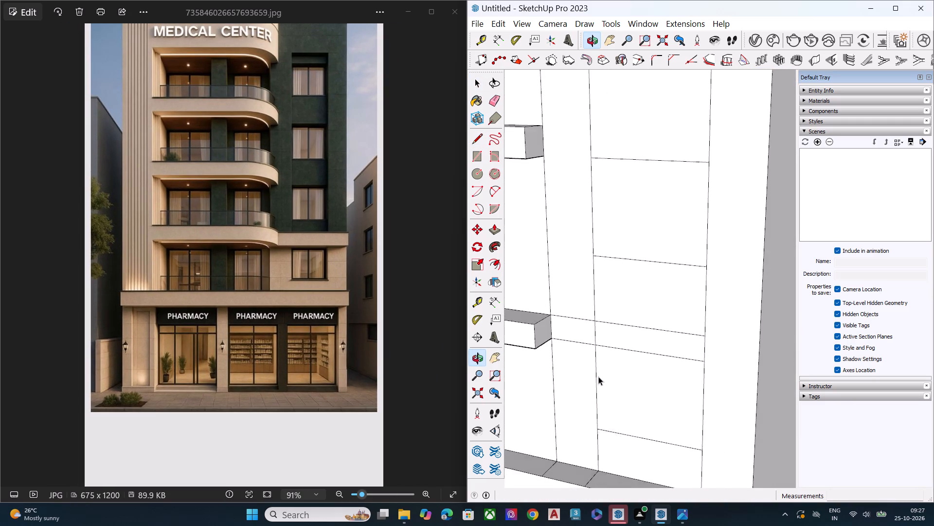
scroll(601, 359, up, 8)
key(e)
click(587, 313)
key(space)
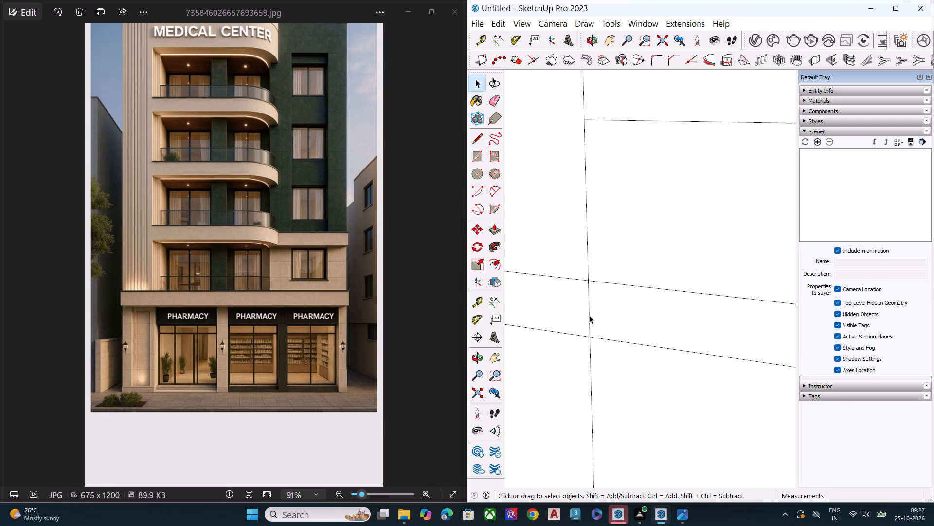
key(e)
click(588, 315)
click(590, 318)
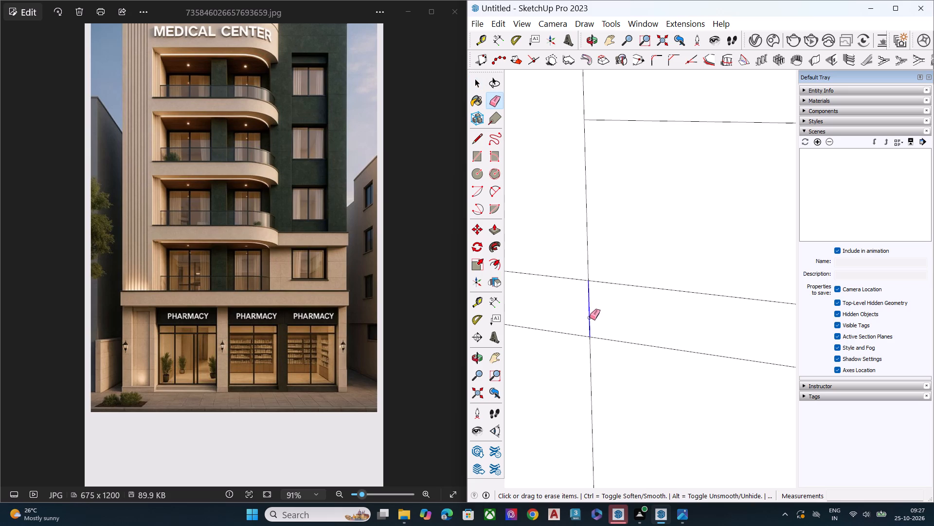
Push/Pull the merged band beside the lowest balcony slab outward about 5' 5 9/16", flush with the slab's front.
scroll(590, 322, down, 1)
scroll(590, 321, up, 1)
scroll(590, 321, down, 7)
scroll(597, 317, up, 2)
scroll(616, 320, down, 8)
key(space)
click(651, 331)
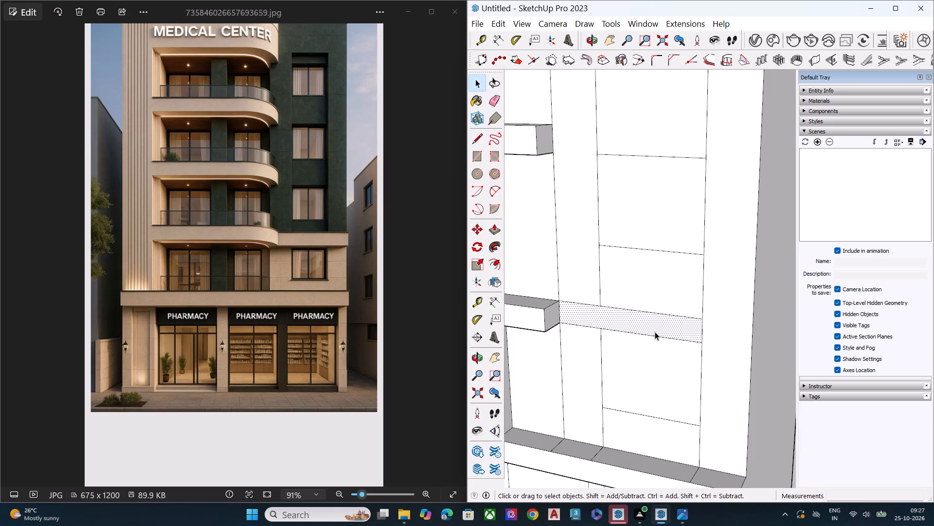
key(p)
click(628, 324)
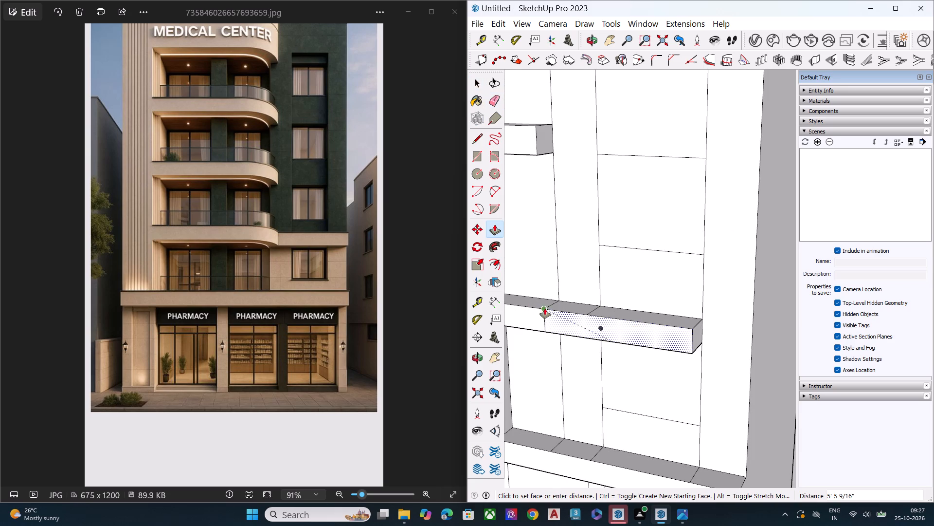
click(545, 308)
key(space)
scroll(570, 340, down, 4)
scroll(576, 345, up, 2)
scroll(593, 349, down, 3)
middle_drag(644, 343, 696, 304)
scroll(695, 304, up, 1)
click(761, 353)
Compare the lowest storey's wall and window beneath the extended slab with the reference image.
scroll(664, 319, down, 8)
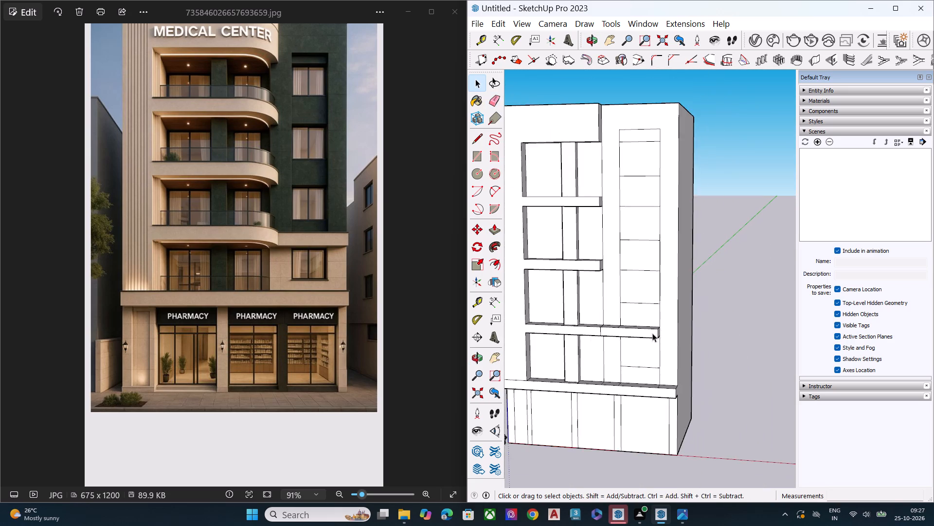
middle_drag(662, 328, 576, 366)
middle_drag(602, 362, 615, 348)
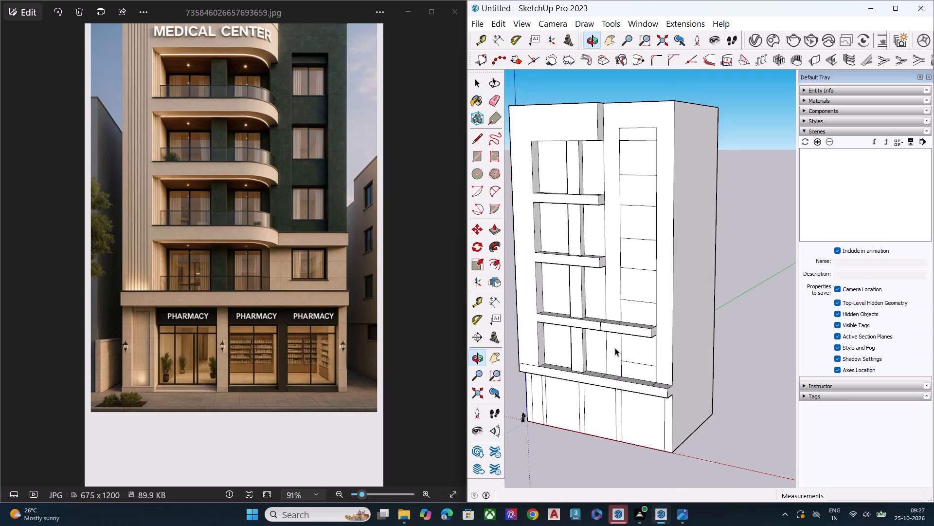
middle_drag(615, 348, 615, 342)
scroll(625, 365, up, 7)
click(594, 344)
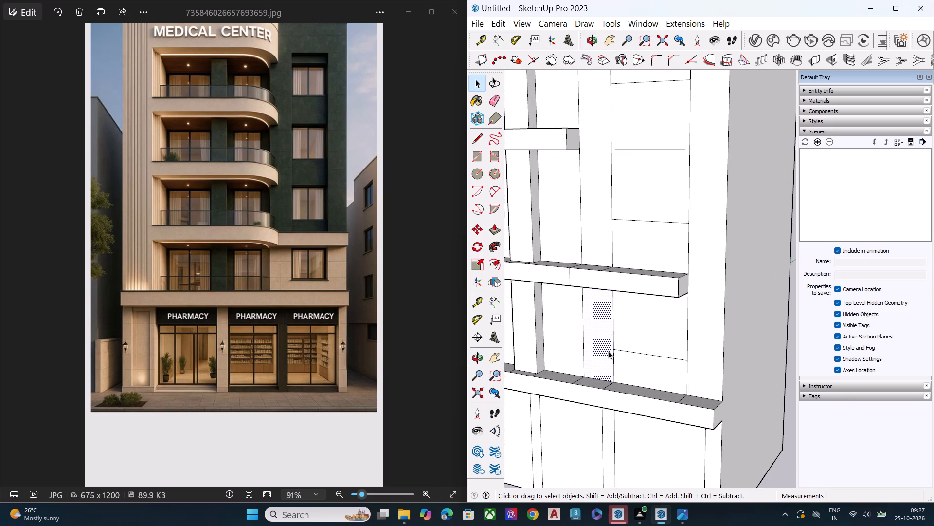
scroll(333, 282, up, 10)
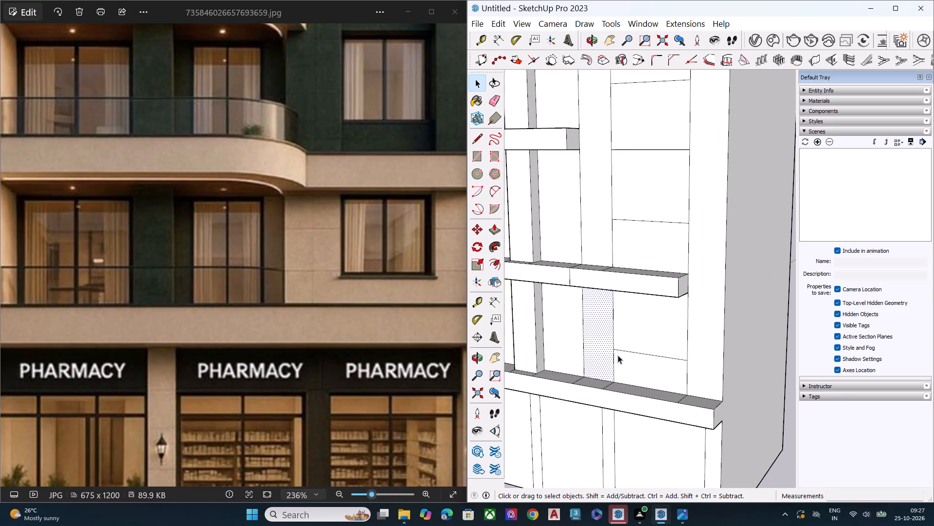
middle_drag(619, 355, 828, 325)
click(775, 340)
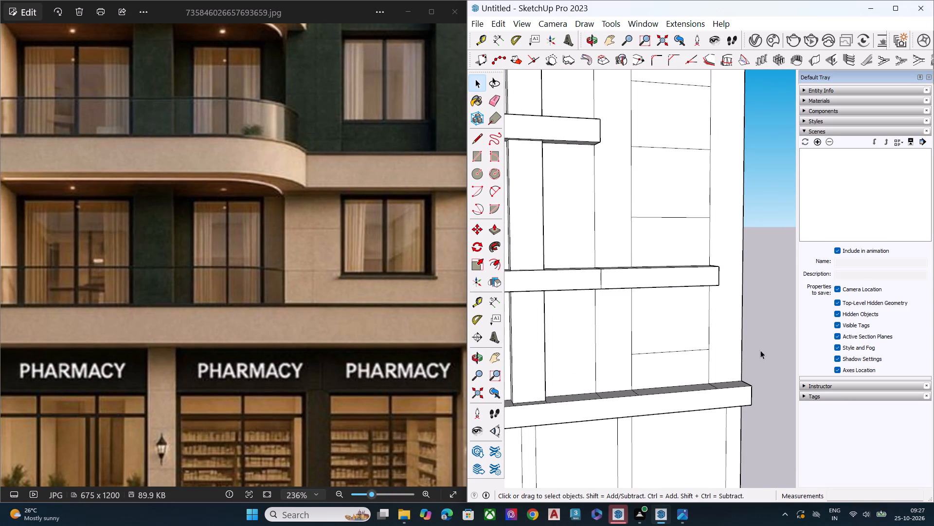
Push/Pull the lowest window panel, just beneath the extended slab, inward in two equal passes to recess it.
click(665, 335)
middle_drag(677, 348, 755, 285)
middle_drag(670, 320, 682, 297)
scroll(664, 330, up, 2)
key(p)
click(678, 318)
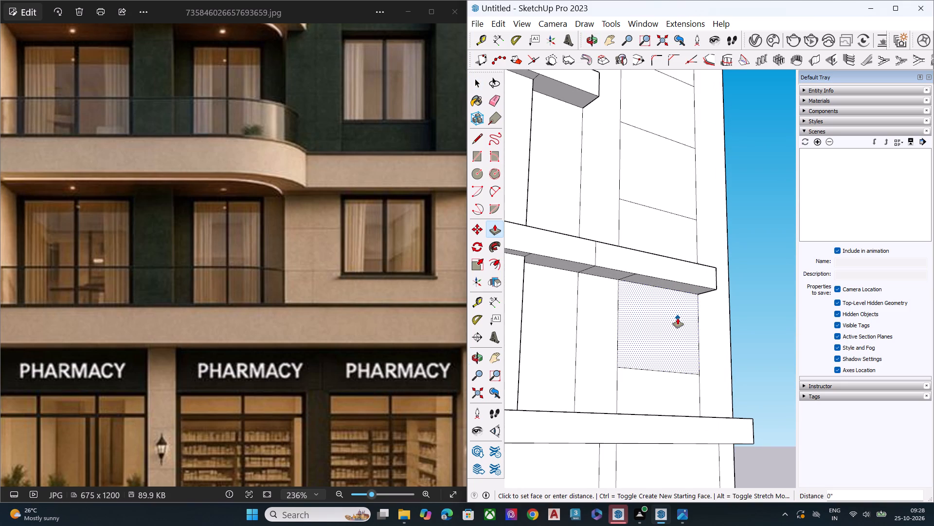
click(674, 320)
key(space)
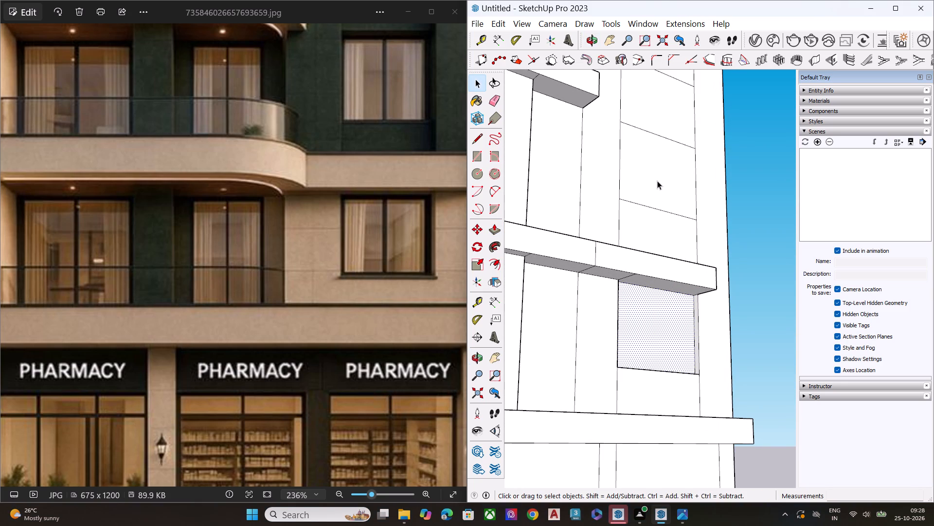
key(p)
double_click(667, 173)
key(space)
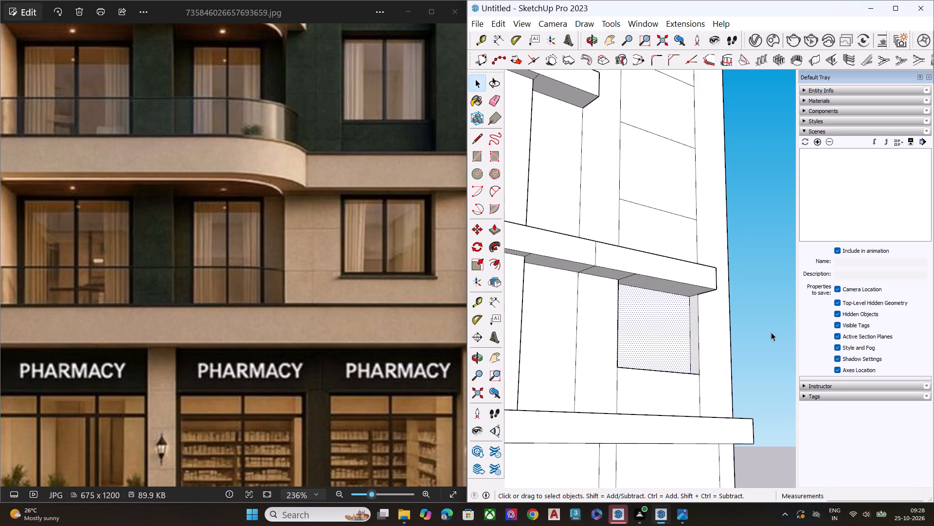
click(771, 332)
Recess the window panel in the storey above the extended slab by repeating the same Push/Pull depth twice.
key(p)
double_click(673, 192)
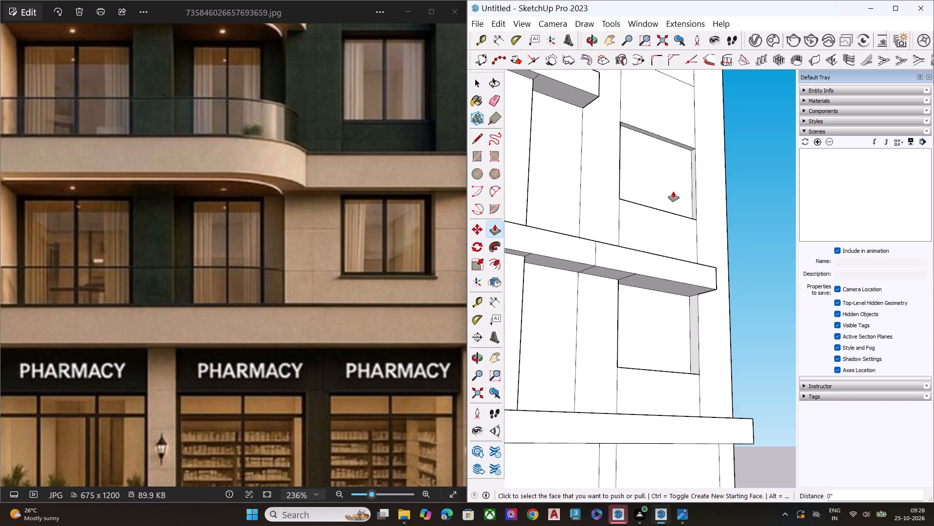
double_click(673, 191)
Push/Pull the third window panel from the bottom inward by repeating the same depth once.
scroll(702, 249, down, 7)
scroll(702, 297, up, 1)
scroll(683, 147, up, 1)
scroll(682, 146, down, 1)
scroll(682, 146, up, 2)
triple_click(682, 146)
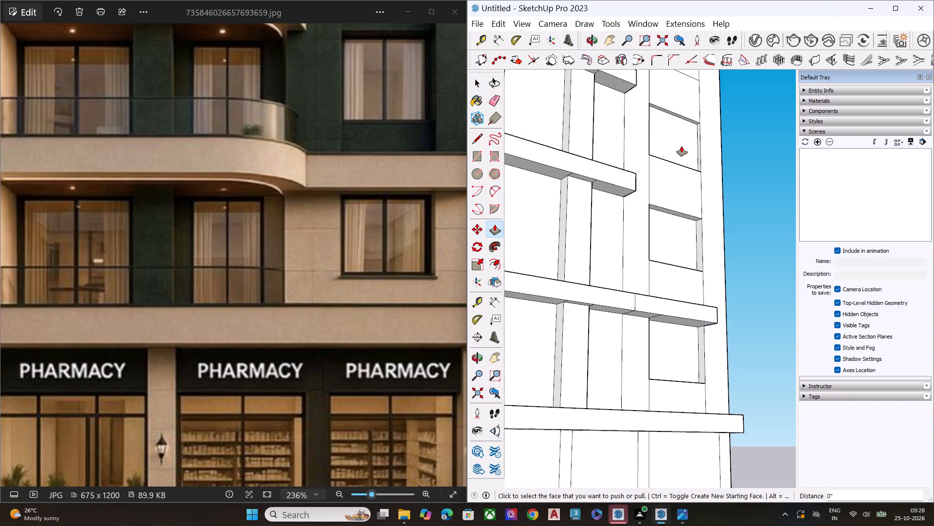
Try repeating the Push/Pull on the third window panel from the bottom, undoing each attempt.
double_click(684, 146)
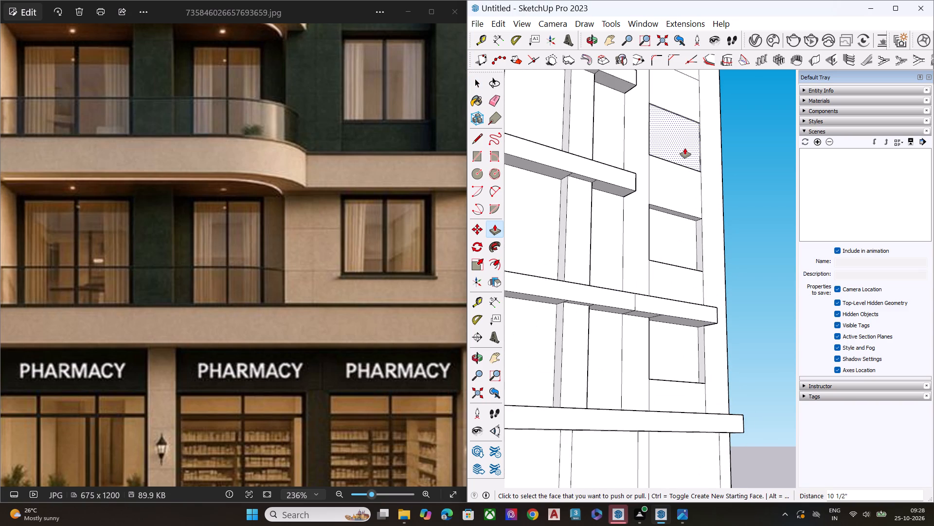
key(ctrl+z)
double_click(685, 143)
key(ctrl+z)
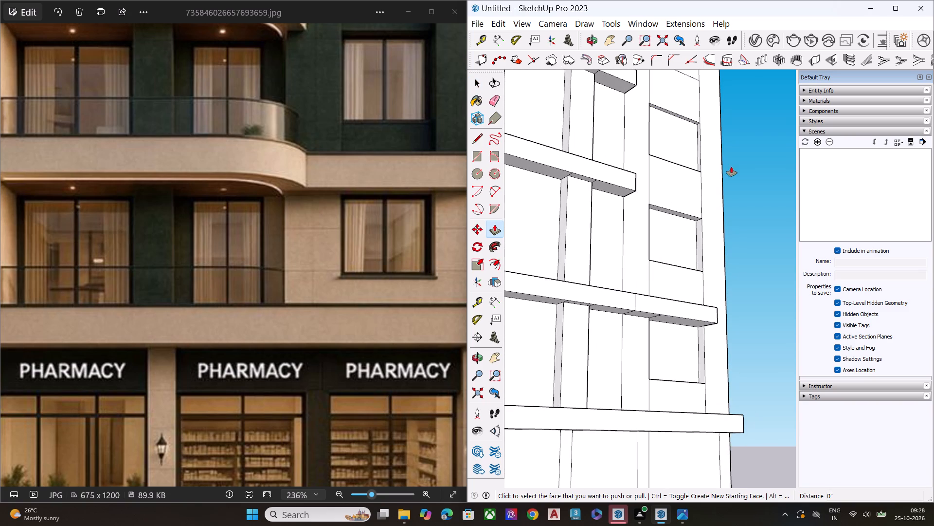
Push/Pull the third window panel from the bottom inward a further 1' 3 3/8", flush with the recessed window below.
key(space)
click(760, 194)
key(p)
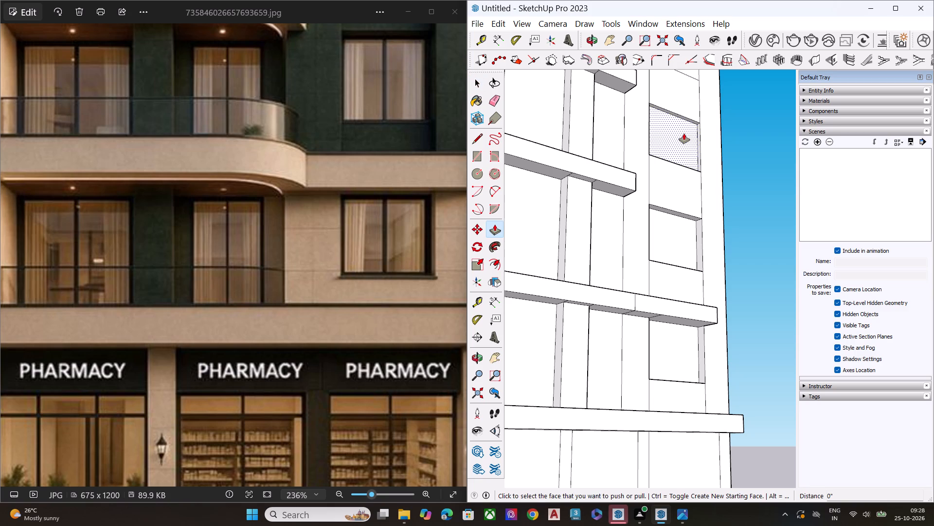
click(684, 133)
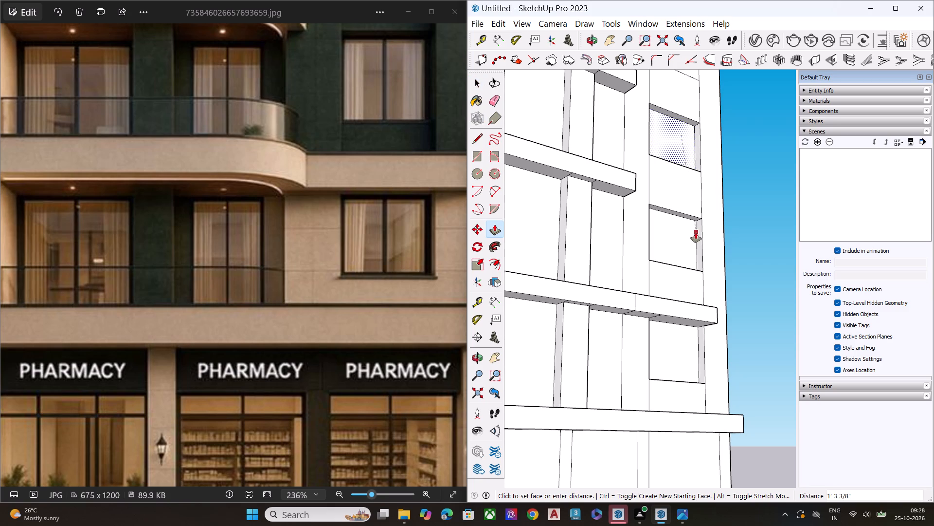
click(696, 232)
key(space)
scroll(672, 279, down, 6)
click(732, 249)
Push/Pull the top window panel inward about 2' 6 3/4", flush with the recessed window below it.
middle_drag(698, 132, 650, 248)
scroll(672, 121, up, 3)
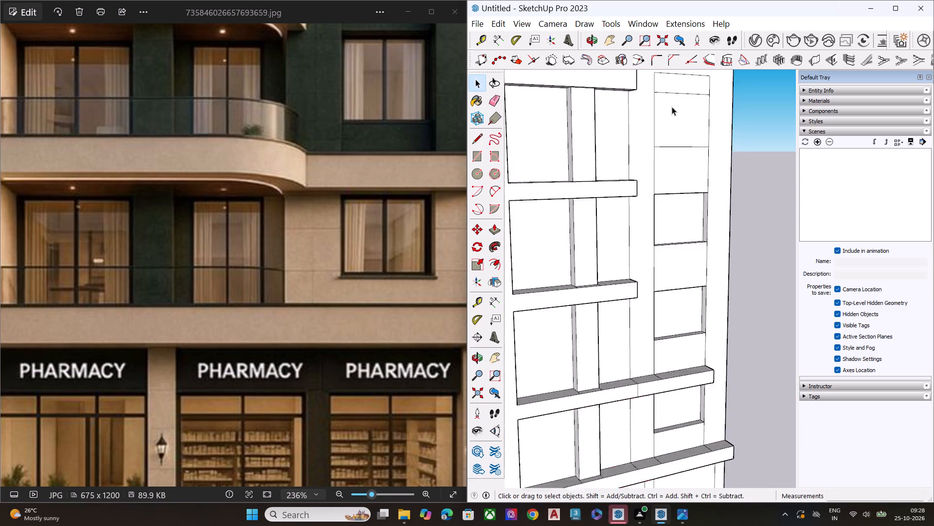
scroll(672, 107, up, 3)
scroll(660, 171, down, 4)
scroll(632, 234, up, 1)
scroll(471, 267, down, 2)
scroll(469, 268, up, 1)
scroll(462, 271, down, 1)
scroll(460, 273, up, 5)
scroll(361, 310, down, 6)
scroll(361, 310, up, 1)
scroll(361, 310, down, 6)
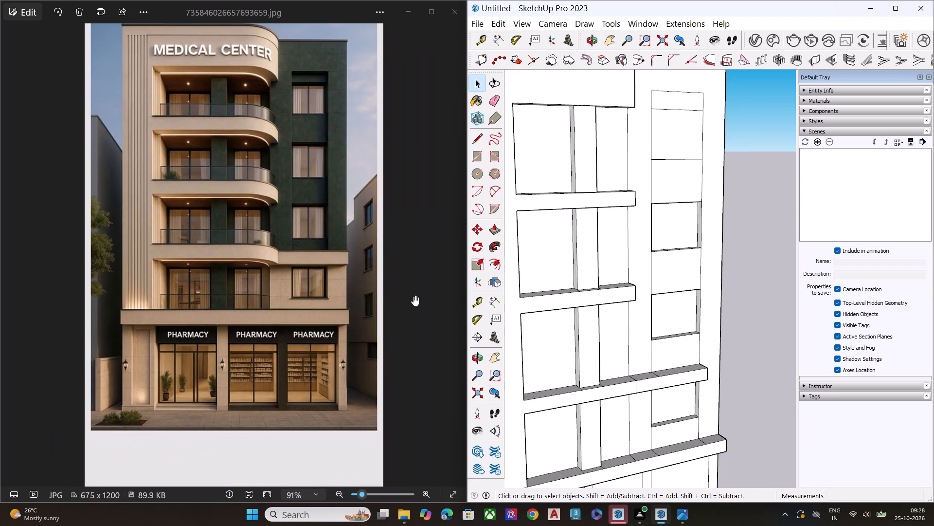
scroll(656, 101, up, 6)
click(689, 131)
scroll(652, 214, down, 7)
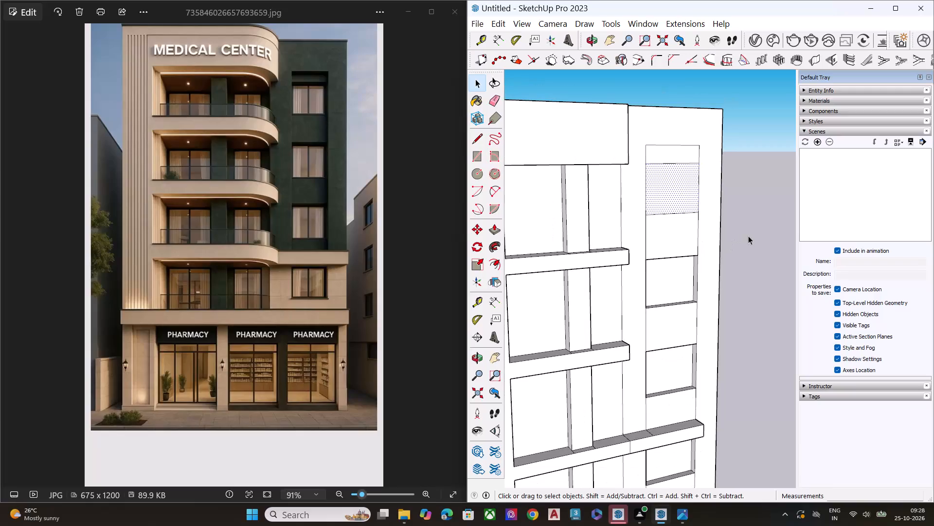
key(p)
click(690, 173)
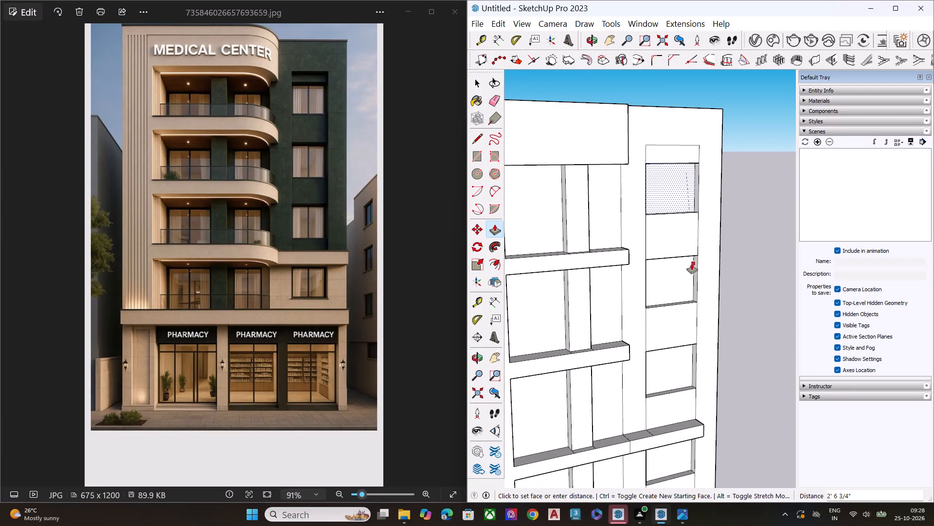
click(692, 264)
key(space)
click(760, 235)
Push/Pull the narrow panel above the top window inward about 1' 3 3/4".
scroll(741, 242, down, 6)
middle_drag(713, 245, 589, 243)
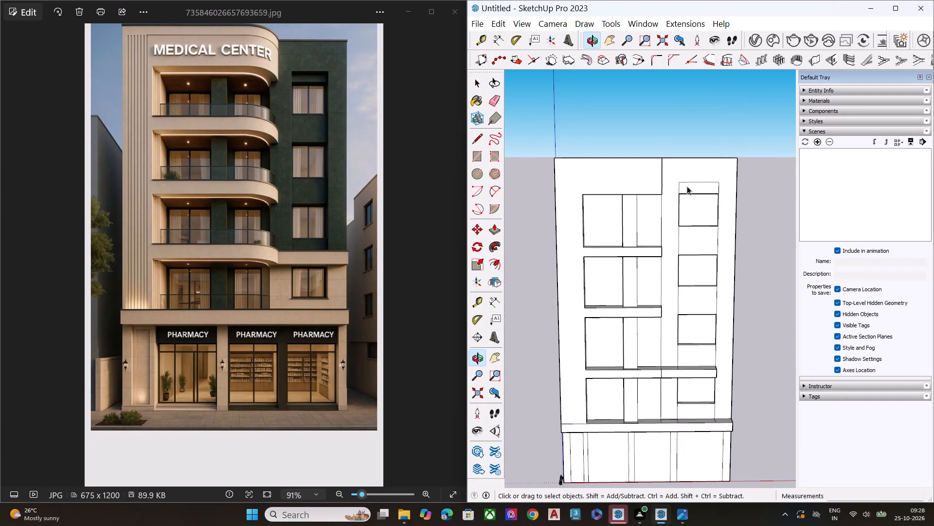
scroll(711, 178, up, 6)
click(683, 191)
middle_drag(715, 204, 893, 142)
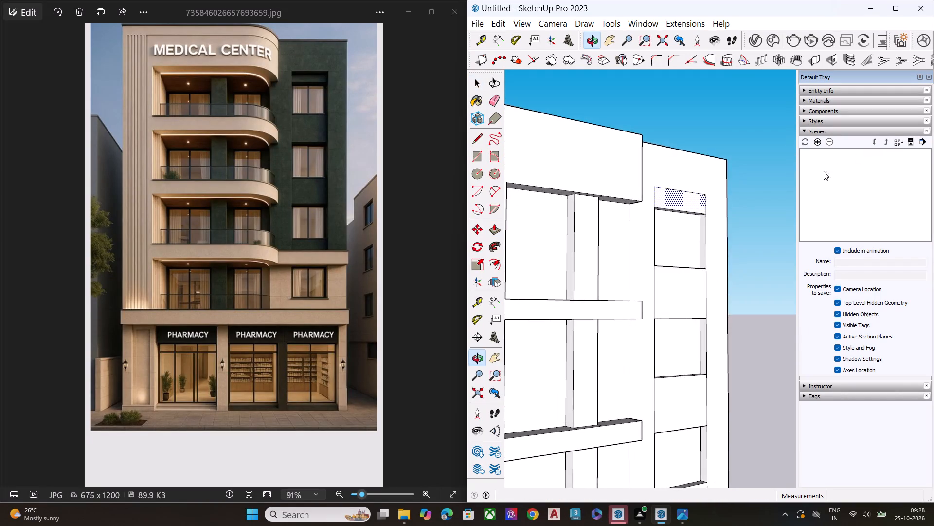
scroll(756, 180, up, 1)
scroll(741, 184, down, 1)
scroll(736, 184, up, 6)
key(p)
click(673, 211)
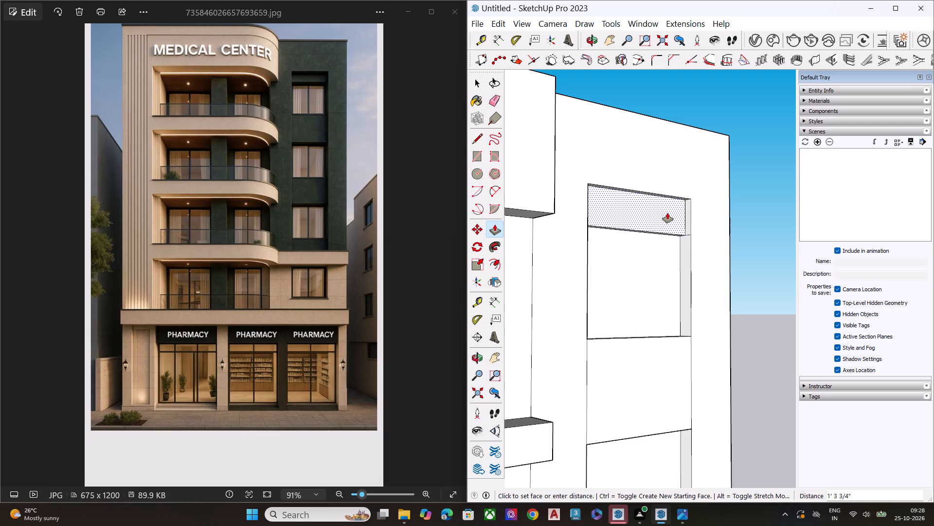
click(667, 213)
key(space)
click(753, 239)
Push/Pull the wall panel between the column and the window wall in the top balcony opening inward about 3' 1 1/4".
scroll(741, 242, down, 8)
scroll(733, 245, up, 1)
scroll(732, 245, down, 2)
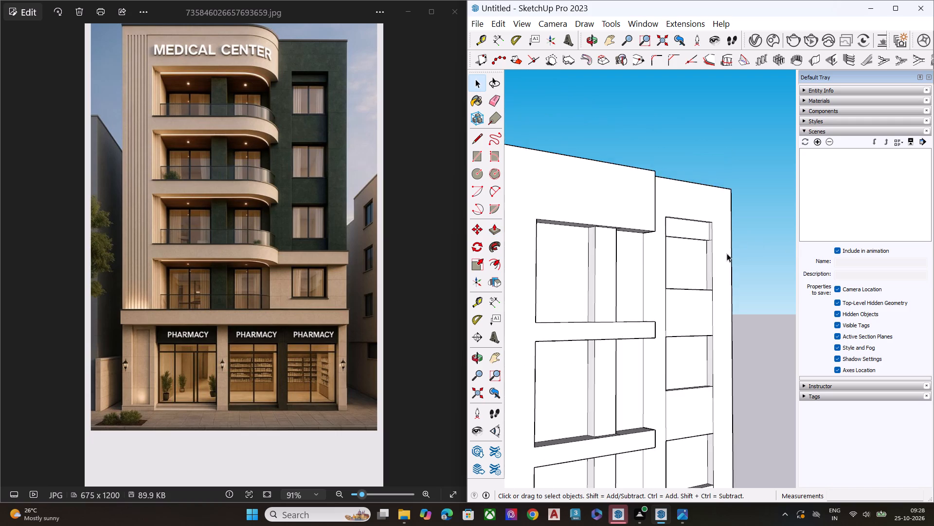
middle_drag(666, 261, 426, 255)
middle_drag(680, 265, 542, 292)
scroll(700, 222, up, 1)
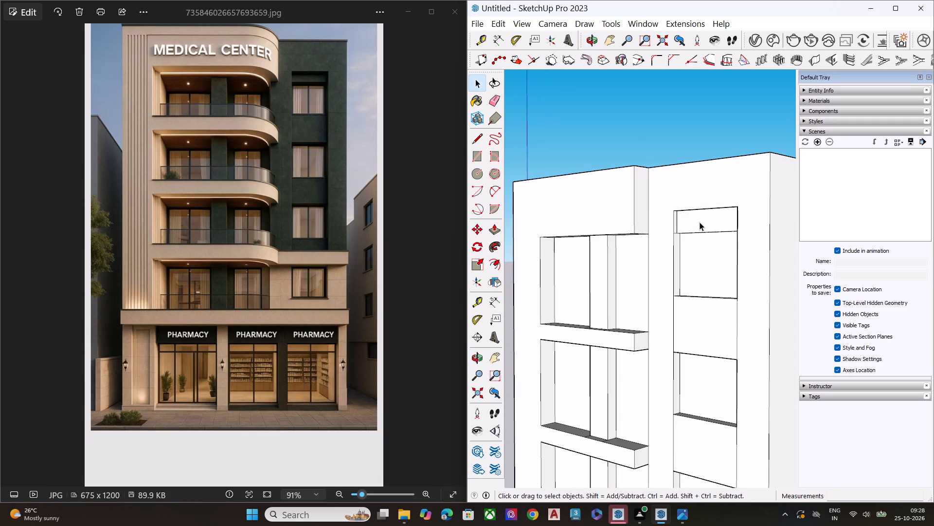
middle_drag(637, 276, 763, 219)
scroll(607, 241, down, 2)
scroll(606, 241, up, 1)
scroll(606, 241, down, 4)
middle_drag(650, 259, 621, 316)
scroll(621, 302, up, 3)
scroll(623, 247, down, 2)
scroll(623, 247, up, 6)
click(620, 252)
key(p)
click(623, 252)
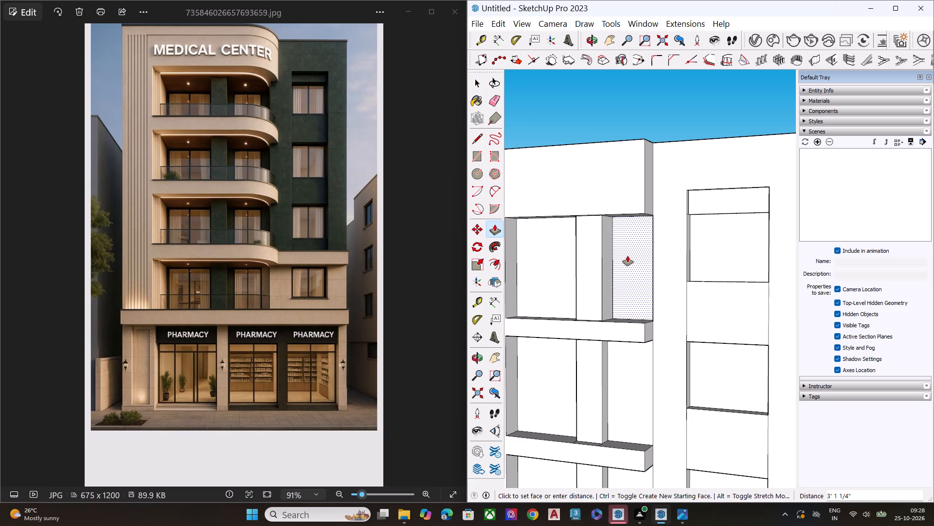
click(628, 256)
key(space)
Push/Pull the wall panel beside the column in the top balcony opening inward about 3' 1 1/4", flush with the recessed panel across the column.
click(550, 269)
key(p)
click(540, 271)
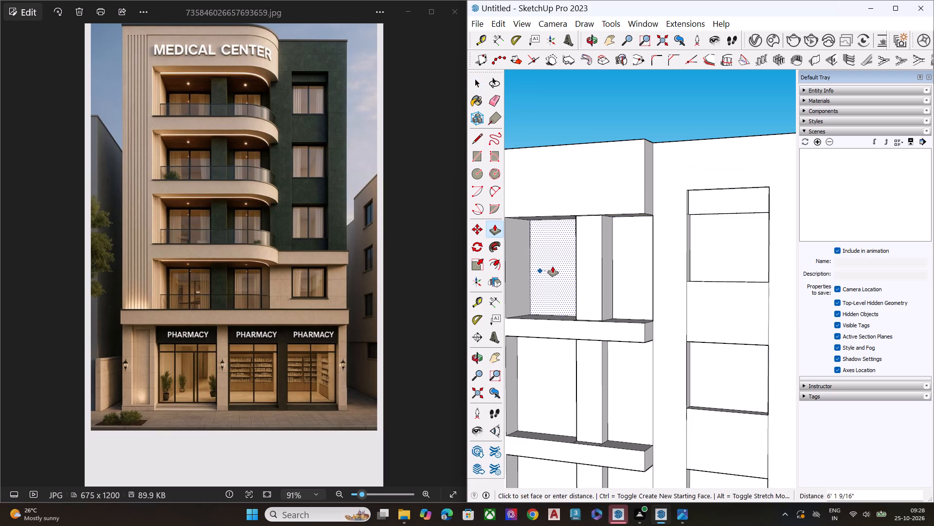
click(614, 274)
key(space)
Compare the recessed top balcony and the overall building massing with the balconies in the reference image.
scroll(276, 86, up, 12)
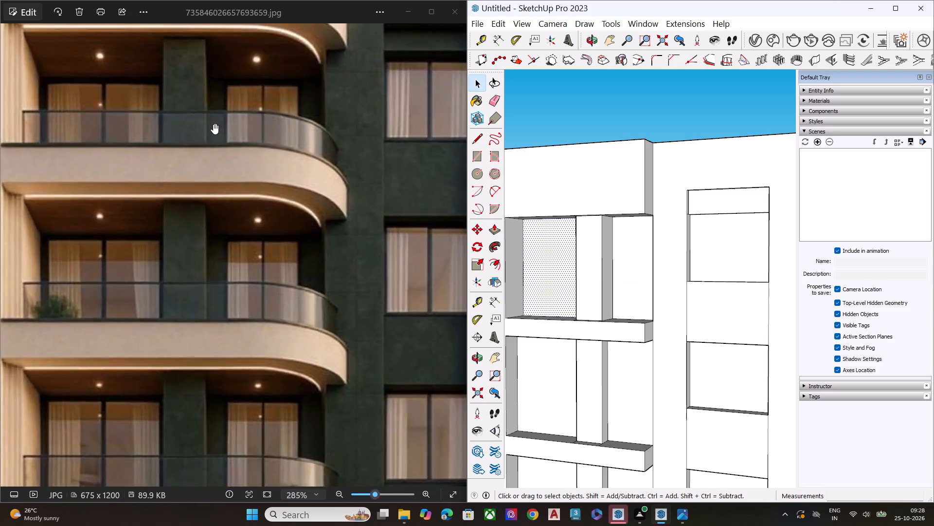
scroll(296, 133, down, 9)
scroll(676, 141, up, 1)
scroll(681, 147, down, 1)
scroll(681, 147, up, 3)
middle_drag(673, 169, 885, 142)
scroll(646, 195, up, 1)
middle_drag(646, 195, 735, 205)
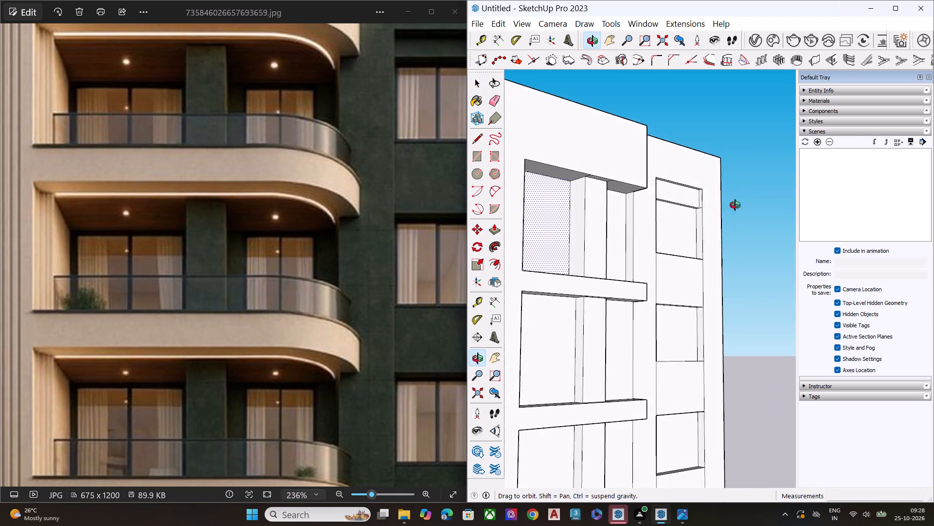
middle_drag(735, 205, 540, 329)
scroll(580, 277, down, 6)
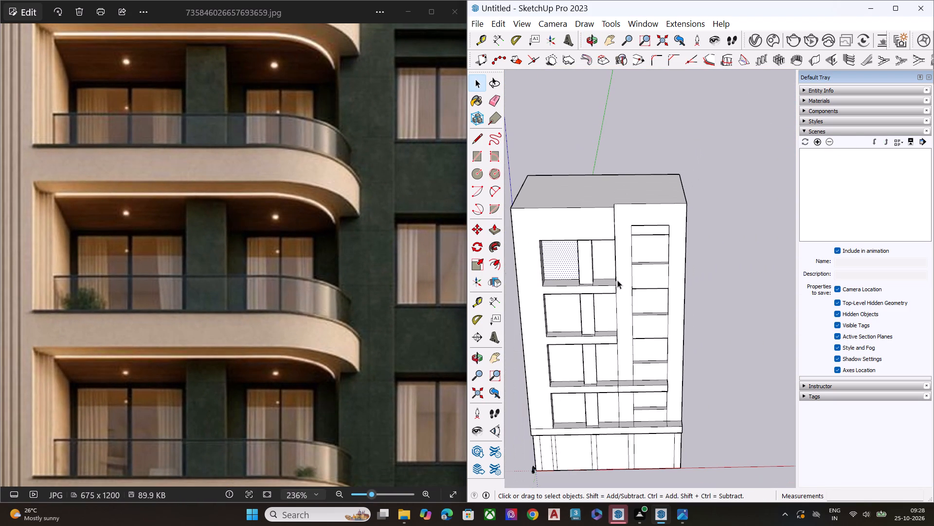
scroll(617, 280, down, 1)
scroll(609, 238, down, 9)
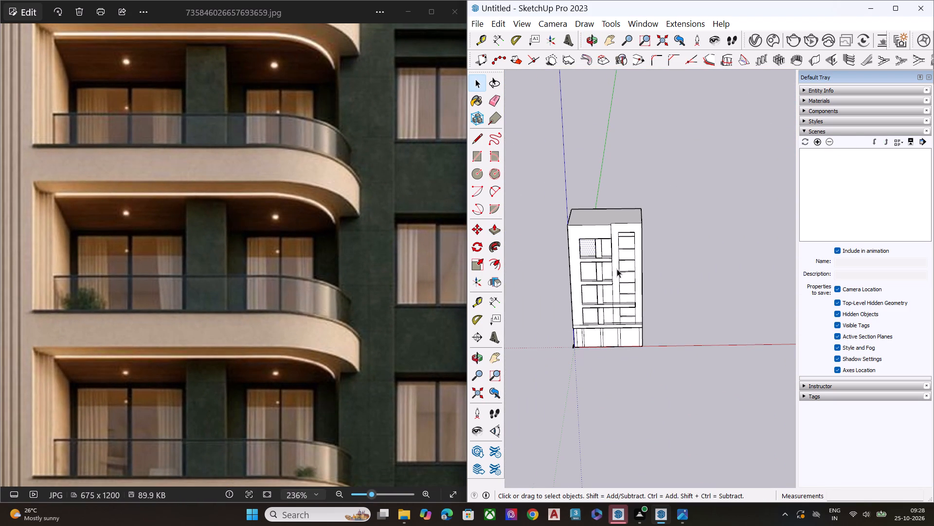
scroll(593, 259, down, 5)
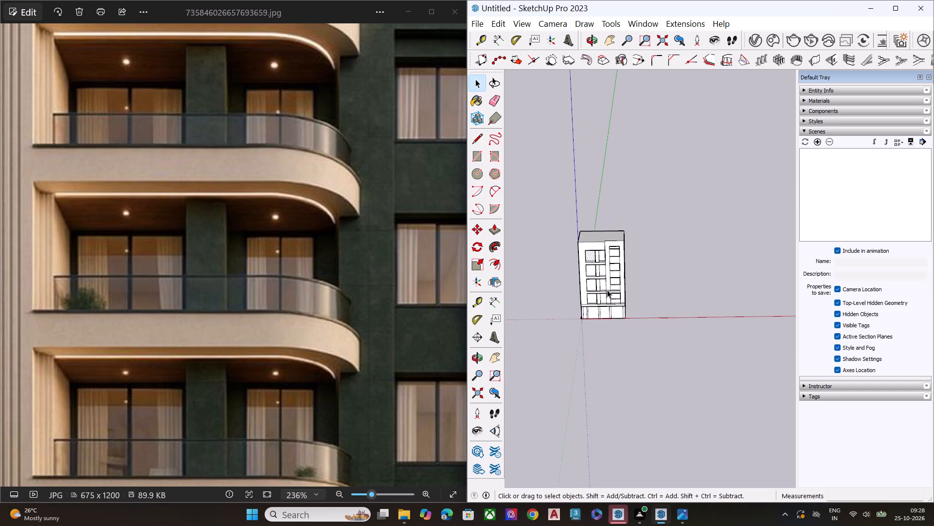
scroll(608, 290, up, 1)
scroll(608, 290, down, 1)
middle_drag(608, 290, 580, 281)
scroll(608, 290, up, 8)
middle_drag(634, 292, 579, 275)
click(736, 325)
Repeat the same Push/Pull recess on the wall panels on both sides of the column in the three lower balcony openings.
scroll(642, 264, up, 1)
scroll(642, 264, down, 1)
scroll(642, 264, up, 2)
scroll(642, 264, down, 1)
scroll(642, 264, up, 2)
scroll(642, 264, down, 2)
scroll(642, 264, up, 3)
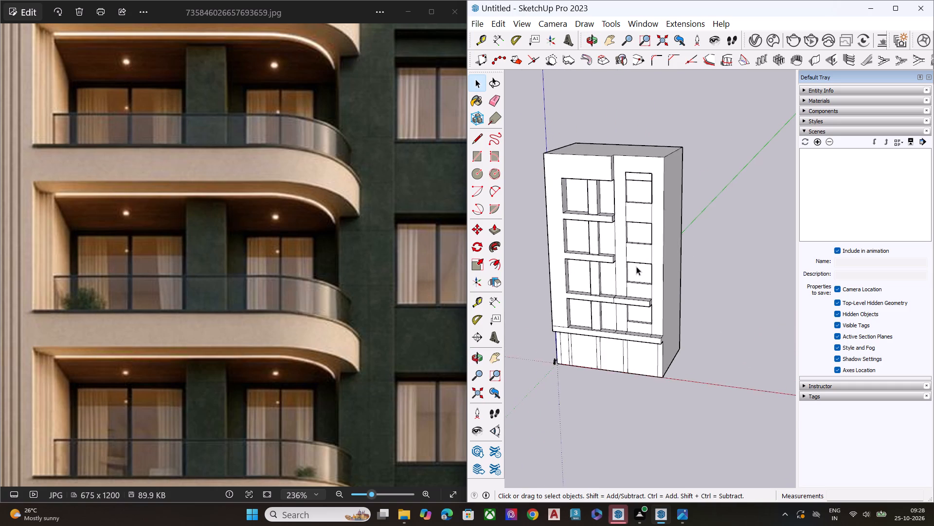
scroll(636, 266, up, 2)
key(p)
scroll(605, 238, up, 5)
double_click(602, 224)
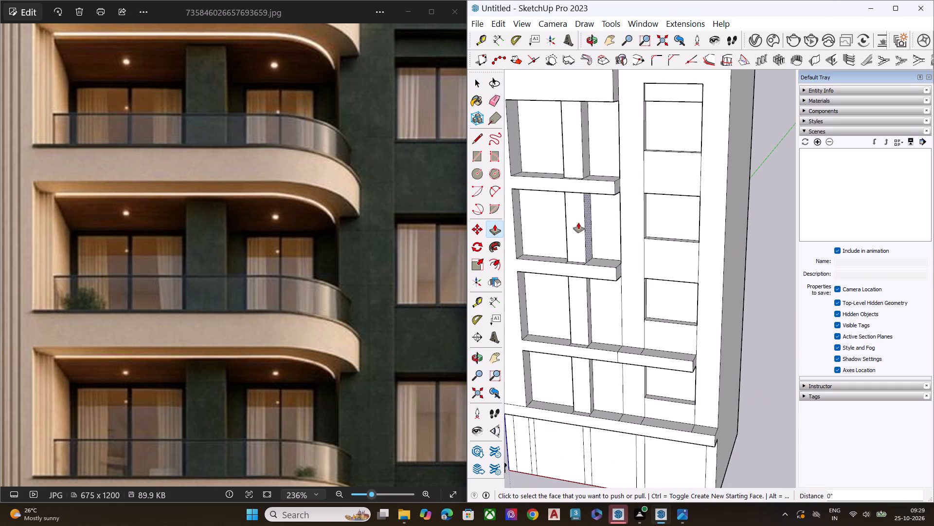
double_click(545, 225)
scroll(550, 252, up, 1)
middle_drag(550, 252, 551, 169)
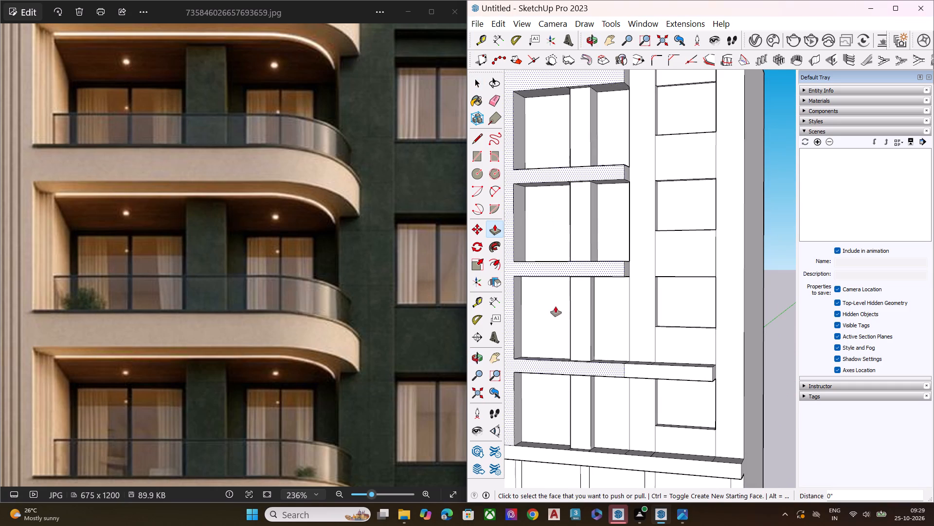
double_click(556, 315)
double_click(608, 319)
double_click(546, 397)
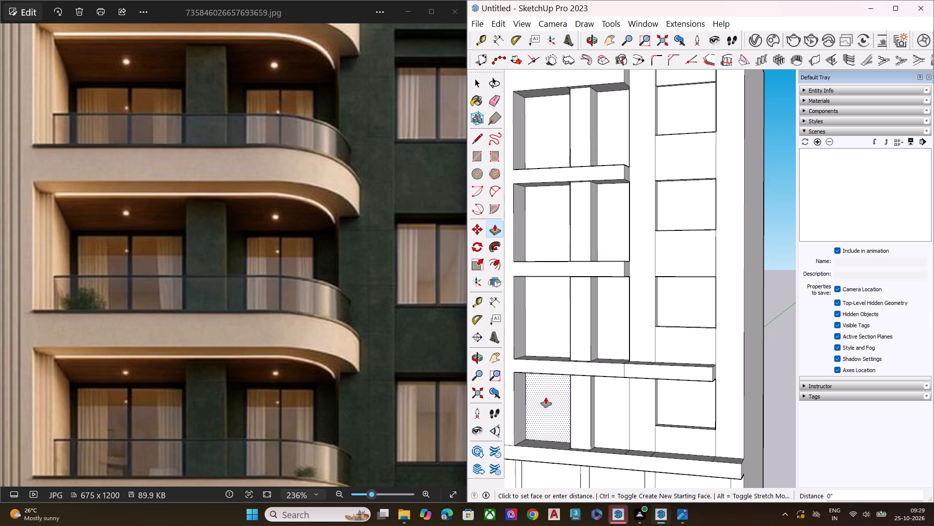
double_click(609, 406)
key(space)
Compare the whole recessed facade with the full reference image.
middle_drag(638, 289, 688, 296)
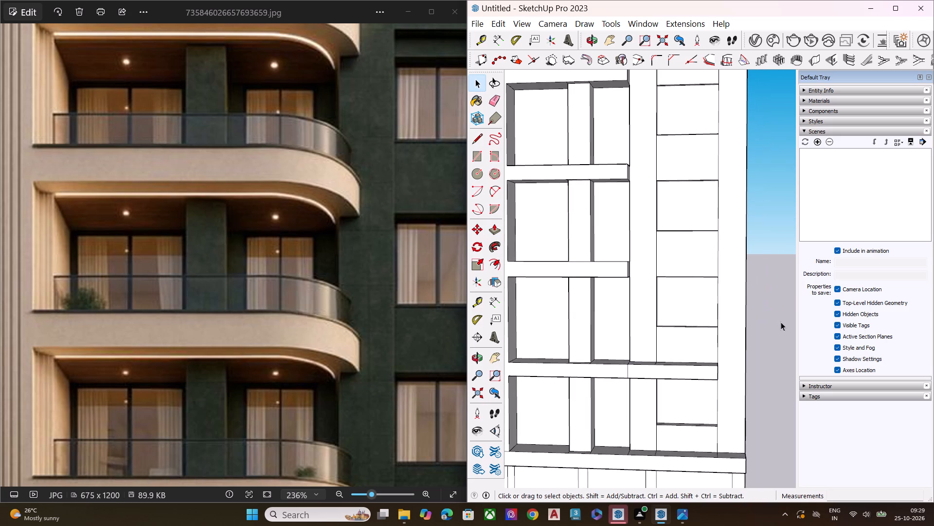
click(783, 331)
scroll(598, 293, down, 10)
scroll(319, 289, up, 2)
scroll(317, 291, down, 2)
scroll(316, 294, up, 1)
scroll(316, 294, down, 1)
scroll(316, 294, up, 1)
scroll(316, 295, down, 2)
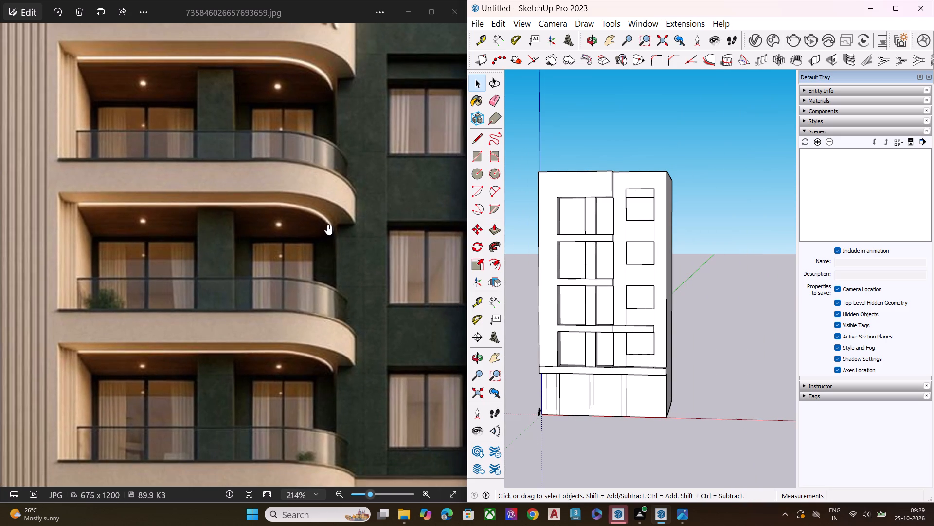
scroll(327, 224, down, 1)
scroll(327, 224, up, 2)
scroll(327, 224, down, 14)
middle_drag(617, 358, 616, 363)
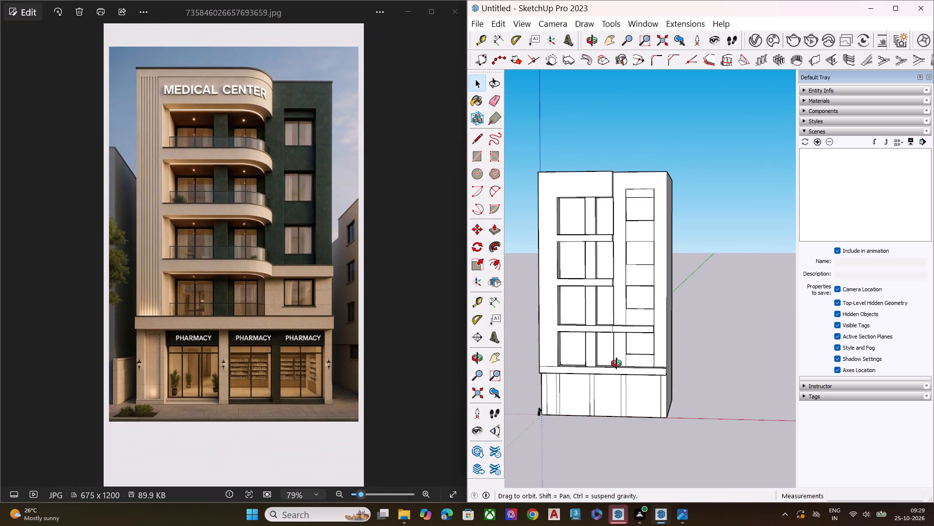
Push/Pull the front face of the window-side slab section above the lowest balcony inward about 2' 11".
middle_drag(616, 363, 612, 438)
scroll(619, 329, up, 4)
scroll(619, 328, down, 1)
scroll(619, 328, up, 4)
middle_drag(606, 328, 813, 393)
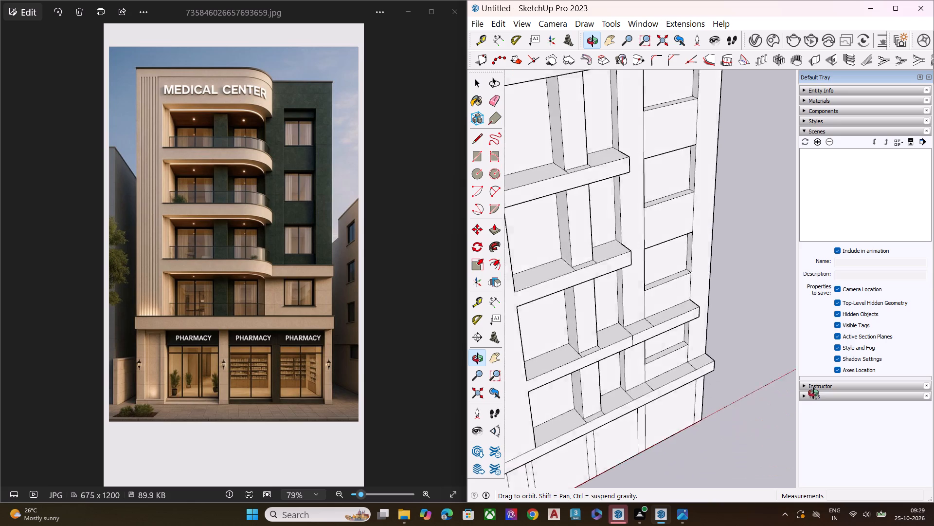
middle_drag(813, 393, 820, 415)
scroll(604, 359, up, 7)
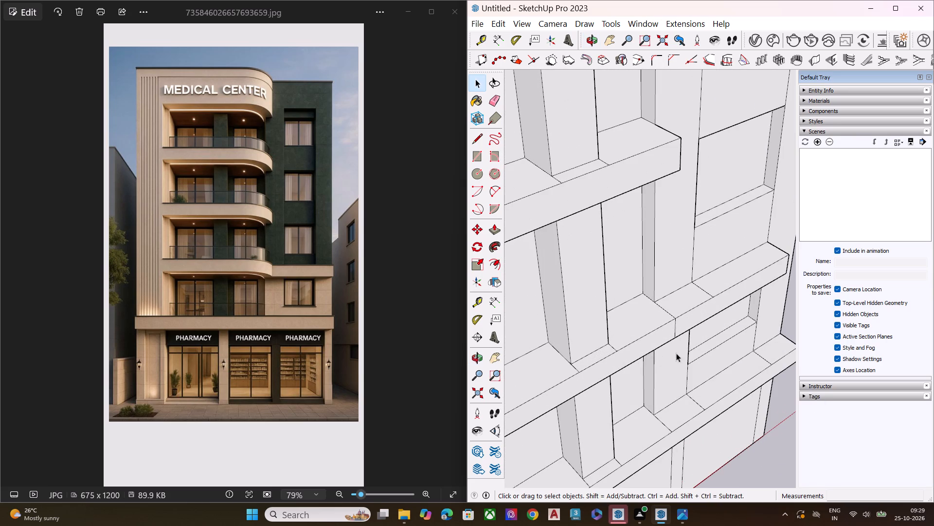
scroll(695, 346, up, 11)
scroll(264, 303, up, 5)
scroll(265, 301, down, 1)
scroll(268, 300, up, 3)
scroll(280, 299, down, 2)
scroll(278, 301, up, 1)
scroll(278, 301, down, 4)
scroll(278, 301, up, 1)
scroll(278, 301, down, 3)
scroll(606, 298, down, 3)
scroll(624, 304, up, 1)
scroll(635, 306, down, 4)
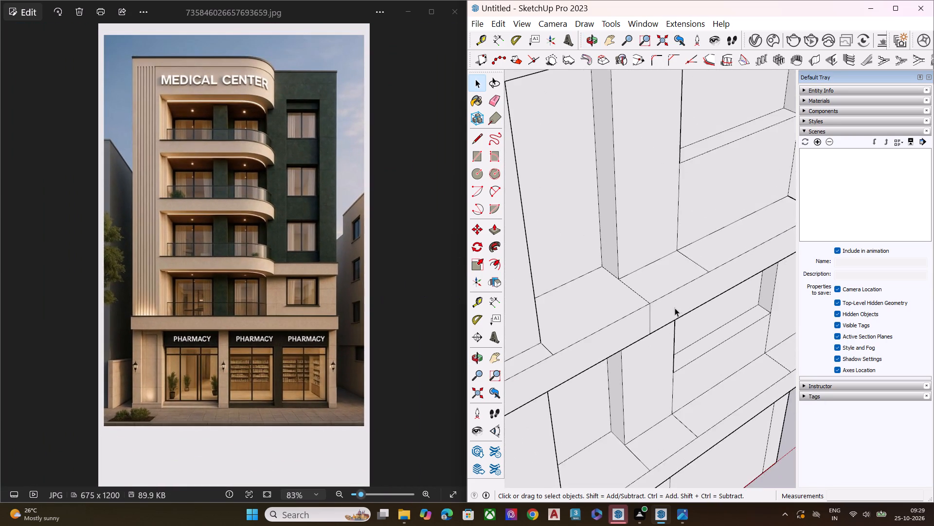
scroll(637, 306, down, 1)
scroll(637, 306, up, 1)
scroll(637, 306, down, 2)
scroll(637, 306, up, 2)
scroll(637, 306, down, 5)
scroll(651, 309, up, 6)
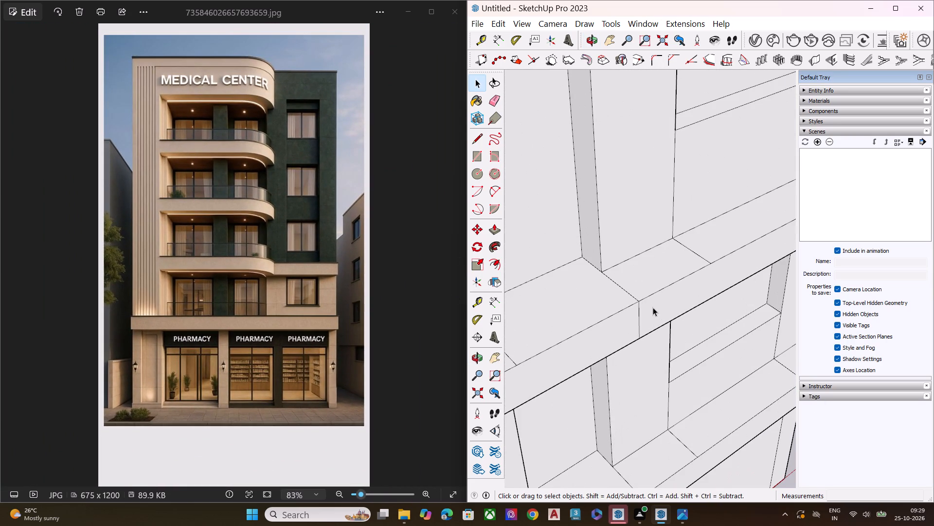
scroll(318, 283, up, 8)
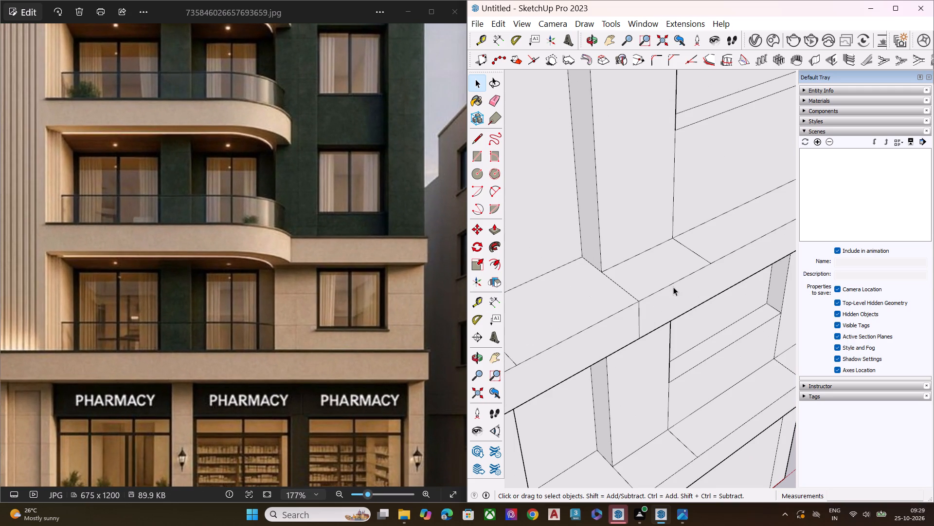
click(672, 301)
key(p)
click(671, 301)
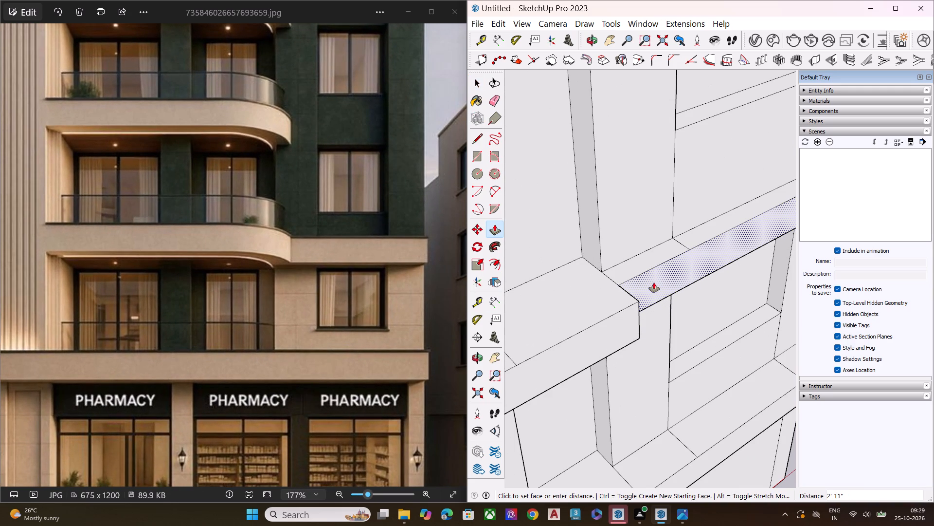
click(654, 282)
key(space)
scroll(543, 275, down, 6)
click(767, 289)
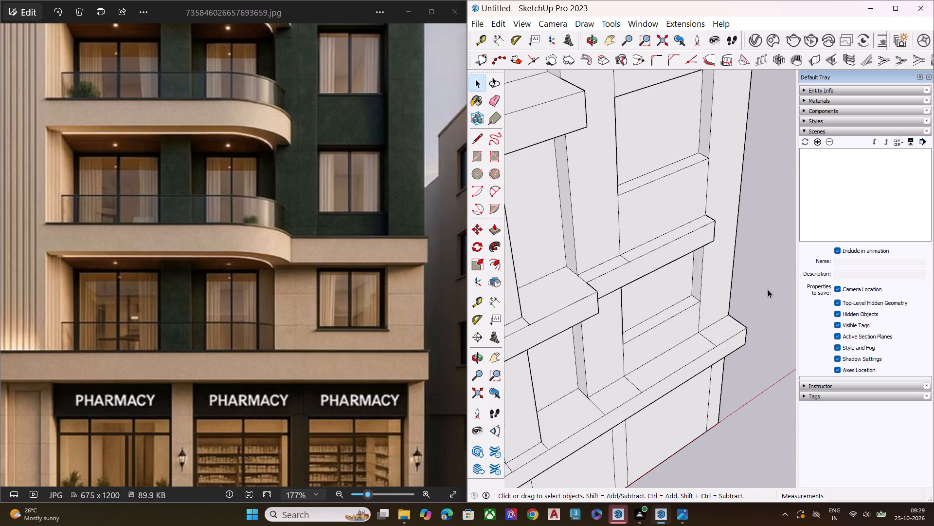
Erase the short dividing edge across the top of the set-back slab section at the window's side.
middle_drag(694, 300, 648, 225)
scroll(588, 281, up, 1)
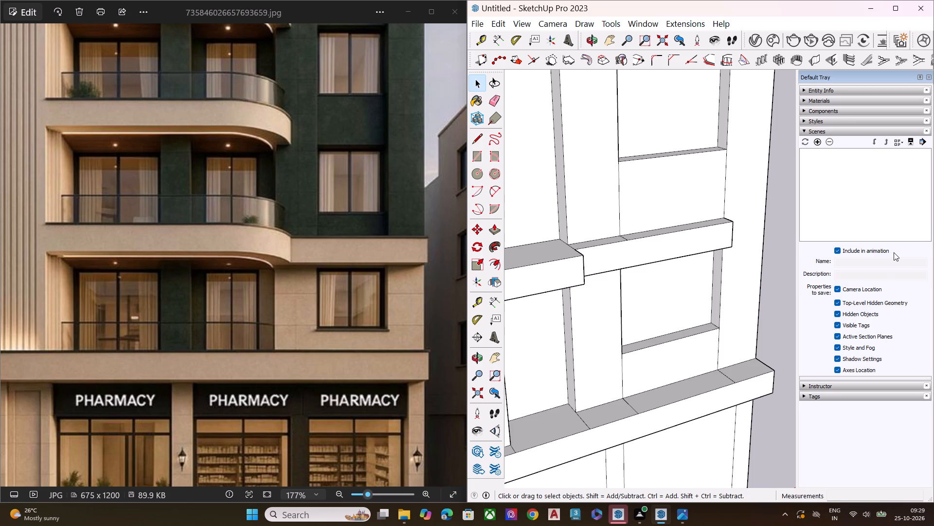
scroll(886, 256, down, 8)
scroll(688, 279, down, 2)
scroll(685, 281, up, 1)
scroll(684, 281, down, 4)
middle_drag(676, 305, 524, 407)
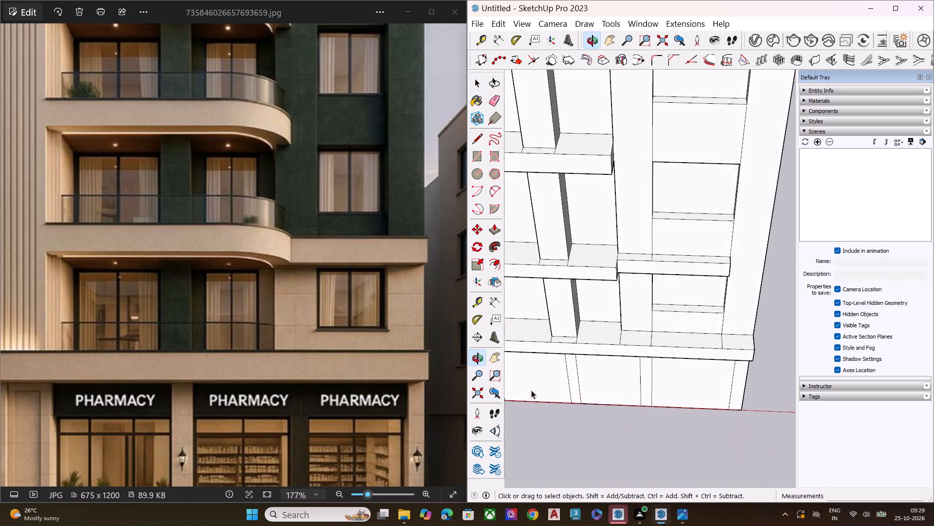
scroll(680, 272, down, 1)
scroll(680, 272, up, 3)
scroll(680, 272, down, 1)
scroll(680, 272, up, 1)
scroll(675, 274, down, 1)
scroll(673, 274, up, 3)
middle_drag(675, 288, 575, 305)
key(e)
scroll(588, 259, down, 1)
scroll(588, 259, up, 1)
scroll(589, 258, down, 2)
scroll(590, 255, up, 1)
scroll(592, 253, down, 1)
scroll(594, 251, up, 4)
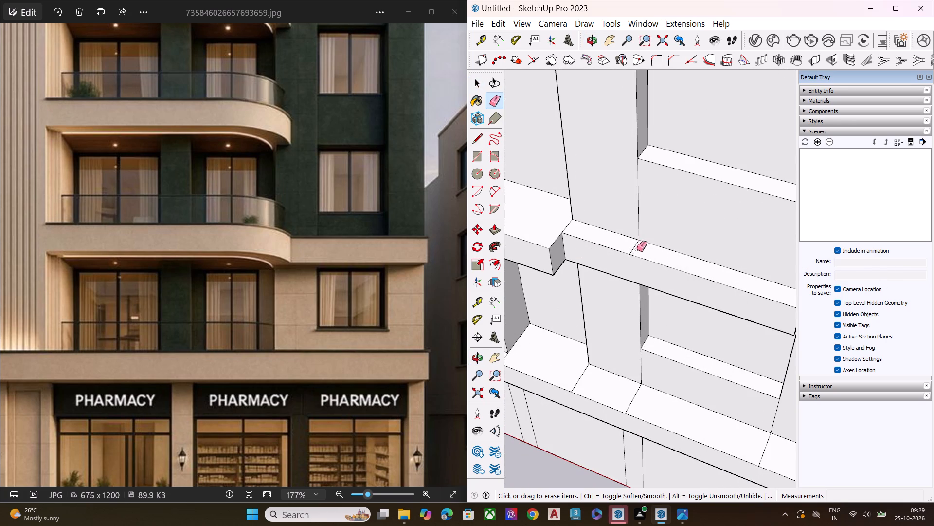
click(634, 248)
Push/Pull the front face of the set-back slab section inward a further 1' 3 9/16".
scroll(634, 248, down, 5)
middle_drag(641, 273, 633, 186)
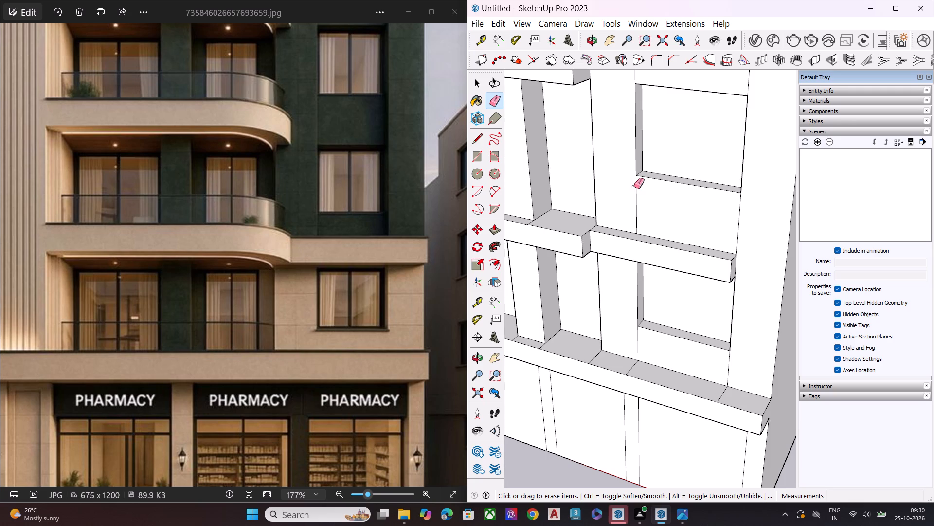
scroll(625, 231, down, 5)
scroll(643, 291, up, 1)
scroll(646, 298, down, 3)
middle_drag(650, 331, 645, 392)
scroll(507, 261, up, 1)
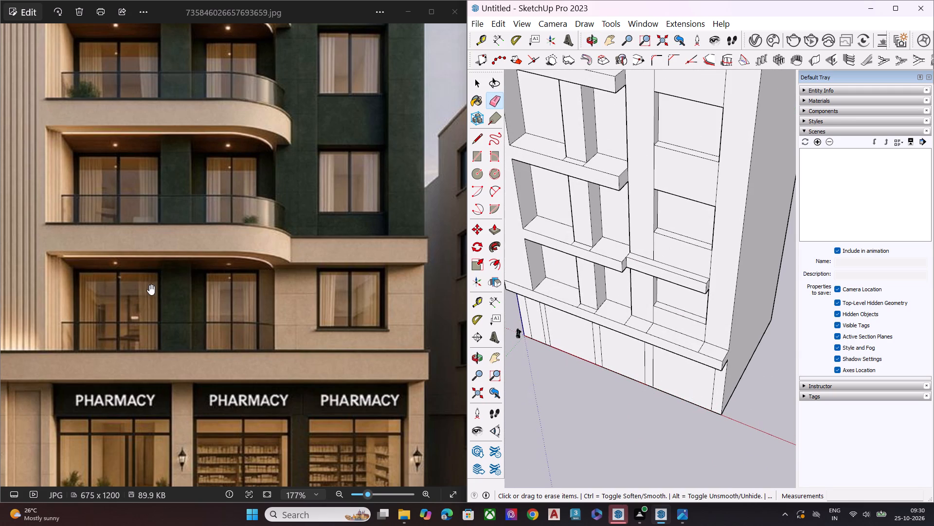
scroll(206, 283, up, 2)
scroll(554, 260, up, 1)
scroll(560, 254, down, 1)
scroll(566, 251, up, 1)
scroll(575, 251, down, 2)
scroll(577, 251, up, 1)
scroll(584, 252, down, 1)
scroll(594, 255, up, 7)
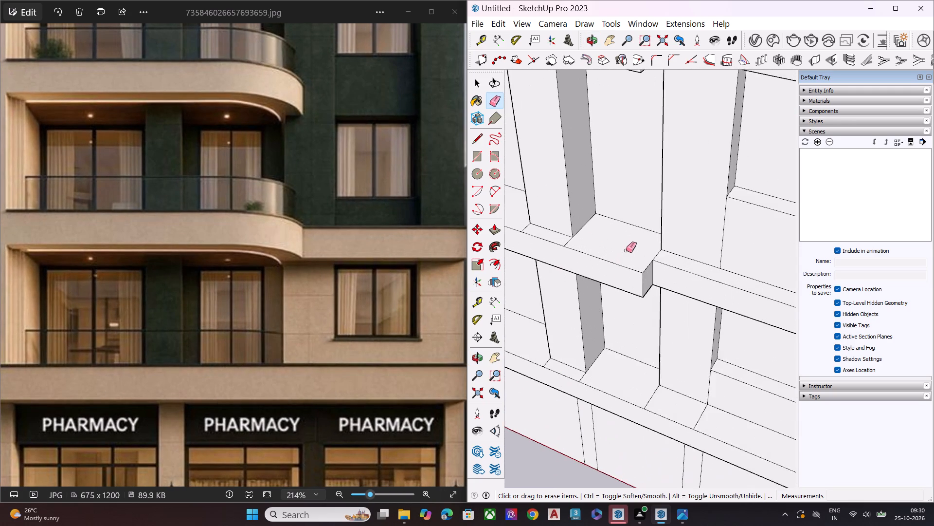
scroll(626, 250, up, 2)
middle_drag(640, 296, 681, 362)
scroll(679, 312, up, 6)
key(space)
click(684, 301)
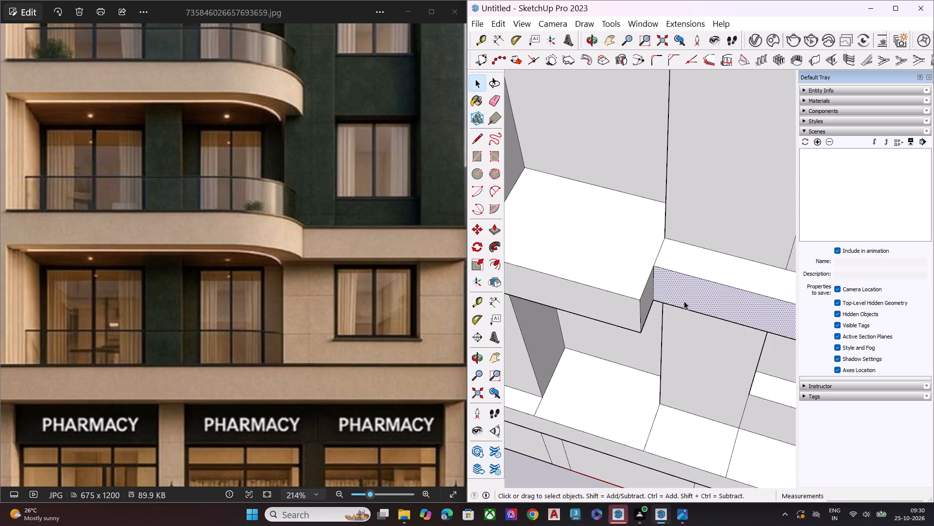
key(p)
click(684, 299)
click(698, 287)
key(space)
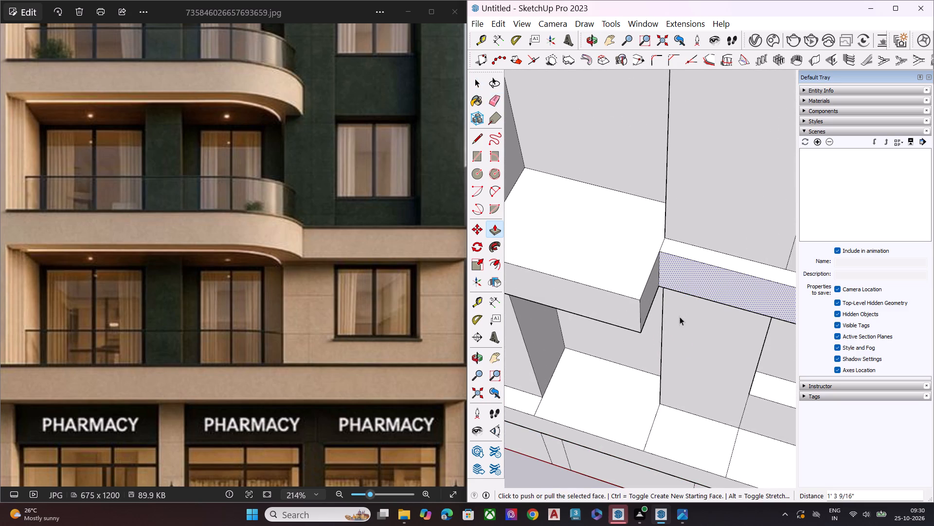
click(539, 484)
click(537, 474)
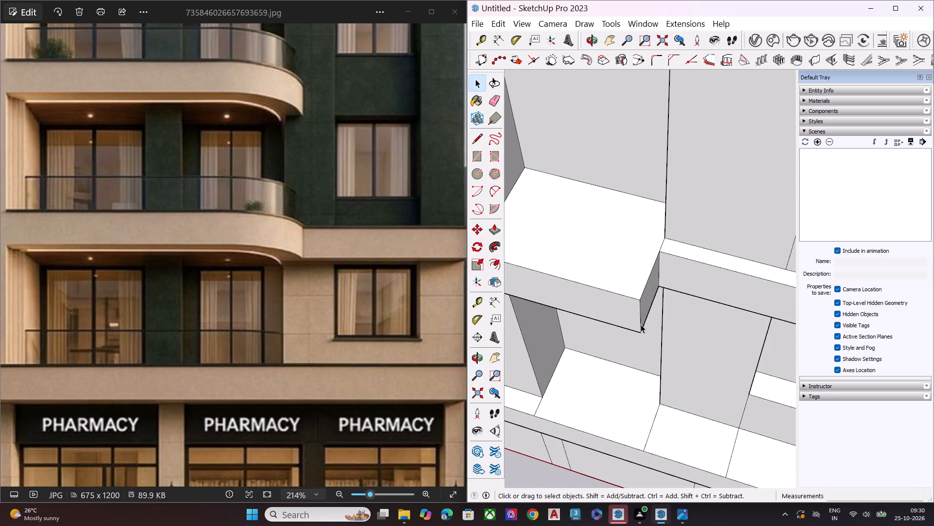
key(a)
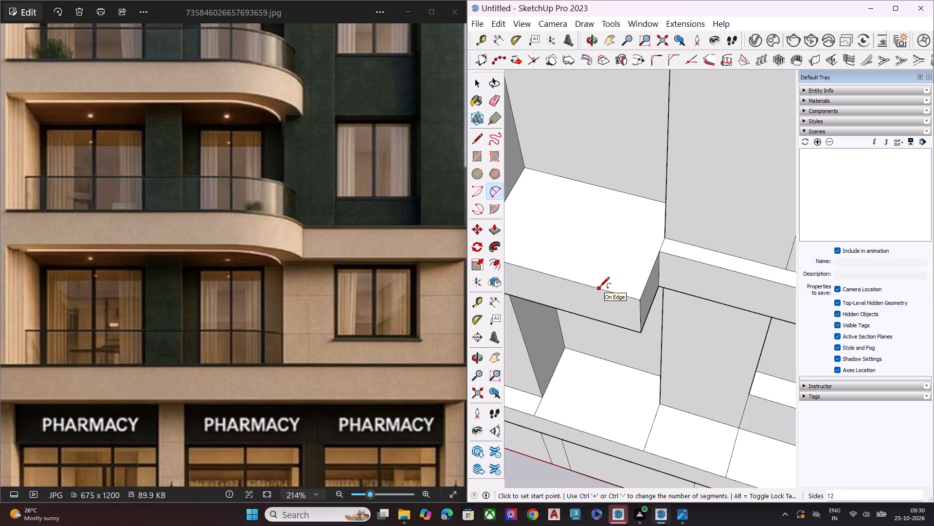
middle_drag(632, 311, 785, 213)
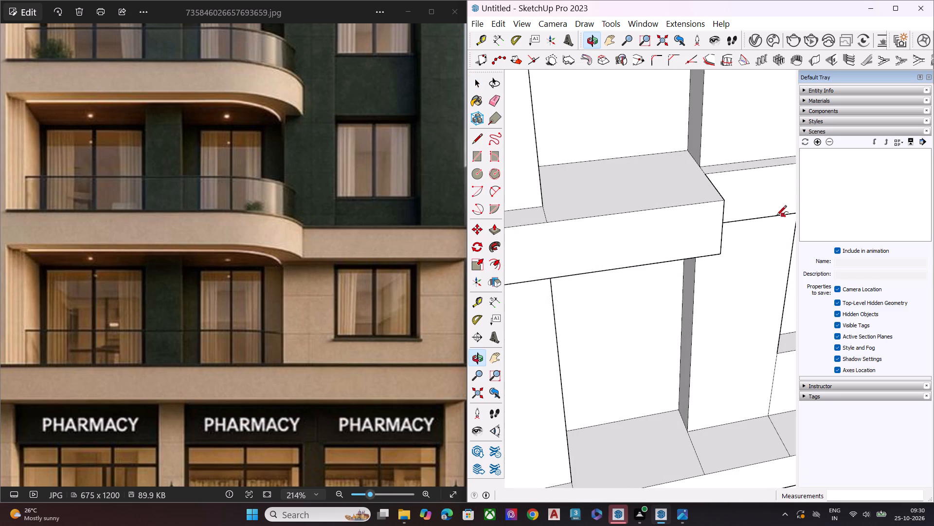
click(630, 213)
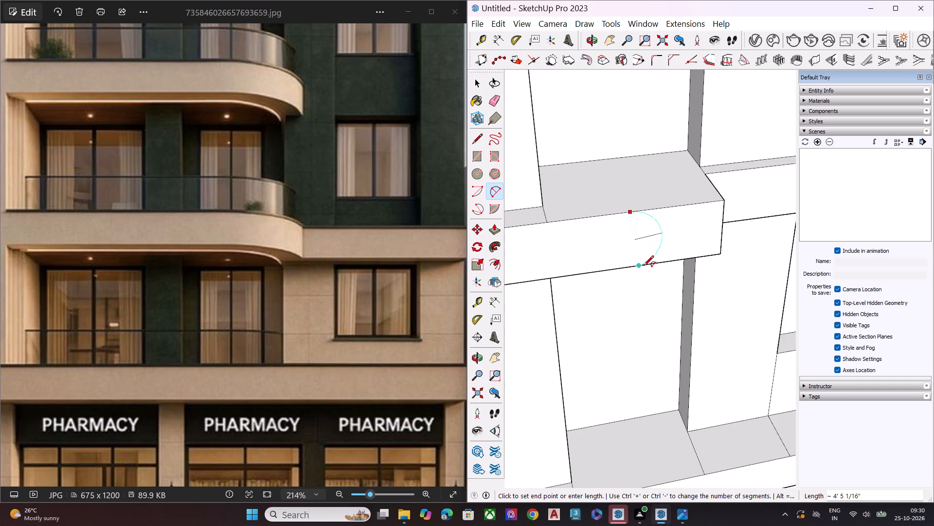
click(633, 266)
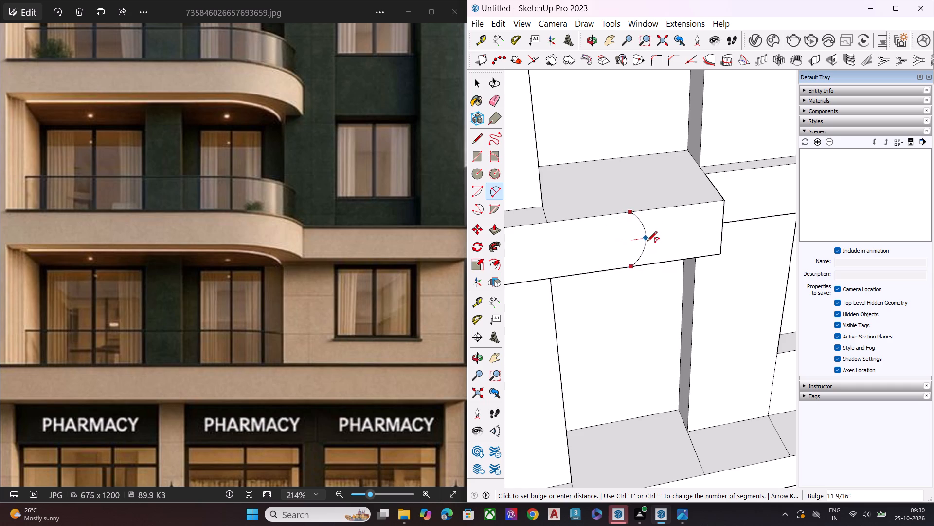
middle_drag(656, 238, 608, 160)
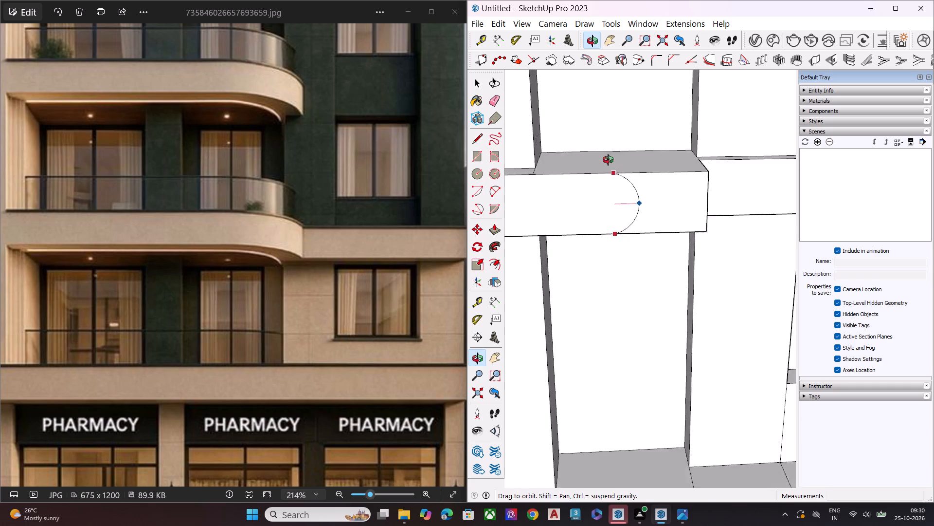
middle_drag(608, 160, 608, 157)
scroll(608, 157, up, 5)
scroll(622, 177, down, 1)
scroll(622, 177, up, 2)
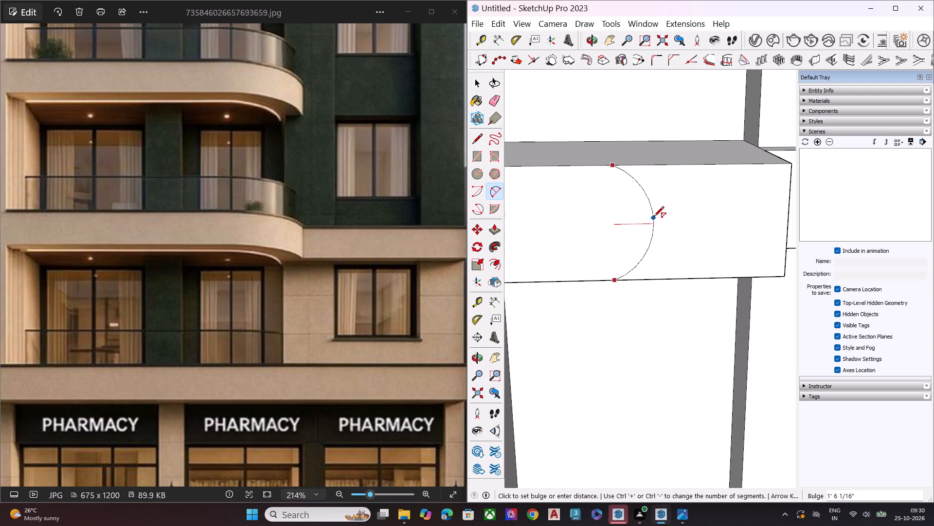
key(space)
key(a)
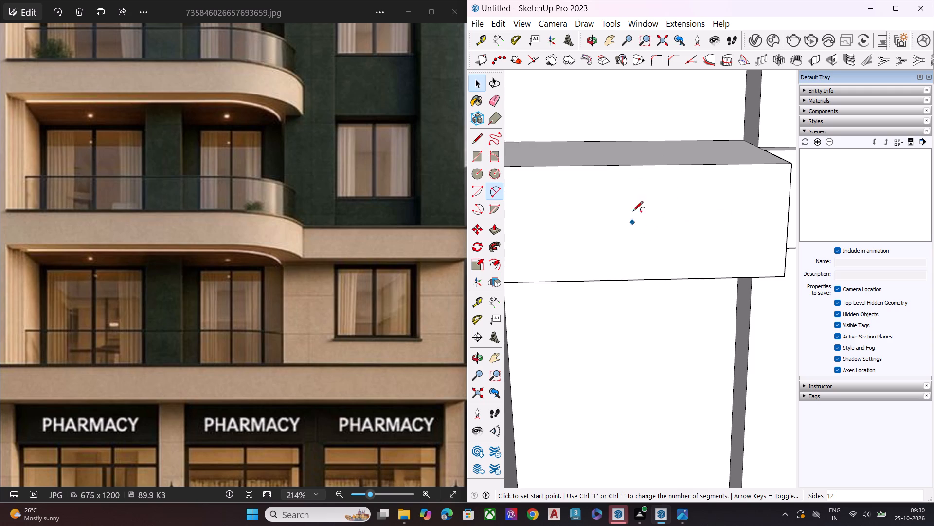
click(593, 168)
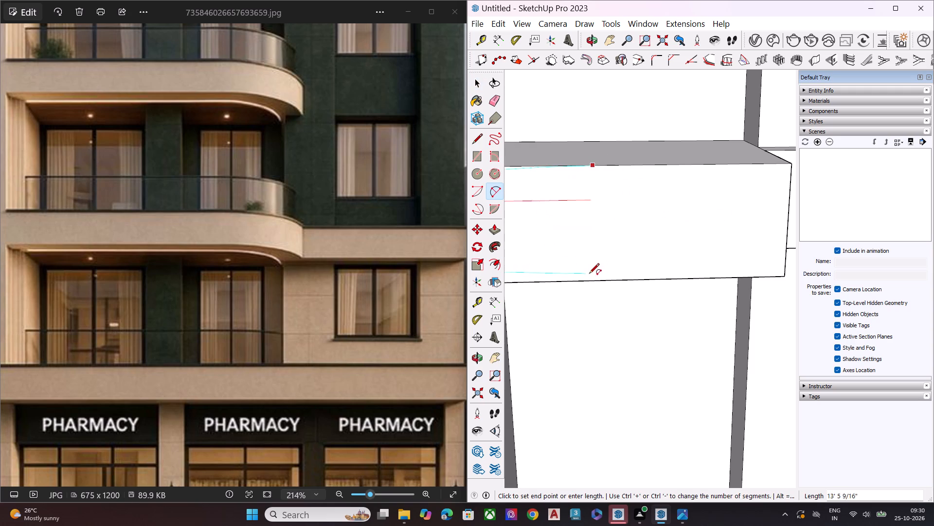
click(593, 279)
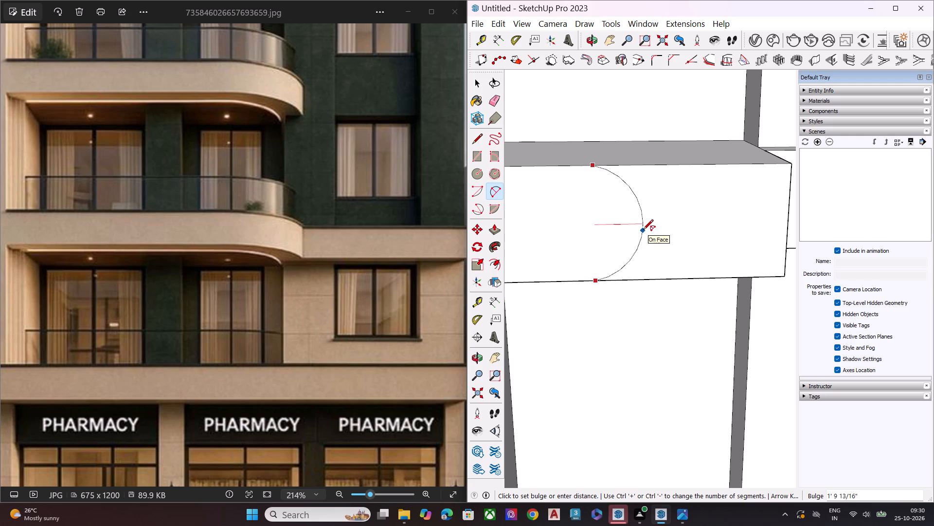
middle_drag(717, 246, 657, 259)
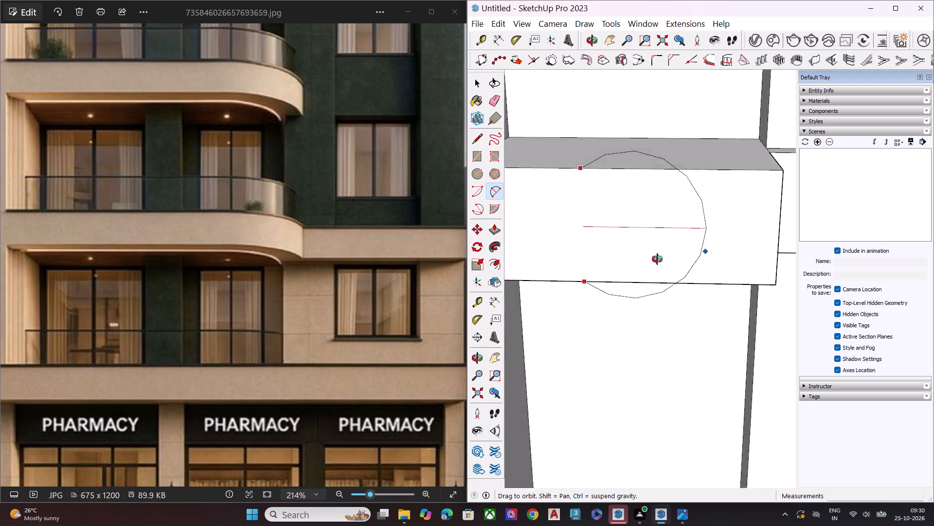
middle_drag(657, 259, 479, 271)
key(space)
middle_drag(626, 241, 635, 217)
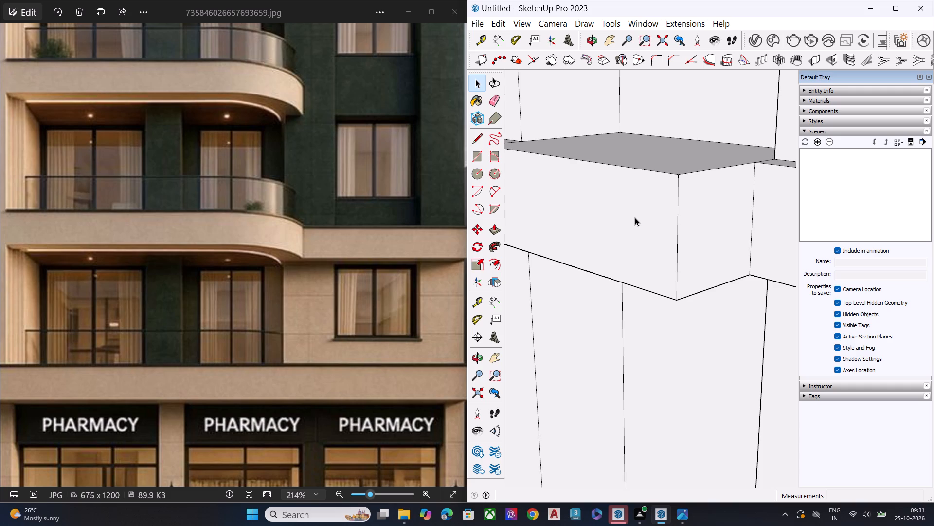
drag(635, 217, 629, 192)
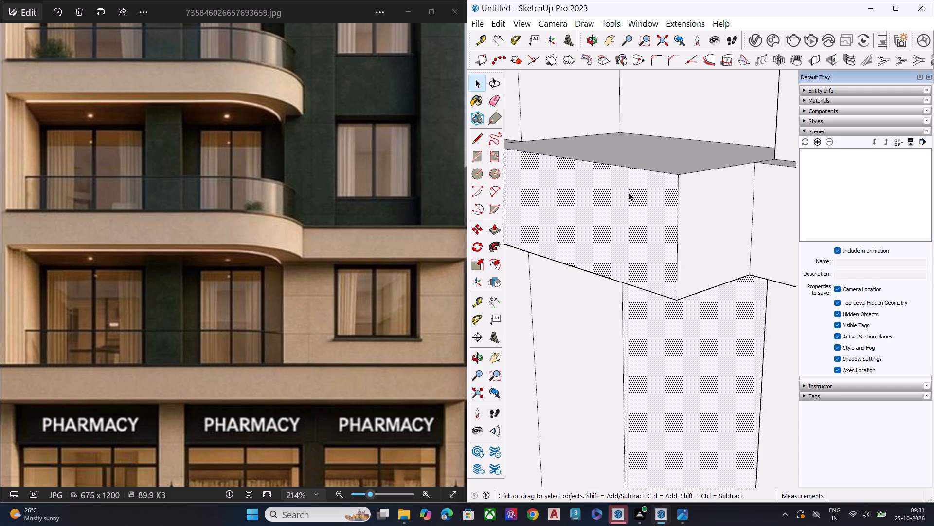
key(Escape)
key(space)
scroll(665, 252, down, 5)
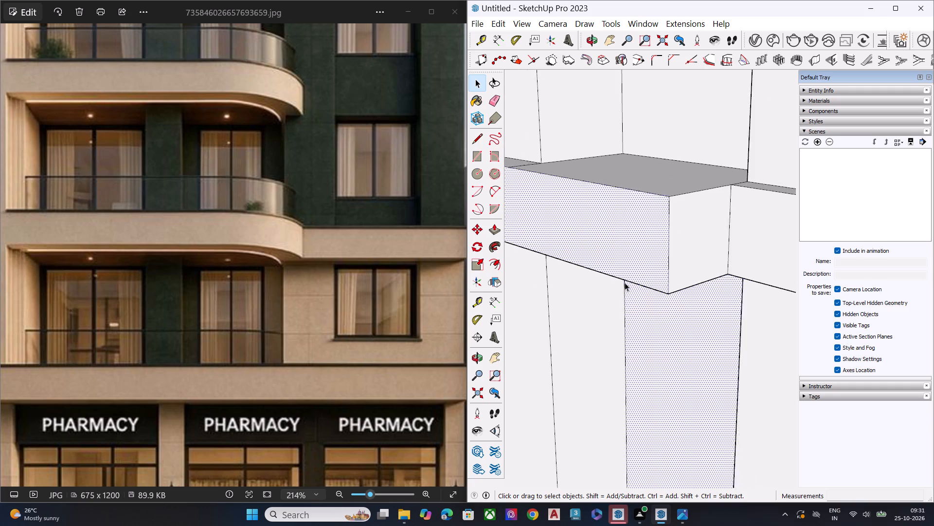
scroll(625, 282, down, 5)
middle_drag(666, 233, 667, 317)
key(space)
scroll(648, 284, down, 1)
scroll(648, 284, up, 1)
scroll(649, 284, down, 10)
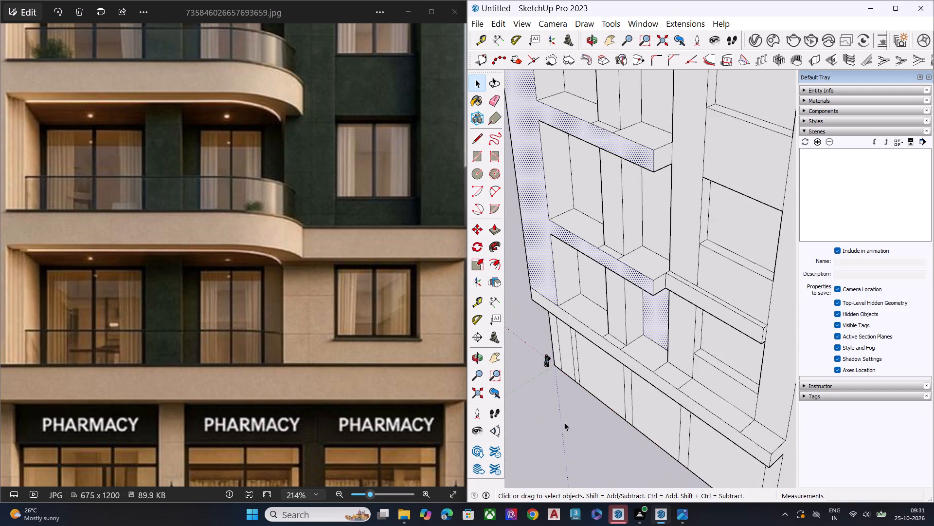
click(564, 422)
Draw a 2-point arc of about 5' 4" radius across the outer corner of the top face of the slab above the lowest balcony.
scroll(644, 273, up, 2)
scroll(644, 273, down, 1)
scroll(644, 273, up, 2)
scroll(644, 273, down, 3)
scroll(644, 273, up, 1)
middle_drag(669, 295, 672, 389)
scroll(673, 382, up, 5)
scroll(660, 255, down, 1)
scroll(660, 255, up, 5)
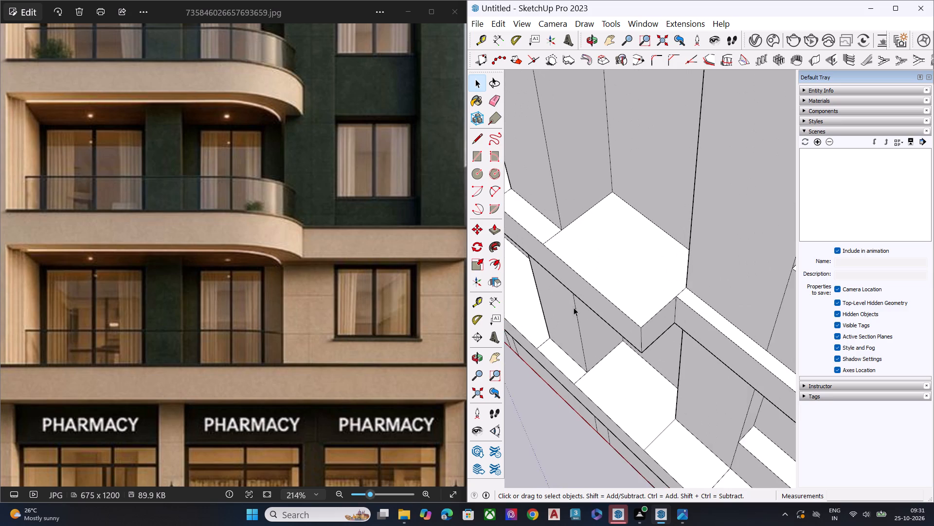
scroll(574, 307, down, 4)
scroll(577, 307, up, 3)
key(a)
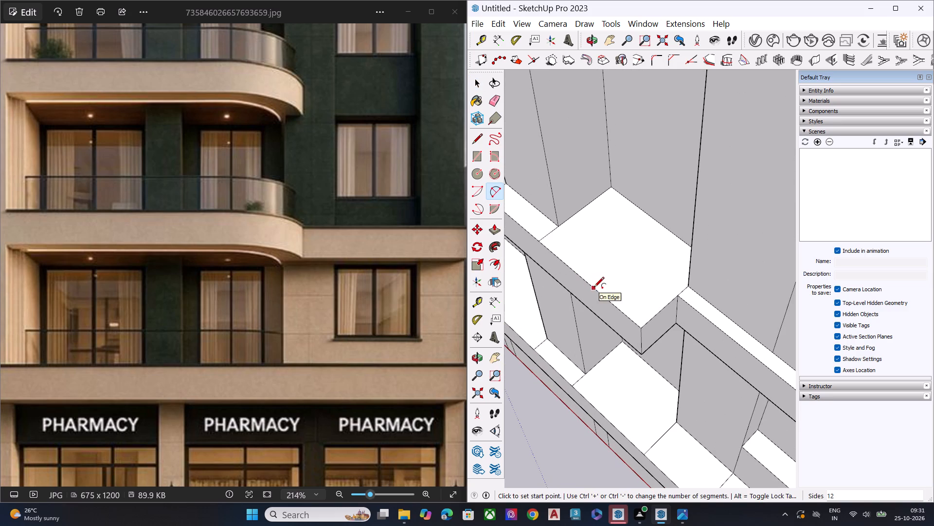
click(594, 288)
scroll(667, 301, up, 1)
scroll(667, 301, down, 1)
scroll(667, 301, up, 5)
click(685, 294)
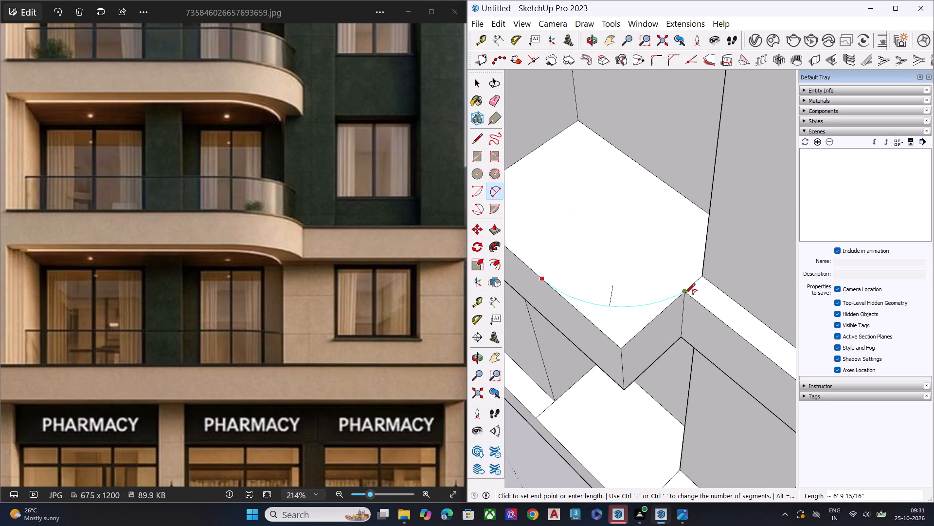
key(space)
key(a)
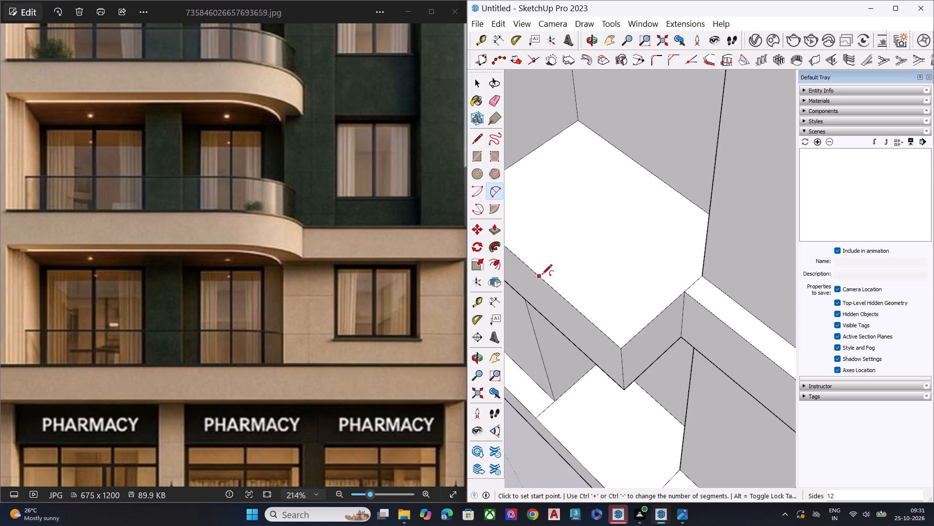
click(545, 280)
click(682, 292)
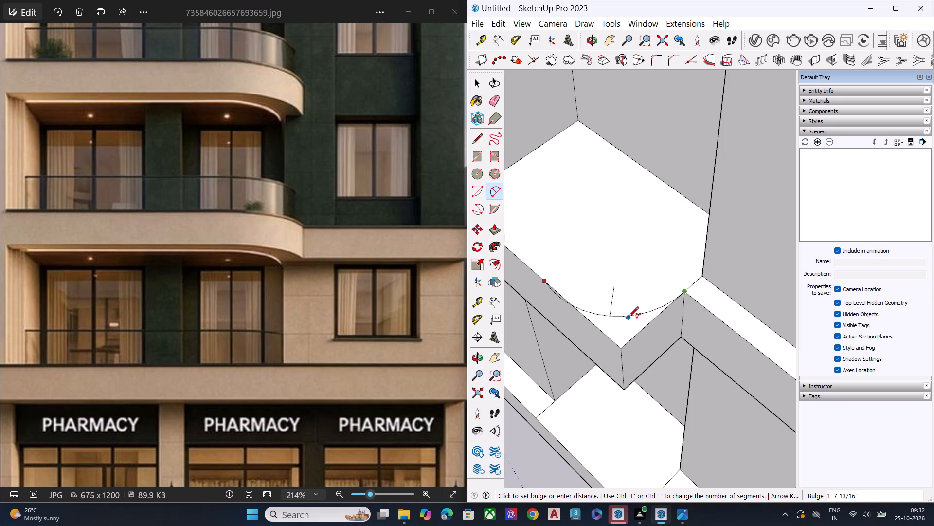
click(595, 308)
key(space)
scroll(607, 305, down, 1)
scroll(607, 305, up, 1)
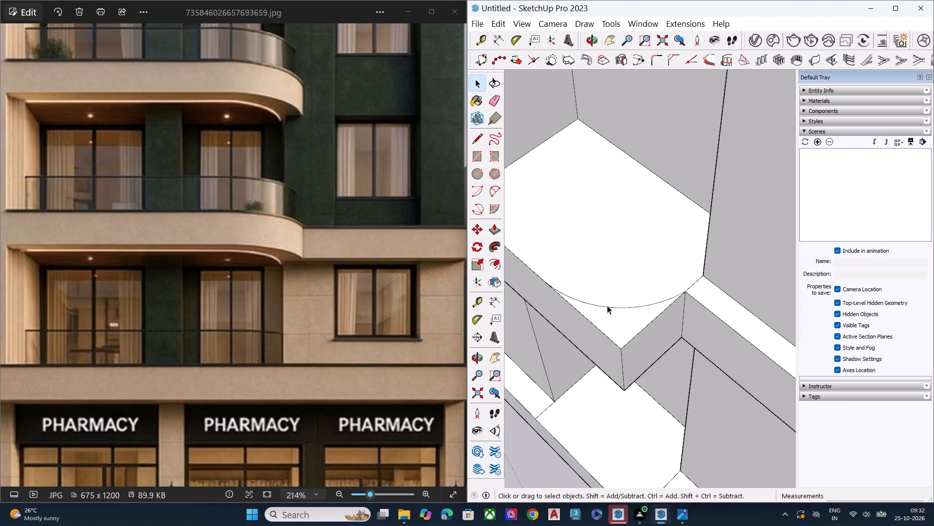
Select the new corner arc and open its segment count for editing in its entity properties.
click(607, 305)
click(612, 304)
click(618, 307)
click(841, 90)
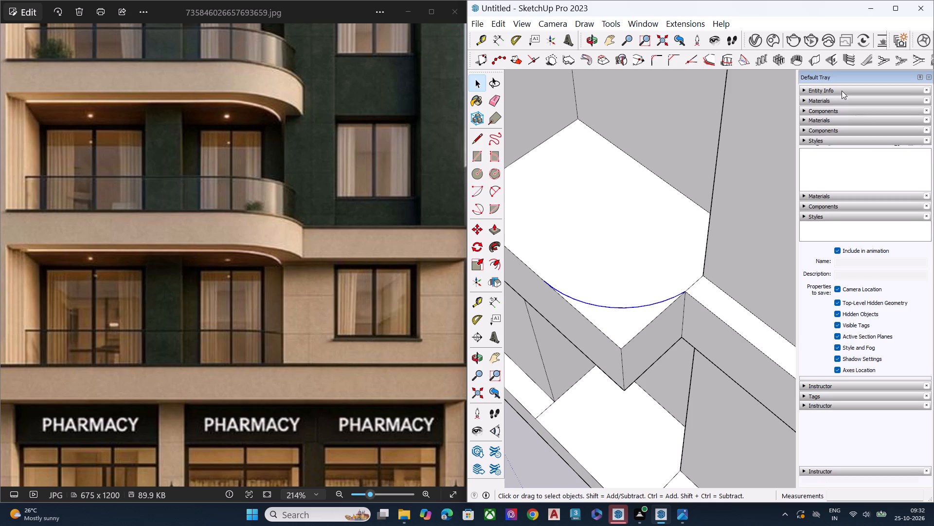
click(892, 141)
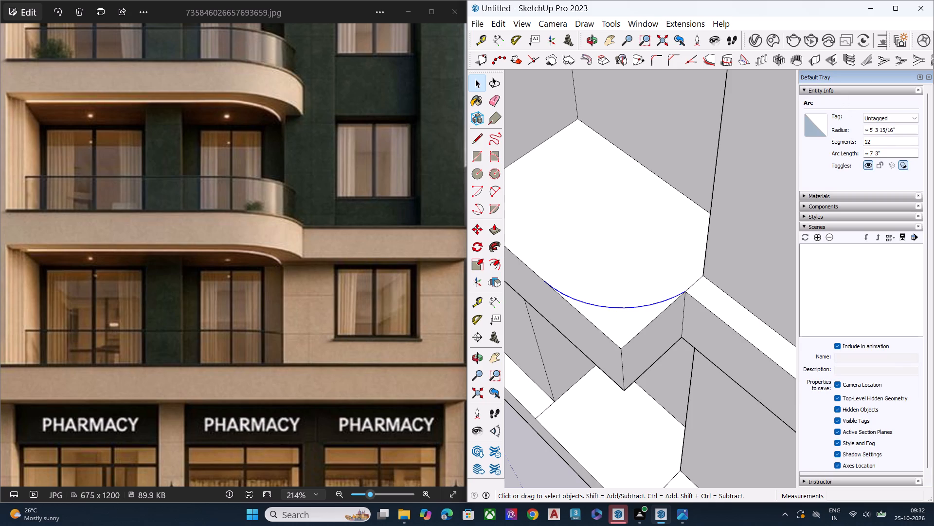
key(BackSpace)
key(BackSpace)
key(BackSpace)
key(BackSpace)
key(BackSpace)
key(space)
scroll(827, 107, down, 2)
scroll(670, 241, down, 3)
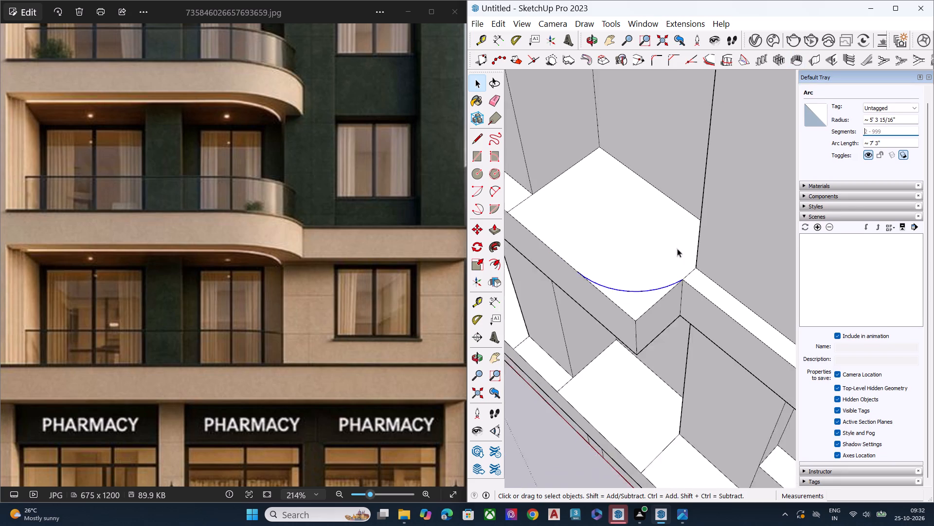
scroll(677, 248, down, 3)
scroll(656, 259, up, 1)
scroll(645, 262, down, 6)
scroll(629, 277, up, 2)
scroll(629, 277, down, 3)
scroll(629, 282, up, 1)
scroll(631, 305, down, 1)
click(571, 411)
Compare the window-side slab band above the lowest window with the full reference image.
middle_drag(689, 392, 689, 202)
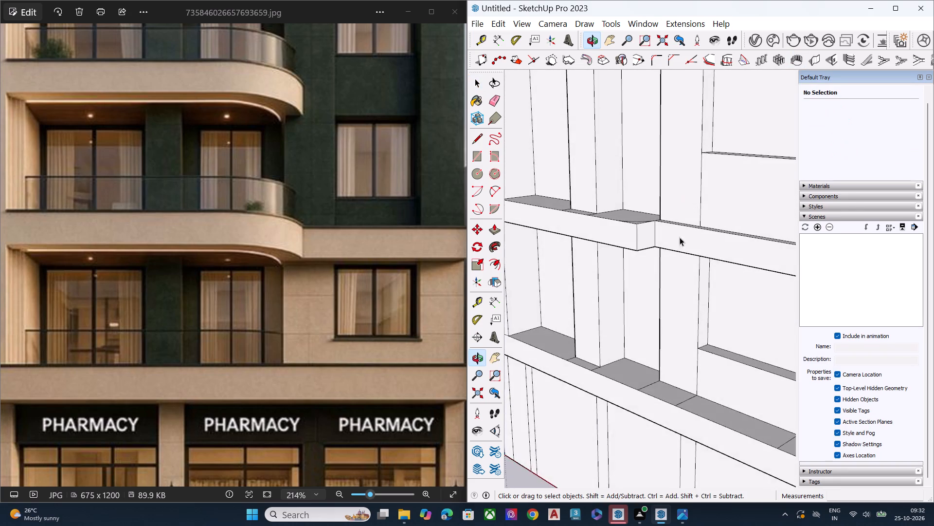
scroll(676, 273, up, 2)
scroll(635, 256, down, 5)
scroll(632, 264, up, 1)
scroll(632, 264, down, 3)
middle_drag(742, 309, 666, 267)
scroll(688, 253, up, 3)
scroll(690, 251, down, 1)
scroll(690, 251, up, 6)
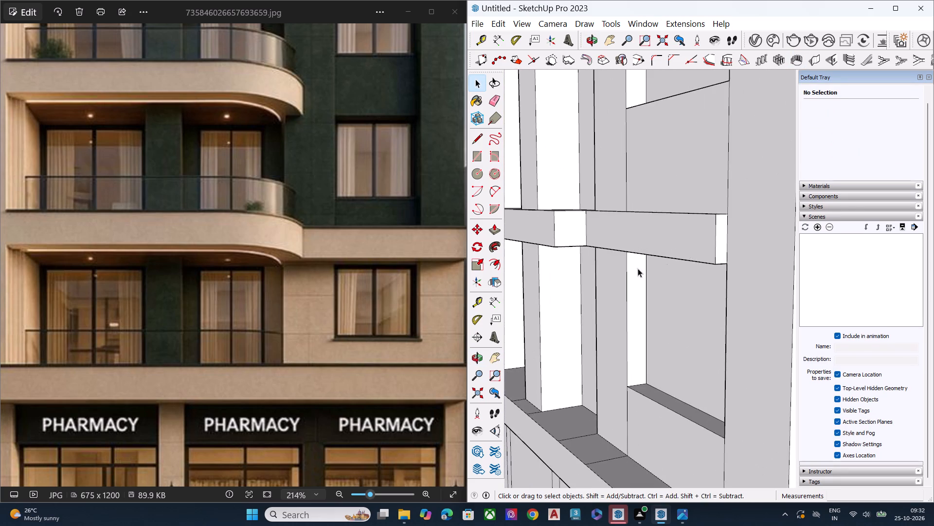
scroll(550, 276, down, 3)
scroll(393, 298, down, 2)
scroll(387, 303, up, 1)
scroll(386, 305, down, 6)
middle_drag(727, 269, 752, 260)
scroll(673, 231, up, 1)
scroll(663, 229, down, 1)
scroll(663, 229, up, 1)
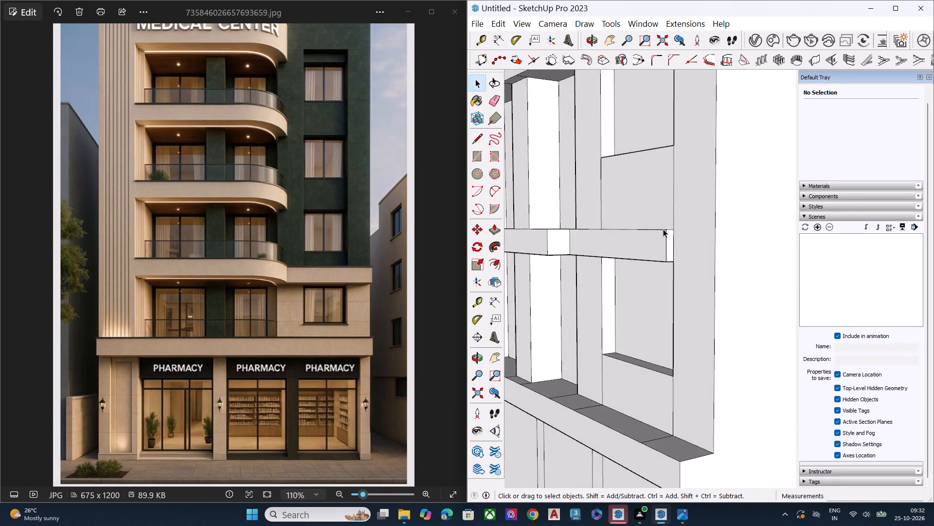
Push/Pull the front face of the window-side slab band above the lowest window inward until flush with the surrounding wall.
scroll(663, 229, up, 1)
scroll(663, 229, down, 1)
scroll(662, 229, up, 3)
click(652, 247)
scroll(629, 272, up, 1)
scroll(628, 272, down, 7)
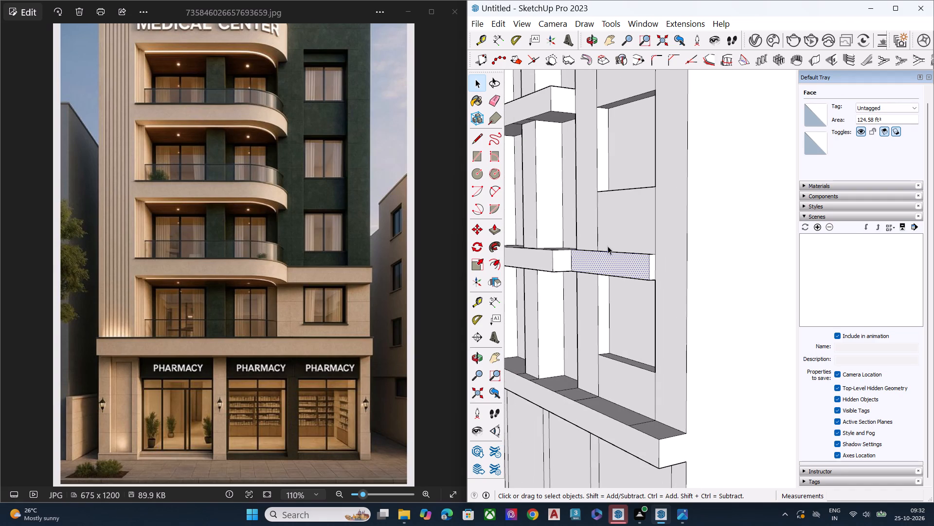
scroll(618, 278, down, 7)
scroll(624, 143, up, 1)
scroll(624, 143, down, 2)
scroll(624, 143, up, 5)
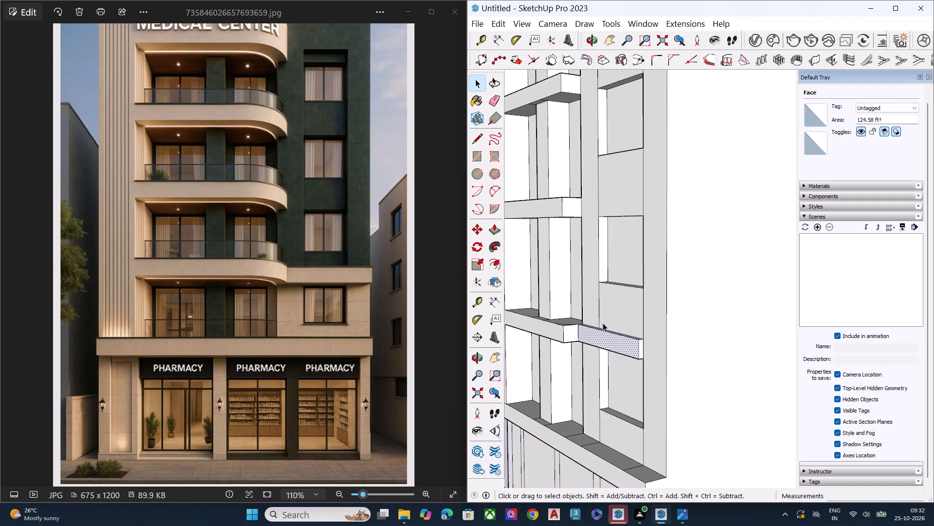
click(614, 341)
scroll(646, 353, up, 2)
scroll(643, 353, down, 1)
scroll(643, 353, up, 1)
scroll(640, 354, down, 1)
scroll(639, 354, up, 4)
key(p)
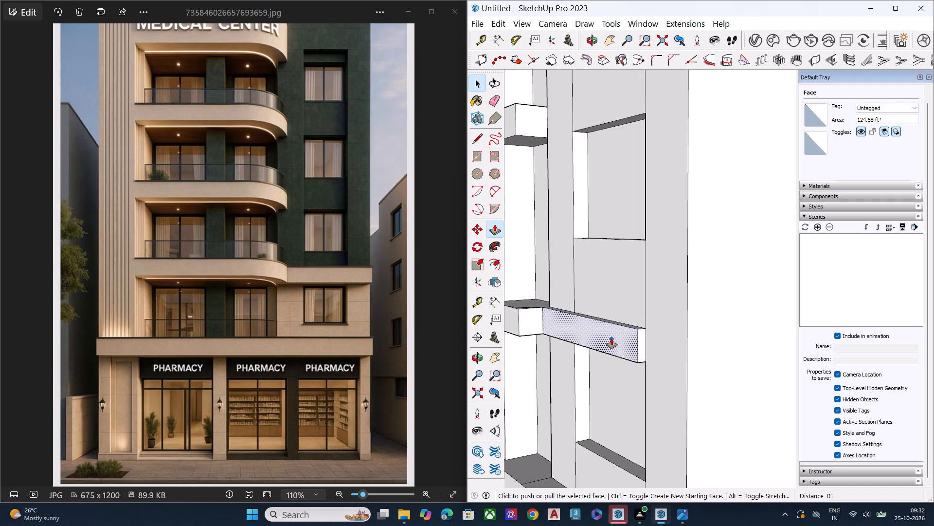
click(611, 337)
click(644, 346)
key(space)
Examine the window-side slab band and the lowest window opening from above and from the front.
middle_drag(599, 321, 615, 445)
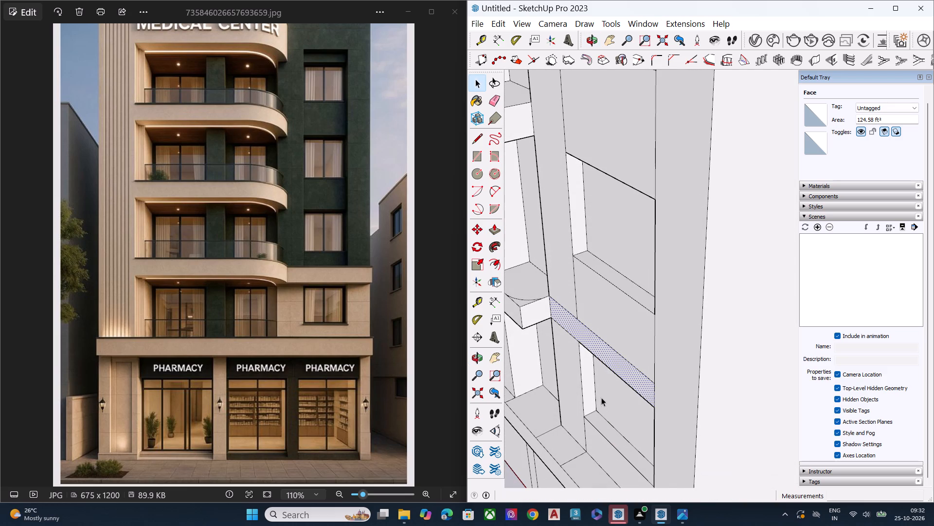
middle_drag(609, 356, 647, 224)
scroll(637, 237, down, 3)
scroll(636, 238, up, 3)
scroll(636, 238, down, 9)
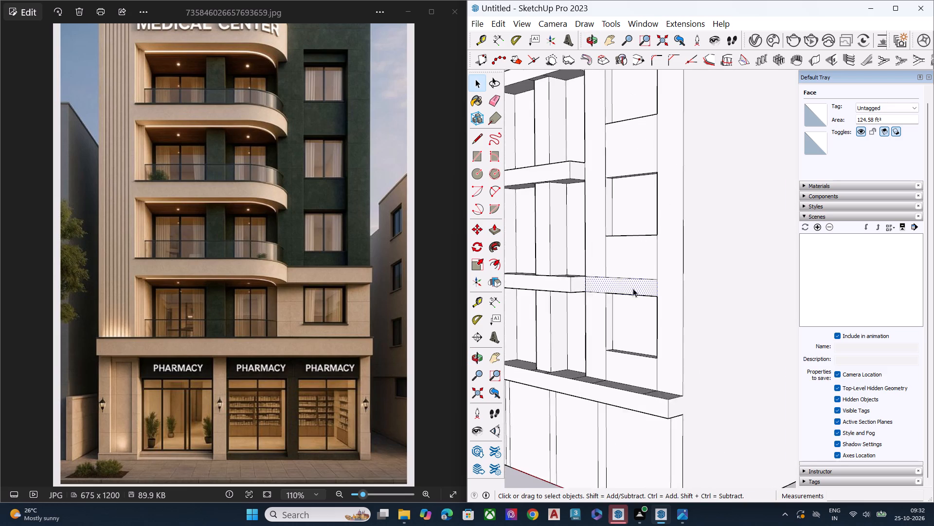
scroll(647, 338, up, 8)
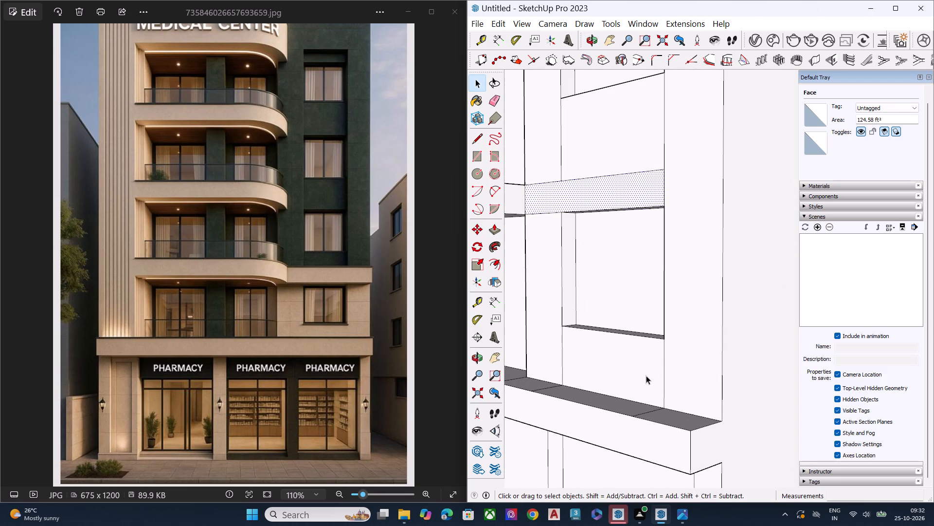
Erase the two vertical edges running below the lowest window's corners so the surrounding wall becomes one face.
key(e)
click(664, 372)
click(559, 354)
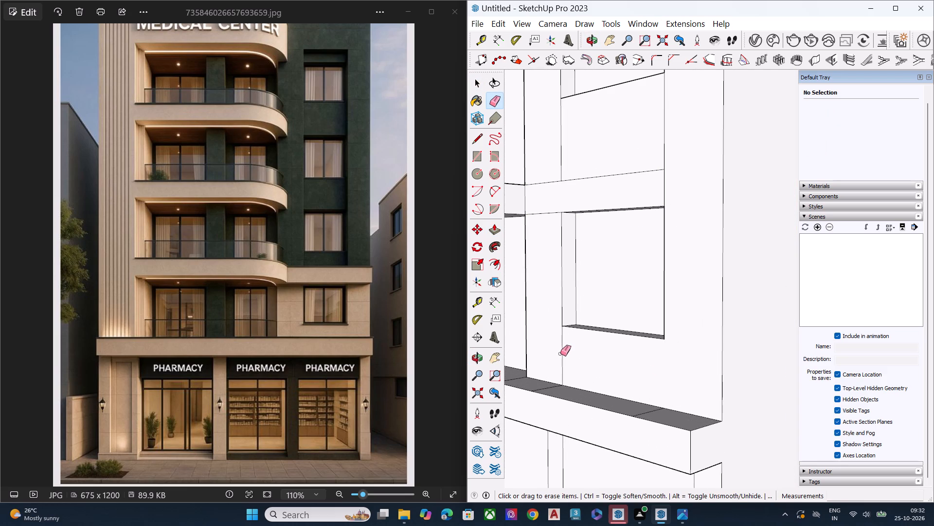
click(562, 354)
key(space)
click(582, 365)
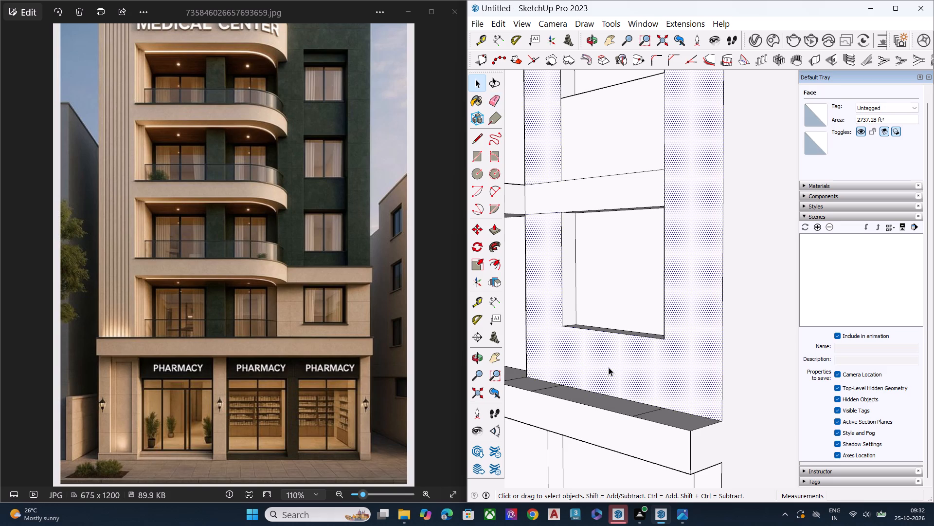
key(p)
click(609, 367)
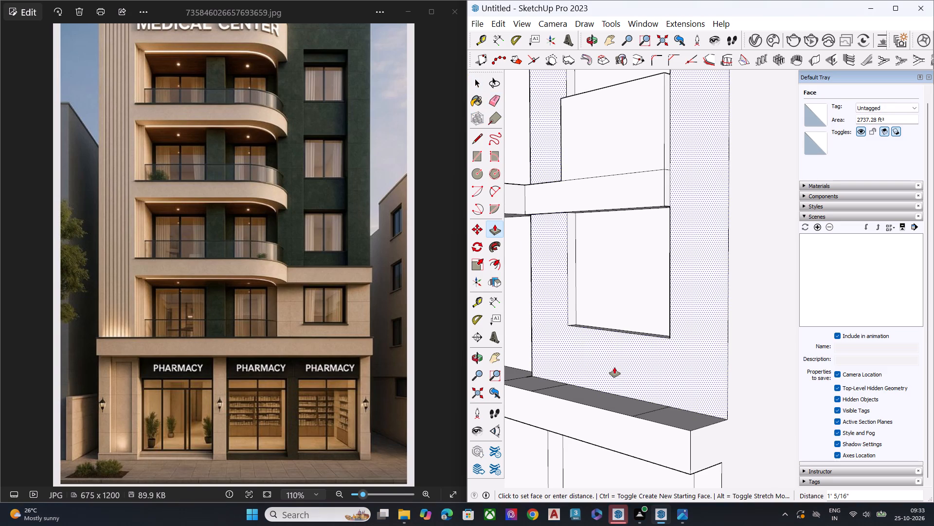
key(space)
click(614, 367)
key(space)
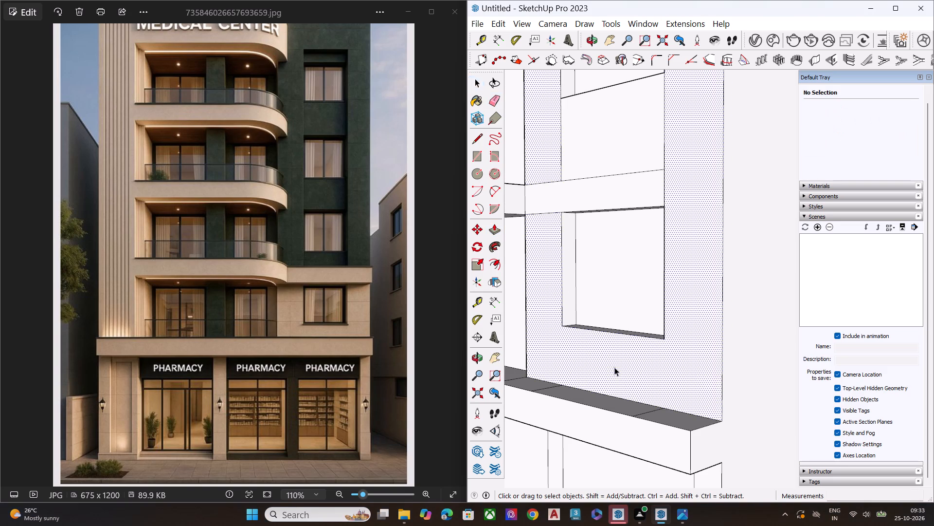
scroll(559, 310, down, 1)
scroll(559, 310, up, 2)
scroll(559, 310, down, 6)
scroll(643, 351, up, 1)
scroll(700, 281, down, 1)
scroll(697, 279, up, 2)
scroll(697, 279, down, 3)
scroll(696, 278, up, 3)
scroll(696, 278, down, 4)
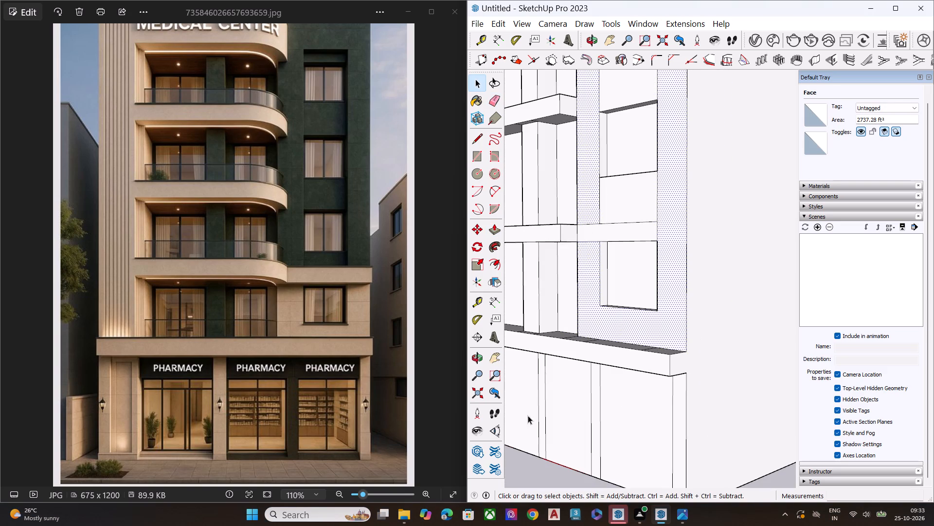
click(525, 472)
Draw two lines extending the lower and upper edges of the window-side slab band to the wall's outer edge, each about 8' 10 5/8" long.
middle_drag(600, 277, 606, 350)
scroll(610, 343, up, 3)
scroll(653, 265, down, 1)
scroll(654, 264, up, 4)
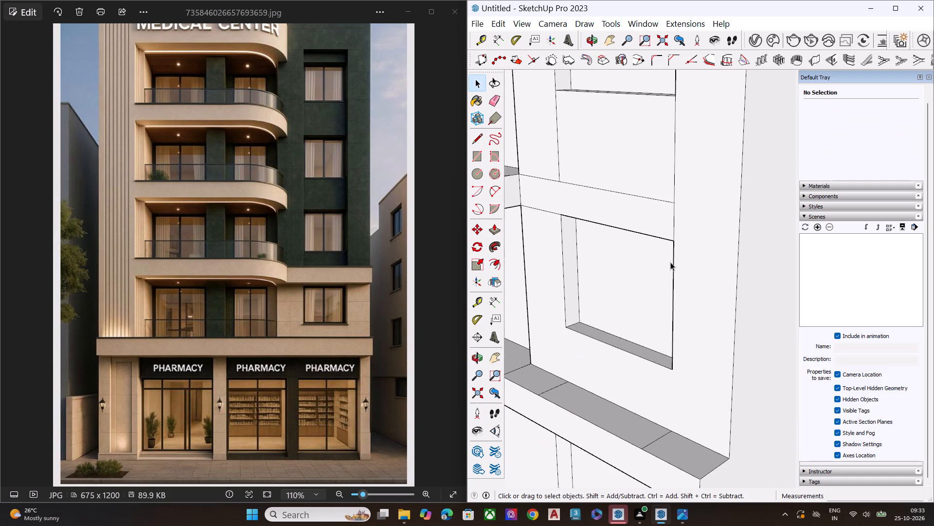
key(l)
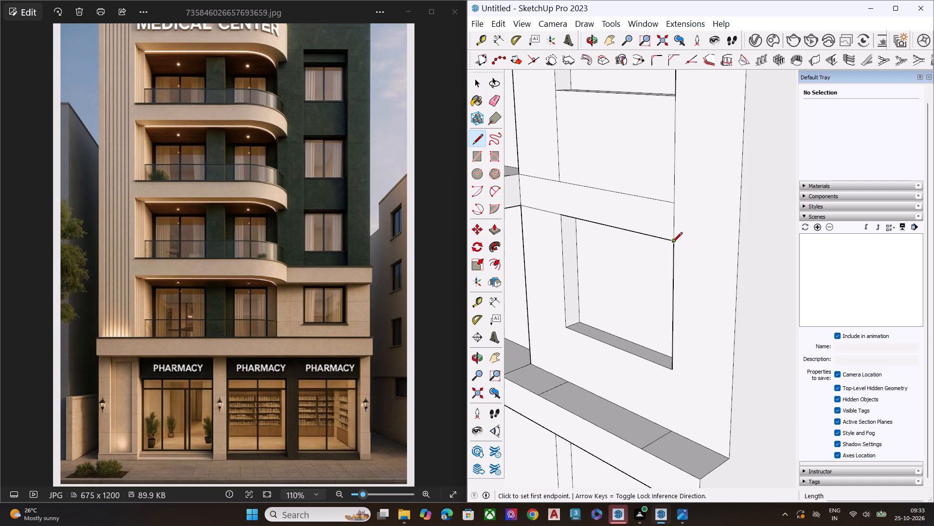
click(672, 243)
click(739, 255)
click(672, 203)
click(743, 217)
Push/Pull the wall face around the lowest window outward, below the extended slab band.
scroll(694, 233, down, 4)
middle_drag(668, 247, 675, 169)
key(space)
click(583, 277)
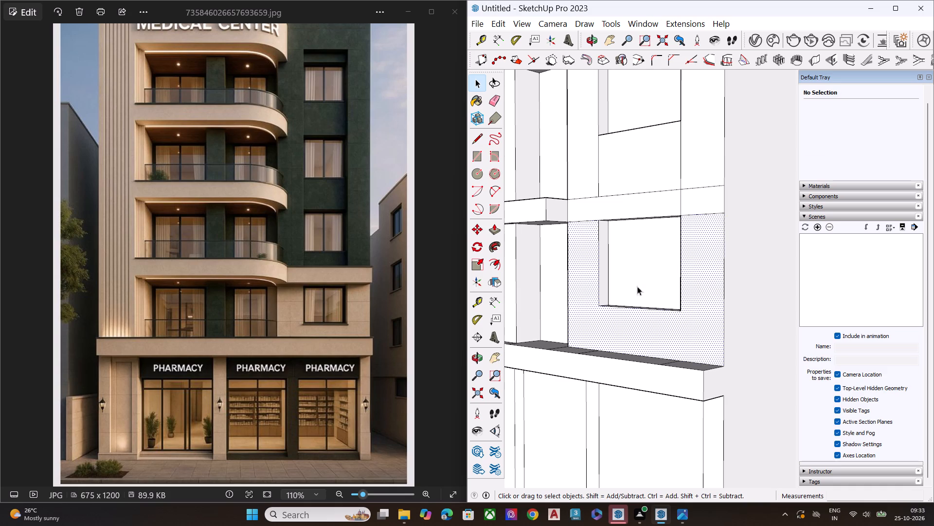
key(bracketleft)
click(704, 338)
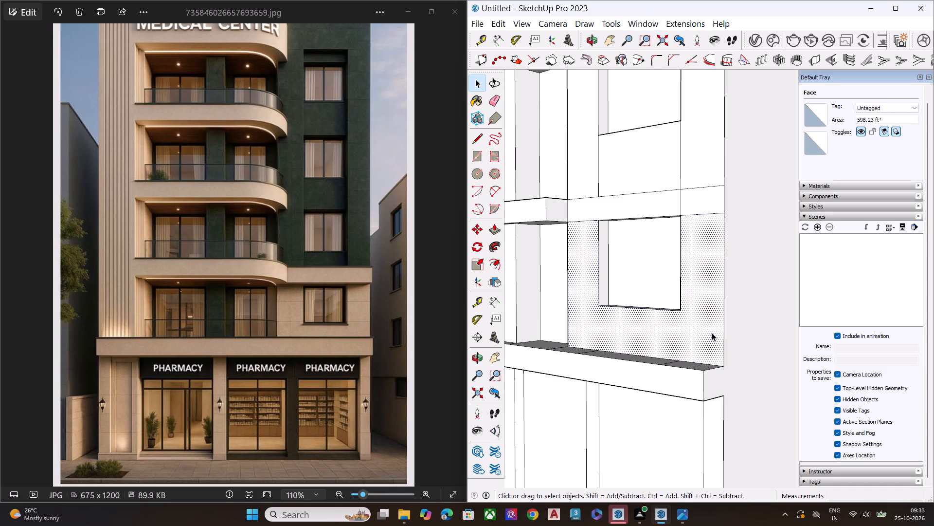
key(p)
click(690, 279)
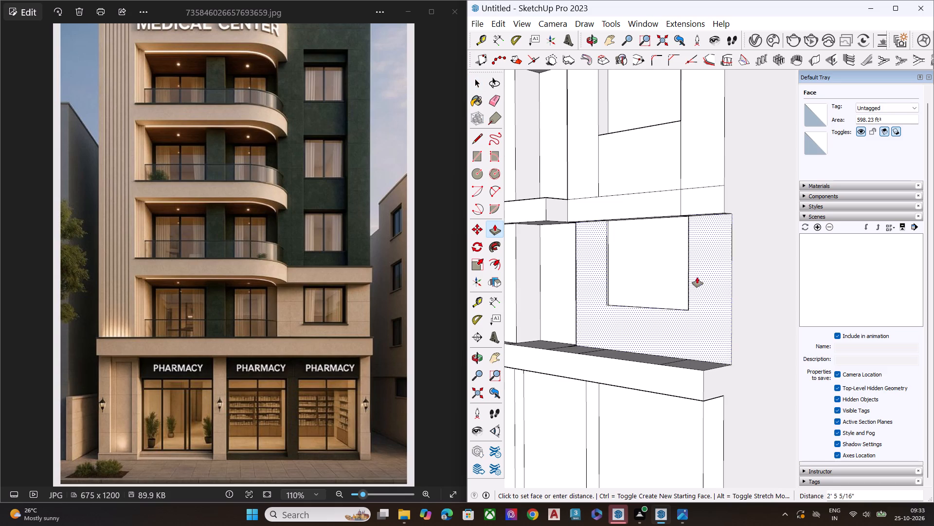
middle_drag(690, 280, 664, 221)
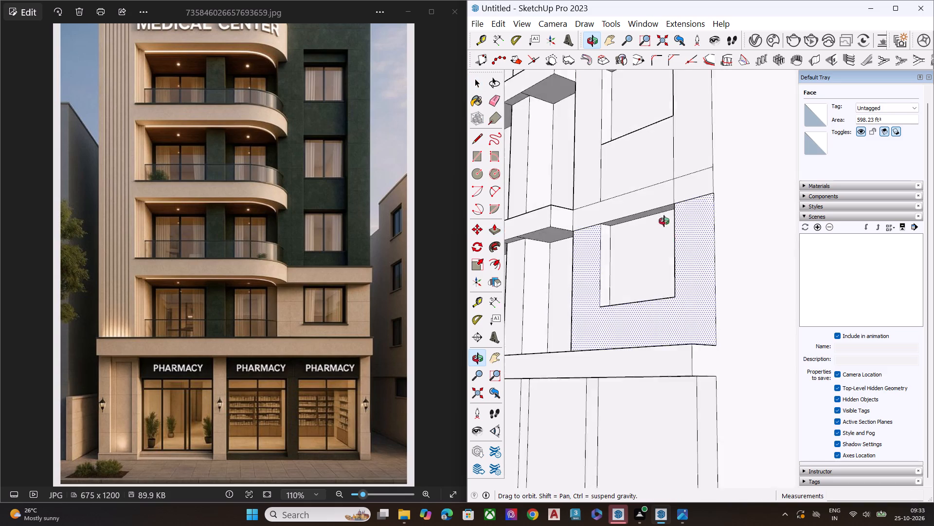
middle_drag(664, 221, 658, 198)
click(688, 247)
key(space)
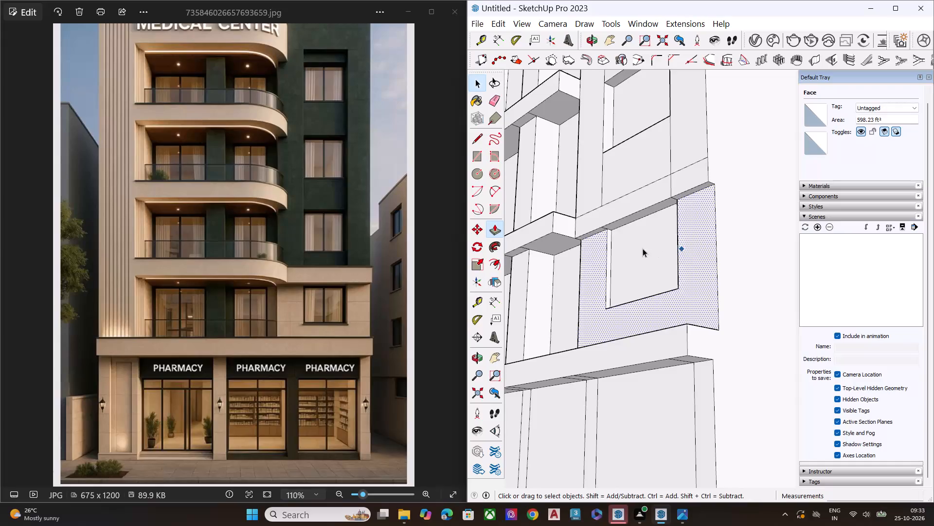
Examine how the wall around the lowest window aligns with the slab band and the wall above it.
scroll(653, 262, down, 6)
middle_drag(665, 191, 666, 260)
scroll(643, 232, up, 1)
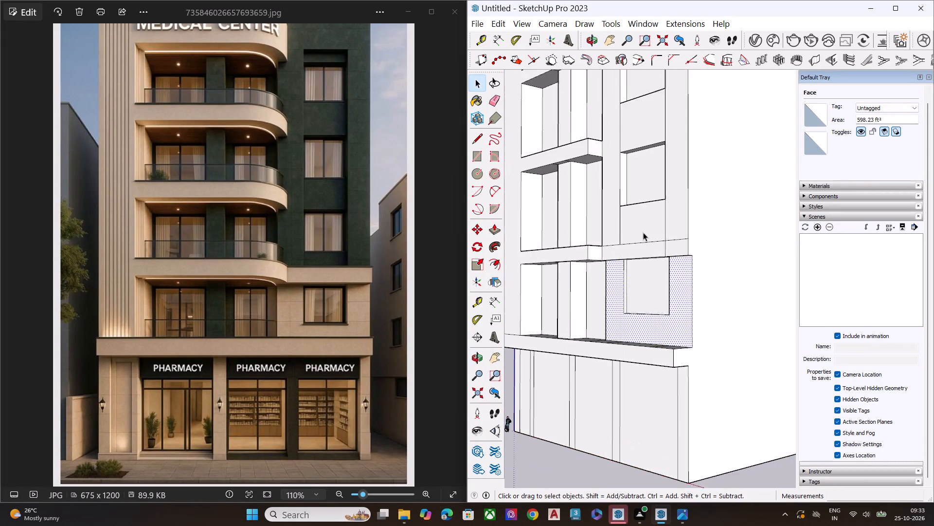
scroll(643, 232, up, 1)
middle_drag(653, 262, 656, 298)
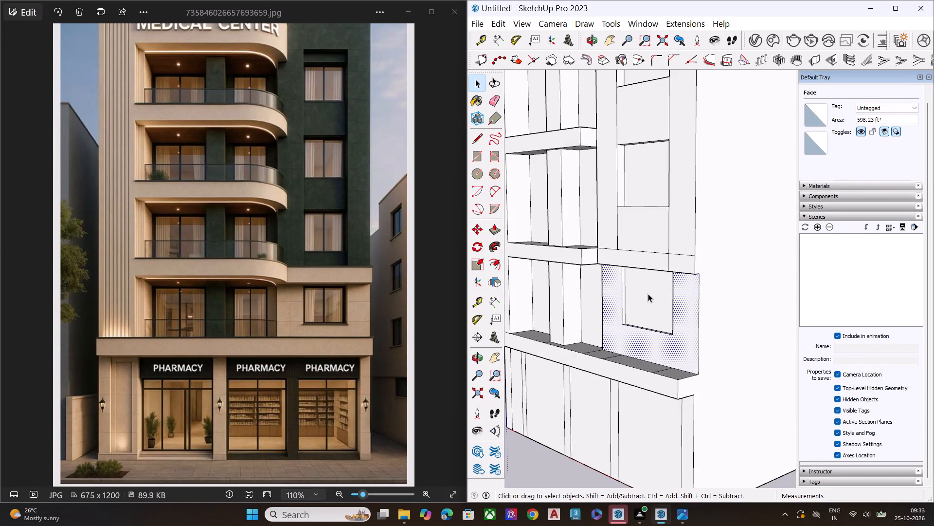
key(r)
key(space)
key(p)
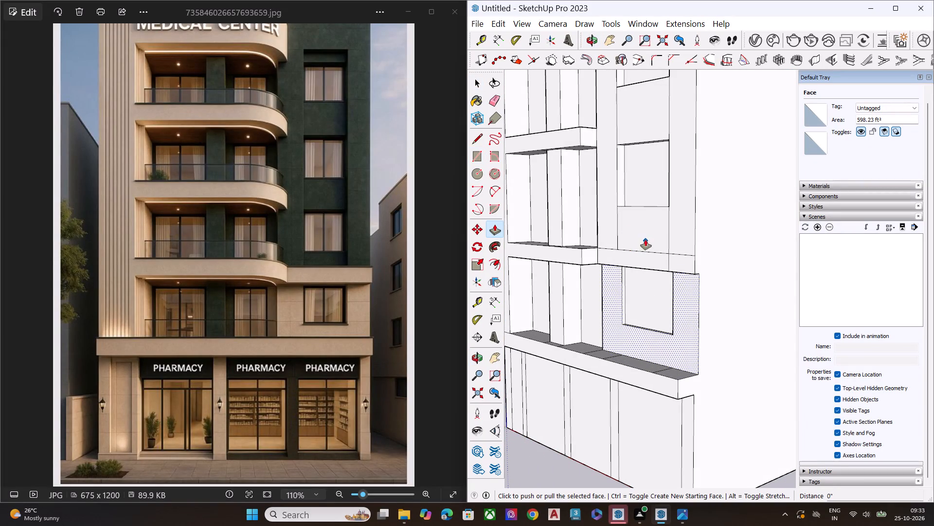
scroll(637, 261, down, 7)
key(space)
click(574, 430)
Start Push/Pull on the front wall area above the lowest window.
scroll(659, 226, up, 2)
scroll(659, 226, down, 2)
scroll(659, 226, up, 4)
key(p)
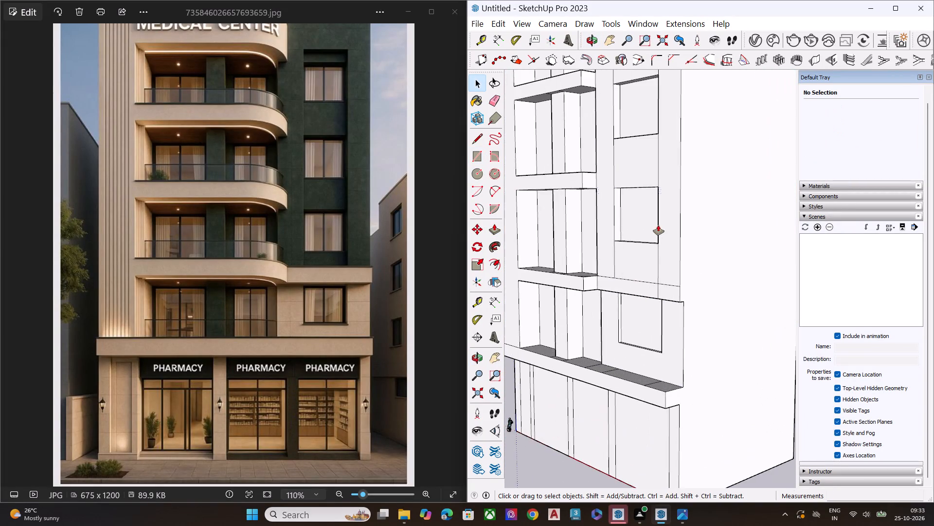
Push/Pull the wall panel below the bottom recessed window inward 7 7/16", and repeat the offset on the panels between the windows above.
scroll(648, 218, up, 1)
scroll(648, 217, down, 1)
scroll(648, 217, up, 2)
scroll(648, 217, down, 3)
scroll(648, 217, up, 3)
scroll(634, 266, up, 4)
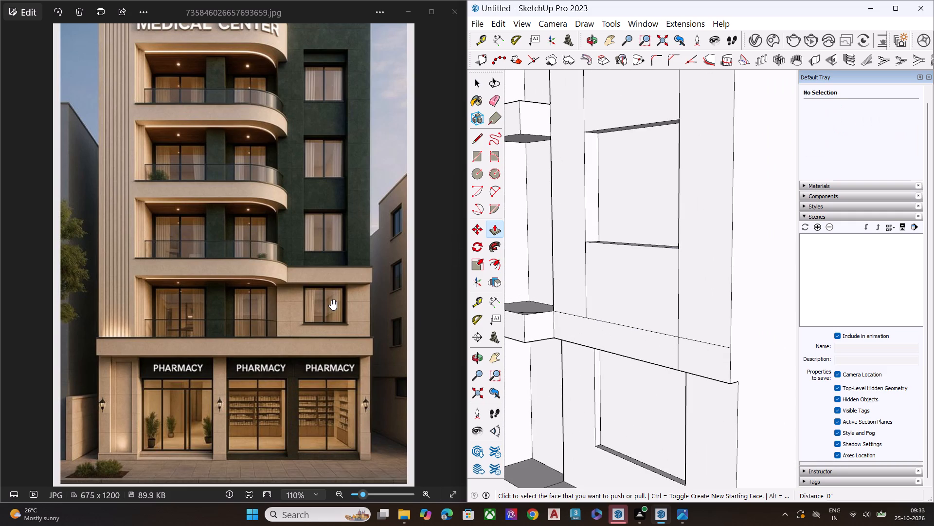
middle_drag(633, 301, 727, 301)
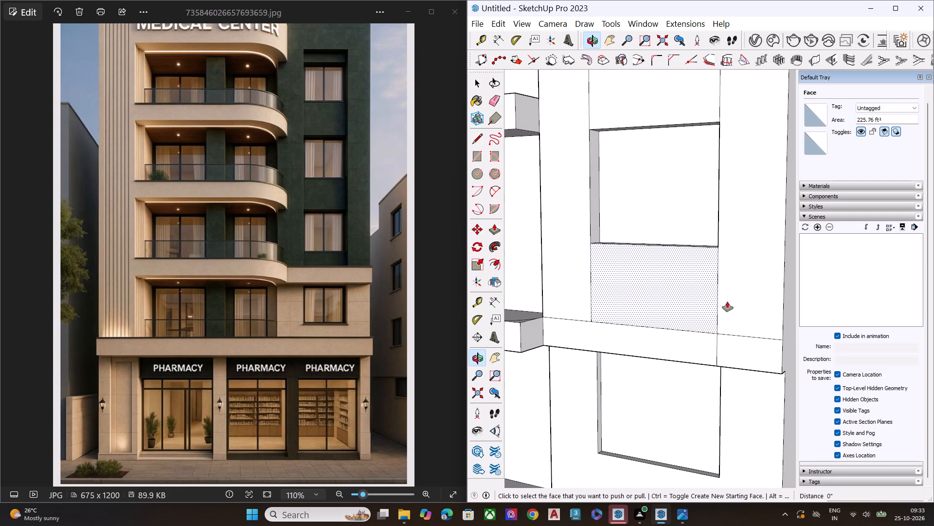
scroll(621, 316, down, 6)
middle_drag(661, 284, 738, 272)
scroll(700, 323, up, 3)
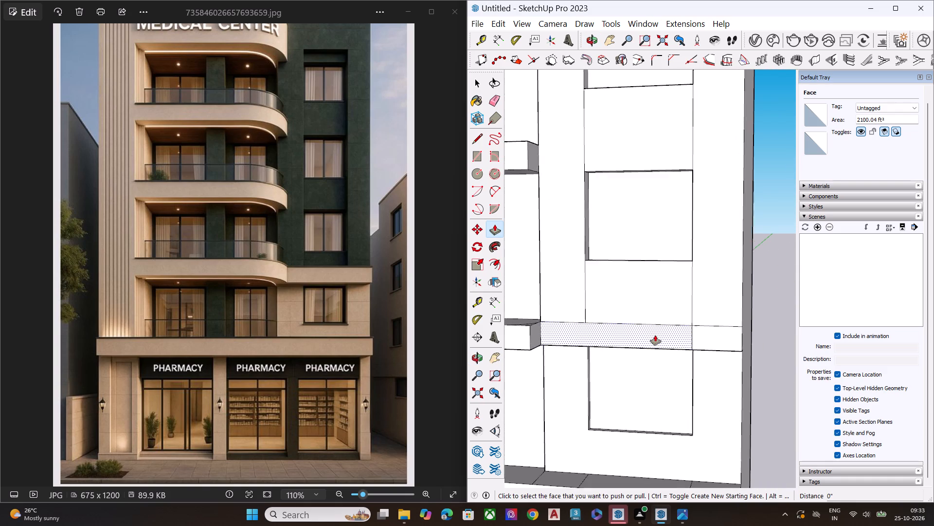
scroll(655, 335, up, 4)
click(650, 274)
click(650, 270)
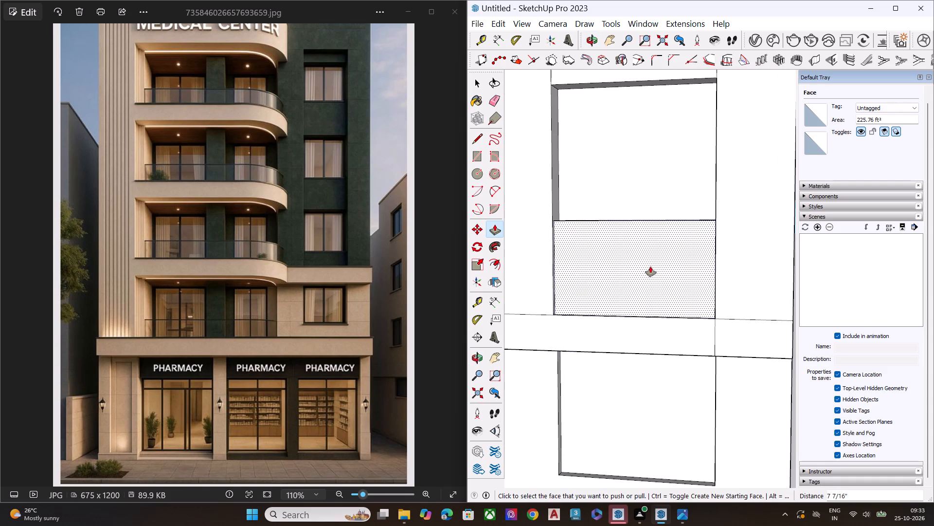
scroll(606, 295, down, 6)
double_click(635, 151)
middle_drag(674, 199, 518, 295)
scroll(521, 265, down, 4)
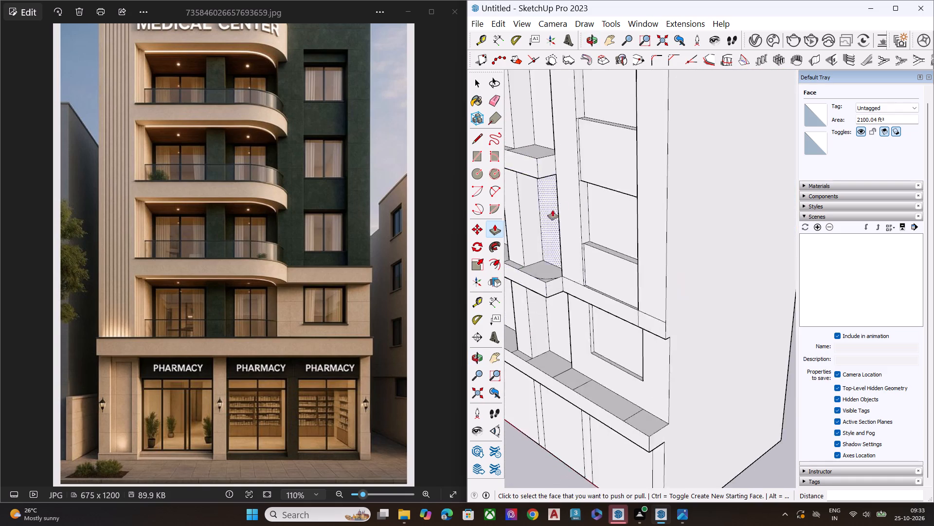
scroll(553, 210, down, 8)
scroll(611, 282, up, 1)
scroll(611, 284, down, 1)
double_click(595, 146)
key(space)
click(749, 244)
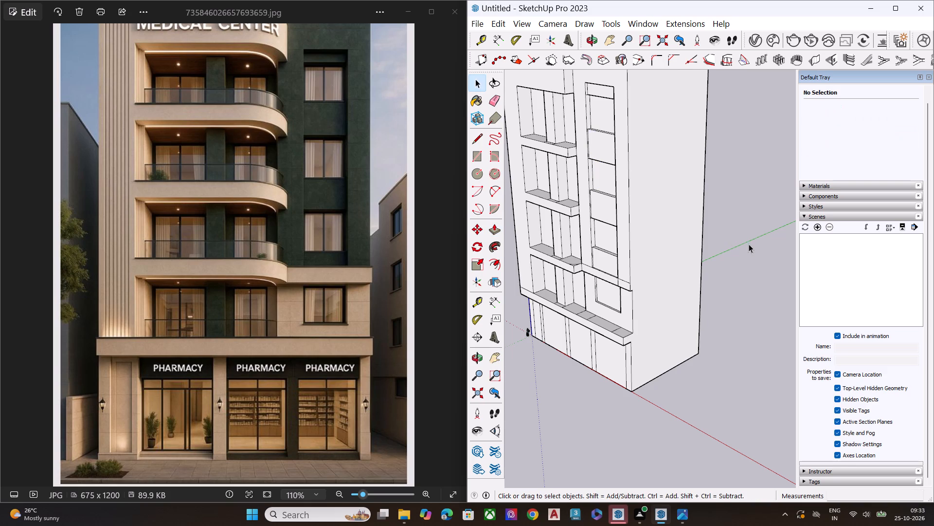
Push/Pull the corner piece outside the arc down through the lowest balcony slab to round its end beside the window-side band.
middle_drag(603, 240, 618, 127)
key(space)
middle_drag(618, 278, 773, 256)
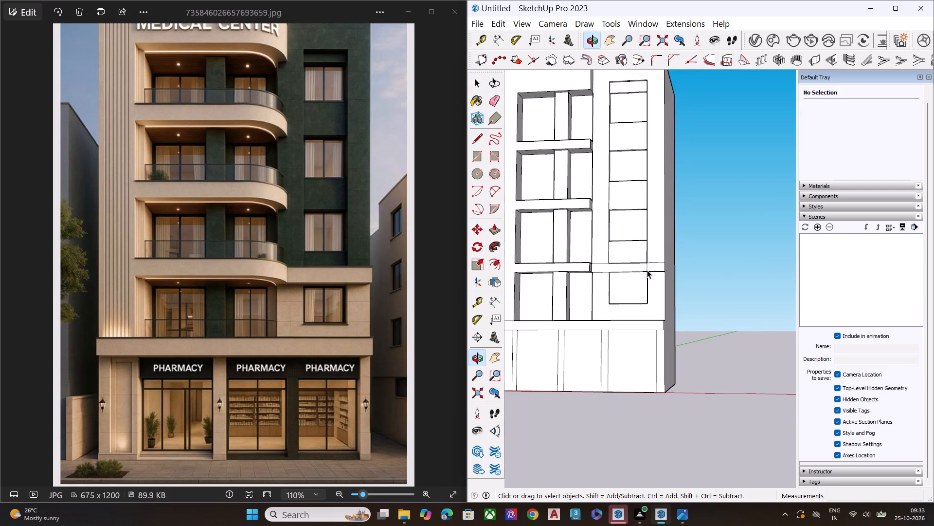
scroll(677, 290, down, 5)
scroll(677, 293, up, 4)
scroll(676, 305, down, 3)
middle_drag(606, 284, 681, 283)
middle_drag(613, 174, 605, 316)
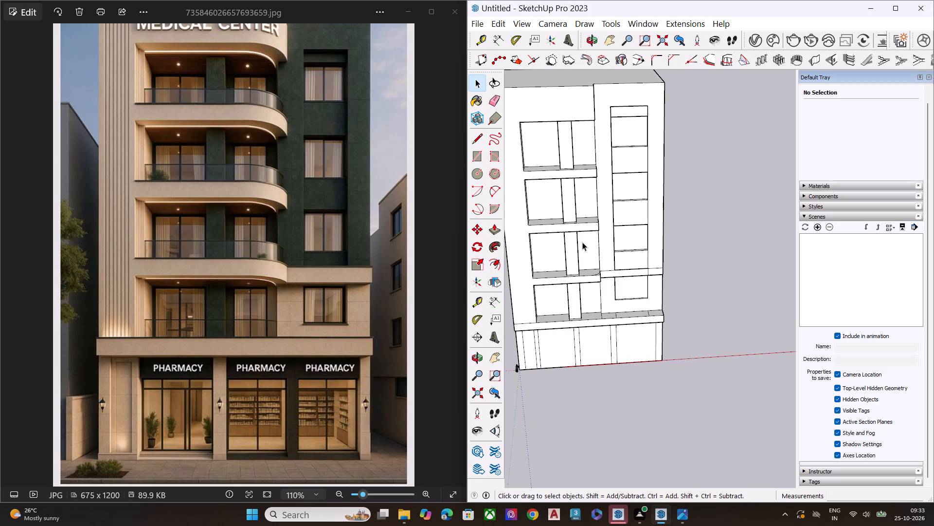
scroll(597, 271, up, 4)
scroll(596, 272, down, 1)
scroll(594, 275, up, 7)
scroll(605, 286, down, 3)
scroll(605, 286, up, 8)
middle_drag(604, 285, 607, 387)
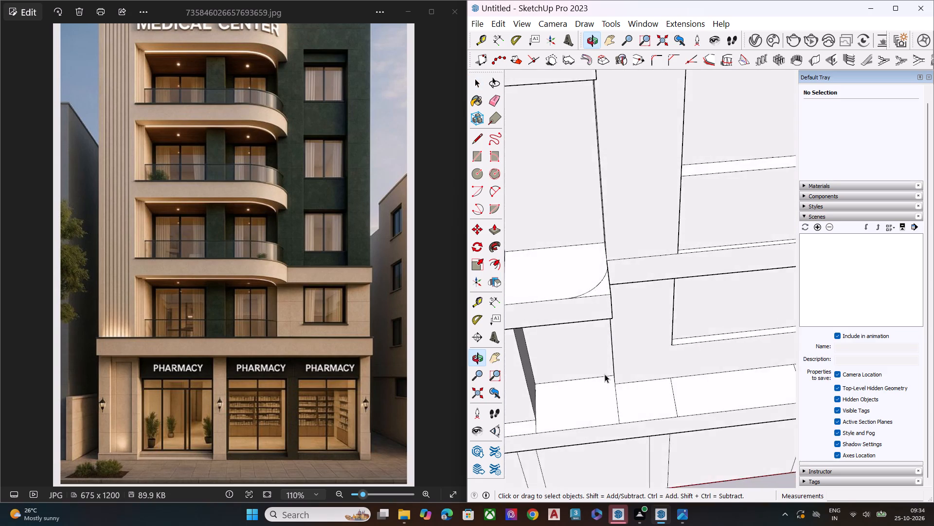
scroll(578, 252, up, 6)
scroll(578, 251, down, 2)
scroll(578, 251, up, 2)
scroll(582, 266, down, 1)
scroll(587, 276, up, 1)
click(625, 327)
key(p)
click(623, 324)
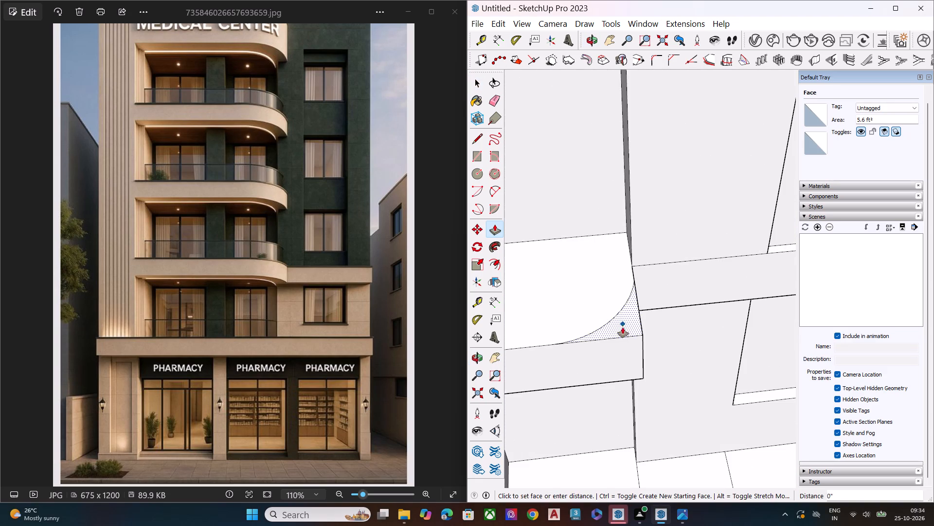
click(625, 382)
key(space)
middle_drag(630, 347, 593, 172)
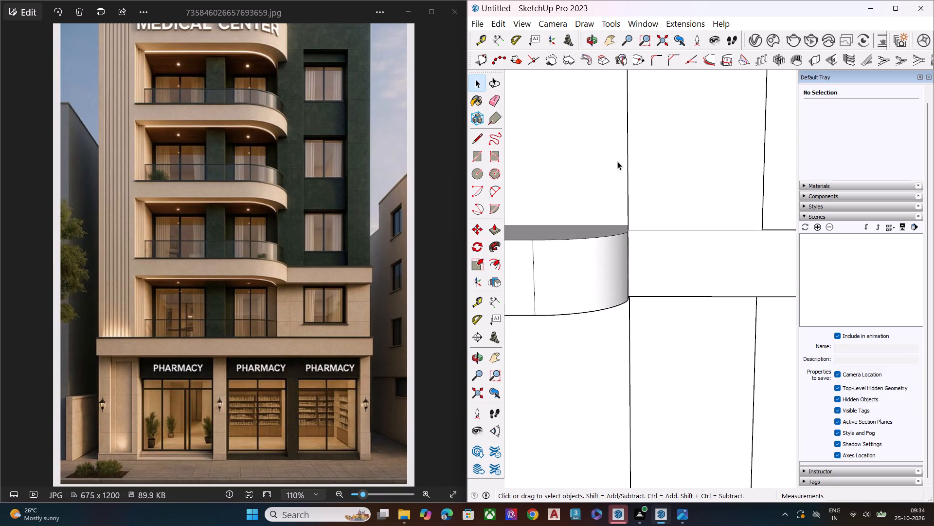
Erase the two leftover edges crossing the underside of the rounded balcony slab at the pillar.
scroll(670, 179, down, 10)
scroll(654, 214, up, 2)
scroll(652, 216, down, 12)
middle_drag(580, 265, 679, 229)
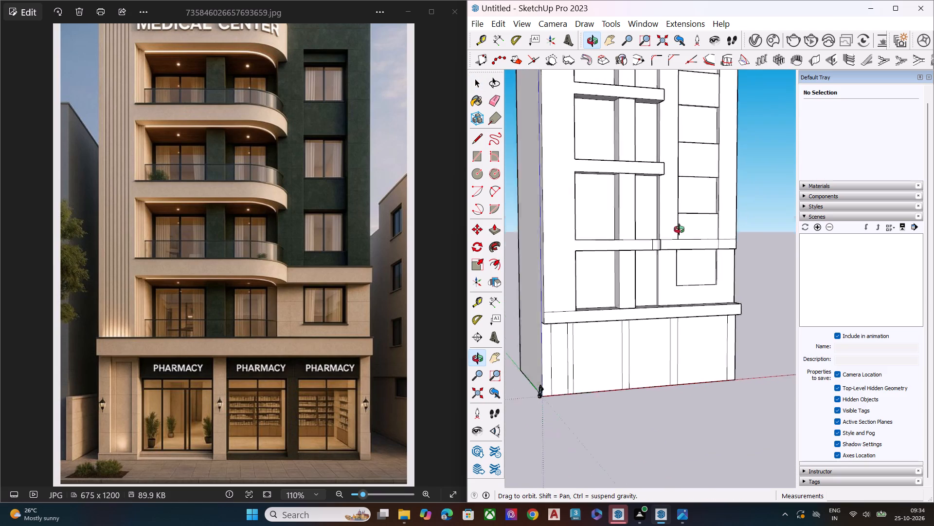
middle_drag(679, 229, 677, 156)
scroll(628, 228, up, 3)
scroll(607, 256, down, 2)
scroll(605, 257, up, 6)
middle_drag(627, 240, 630, 184)
scroll(627, 199, up, 2)
scroll(626, 209, down, 2)
scroll(626, 210, up, 5)
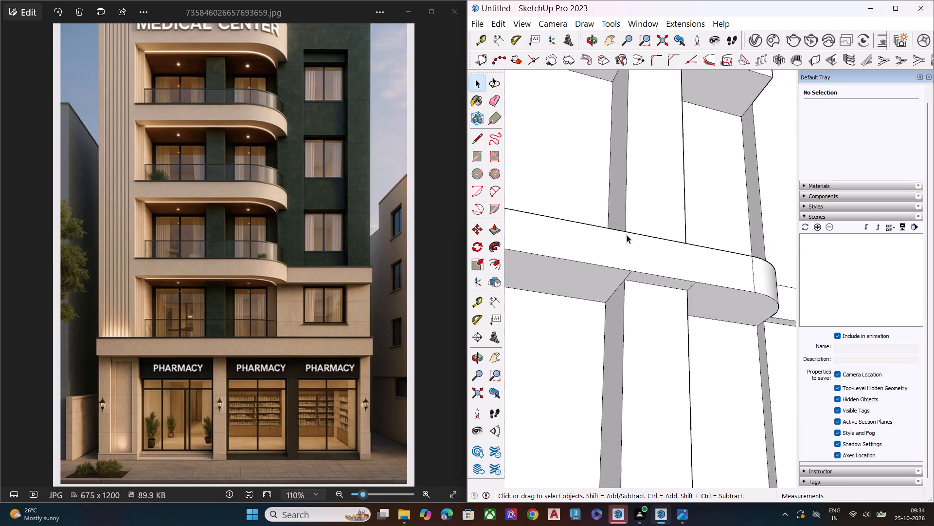
scroll(627, 235, up, 3)
scroll(633, 287, down, 1)
scroll(633, 288, up, 1)
scroll(633, 288, down, 3)
middle_drag(631, 296, 626, 201)
scroll(626, 198, up, 1)
scroll(626, 198, down, 1)
key(e)
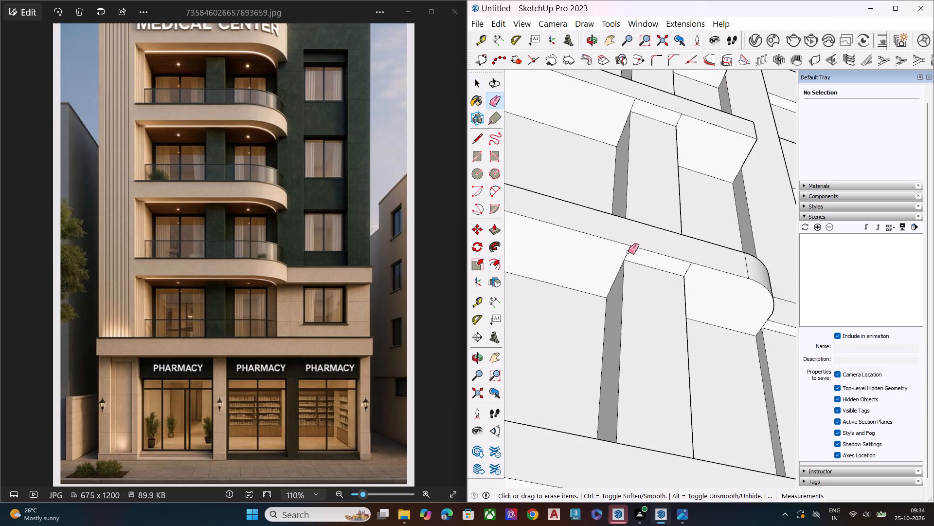
click(629, 252)
click(688, 268)
key(space)
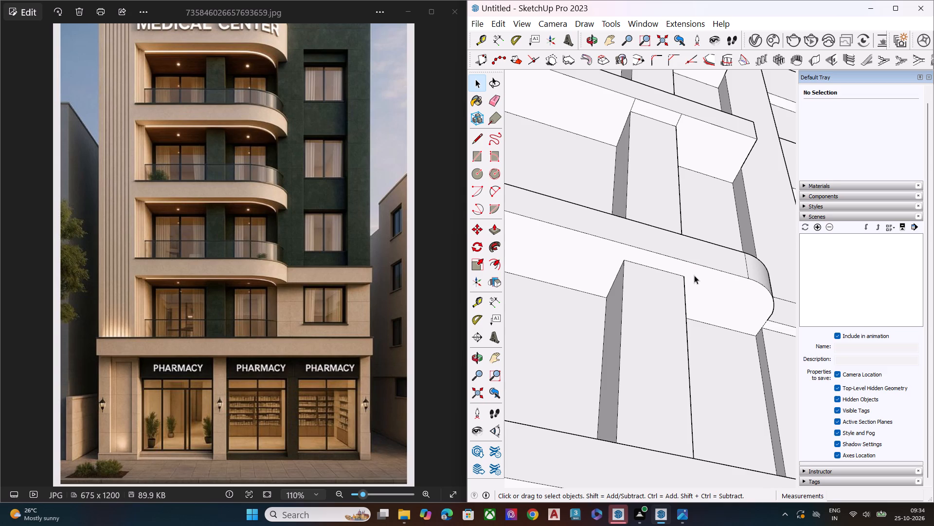
click(694, 275)
Erase the two leftover edges crossing the top of the rounded balcony slab in front of the pillar.
scroll(630, 257, down, 2)
scroll(630, 257, up, 3)
scroll(630, 258, down, 7)
scroll(678, 267, up, 1)
scroll(678, 267, down, 1)
middle_drag(678, 271, 649, 451)
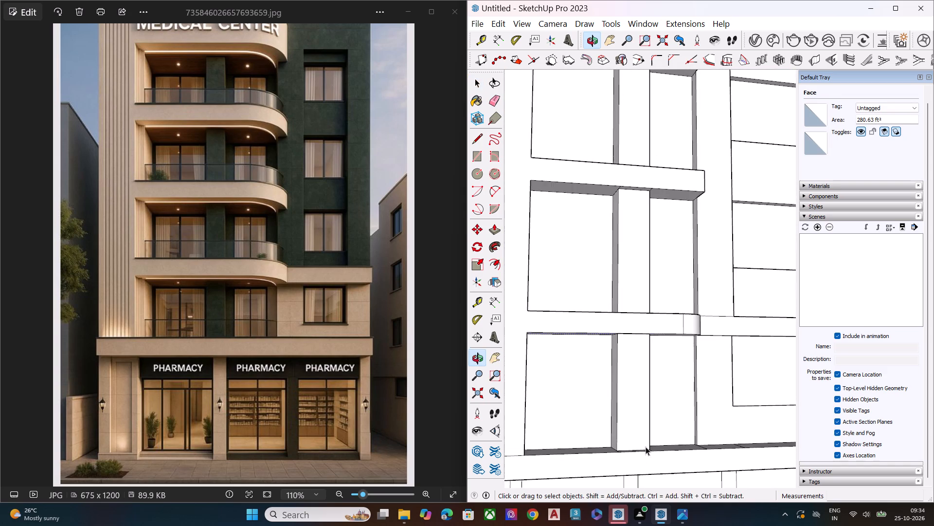
middle_drag(636, 337, 664, 450)
scroll(654, 298, up, 7)
middle_drag(672, 321, 671, 406)
scroll(669, 405, up, 2)
key(space)
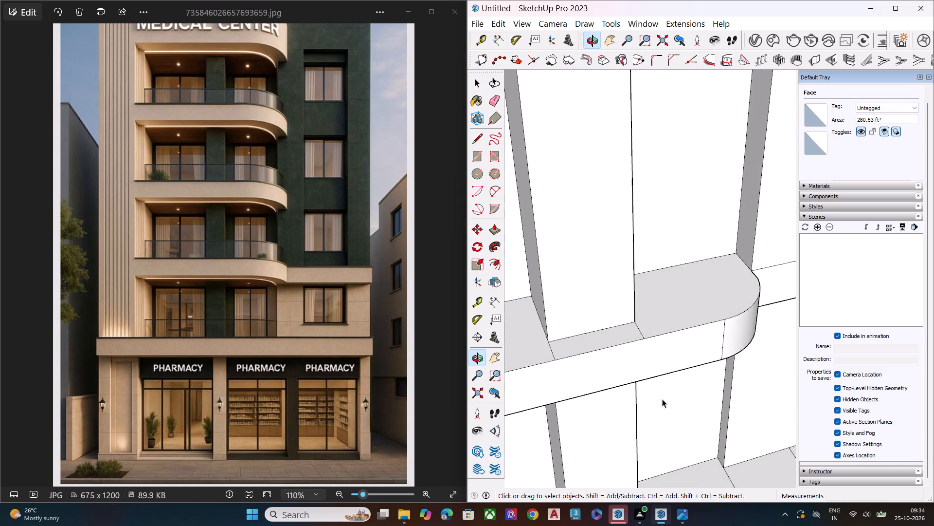
key(e)
click(551, 348)
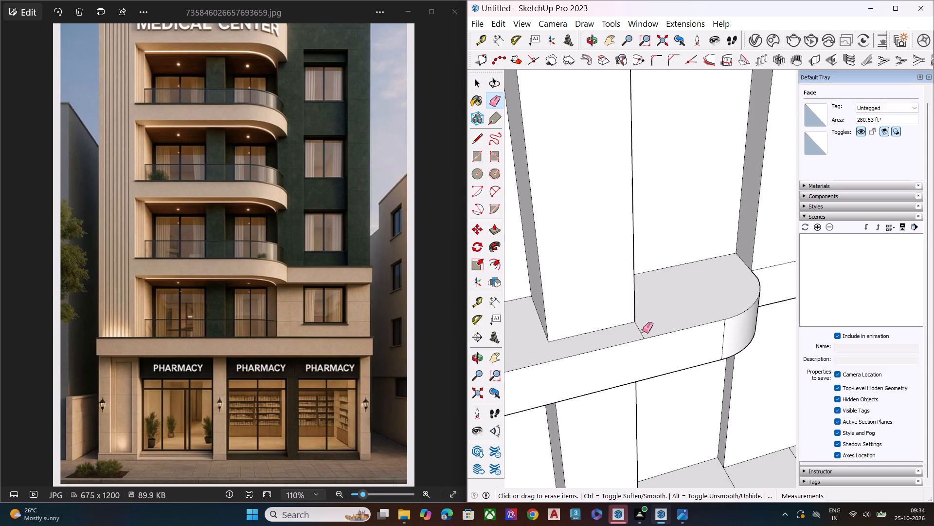
click(640, 333)
key(space)
Push/Pull the top face of the rounded balcony slab slightly upward to thicken the slab.
click(657, 326)
key(p)
click(660, 323)
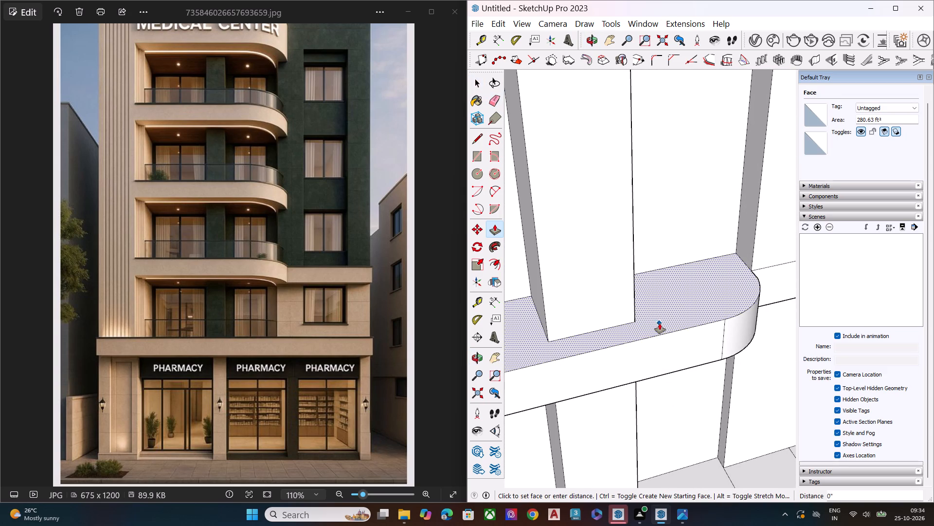
click(662, 310)
key(space)
Examine the raised rounded slab from the front against the window-side band and the rest of the facade.
scroll(651, 337, down, 3)
scroll(651, 345, up, 1)
scroll(653, 352, down, 1)
middle_drag(647, 351, 541, 172)
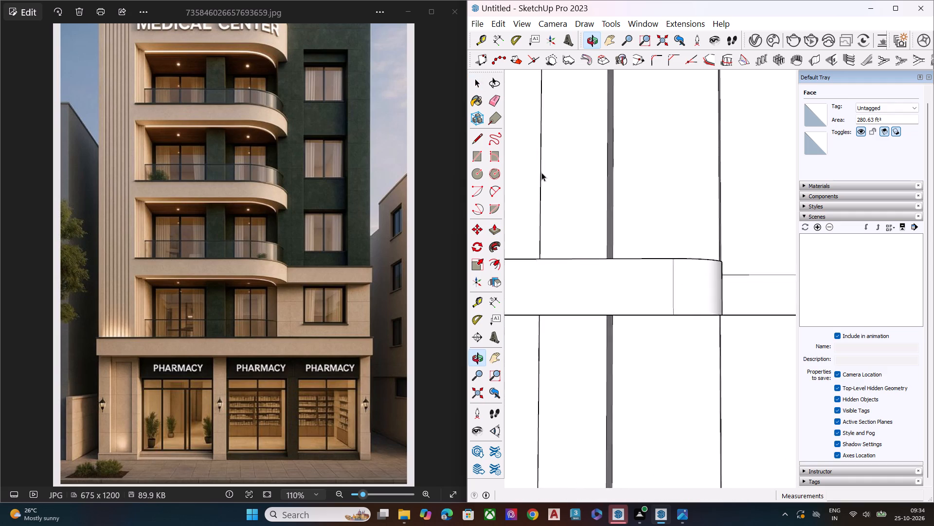
scroll(541, 172, up, 1)
scroll(541, 172, down, 1)
scroll(541, 172, up, 2)
scroll(657, 168, down, 9)
scroll(633, 208, down, 2)
scroll(634, 211, up, 1)
scroll(634, 211, down, 6)
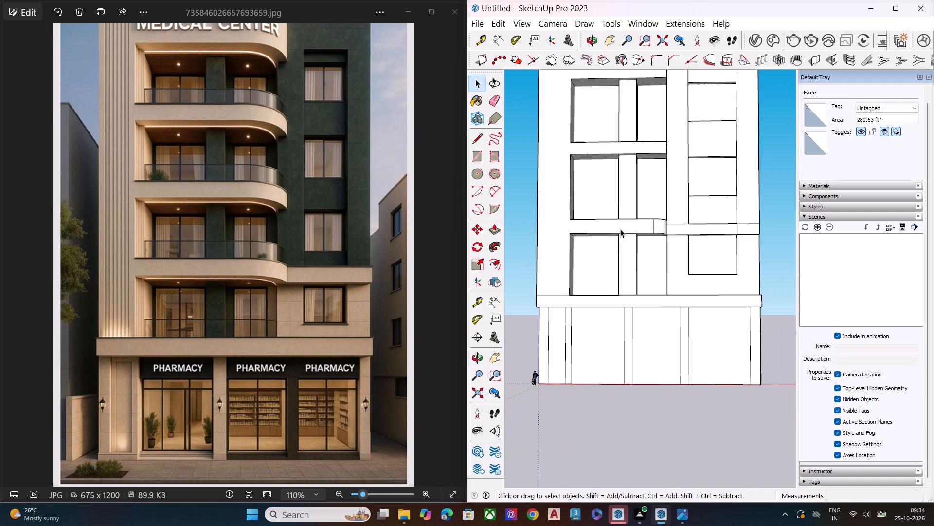
scroll(621, 271, down, 7)
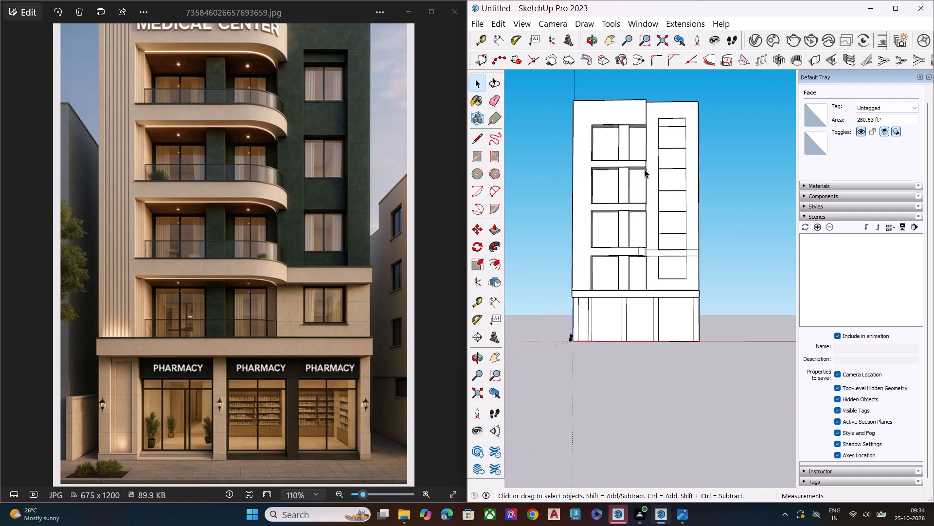
Copy the rounded slab's top arc and its short end edge about 31' 1" up onto the top face of the next balcony slab.
middle_drag(646, 170, 639, 248)
scroll(638, 239, up, 10)
scroll(659, 192, down, 1)
scroll(659, 192, up, 3)
scroll(658, 193, down, 1)
scroll(657, 194, up, 1)
middle_drag(637, 222, 608, 354)
scroll(608, 347, up, 3)
scroll(615, 245, down, 3)
scroll(614, 241, up, 2)
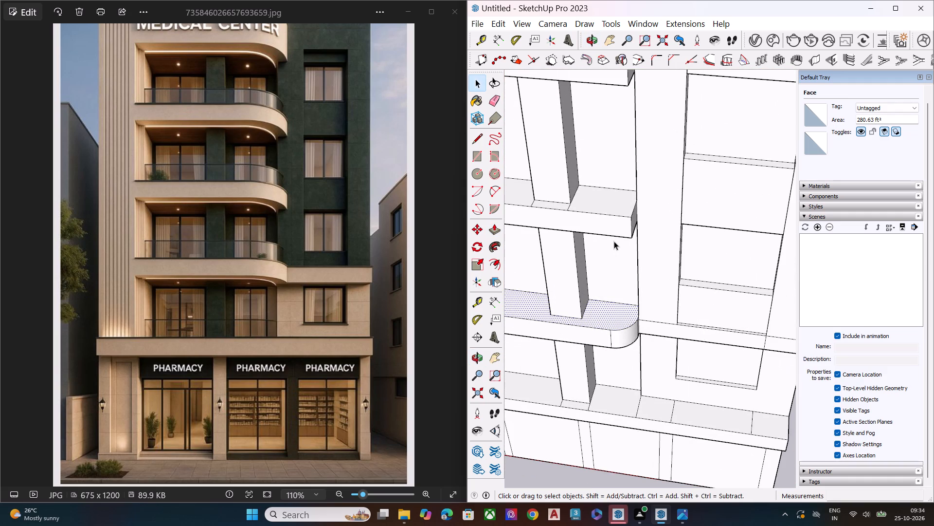
click(630, 326)
scroll(610, 333, up, 14)
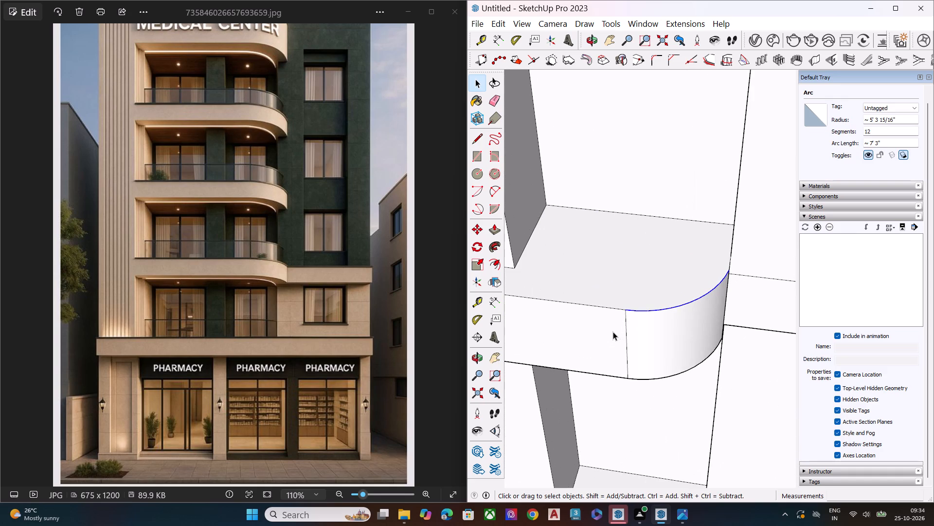
scroll(585, 308, down, 1)
scroll(583, 308, up, 1)
scroll(580, 308, down, 5)
middle_drag(668, 303, 591, 399)
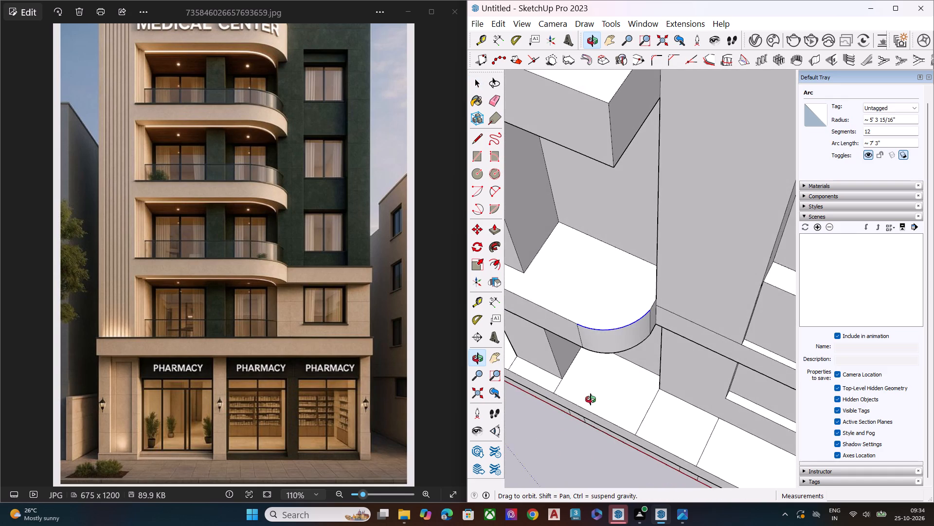
middle_drag(591, 399, 596, 380)
scroll(647, 342, up, 11)
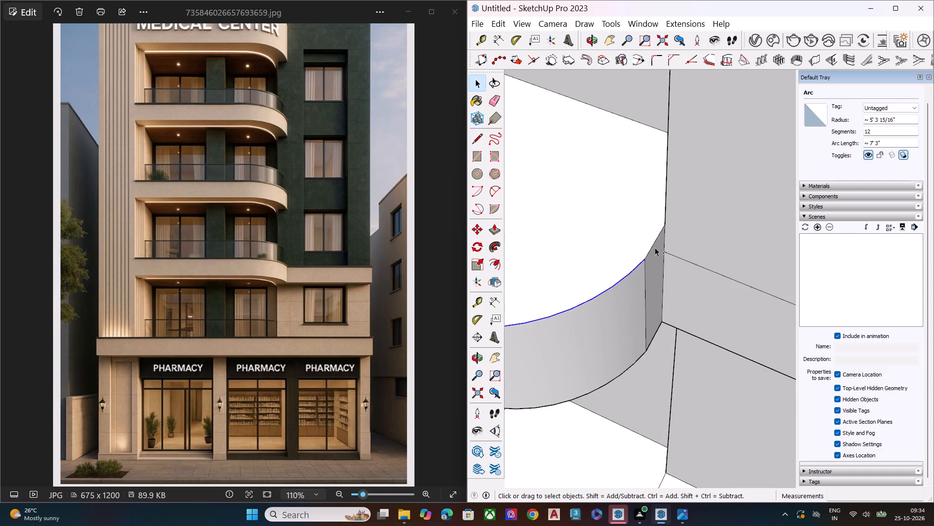
ctrl+click(653, 246)
key(m)
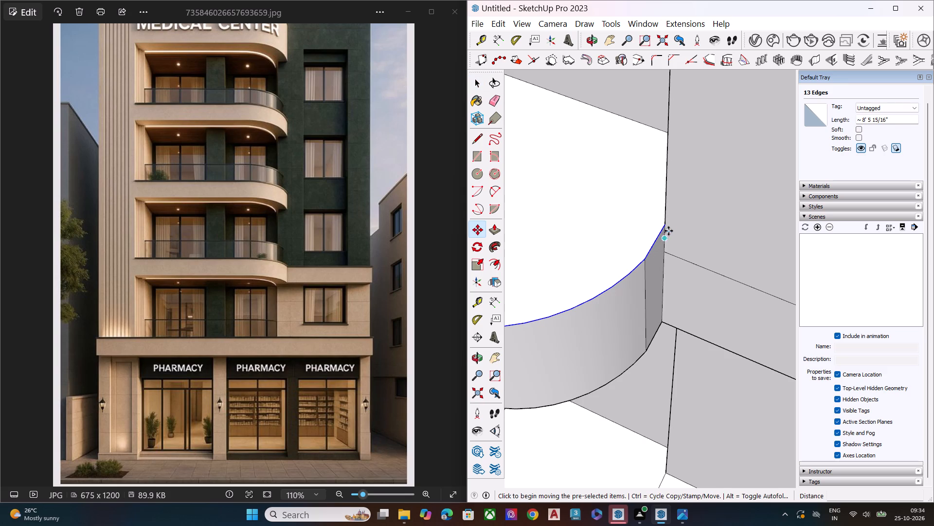
click(665, 227)
scroll(639, 265, down, 3)
scroll(643, 278, up, 1)
scroll(643, 285, down, 1)
scroll(642, 288, up, 1)
scroll(668, 293, down, 6)
scroll(668, 305, up, 1)
scroll(668, 306, down, 3)
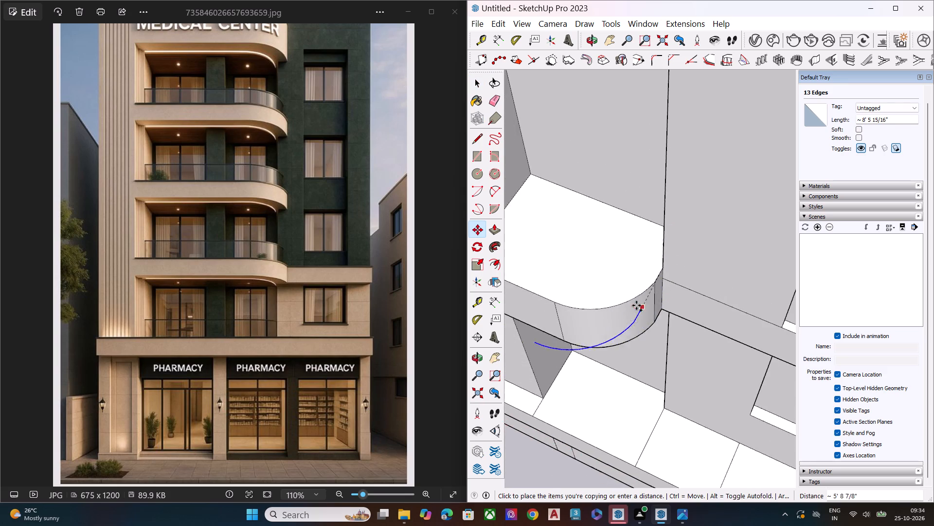
scroll(652, 310, down, 1)
scroll(653, 311, up, 1)
scroll(659, 313, down, 14)
scroll(663, 242, up, 10)
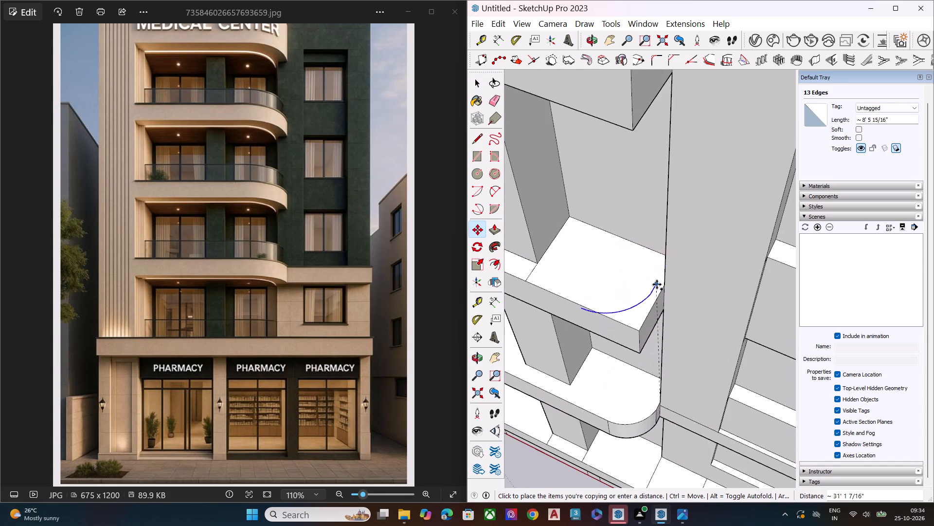
scroll(657, 285, up, 1)
scroll(657, 286, down, 1)
scroll(657, 286, up, 1)
scroll(657, 287, down, 1)
scroll(657, 287, up, 6)
click(669, 283)
key(space)
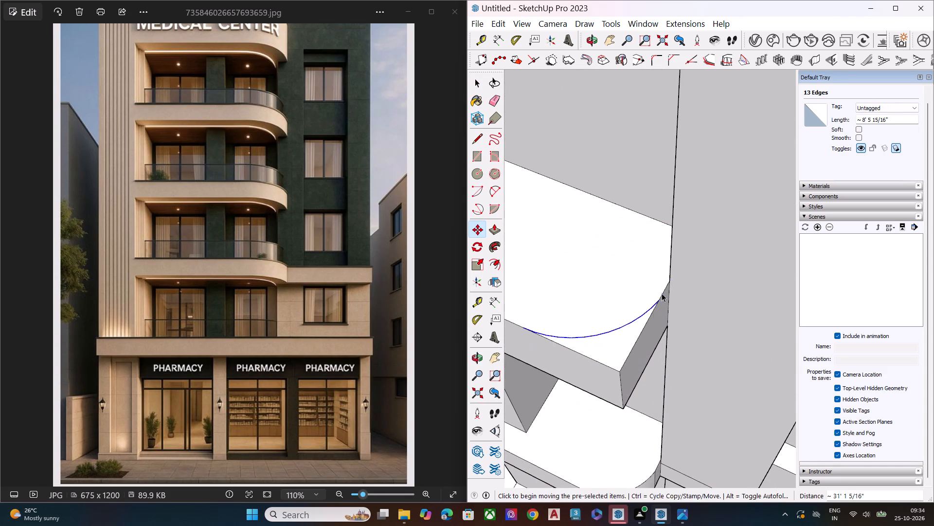
Push/Pull the corner piece outside the copied arc down about 4' 10 3/4" through the second balcony slab to round its end.
click(608, 345)
key(p)
click(607, 346)
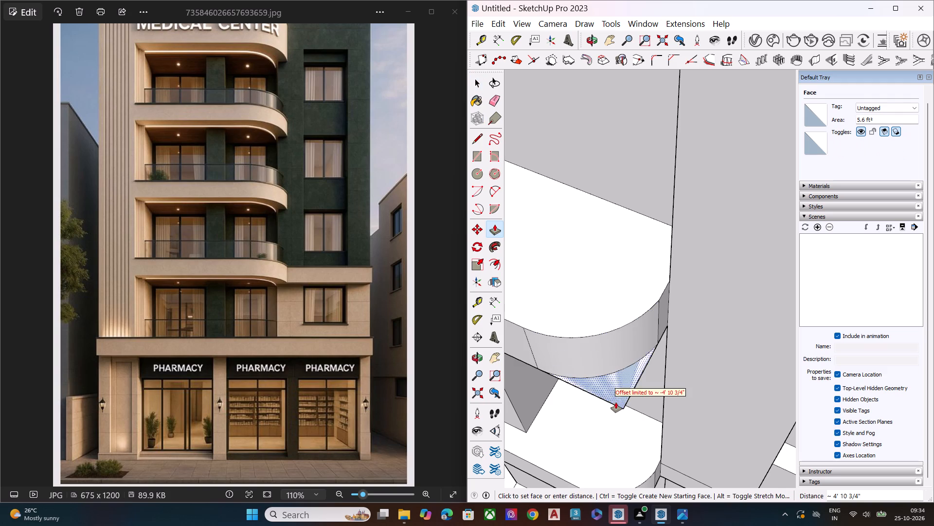
click(616, 403)
key(space)
Copy the second rounded slab's top arc and short end edge about 30' 6 3/8" up onto the third balcony slab's top face.
middle_drag(618, 333, 628, 309)
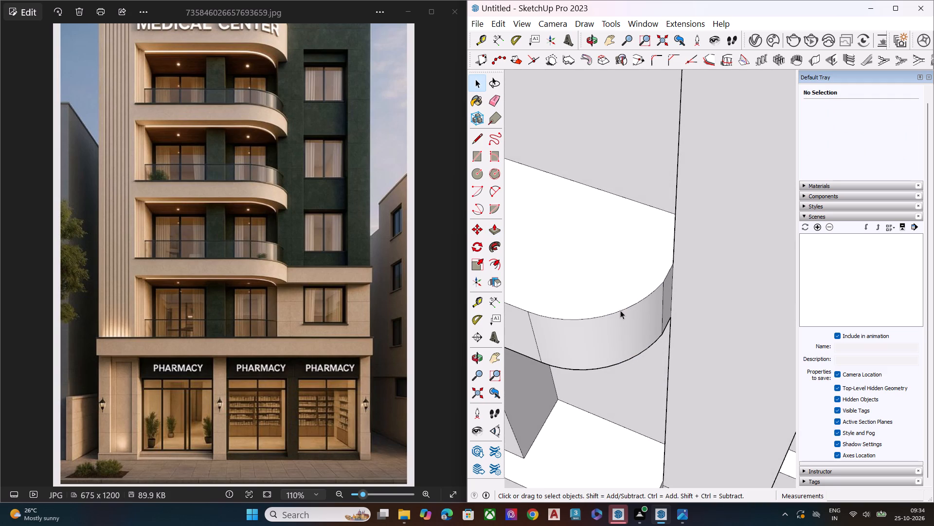
click(622, 310)
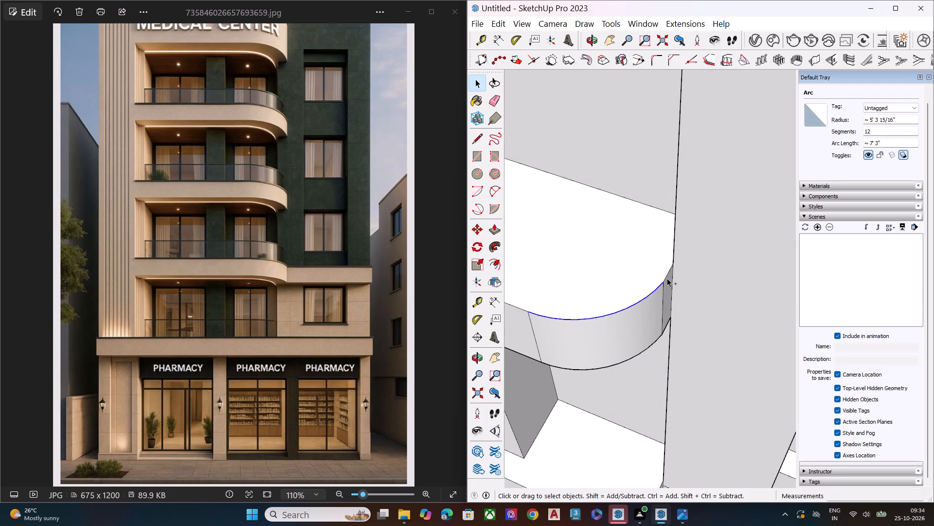
ctrl+click(667, 278)
key(m)
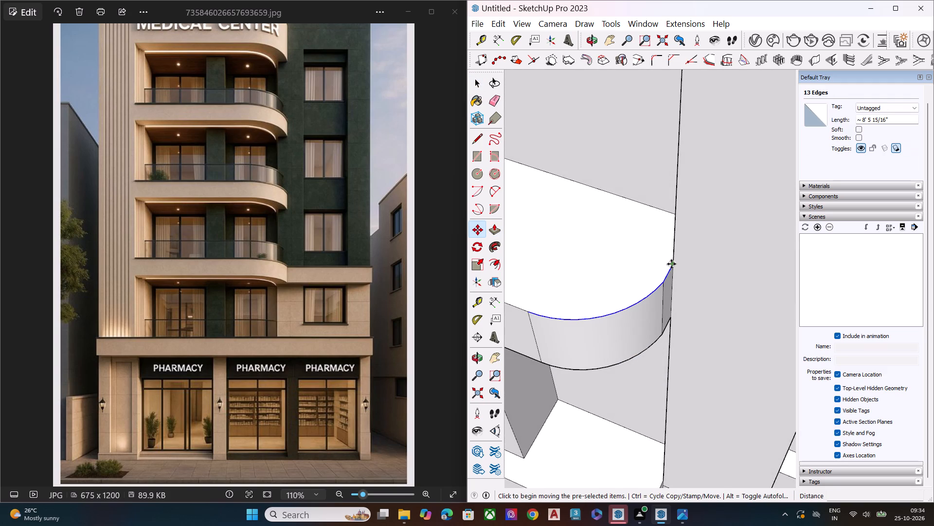
click(673, 264)
scroll(655, 310, down, 4)
scroll(656, 314, up, 4)
scroll(656, 315, down, 8)
scroll(672, 338, up, 2)
scroll(672, 338, down, 6)
scroll(636, 334, up, 2)
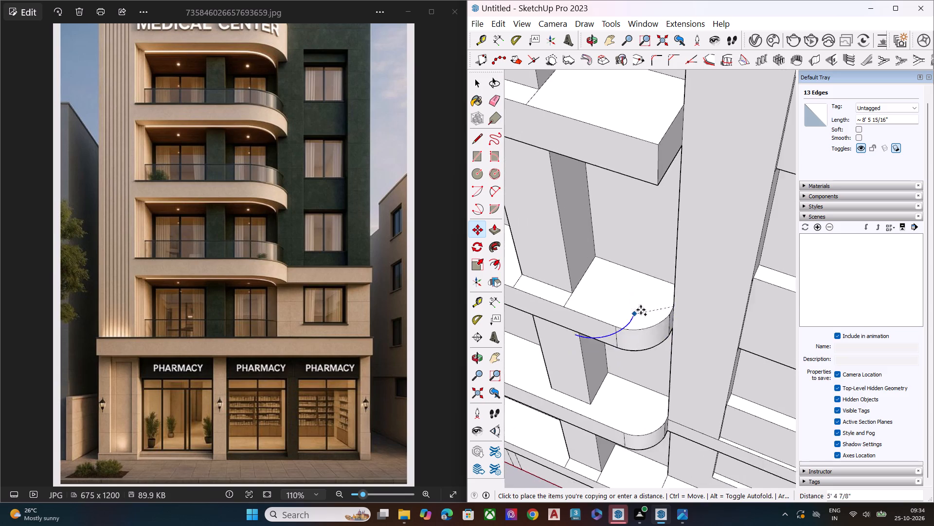
scroll(648, 314, down, 4)
scroll(670, 330, up, 1)
scroll(670, 331, down, 5)
scroll(666, 256, down, 3)
scroll(666, 256, up, 15)
scroll(674, 271, down, 1)
scroll(674, 271, up, 2)
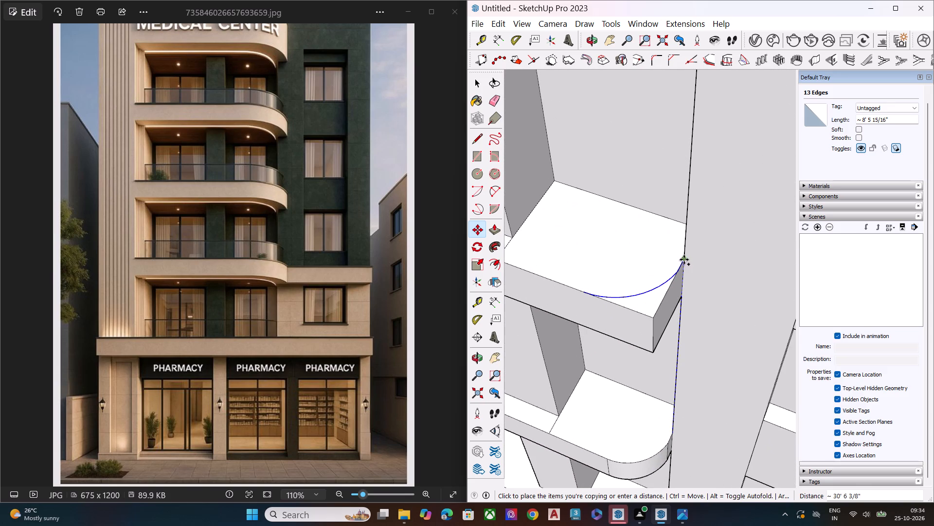
click(684, 260)
Push/Pull the corner piece outside the copied arc down about 4' 3 3/4" through the third balcony slab to round its end.
key(space)
click(644, 306)
key(p)
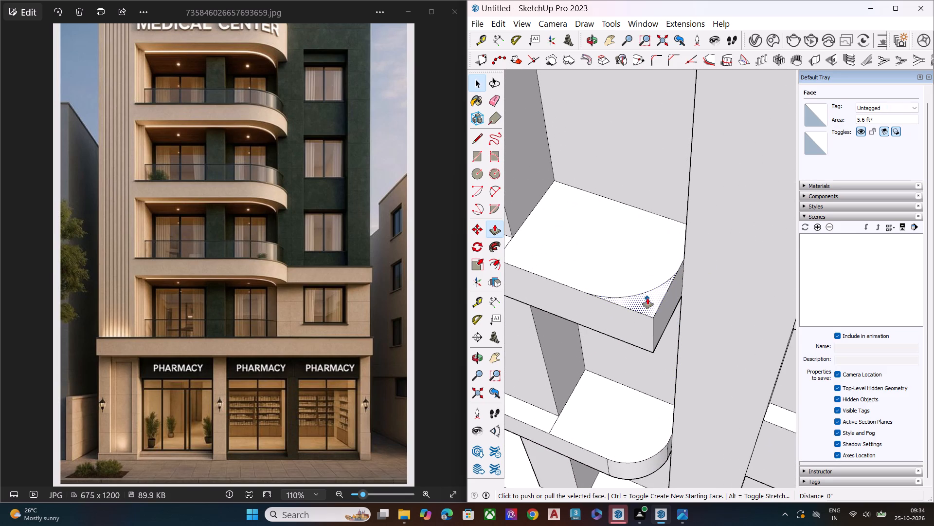
click(647, 298)
drag(648, 306, 655, 357)
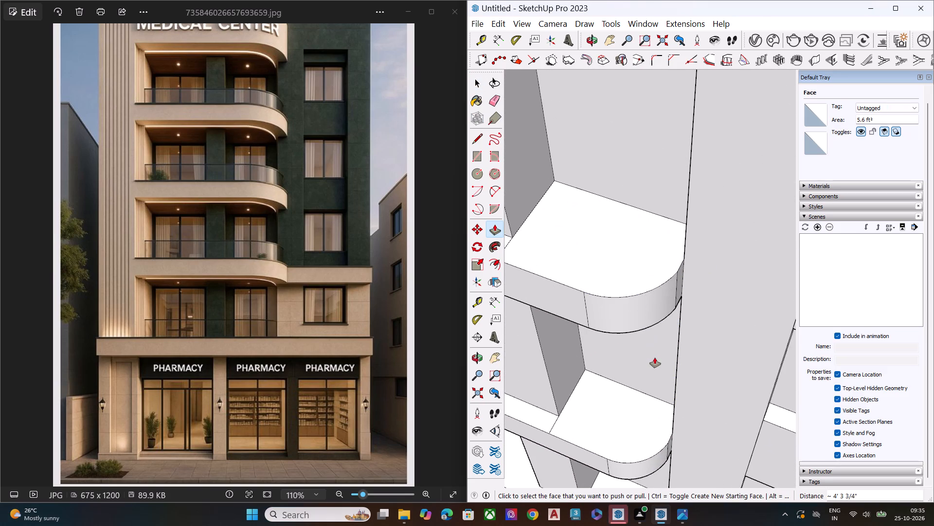
scroll(628, 270, up, 1)
scroll(628, 275, down, 6)
key(space)
Examine the rounded balcony slab ends on all floors from the front of the facade.
middle_drag(644, 280, 680, 187)
scroll(676, 188, down, 1)
scroll(657, 206, up, 5)
scroll(634, 224, down, 1)
scroll(626, 231, up, 1)
scroll(624, 234, down, 3)
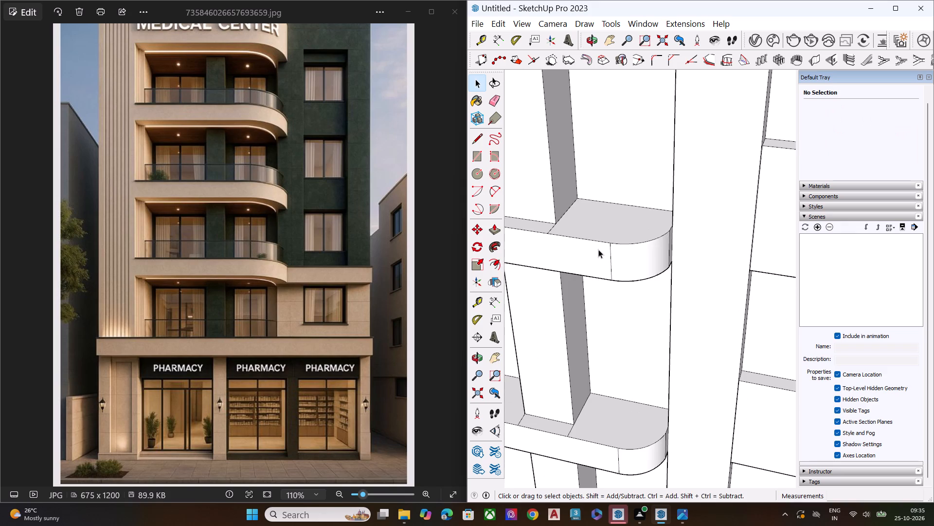
middle_drag(608, 251, 657, 265)
scroll(630, 291, down, 2)
scroll(631, 300, up, 1)
scroll(631, 301, down, 4)
scroll(644, 280, up, 1)
scroll(644, 281, down, 1)
scroll(644, 281, up, 3)
scroll(644, 278, down, 1)
scroll(779, 215, down, 5)
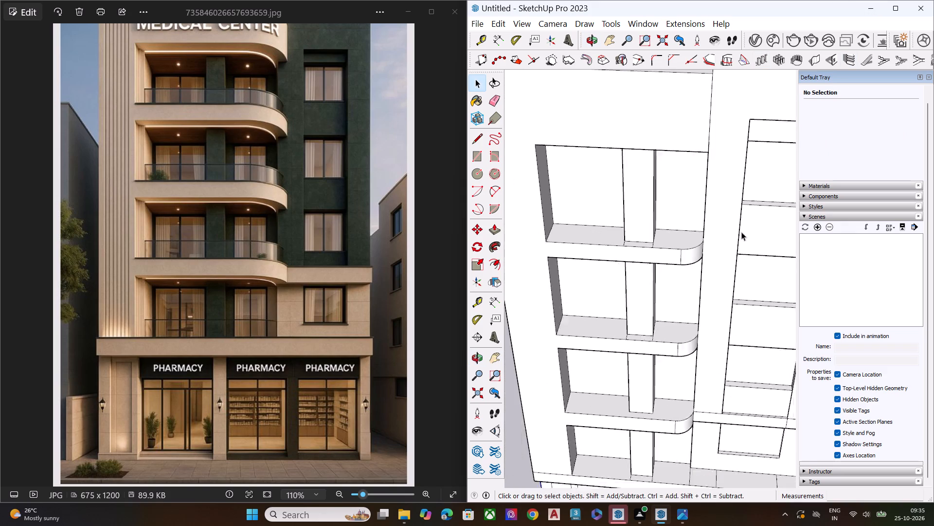
scroll(741, 232, down, 2)
Erase the four leftover edges running forward from the central pier's base on the upper two balcony slabs.
middle_drag(629, 293, 649, 349)
scroll(675, 335, up, 7)
scroll(673, 330, down, 1)
middle_drag(630, 316, 631, 347)
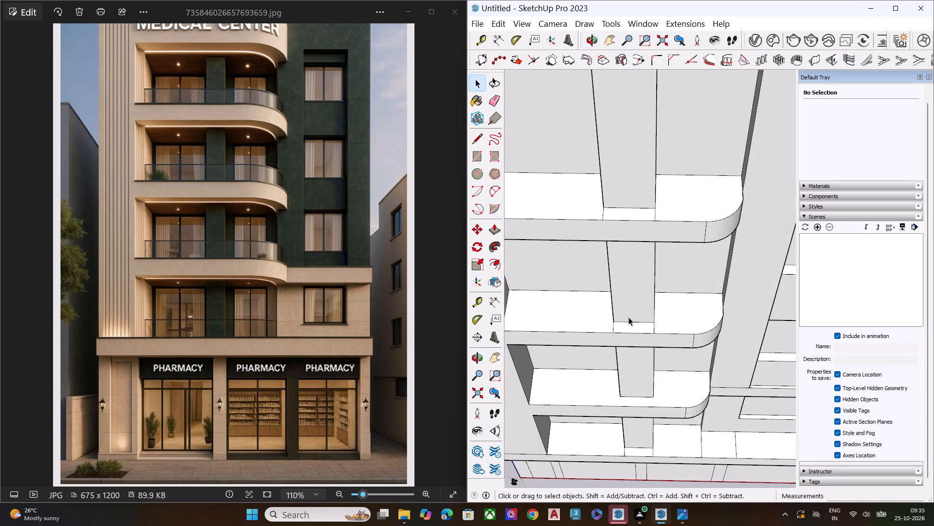
scroll(629, 293, up, 2)
key(e)
scroll(623, 247, down, 1)
scroll(623, 246, up, 6)
click(584, 178)
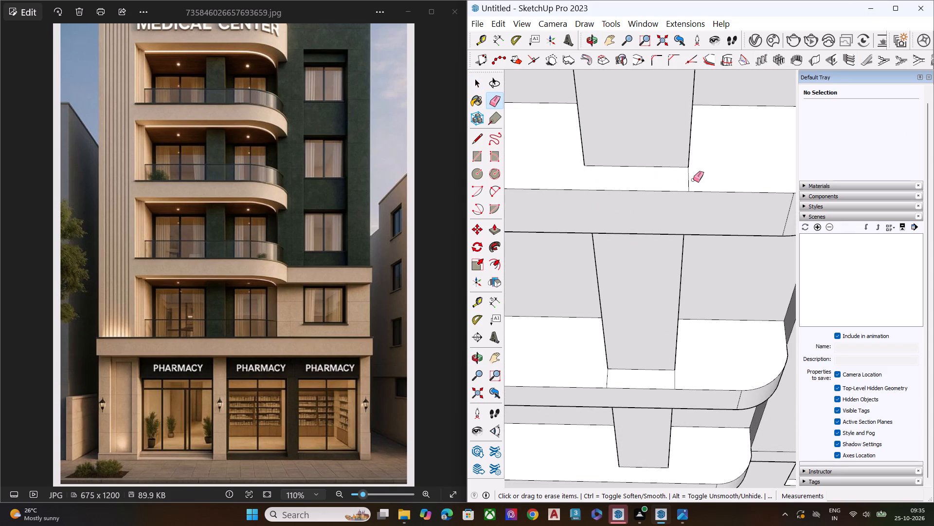
click(688, 182)
click(675, 378)
click(606, 379)
key(space)
Examine the whole building front and the balcony column against the reference image.
scroll(630, 350, down, 2)
scroll(632, 350, up, 1)
scroll(633, 349, down, 3)
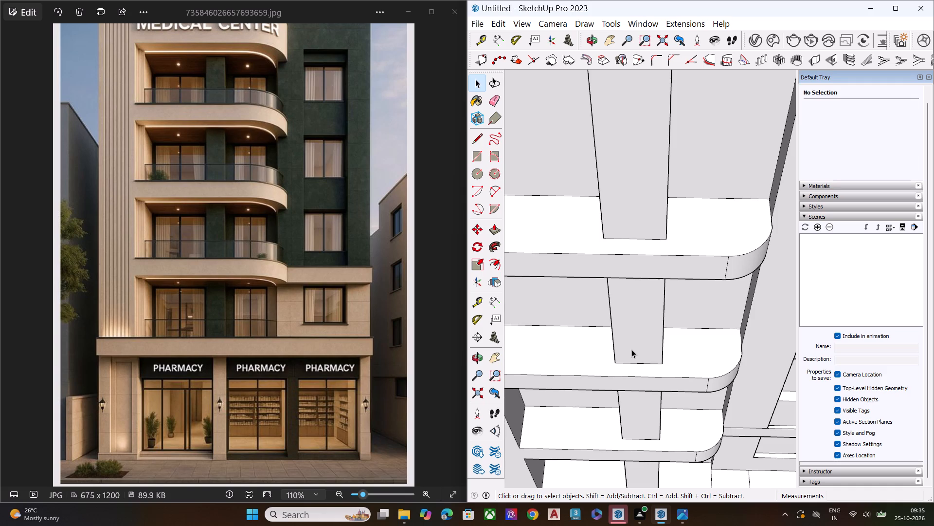
scroll(560, 294, down, 7)
scroll(520, 285, up, 1)
scroll(520, 285, down, 3)
scroll(520, 292, up, 1)
scroll(616, 302, down, 9)
middle_drag(657, 367, 584, 182)
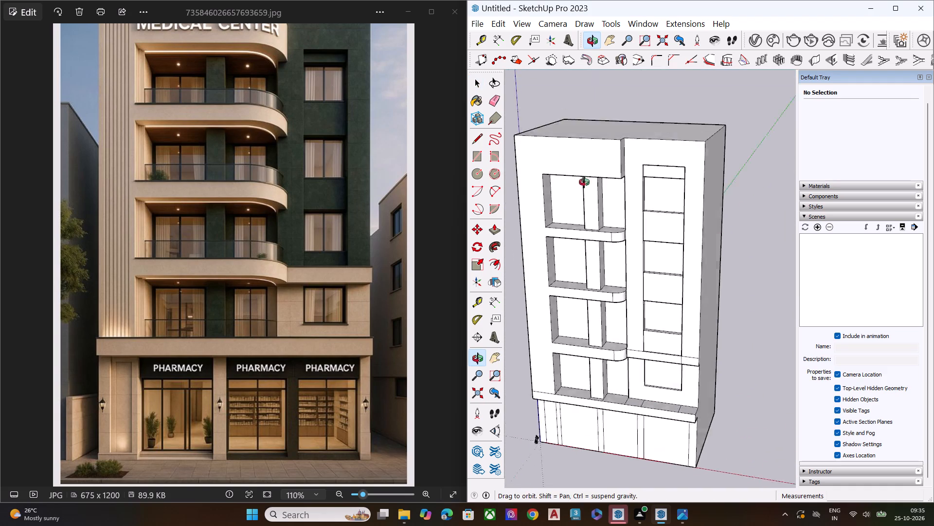
middle_drag(584, 182, 583, 177)
scroll(583, 177, up, 2)
key(space)
scroll(658, 225, down, 5)
scroll(653, 235, up, 1)
scroll(649, 240, down, 2)
middle_drag(641, 248, 595, 244)
scroll(603, 239, up, 3)
scroll(635, 235, down, 1)
scroll(635, 235, up, 8)
key(e)
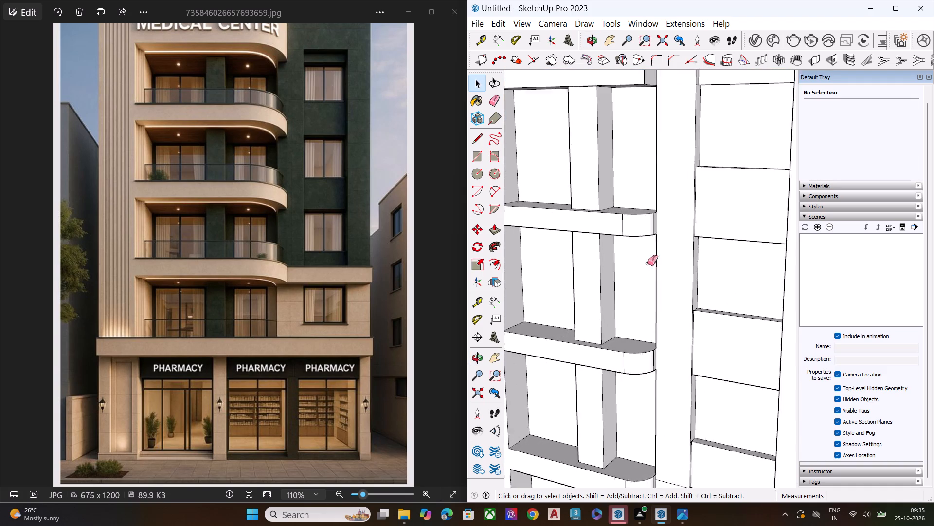
scroll(647, 263, up, 2)
scroll(621, 232, down, 6)
key(space)
scroll(609, 247, up, 2)
scroll(609, 247, down, 4)
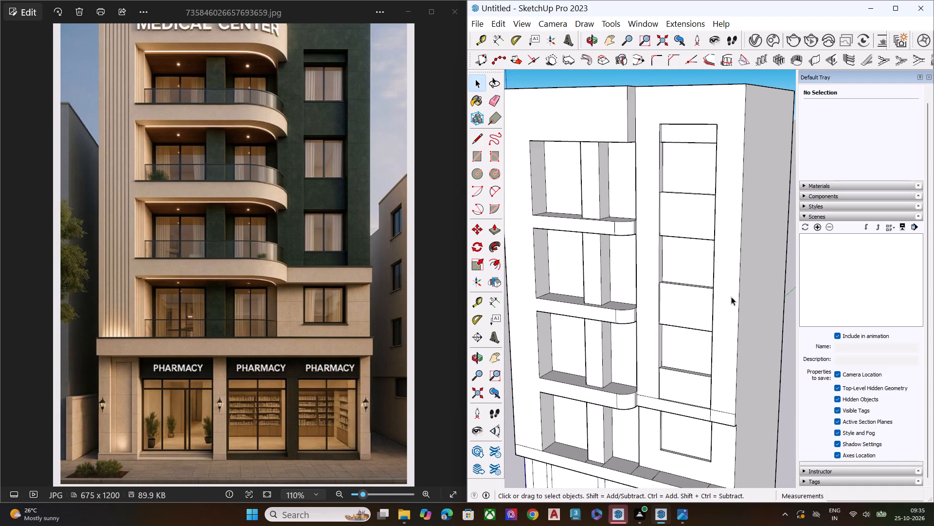
scroll(691, 285, down, 4)
scroll(667, 284, up, 1)
scroll(667, 284, down, 1)
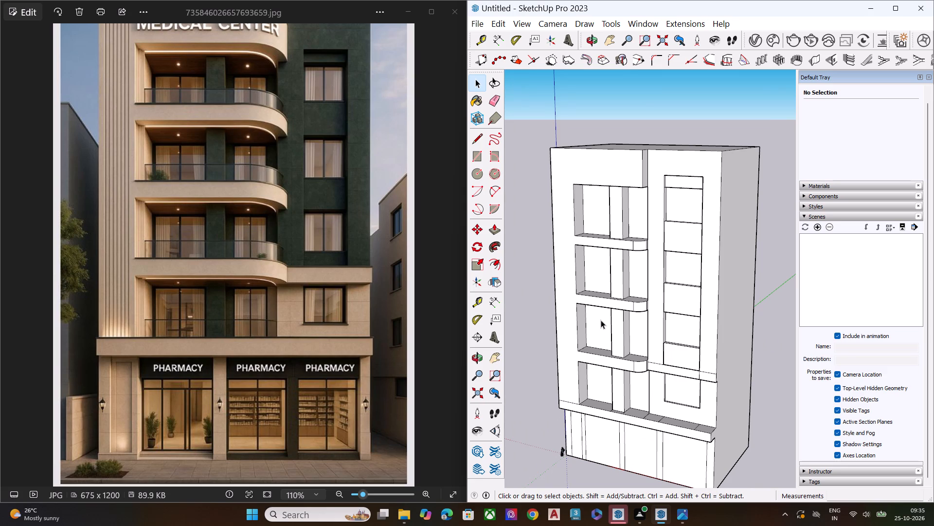
scroll(622, 323, down, 7)
scroll(653, 255, up, 8)
scroll(649, 264, down, 1)
scroll(649, 267, up, 3)
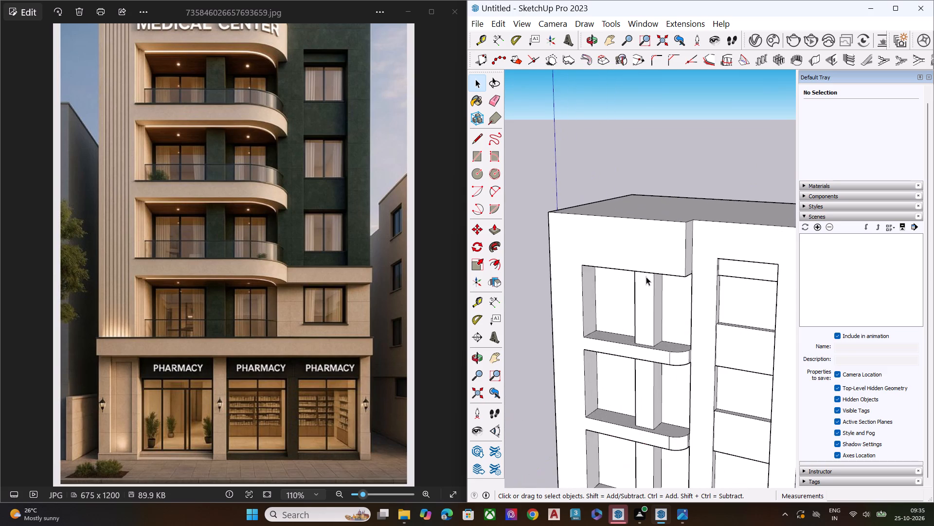
Examine the front face and the square top corner of the facade above the uppermost rounded balcony.
middle_drag(662, 280, 649, 379)
scroll(675, 267, up, 5)
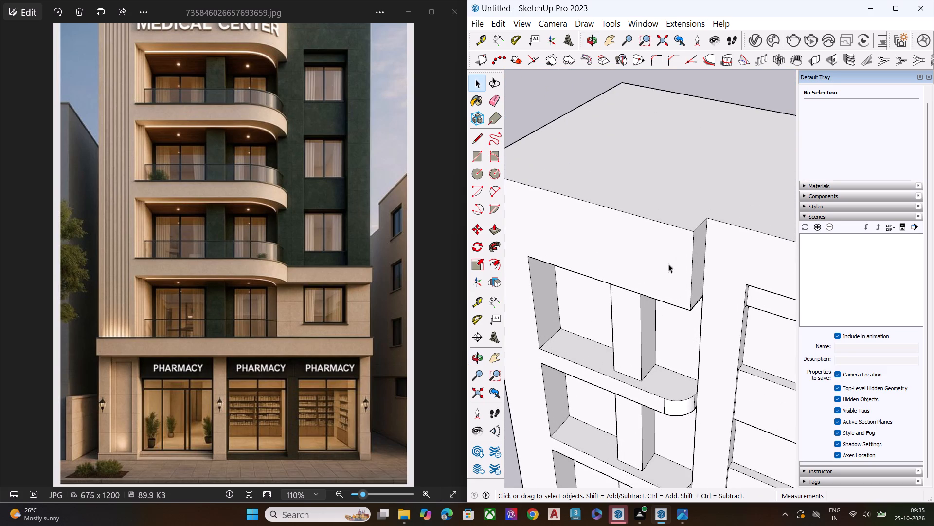
click(660, 410)
scroll(664, 409, up, 1)
scroll(664, 409, down, 3)
scroll(664, 409, up, 1)
scroll(664, 409, down, 1)
scroll(664, 409, up, 1)
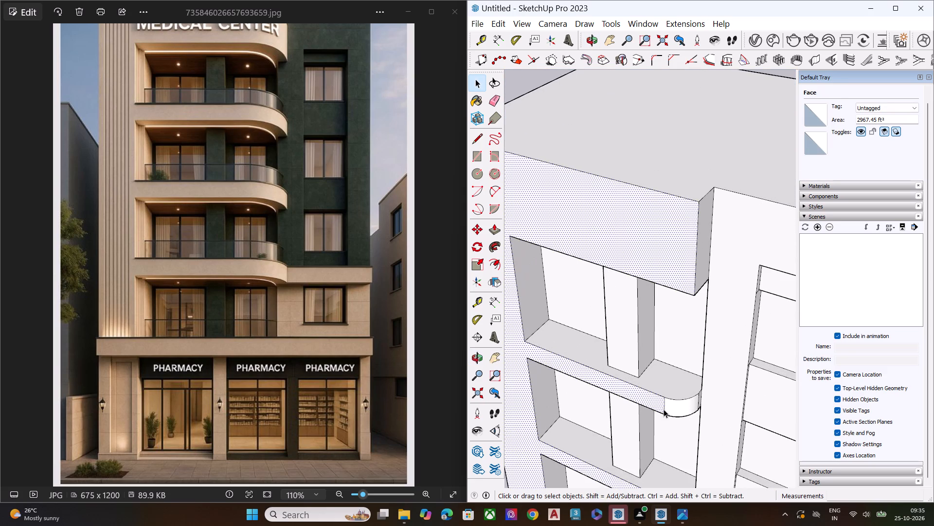
scroll(645, 264, down, 7)
scroll(619, 244, up, 1)
scroll(619, 244, down, 3)
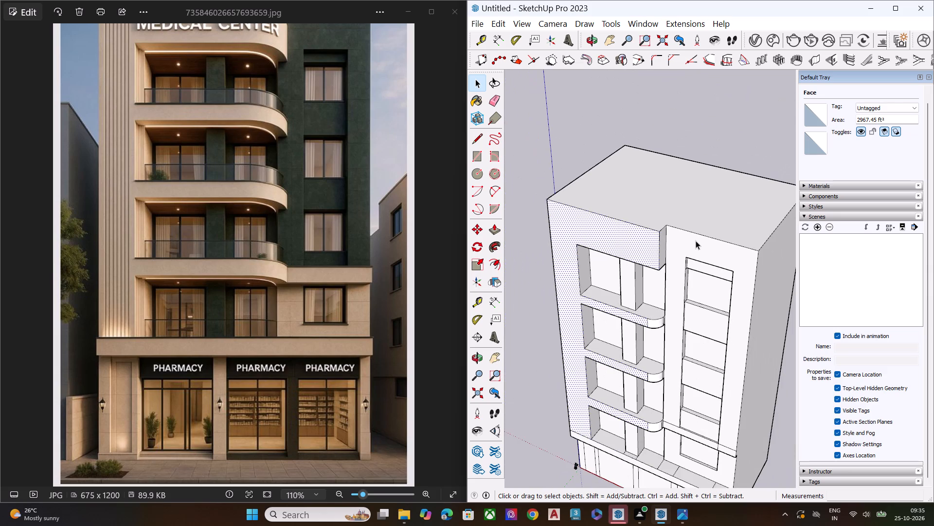
Draw a line about 52' long across the roof from the inner notch corner to the side edge, parallel to the front.
middle_drag(694, 243, 622, 325)
scroll(313, 316, up, 1)
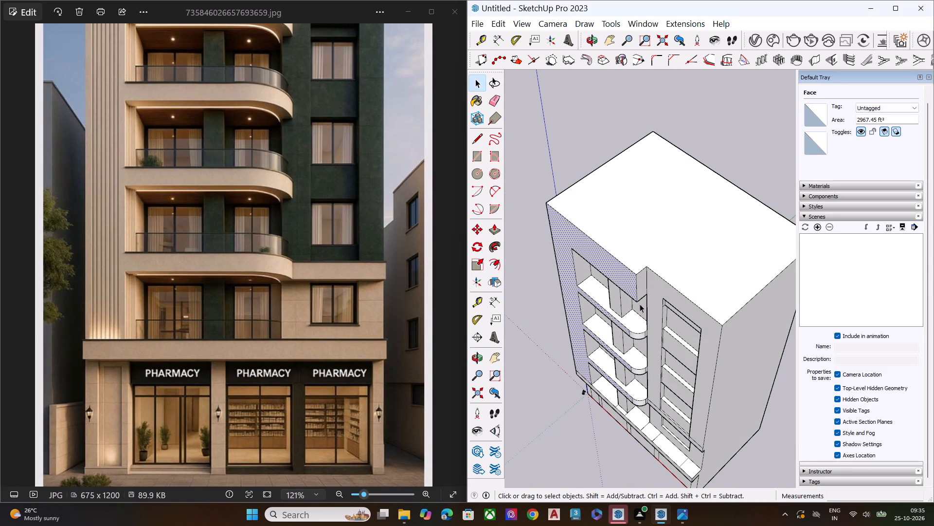
scroll(639, 300, up, 3)
scroll(638, 299, down, 1)
scroll(638, 299, up, 6)
middle_drag(640, 282, 647, 303)
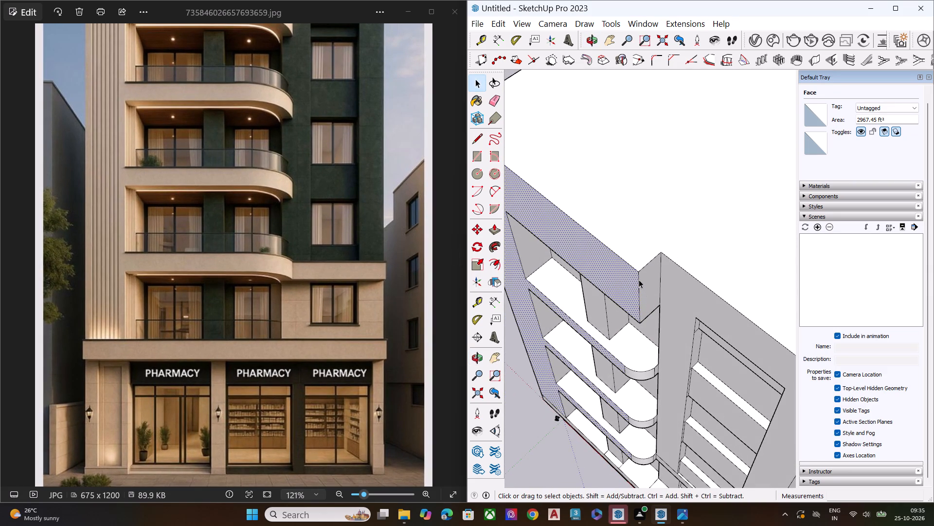
key(l)
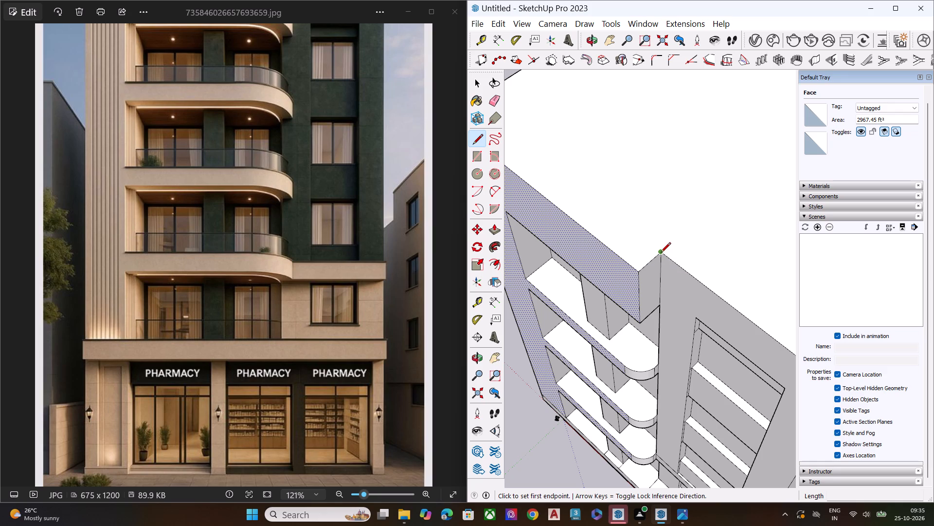
click(661, 253)
scroll(661, 253, down, 5)
scroll(672, 261, up, 1)
scroll(672, 261, down, 2)
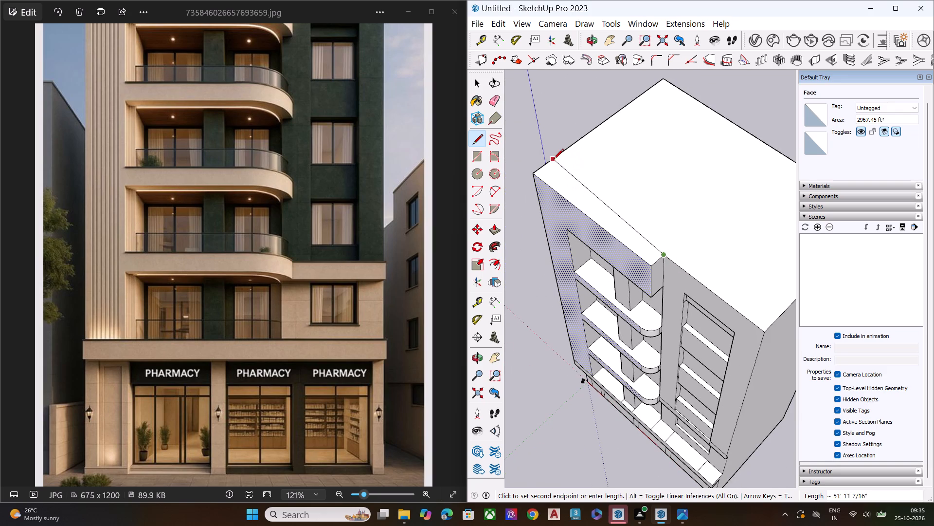
click(549, 164)
key(space)
Push the top floor's window panel between the central pier and the rounded slab end 3' 3 1/8" further inward.
middle_drag(656, 305, 669, 173)
scroll(667, 181, down, 1)
scroll(656, 228, up, 4)
middle_drag(668, 286, 836, 206)
scroll(691, 231, up, 8)
scroll(664, 229, down, 4)
scroll(661, 229, up, 1)
click(660, 231)
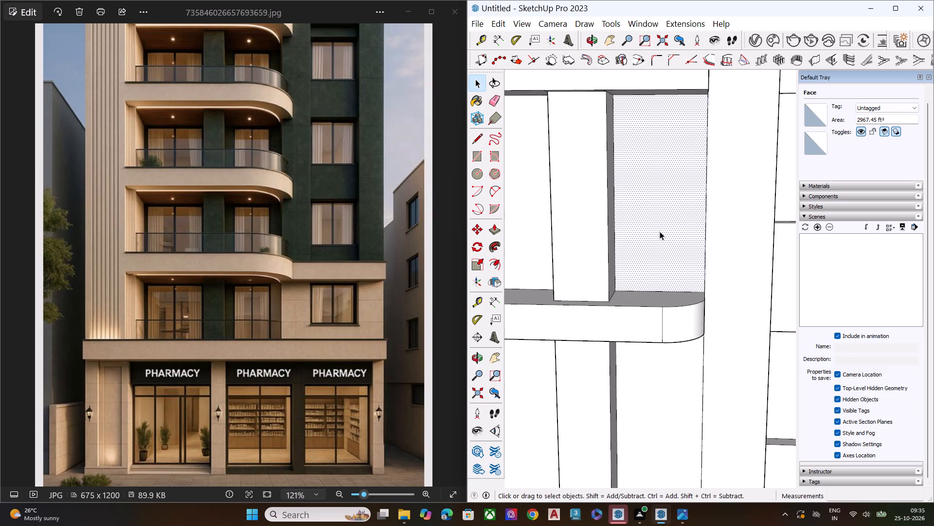
key(p)
click(659, 231)
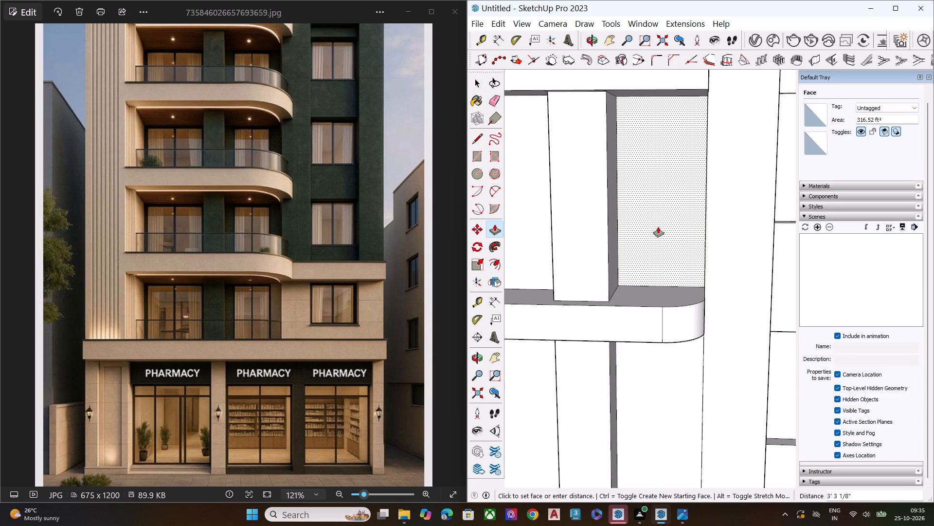
click(658, 227)
key(space)
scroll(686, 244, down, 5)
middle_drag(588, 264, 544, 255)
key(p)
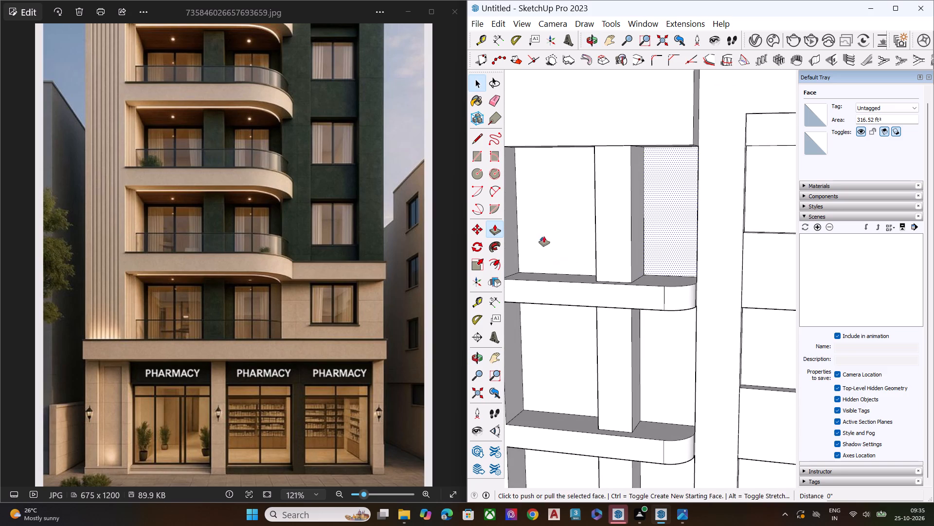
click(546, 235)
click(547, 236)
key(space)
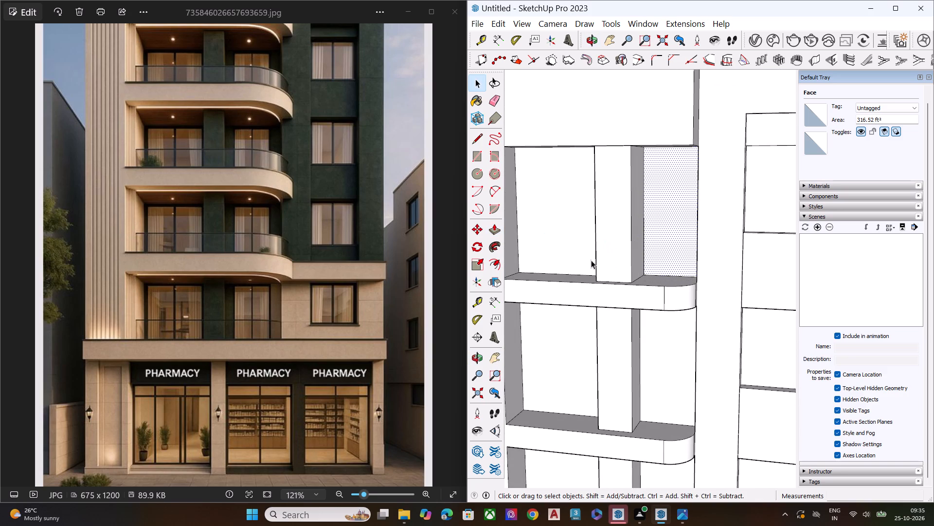
Push the top floor's wider window panel on the pier's other side 3' 3 1/8" inward, level with its neighbouring panel.
click(536, 247)
key(p)
click(563, 252)
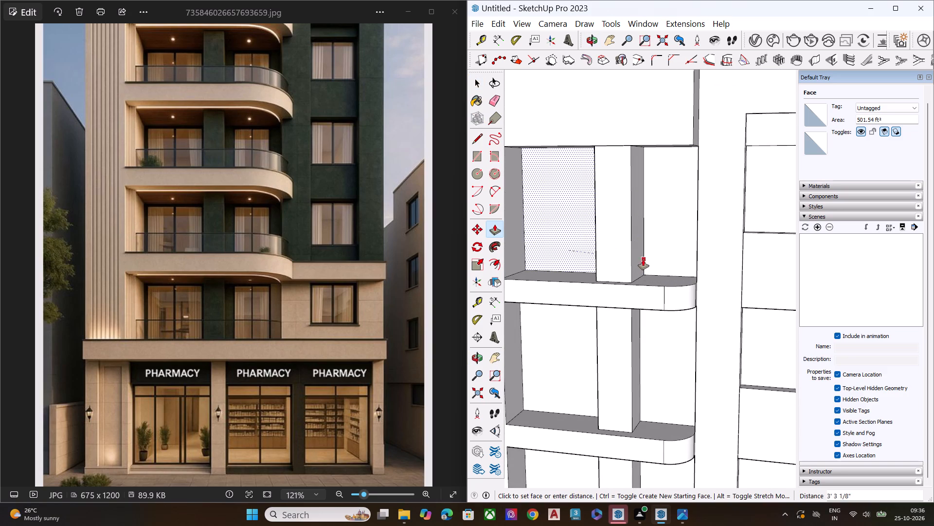
click(643, 260)
key(space)
Repeat the 3' 3 1/8" inward push on both window panels beside the pier on each of the three lower balcony floors.
scroll(562, 212, down, 5)
scroll(562, 212, up, 1)
scroll(564, 212, down, 2)
scroll(564, 211, up, 1)
scroll(568, 211, down, 1)
scroll(569, 211, up, 2)
scroll(570, 211, down, 1)
middle_drag(583, 297, 557, 240)
key(space)
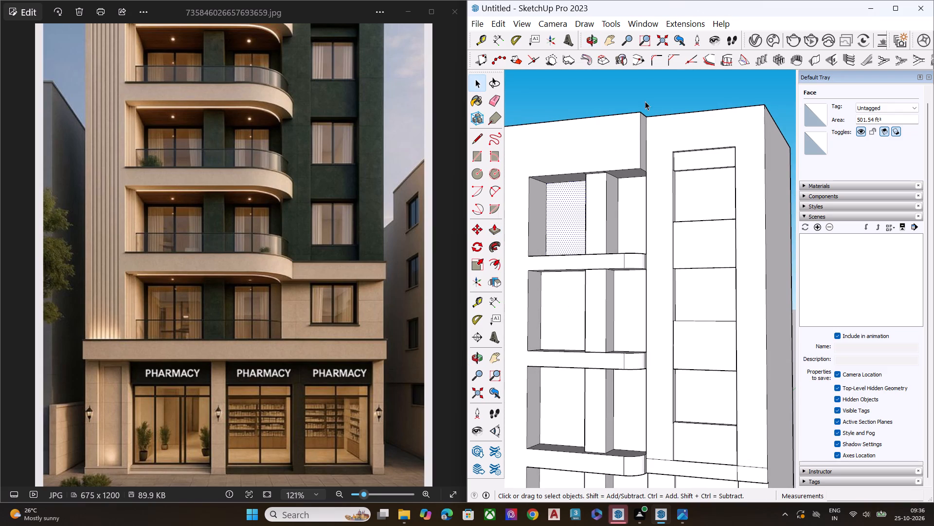
click(645, 101)
key(p)
double_click(570, 297)
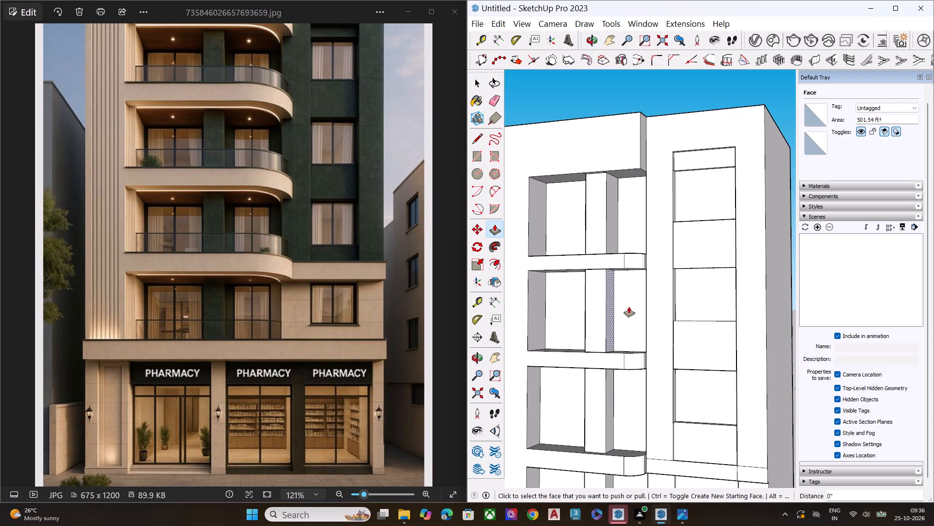
double_click(629, 307)
double_click(564, 414)
double_click(627, 412)
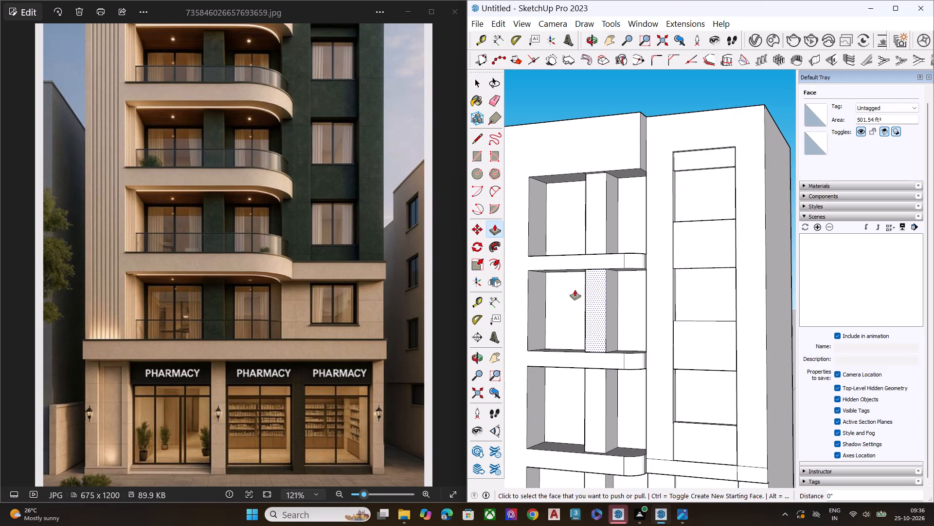
scroll(579, 251, down, 6)
scroll(583, 371, up, 8)
double_click(570, 391)
double_click(626, 402)
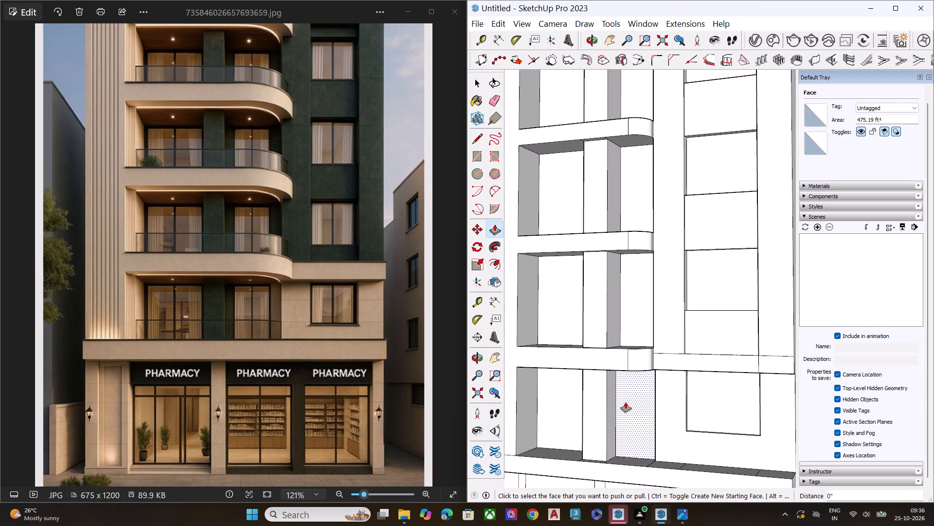
Push the top floor's central pier face about 4' 8" inward between the two window recesses.
key(space)
scroll(602, 251, down, 4)
scroll(602, 251, up, 4)
scroll(602, 251, down, 6)
scroll(600, 260, up, 1)
scroll(616, 180, down, 1)
scroll(615, 189, up, 1)
scroll(615, 199, down, 5)
middle_drag(631, 216, 596, 280)
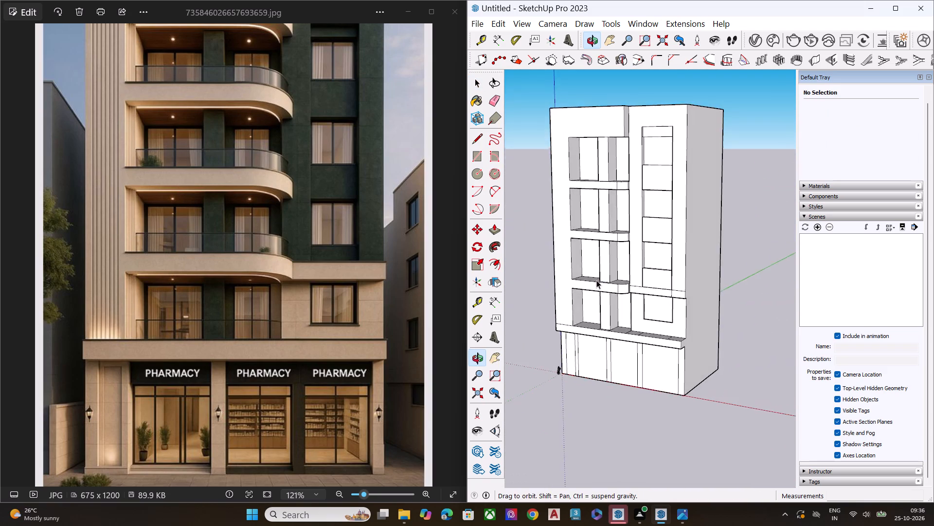
scroll(589, 148, up, 10)
click(626, 209)
scroll(641, 215, up, 1)
middle_drag(641, 217, 613, 284)
scroll(620, 195, up, 4)
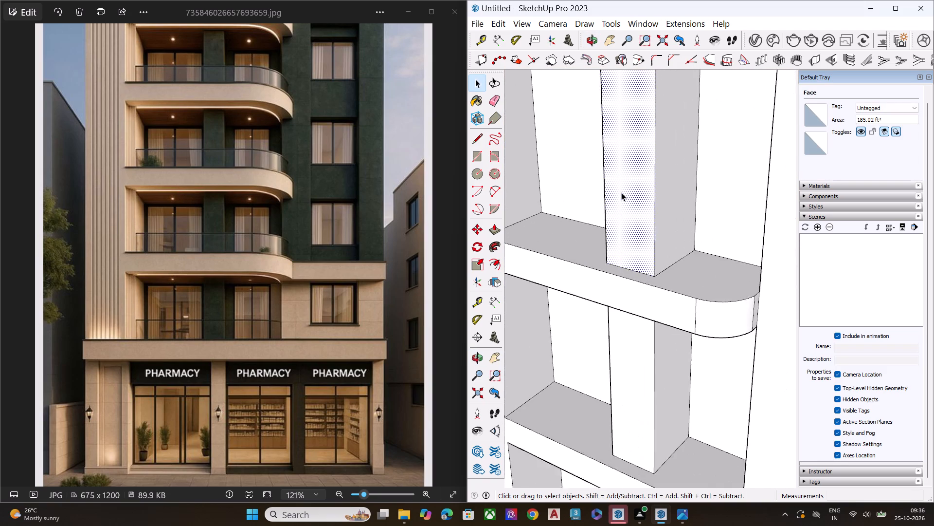
scroll(621, 192, up, 2)
key(p)
click(621, 192)
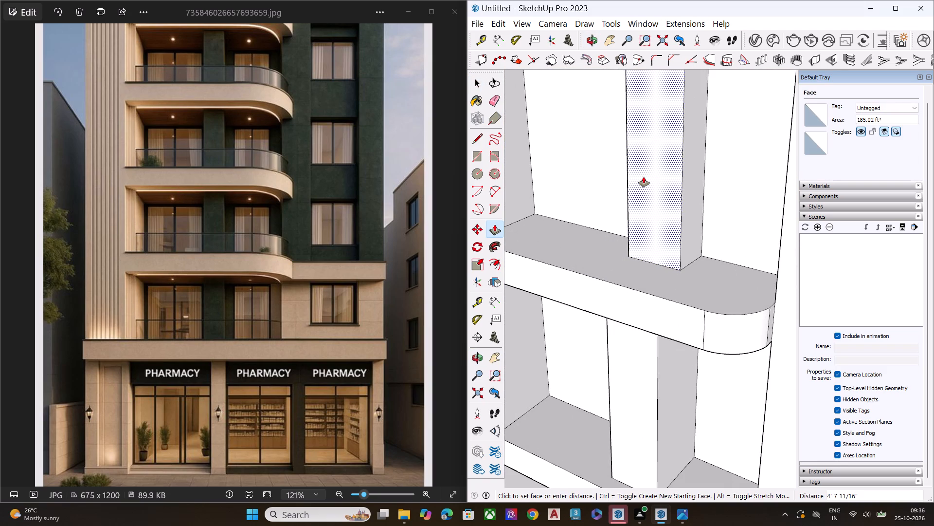
click(644, 177)
key(space)
Repeat the same inward push on the central pier of each of the three lower balcony floors.
scroll(608, 193, down, 1)
scroll(606, 194, up, 2)
scroll(567, 197, down, 5)
scroll(245, 275, up, 3)
scroll(234, 276, down, 1)
scroll(232, 276, up, 7)
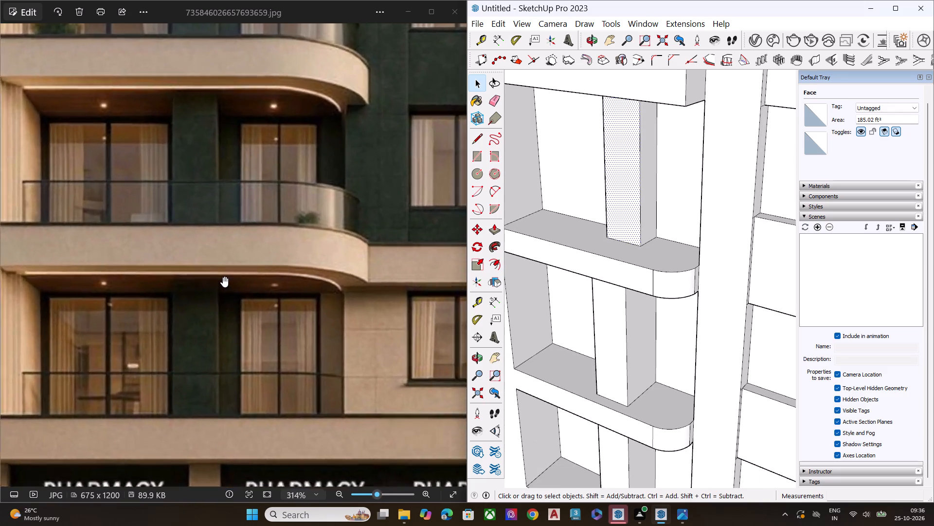
scroll(223, 277, up, 2)
scroll(567, 182, down, 11)
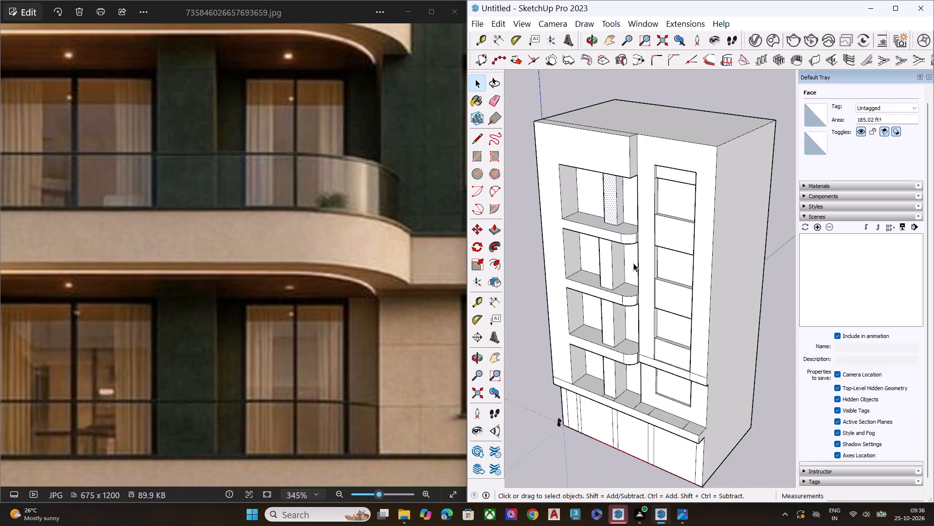
middle_drag(624, 266, 606, 191)
click(640, 90)
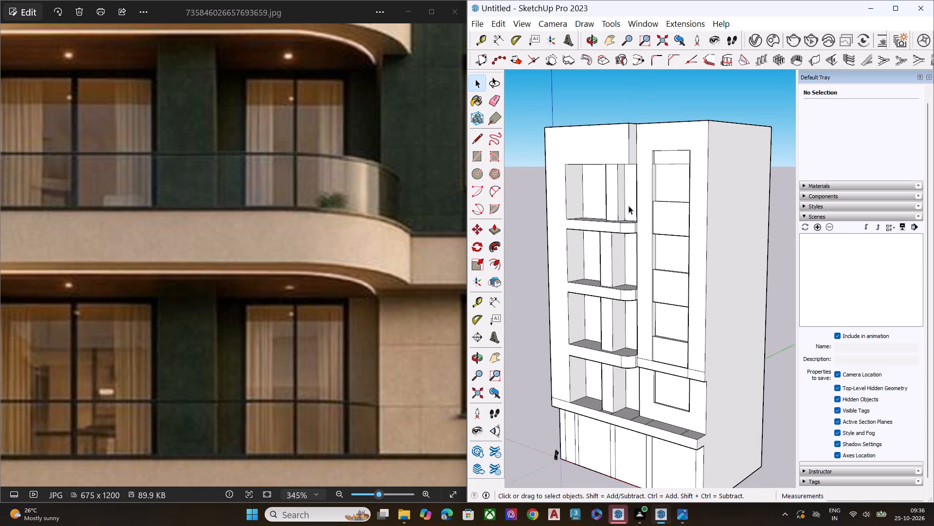
key(p)
double_click(607, 253)
double_click(608, 309)
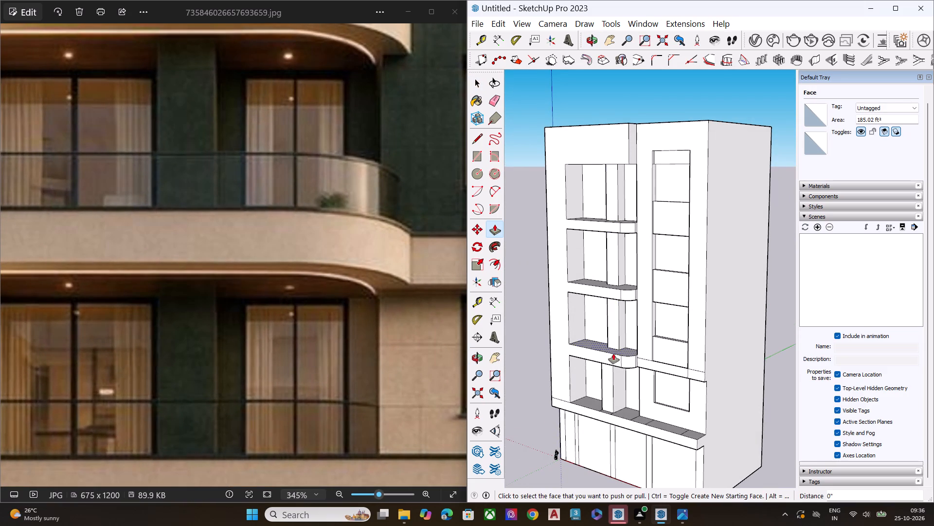
double_click(610, 372)
key(space)
Compare the balcony recesses, piers and upper front block with the reference image of the Medical Center.
middle_drag(640, 183, 668, 142)
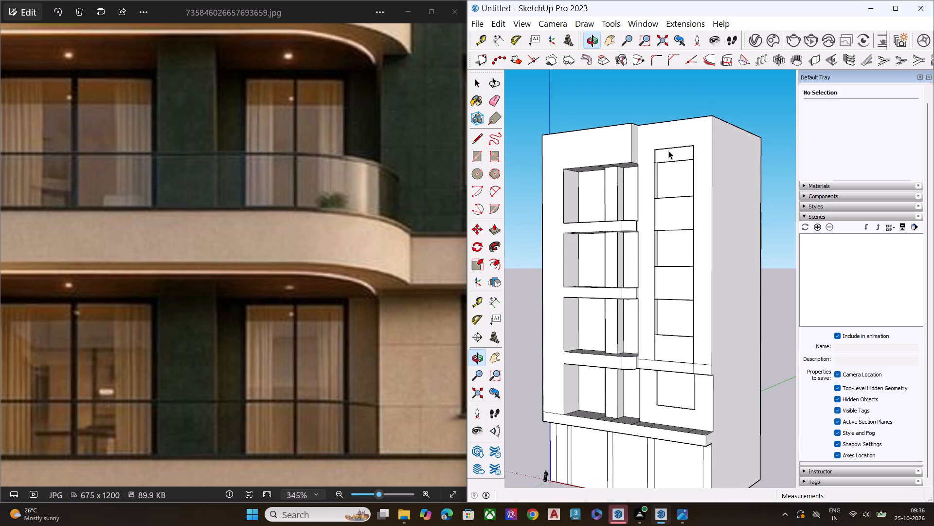
click(787, 223)
scroll(633, 187, down, 3)
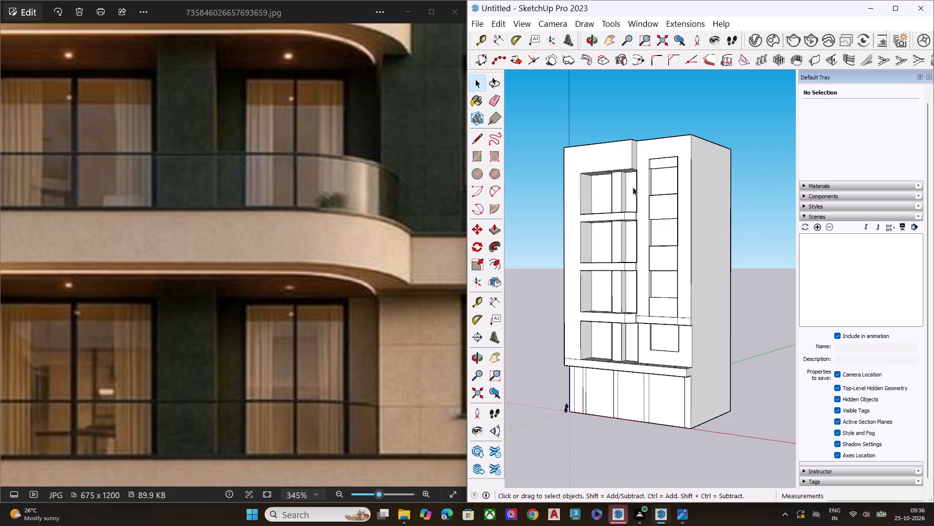
scroll(633, 187, up, 1)
scroll(643, 225, down, 5)
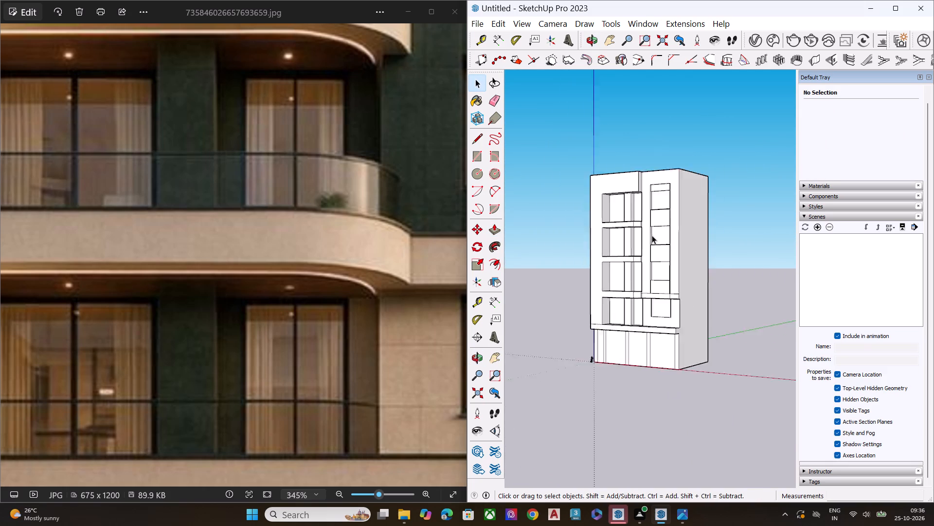
scroll(652, 235, down, 2)
middle_drag(622, 175, 658, 332)
scroll(655, 209, up, 4)
scroll(631, 196, down, 3)
scroll(630, 196, up, 2)
scroll(650, 190, down, 1)
scroll(650, 190, up, 11)
middle_drag(629, 194, 637, 261)
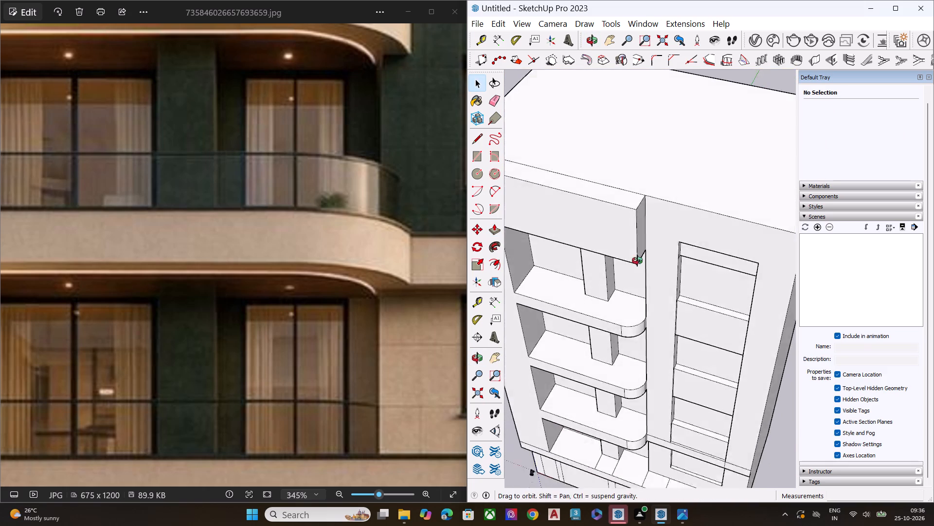
middle_drag(637, 261, 639, 290)
scroll(634, 327, up, 1)
scroll(364, 233, down, 5)
scroll(362, 234, up, 3)
scroll(361, 237, down, 1)
scroll(361, 237, up, 2)
scroll(360, 237, down, 7)
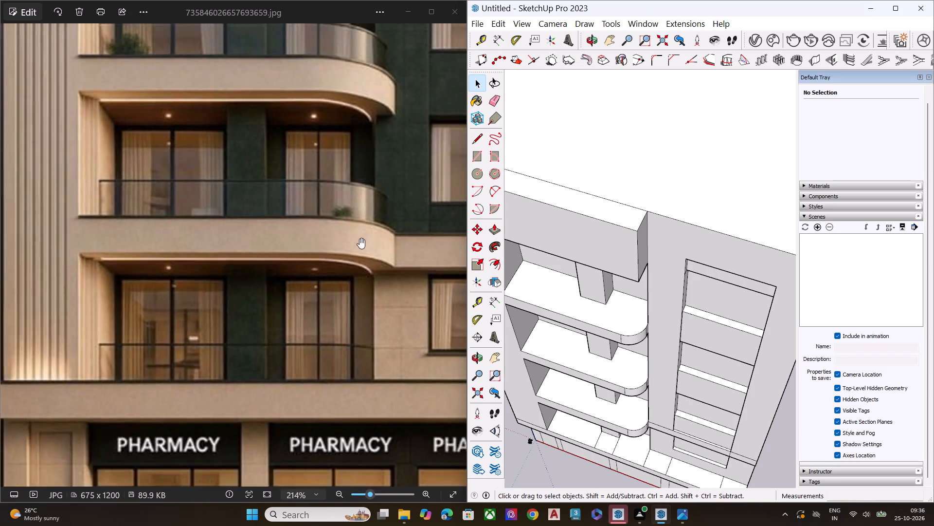
scroll(359, 238, down, 11)
middle_drag(601, 259, 649, 113)
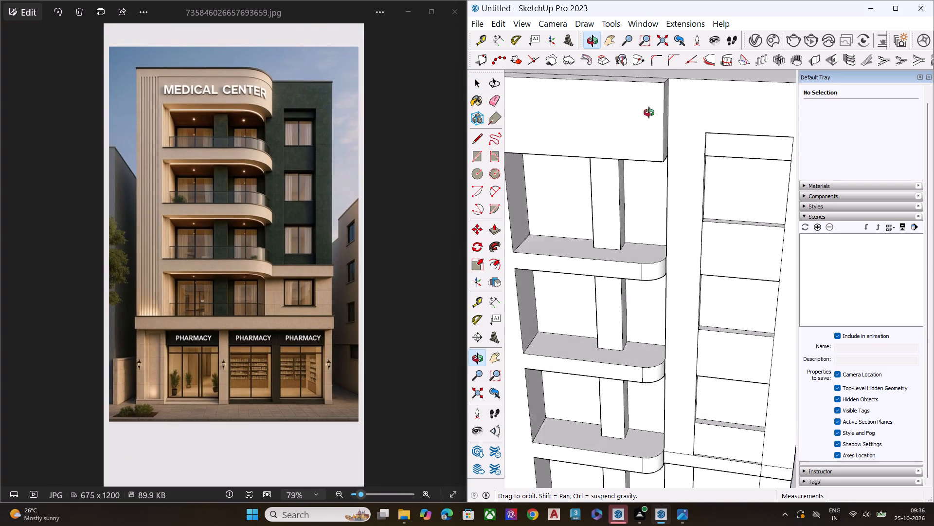
middle_drag(649, 113, 661, 74)
scroll(622, 173, down, 3)
scroll(617, 184, up, 1)
scroll(616, 184, down, 1)
scroll(616, 185, up, 2)
scroll(615, 189, down, 1)
scroll(615, 189, up, 3)
scroll(615, 193, down, 2)
scroll(725, 178, up, 1)
Delete the line running across the roof from the inner notch corner to the side edge.
middle_drag(723, 182, 581, 337)
scroll(642, 197, down, 3)
scroll(626, 210, up, 2)
scroll(623, 211, down, 5)
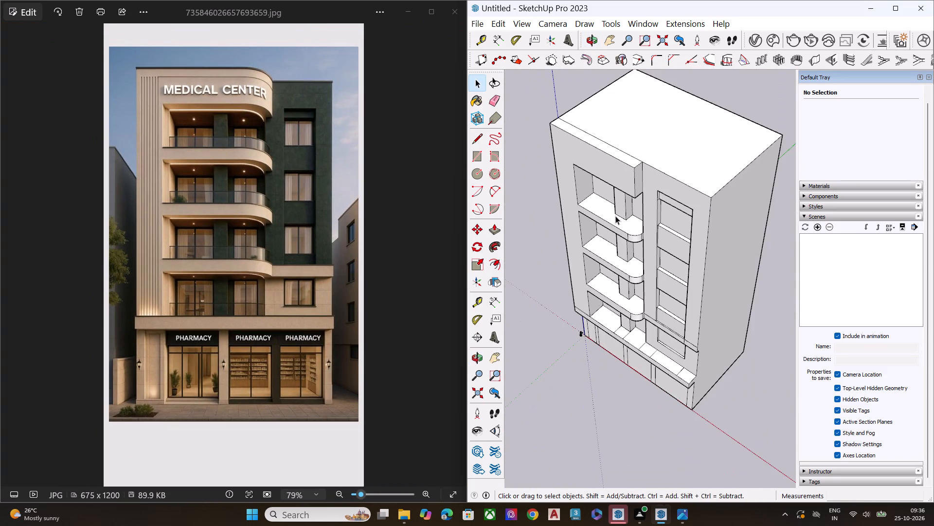
scroll(629, 121, up, 4)
scroll(623, 125, down, 1)
scroll(620, 127, up, 2)
scroll(608, 136, down, 1)
scroll(605, 138, up, 1)
click(621, 172)
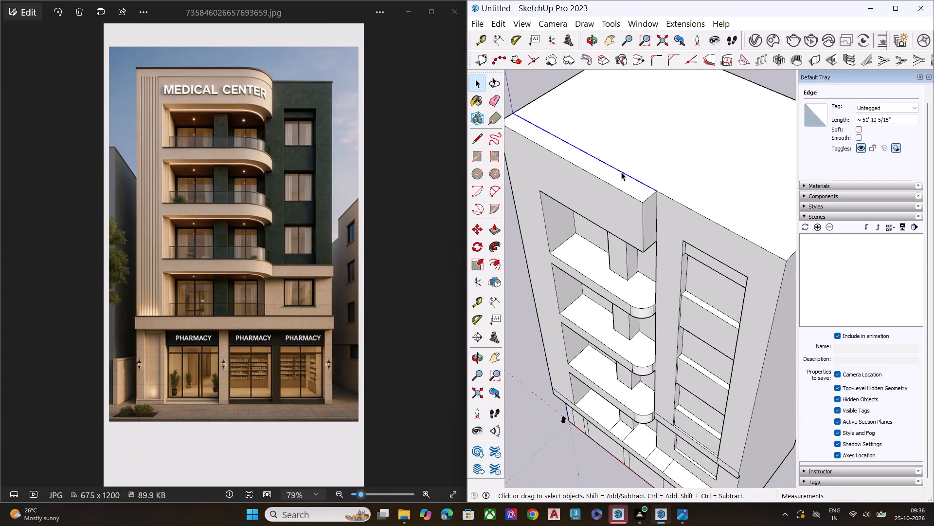
key(Delete)
Raise the whole roof face slightly with Push/Pull to make the building taller.
middle_drag(646, 224, 669, 36)
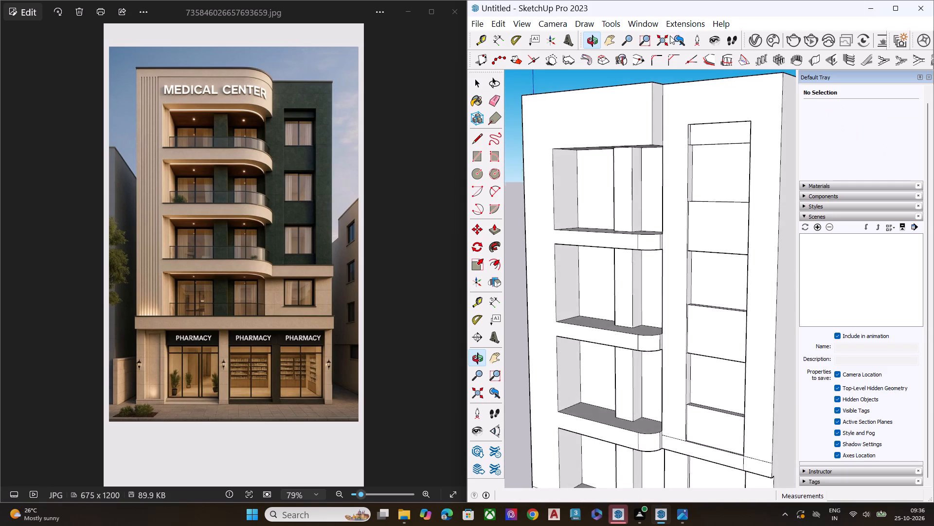
scroll(664, 148, down, 9)
middle_drag(652, 182, 693, 98)
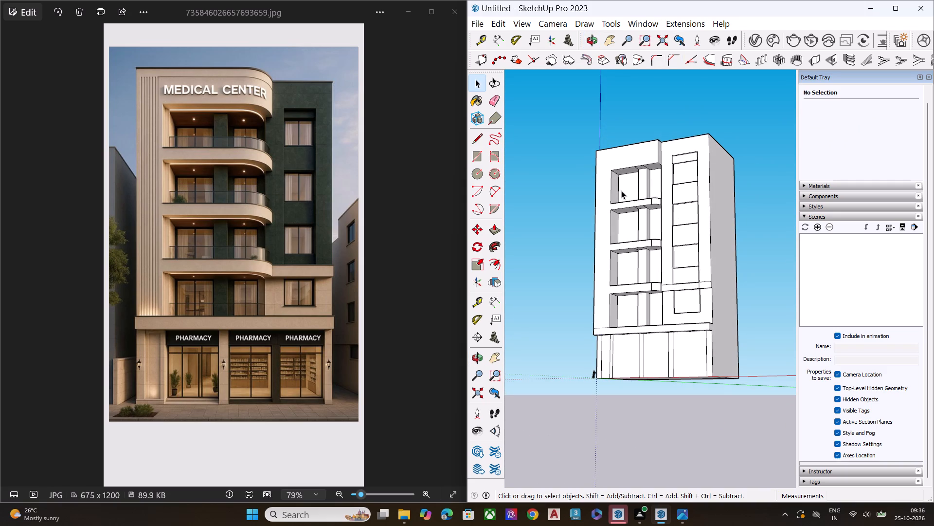
middle_drag(621, 190, 736, 196)
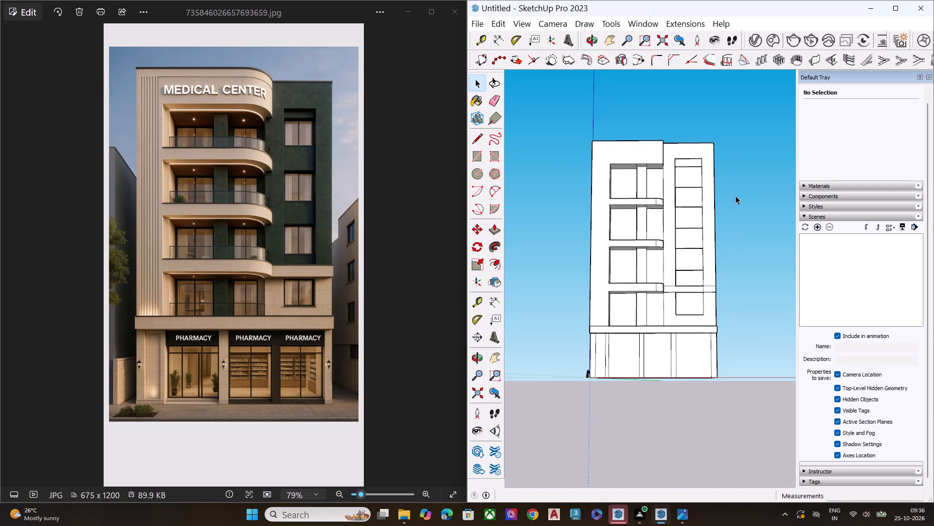
middle_drag(736, 198, 653, 391)
scroll(669, 105, up, 6)
click(690, 162)
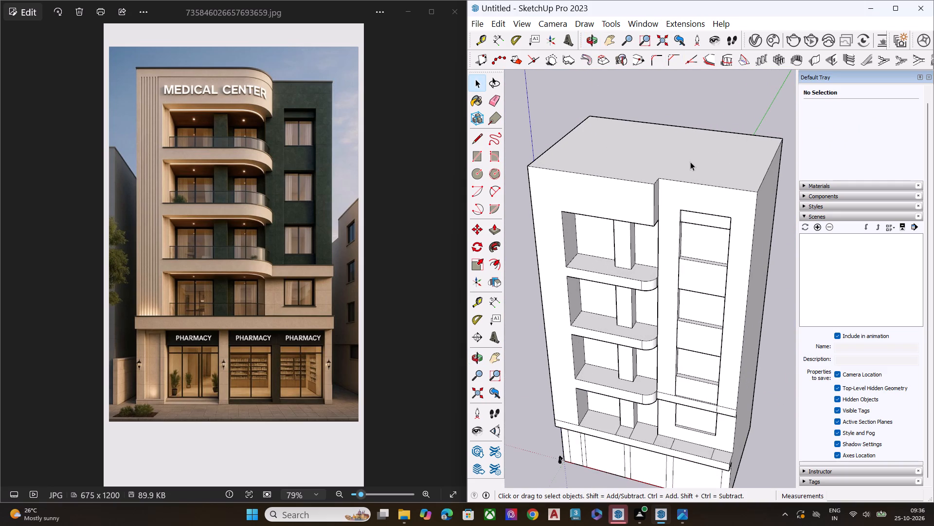
key(p)
click(690, 162)
click(692, 144)
key(space)
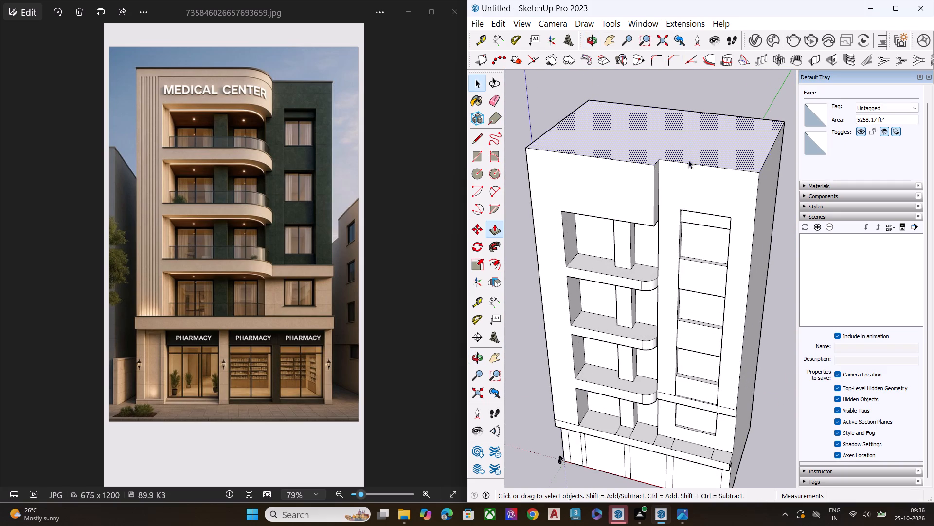
Inspect the building's overall front proportions and its upper corner from the front and from above.
middle_drag(677, 171, 684, 34)
scroll(658, 136, down, 6)
scroll(656, 159, up, 1)
middle_drag(659, 166, 718, 140)
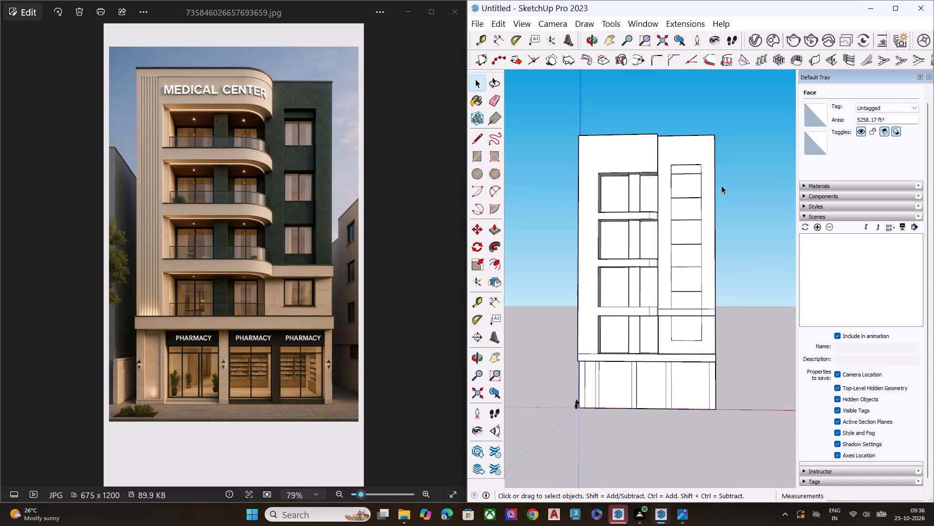
click(726, 187)
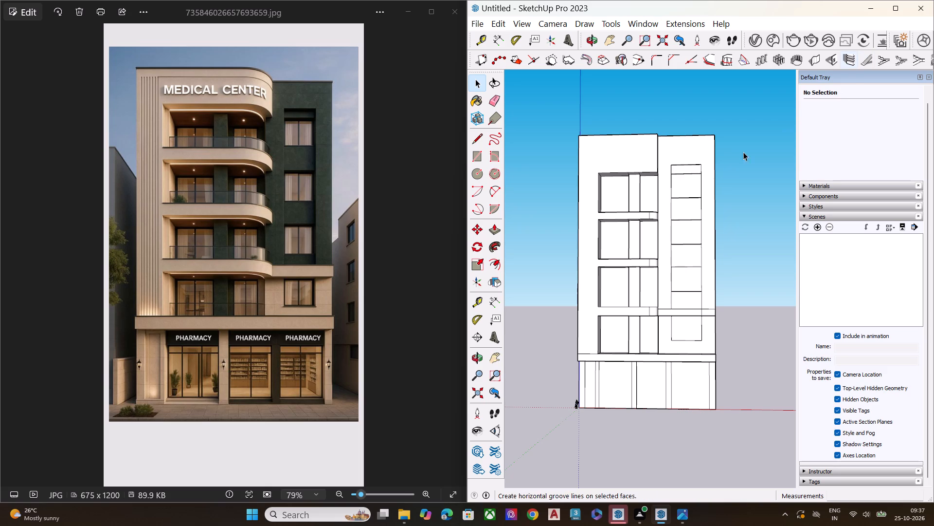
scroll(612, 255, down, 3)
middle_drag(634, 271, 617, 355)
scroll(629, 221, up, 1)
scroll(631, 220, down, 1)
scroll(632, 220, up, 6)
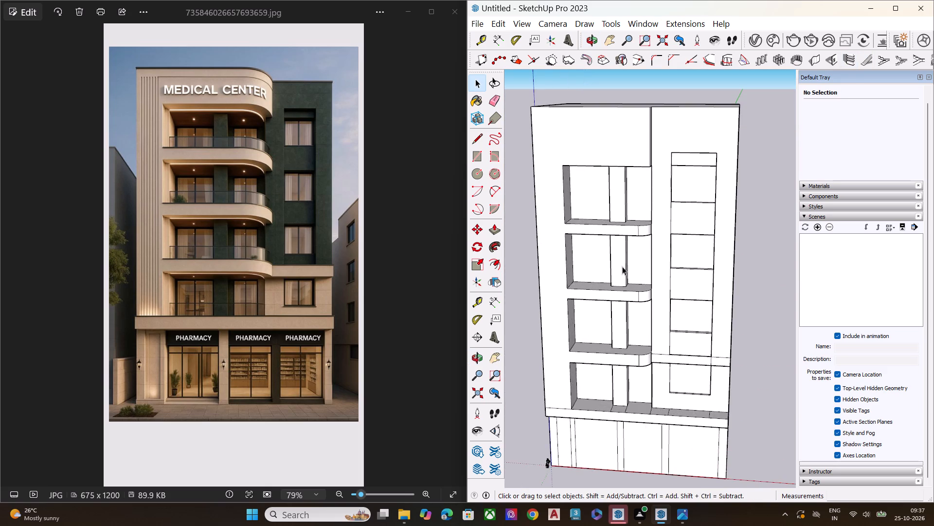
scroll(627, 264, up, 7)
scroll(616, 250, down, 1)
scroll(616, 251, up, 1)
scroll(615, 254, down, 1)
scroll(615, 254, up, 3)
scroll(615, 255, down, 3)
scroll(615, 258, up, 2)
scroll(619, 263, down, 1)
scroll(619, 264, up, 2)
scroll(627, 269, down, 2)
scroll(668, 332, down, 1)
scroll(618, 252, up, 1)
scroll(618, 253, down, 2)
scroll(615, 273, up, 1)
scroll(615, 276, down, 5)
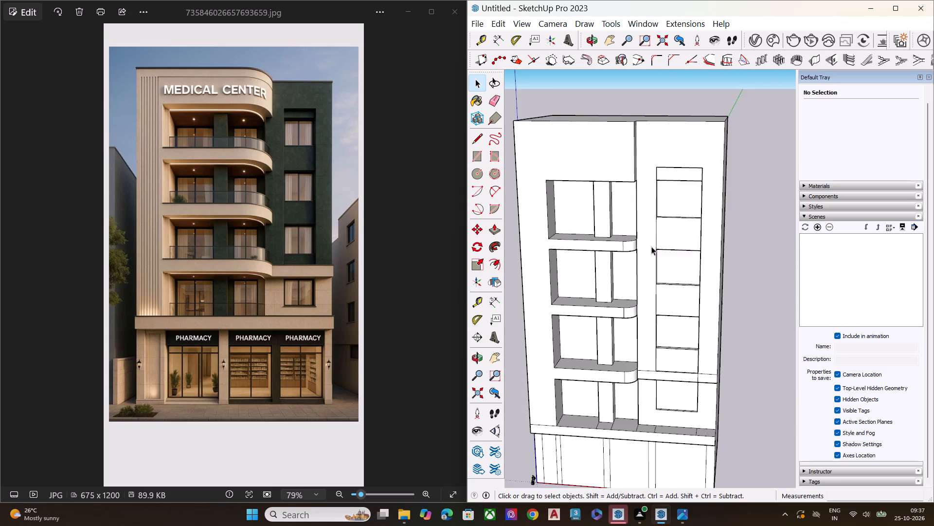
middle_drag(654, 252, 643, 383)
scroll(627, 165, up, 1)
scroll(627, 165, down, 1)
scroll(627, 165, up, 5)
middle_drag(655, 240, 667, 293)
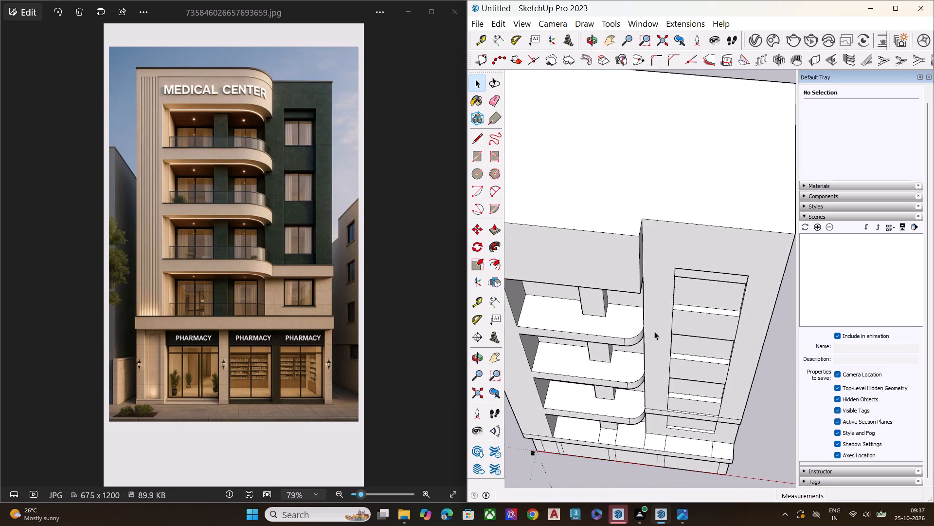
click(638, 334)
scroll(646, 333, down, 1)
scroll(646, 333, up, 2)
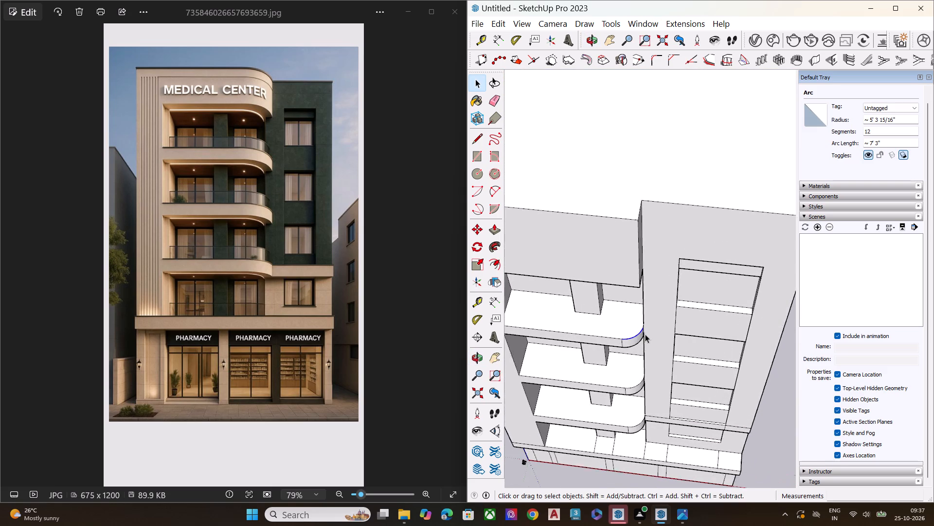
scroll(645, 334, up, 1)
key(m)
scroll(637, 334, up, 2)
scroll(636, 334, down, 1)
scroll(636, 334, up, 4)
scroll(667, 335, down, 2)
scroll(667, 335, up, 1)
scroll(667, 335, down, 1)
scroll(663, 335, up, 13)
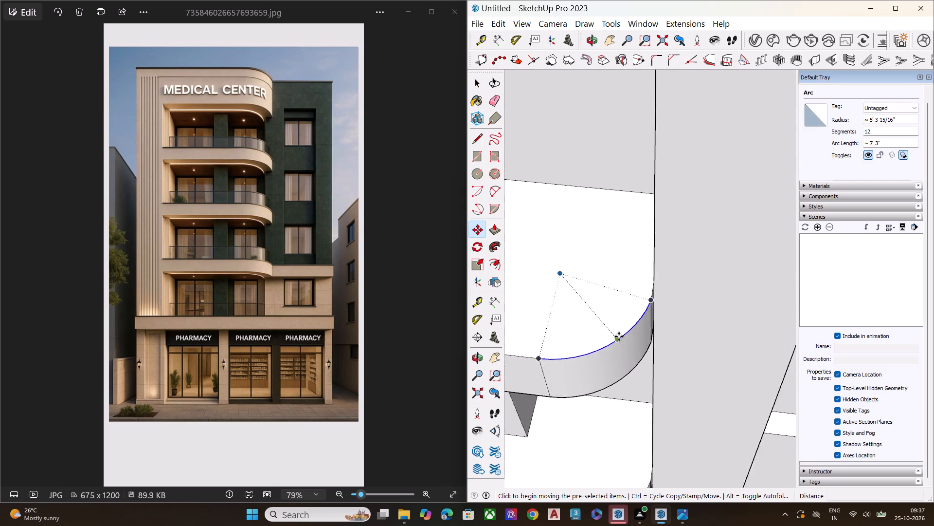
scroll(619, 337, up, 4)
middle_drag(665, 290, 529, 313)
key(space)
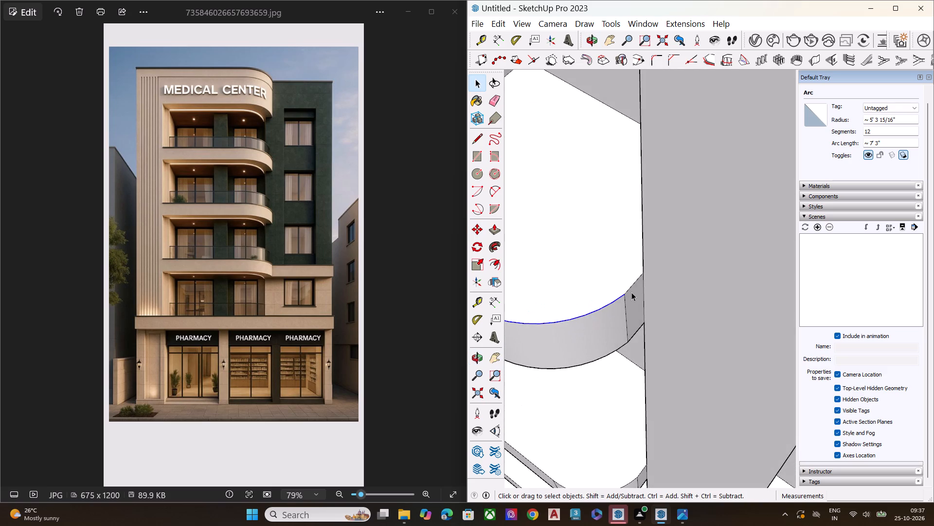
Copy the top balcony slab's corner arc and adjoining short straight edge about 50' 11" up to the roof's inner notch corner.
ctrl+click(631, 290)
click(631, 284)
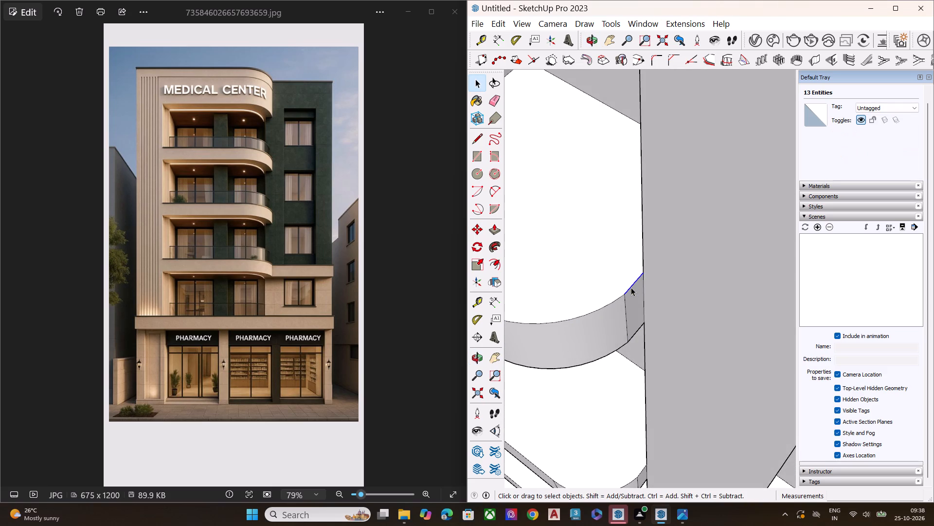
ctrl+click(617, 298)
key(m)
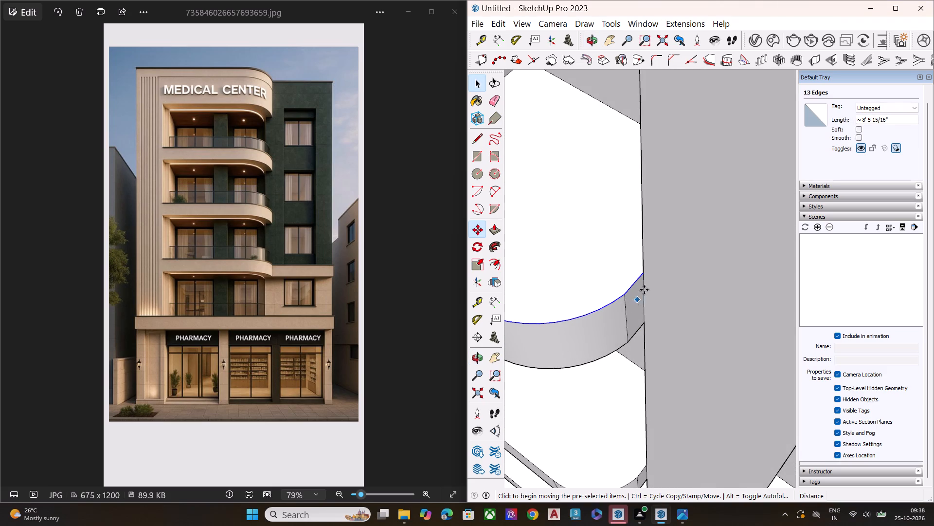
click(642, 274)
scroll(641, 270, down, 2)
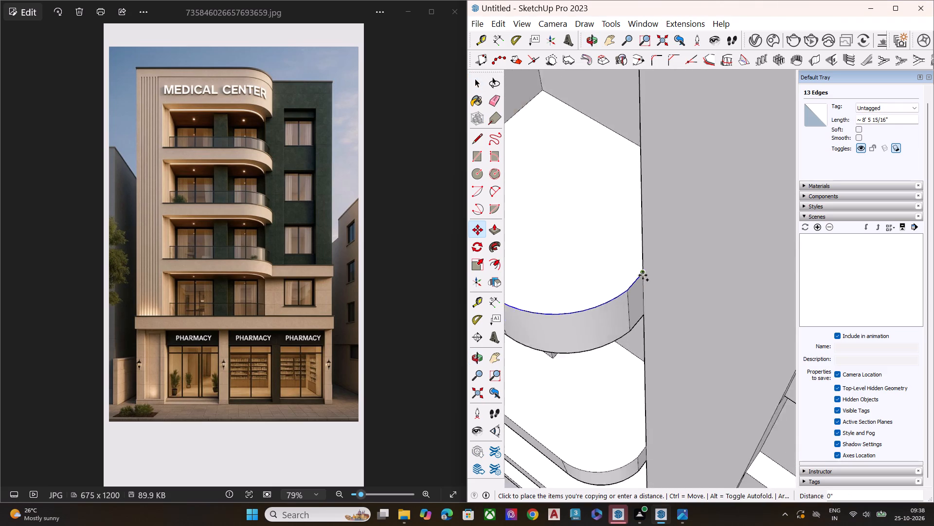
scroll(643, 275, down, 18)
scroll(625, 291, up, 1)
scroll(625, 291, down, 3)
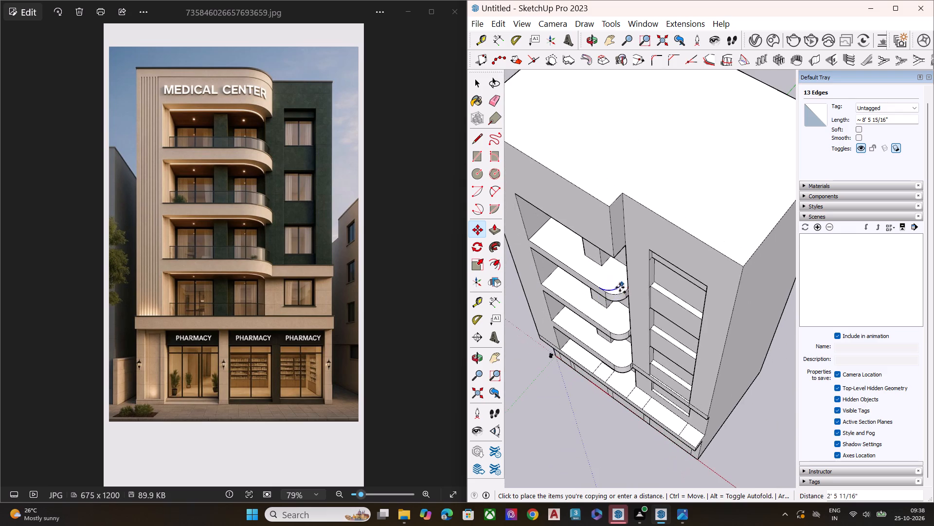
scroll(621, 286, down, 7)
scroll(625, 254, up, 10)
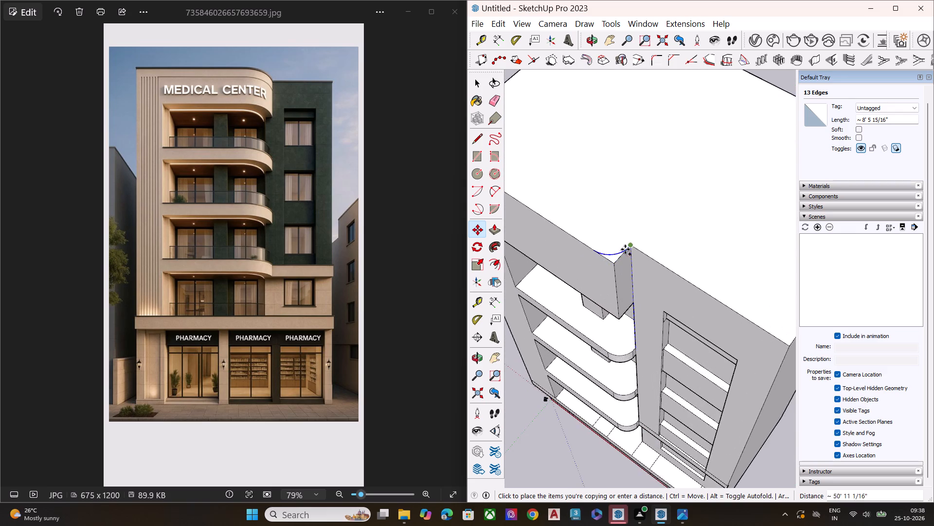
scroll(627, 248, up, 5)
scroll(627, 248, down, 1)
scroll(627, 248, up, 2)
click(634, 244)
key(space)
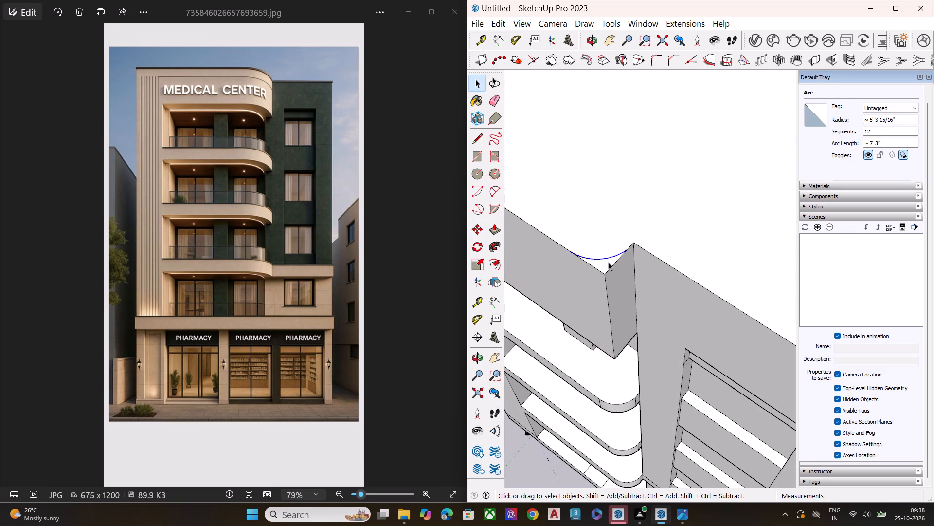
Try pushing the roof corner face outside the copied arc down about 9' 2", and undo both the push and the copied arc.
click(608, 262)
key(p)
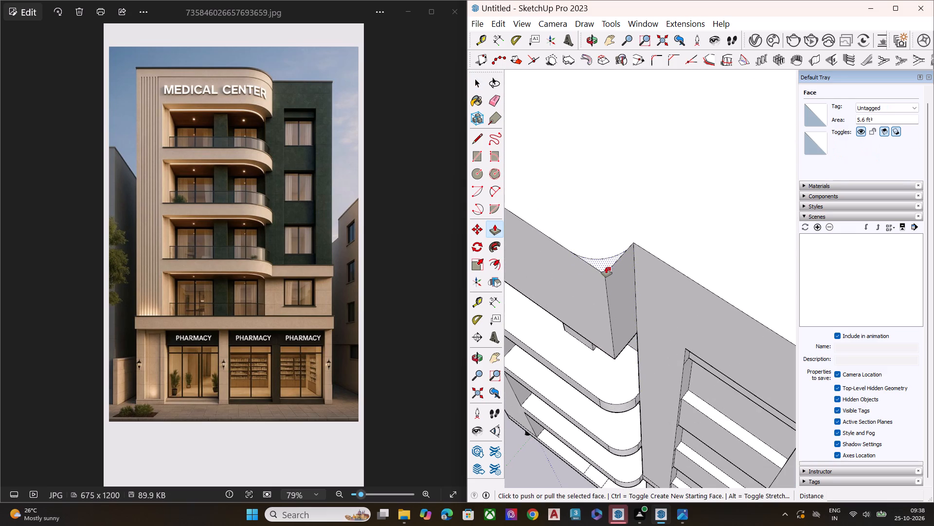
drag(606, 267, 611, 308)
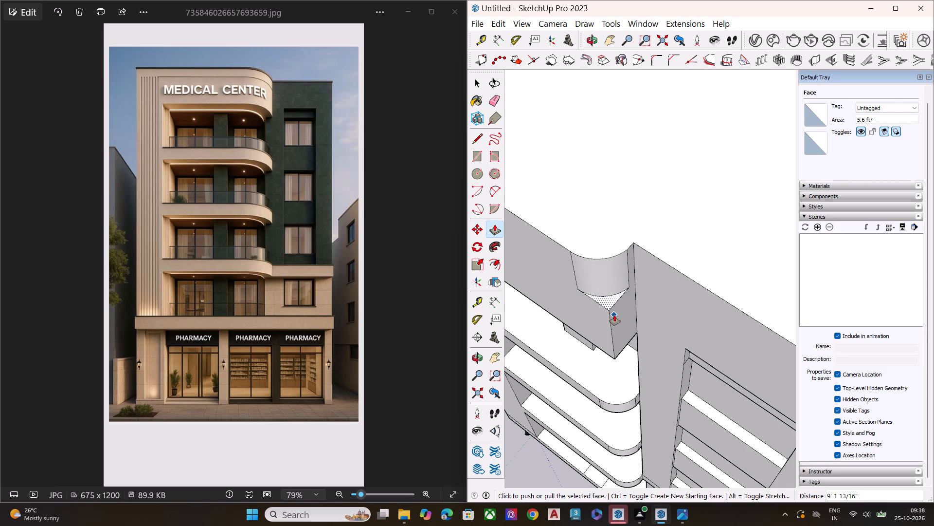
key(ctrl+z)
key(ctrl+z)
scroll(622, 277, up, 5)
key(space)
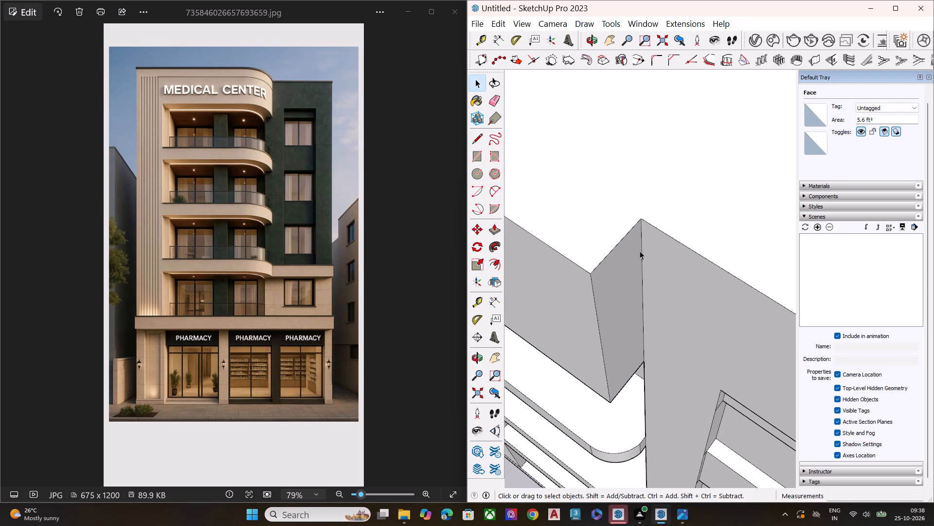
Draw a two-point arc with a bulge of about 1' 6 1/2" from the roof's inner notch corner to the block's front edge.
key(a)
scroll(689, 276, down, 2)
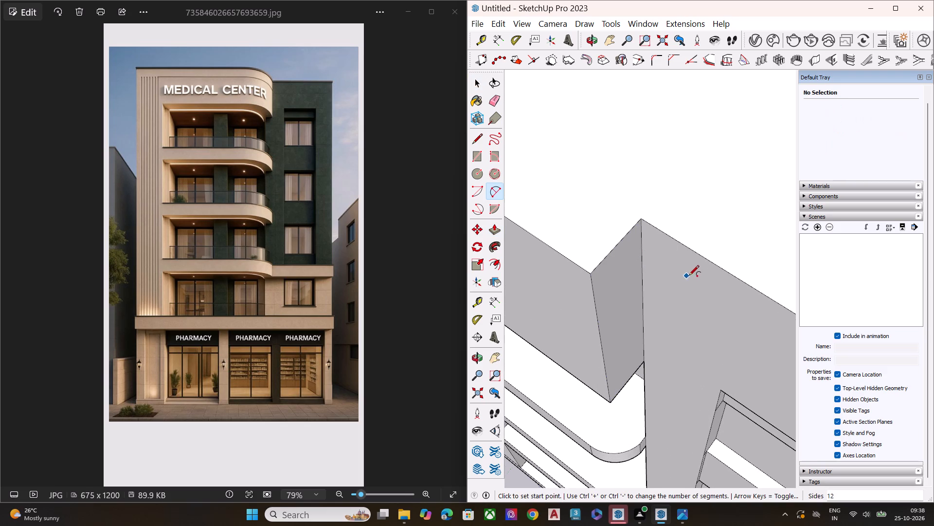
scroll(689, 276, down, 5)
middle_drag(664, 283, 669, 335)
scroll(646, 299, up, 3)
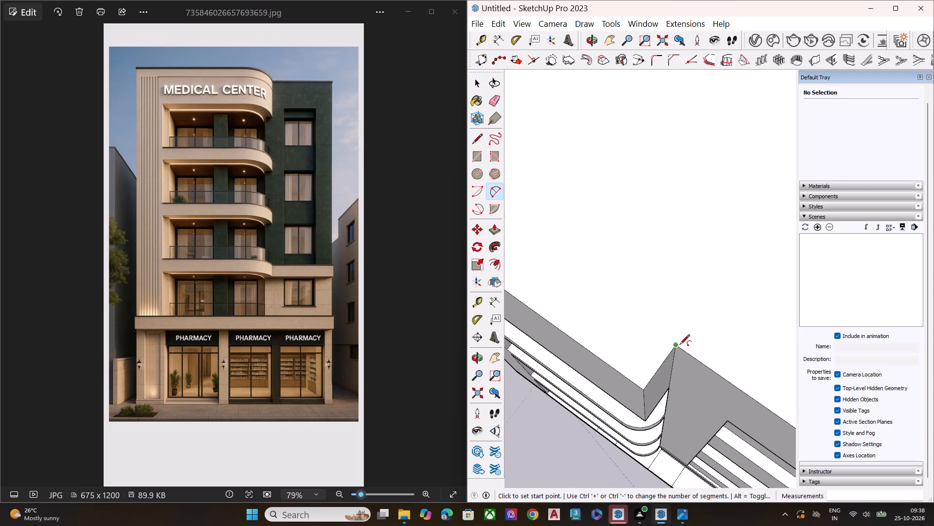
click(678, 344)
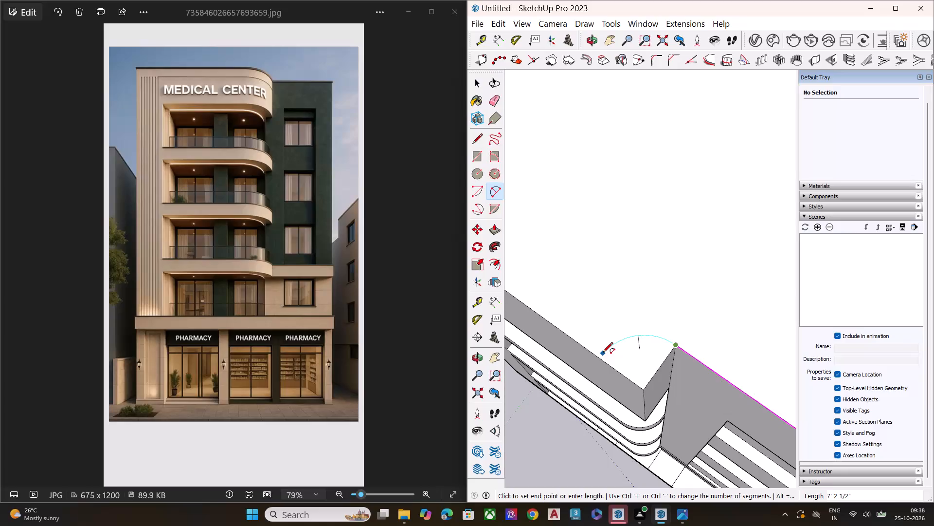
click(591, 349)
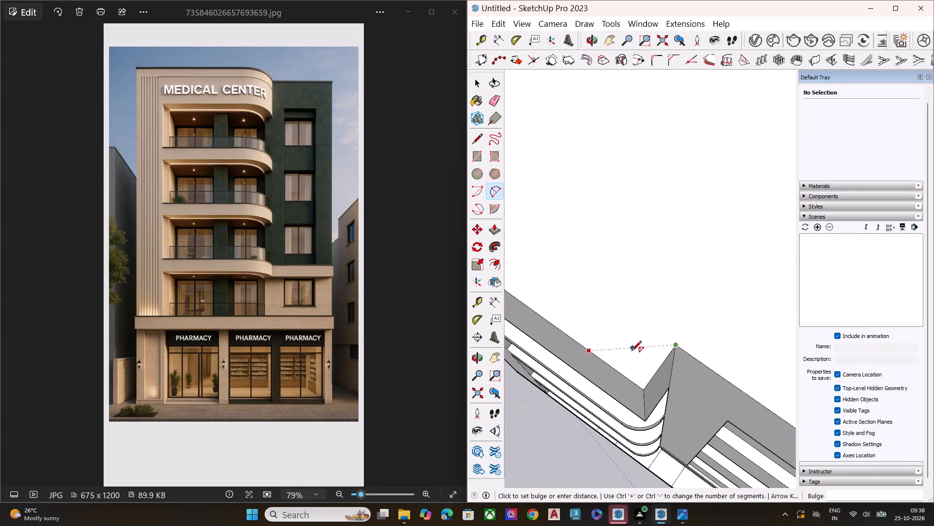
click(642, 365)
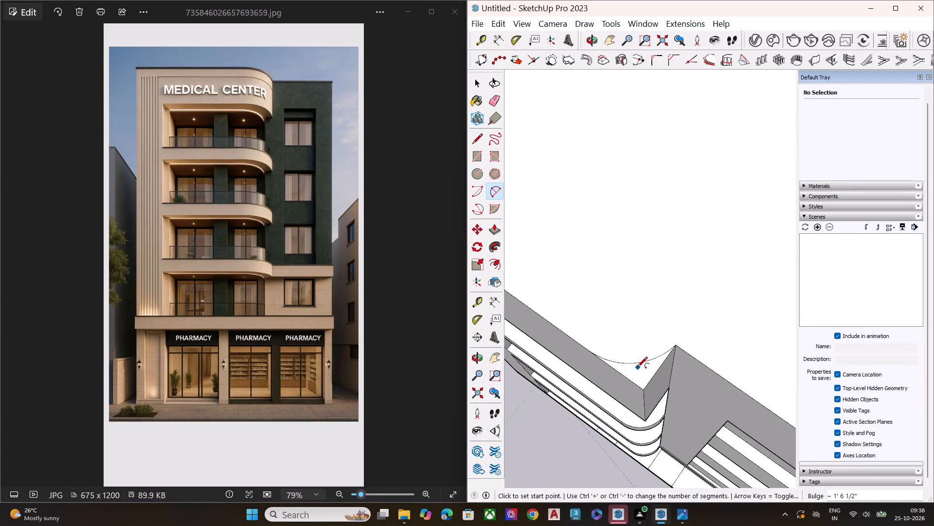
Push the corner face outside the arc down about 24' 11" to the upper block's underside, rounding its front corner.
key(space)
click(637, 371)
middle_drag(650, 385, 685, 337)
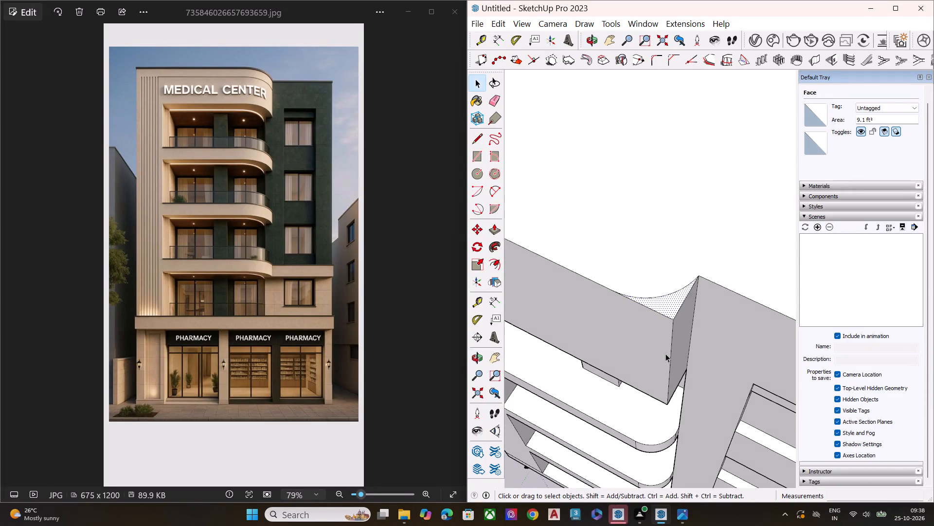
key(p)
click(665, 294)
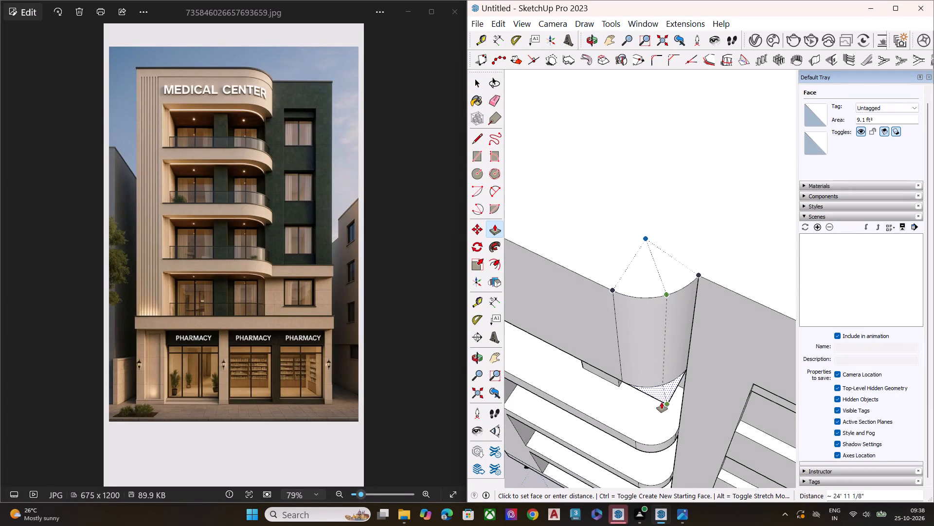
click(662, 403)
key(space)
Inspect the rounded upper block, roof and curved balcony slabs from the front, above and below.
middle_drag(624, 292, 698, 75)
scroll(689, 126, up, 1)
scroll(663, 217, down, 4)
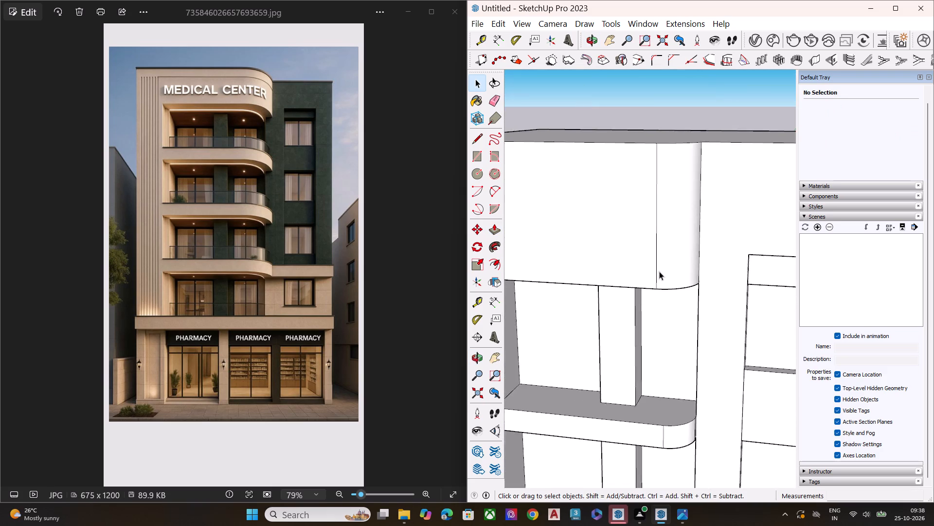
scroll(659, 271, down, 2)
scroll(659, 278, up, 1)
scroll(659, 279, down, 9)
middle_drag(628, 290, 662, 236)
scroll(665, 250, up, 6)
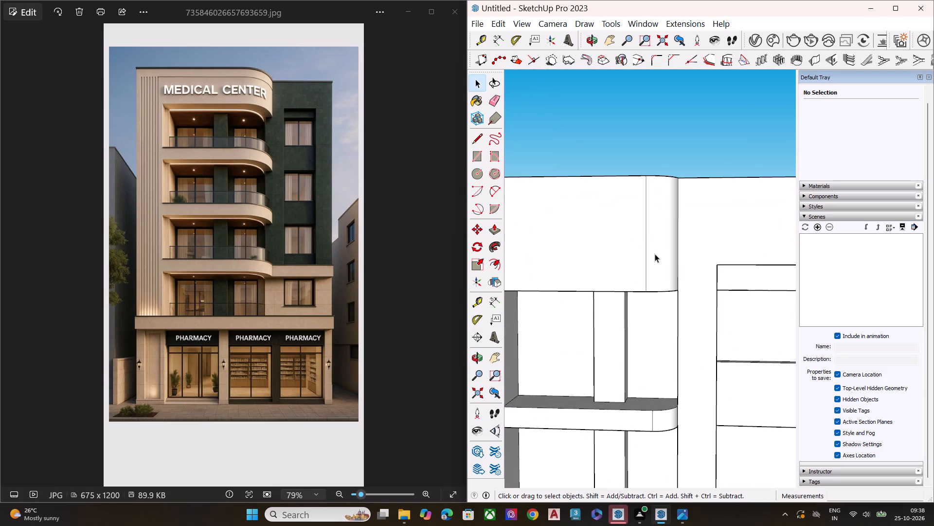
middle_drag(625, 228, 676, 228)
scroll(673, 230, up, 1)
scroll(600, 244, down, 2)
scroll(599, 244, up, 1)
scroll(599, 244, down, 6)
scroll(616, 236, up, 3)
scroll(616, 235, down, 2)
middle_drag(628, 225, 645, 387)
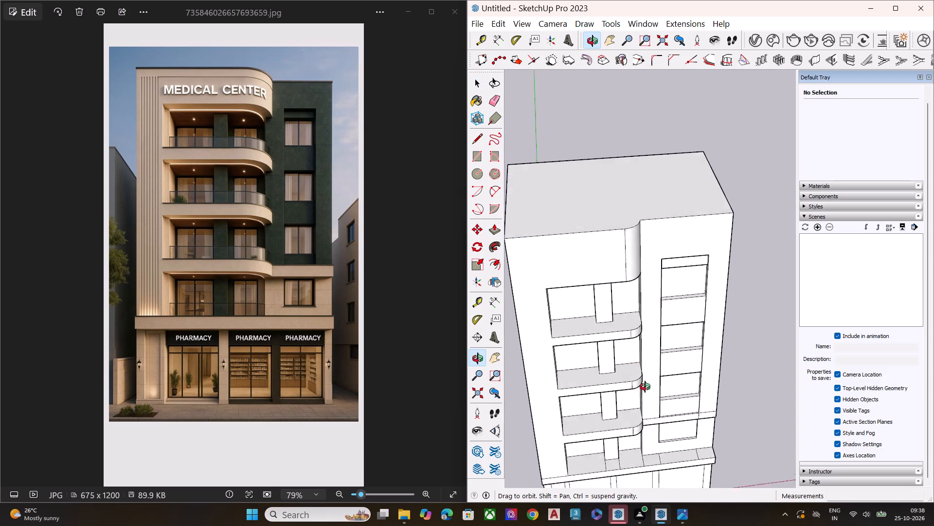
middle_drag(645, 387, 639, 474)
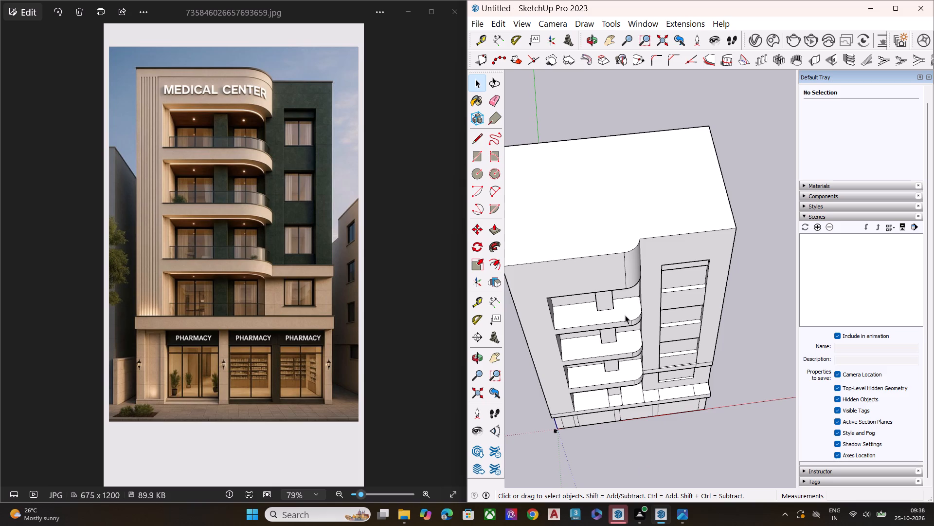
scroll(625, 315, down, 1)
scroll(625, 315, up, 1)
scroll(625, 315, down, 4)
middle_drag(624, 334, 577, 163)
middle_drag(591, 382, 605, 225)
scroll(607, 267, up, 5)
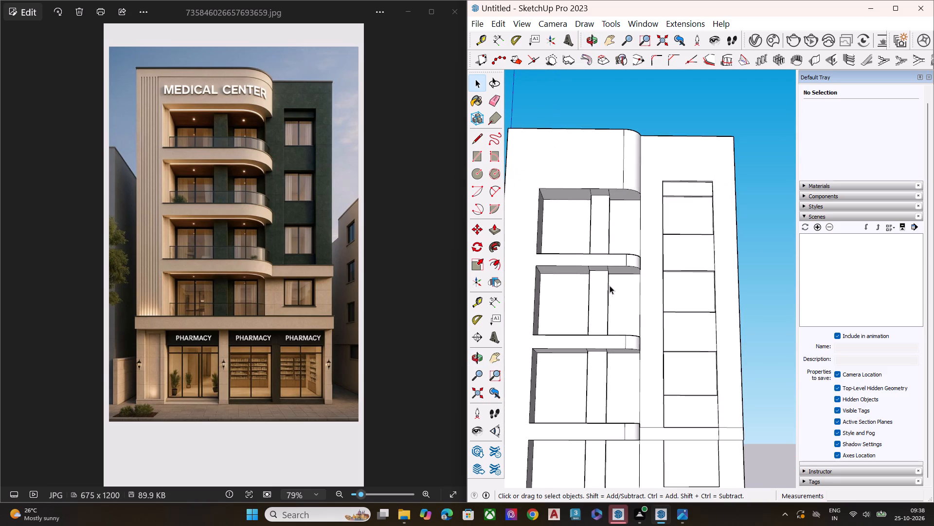
middle_drag(593, 366, 592, 312)
click(615, 348)
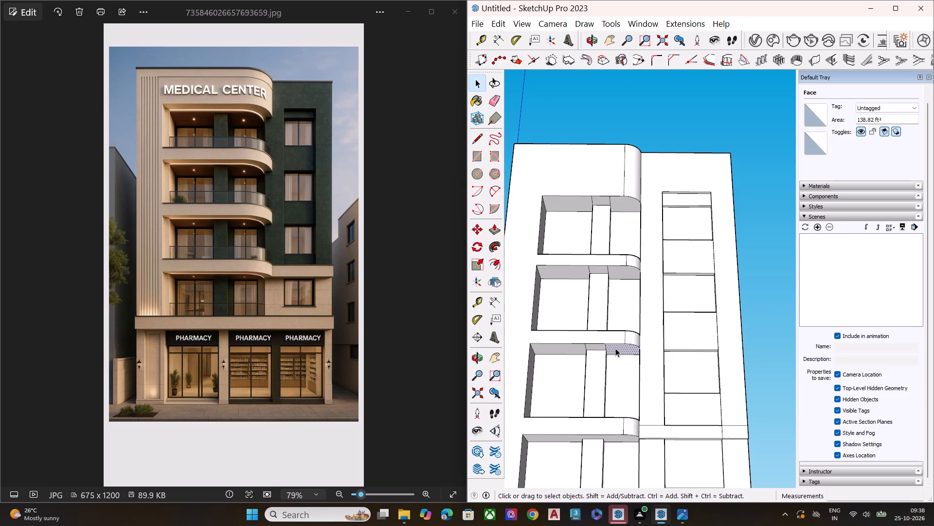
scroll(615, 348, down, 5)
scroll(615, 350, up, 1)
scroll(615, 350, down, 1)
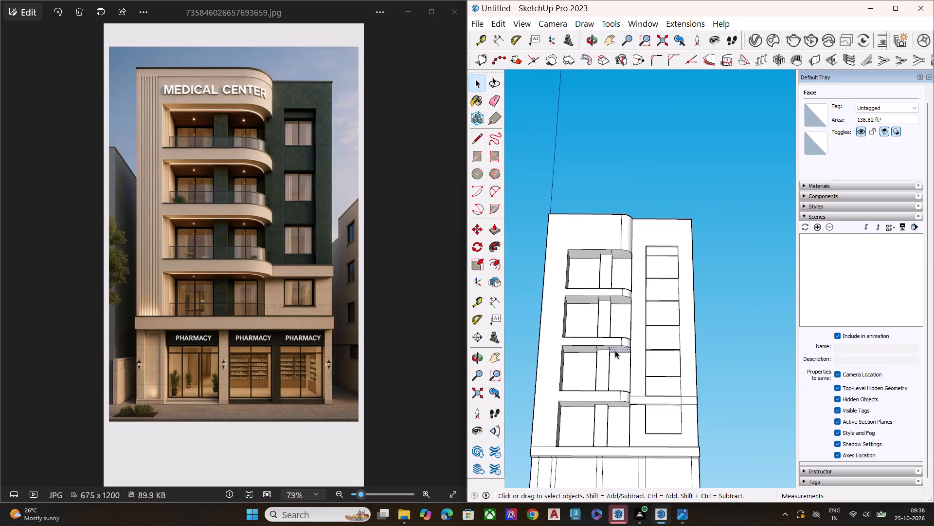
scroll(615, 350, down, 1)
scroll(638, 385, up, 1)
scroll(638, 385, down, 1)
Delete the leftover horizontal line segments on both sides of the tall window recess, level with its bottom edge.
scroll(638, 385, up, 9)
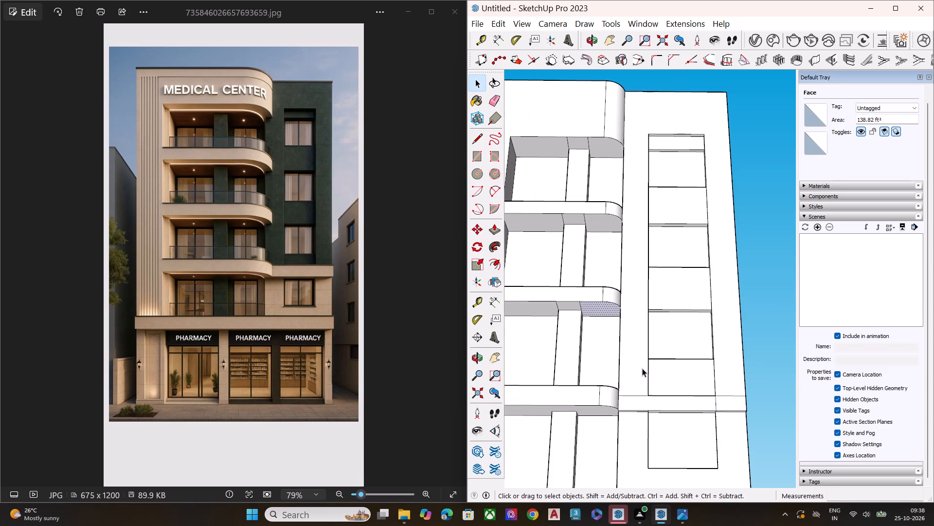
middle_drag(639, 359, 643, 415)
scroll(632, 426, up, 6)
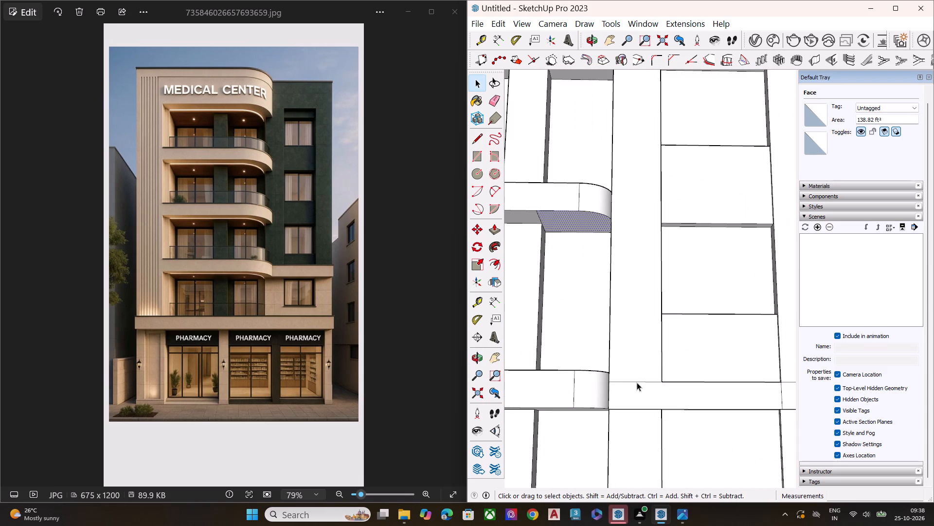
click(637, 382)
key(Delete)
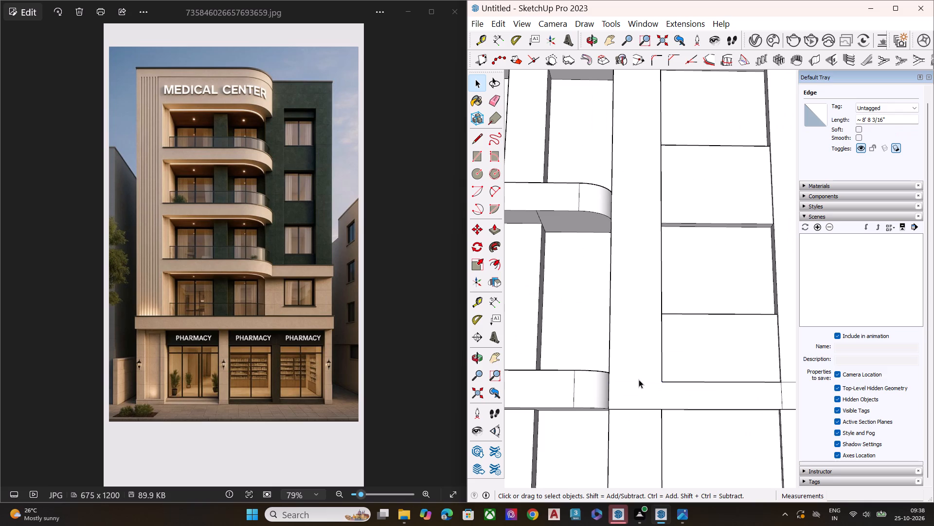
scroll(582, 381, down, 6)
scroll(708, 382, up, 4)
click(710, 382)
key(Delete)
Raise the bottom sill face of the tall window recess about 1' 8 1/4" to the top level of the lowest curved slab.
middle_drag(664, 393, 669, 461)
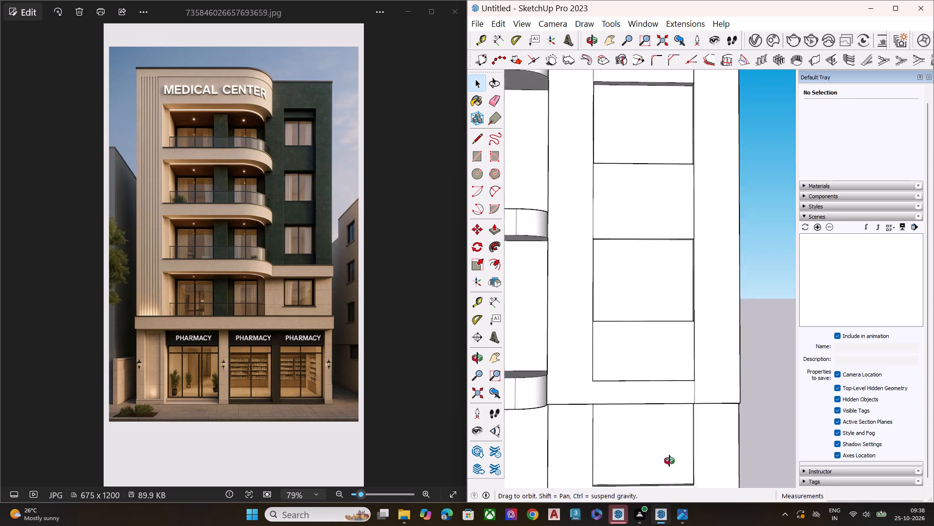
middle_drag(669, 461, 675, 490)
scroll(632, 367, up, 4)
scroll(627, 365, down, 1)
scroll(627, 365, up, 4)
middle_drag(650, 389, 648, 489)
scroll(647, 390, up, 6)
scroll(651, 376, down, 5)
scroll(677, 370, up, 2)
scroll(682, 371, down, 10)
middle_drag(656, 392, 669, 457)
scroll(652, 357, up, 1)
scroll(648, 351, down, 1)
scroll(646, 350, up, 3)
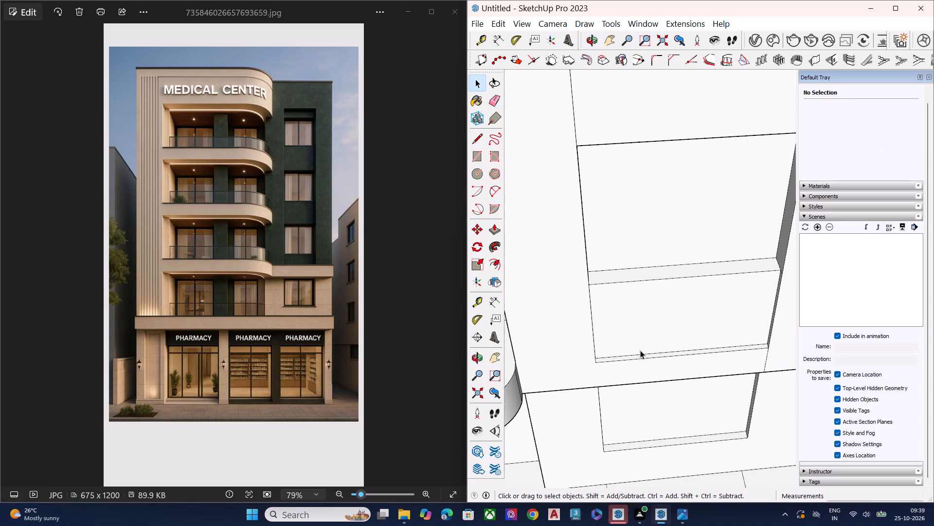
click(644, 356)
middle_drag(647, 361, 648, 430)
scroll(648, 431, up, 2)
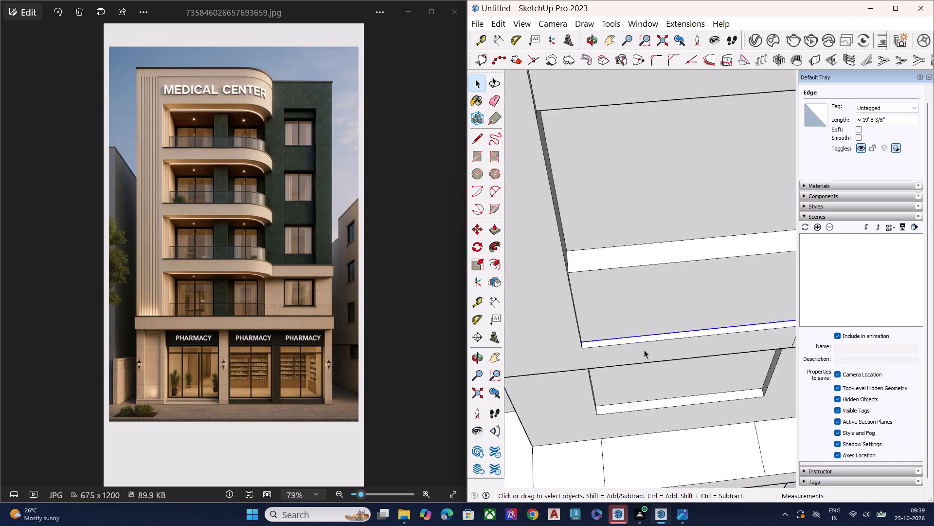
scroll(644, 350, up, 1)
scroll(645, 353, down, 1)
scroll(644, 349, up, 4)
scroll(642, 347, down, 1)
scroll(642, 347, up, 2)
click(639, 335)
key(p)
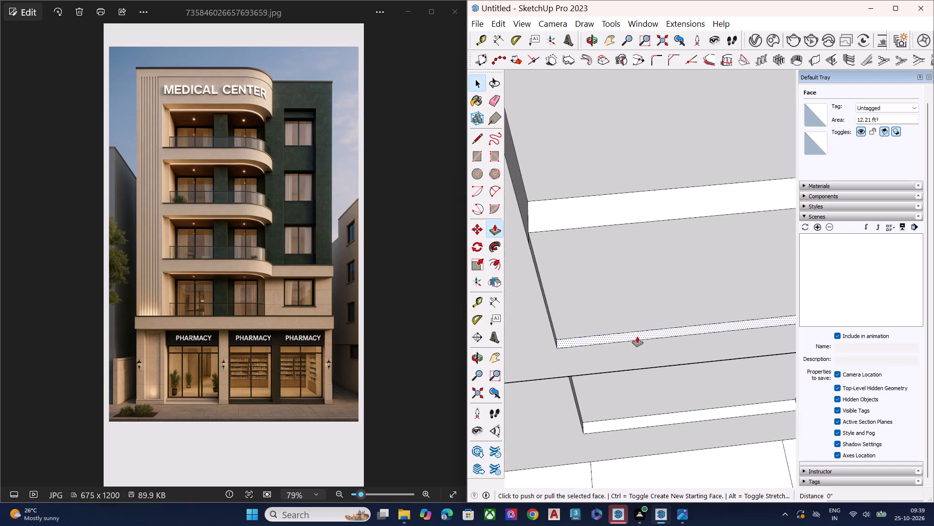
click(637, 337)
scroll(653, 334, down, 6)
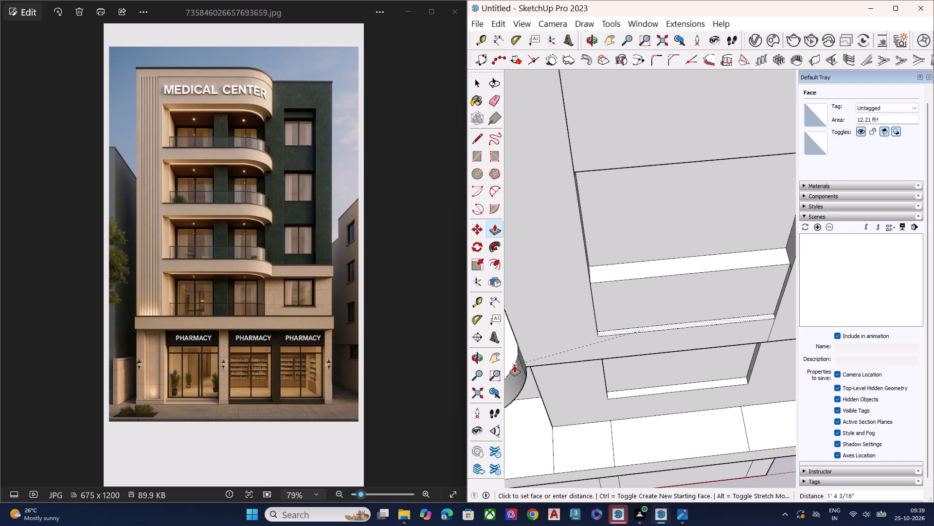
click(514, 368)
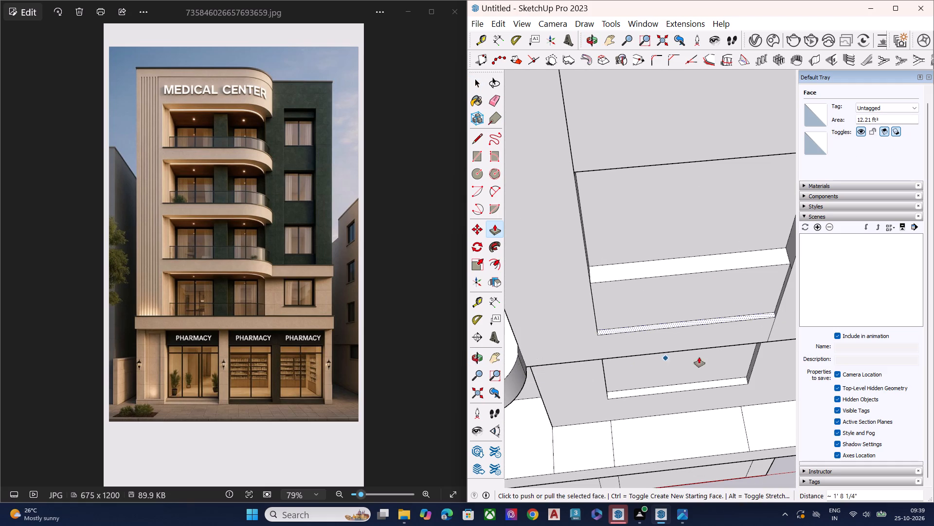
Erase the short vertical line below the tall window recess's outer lower corner.
middle_drag(722, 354, 702, 144)
scroll(716, 202, down, 11)
middle_drag(722, 273, 732, 232)
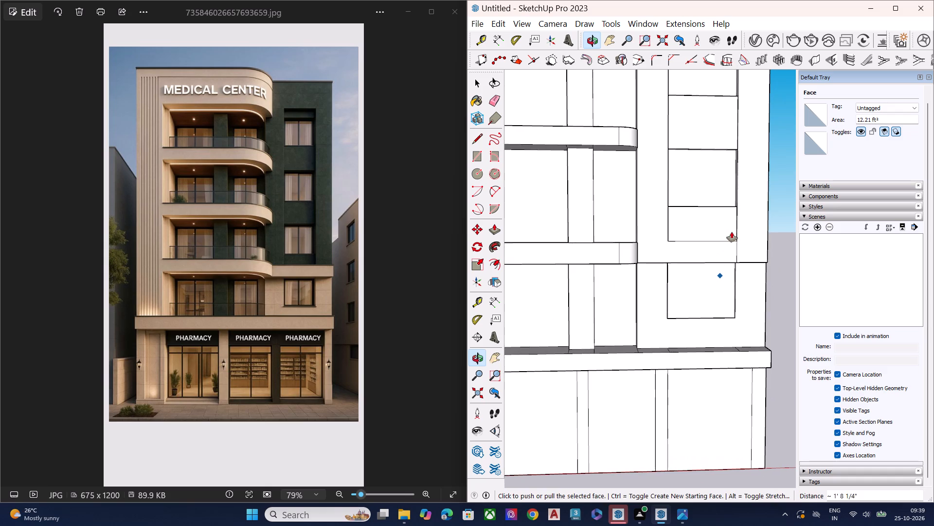
scroll(732, 239, up, 1)
scroll(732, 239, down, 2)
middle_drag(687, 258, 694, 233)
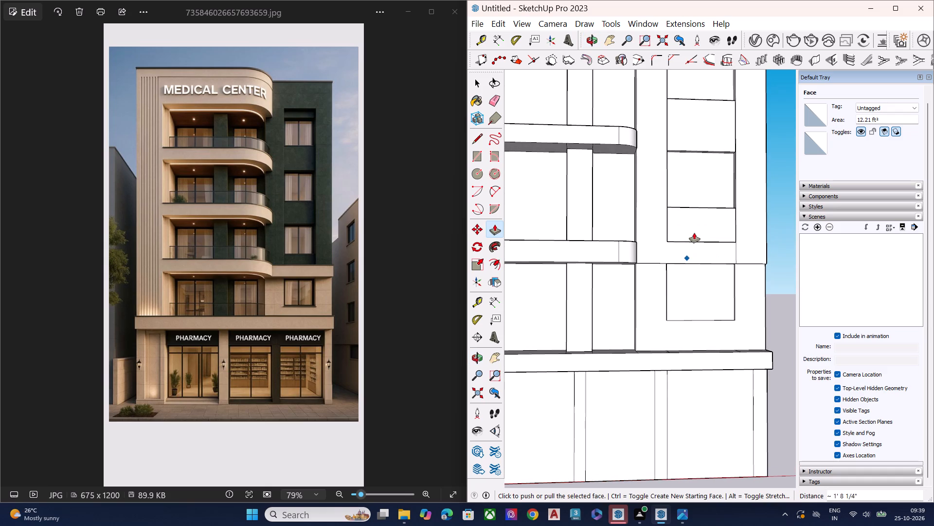
scroll(687, 250, down, 2)
scroll(694, 257, up, 4)
scroll(697, 262, down, 2)
key(space)
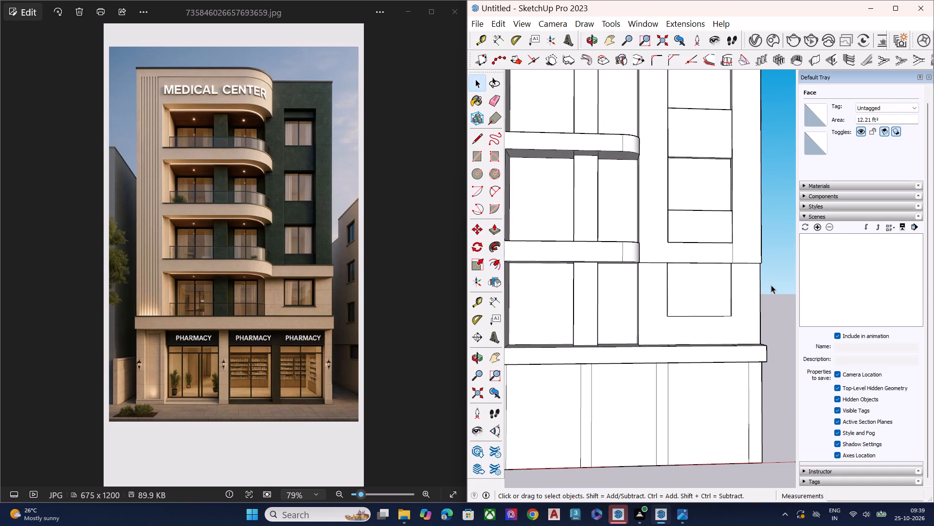
click(775, 285)
scroll(639, 307, down, 1)
scroll(629, 310, up, 3)
scroll(627, 312, down, 2)
key(e)
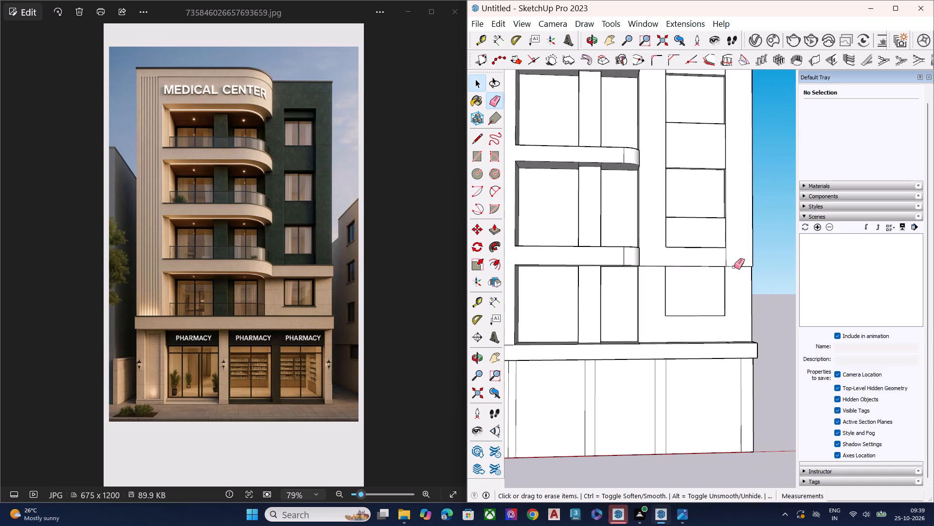
click(726, 256)
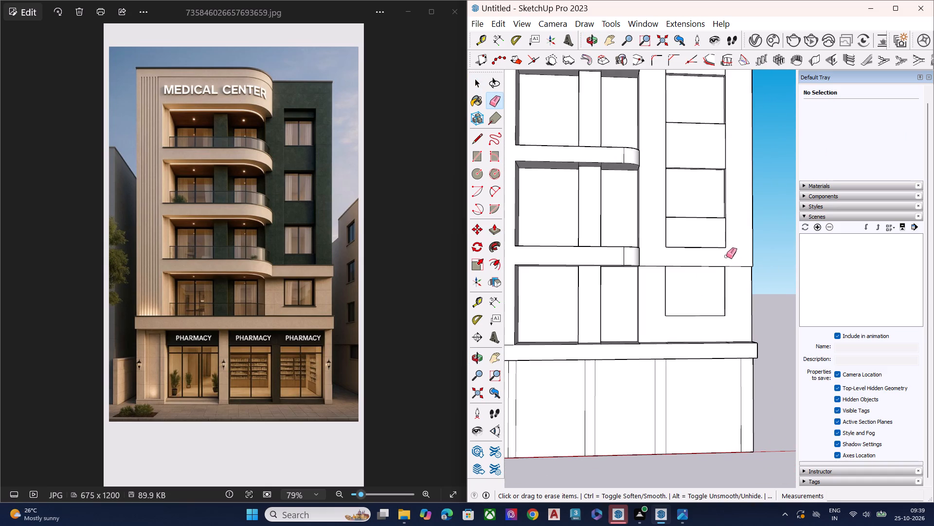
key(space)
click(763, 273)
Examine the facade's overall proportions and the balcony slabs and piers up close.
scroll(761, 283, down, 8)
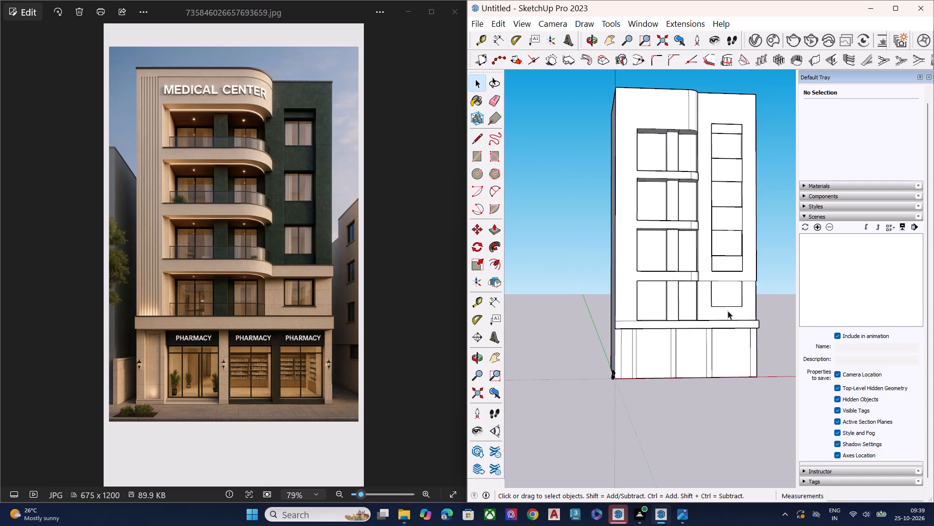
scroll(723, 313, down, 6)
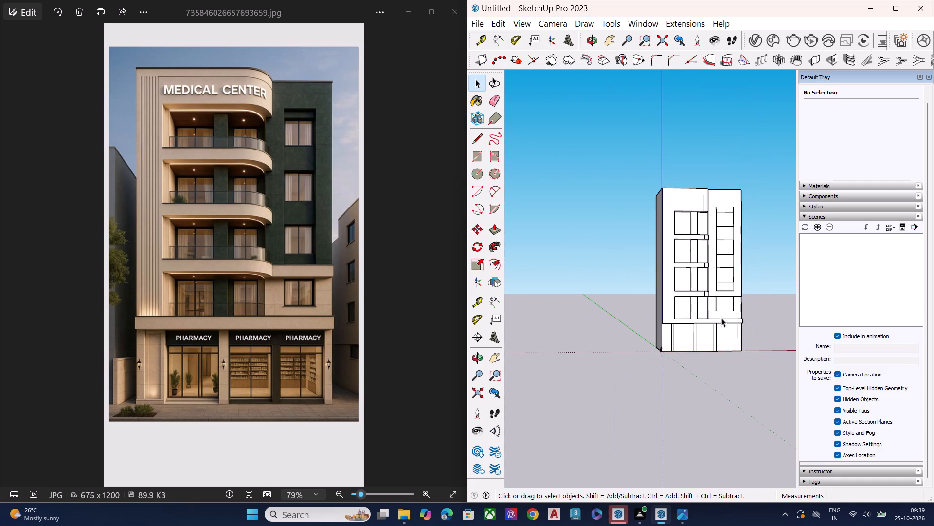
scroll(703, 252, up, 8)
scroll(728, 261, down, 1)
scroll(728, 261, up, 1)
scroll(728, 261, down, 1)
scroll(728, 261, up, 3)
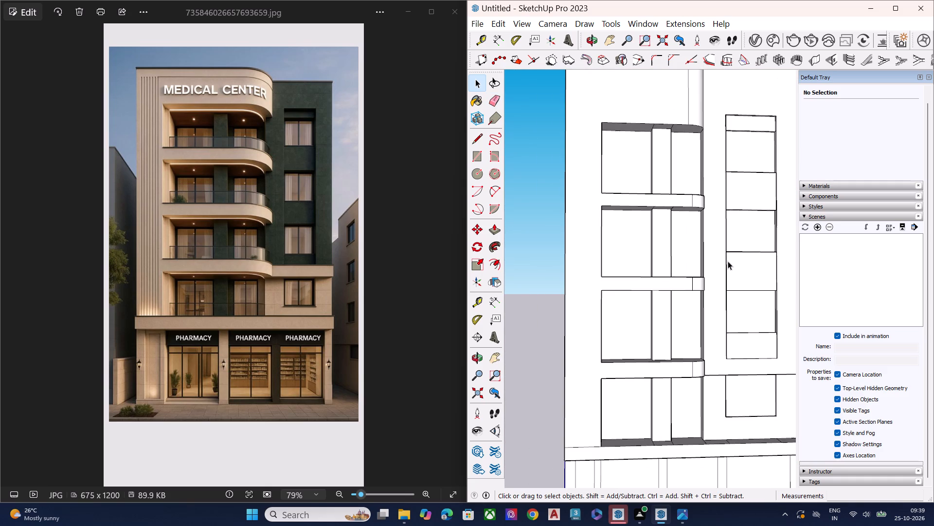
scroll(695, 288, up, 5)
scroll(689, 286, down, 1)
scroll(688, 286, up, 3)
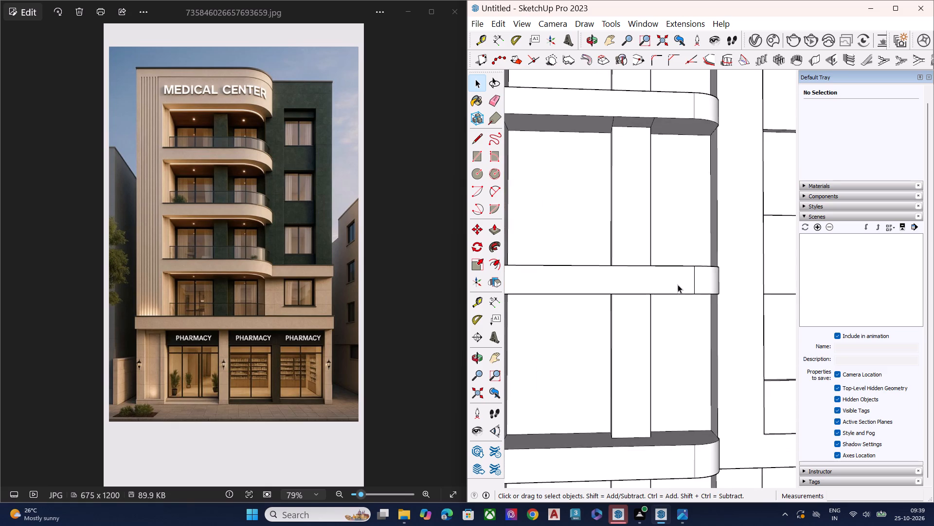
Raise the top face of the middle curved balcony slab slightly with Push/Pull to thicken the slab.
middle_drag(678, 284, 688, 371)
click(688, 266)
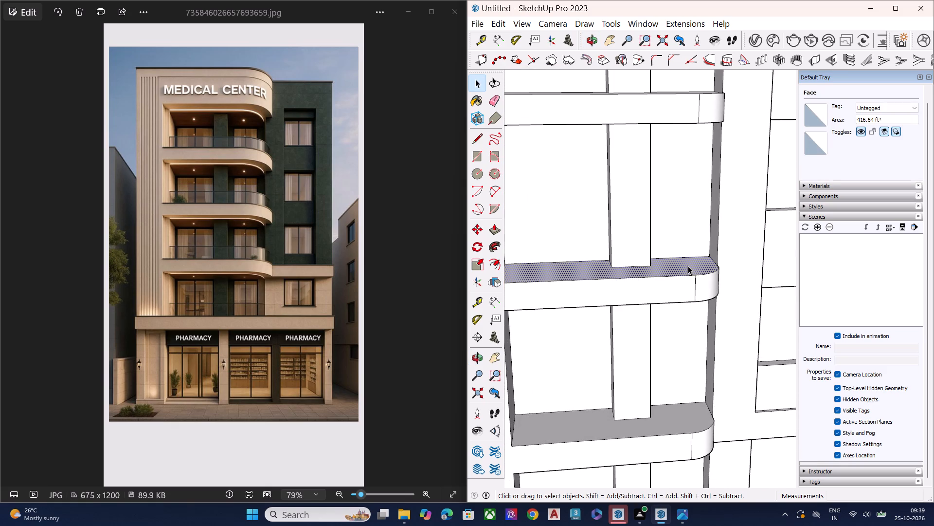
key(p)
click(688, 266)
click(688, 255)
key(space)
Raise the top face of the uppermost curved balcony slab with Push/Pull to thicken it like the middle slab.
scroll(647, 283, down, 1)
scroll(645, 285, up, 1)
scroll(642, 287, down, 3)
scroll(641, 297, up, 1)
scroll(641, 301, down, 2)
middle_drag(689, 311, 657, 234)
scroll(657, 233, up, 1)
scroll(624, 200, down, 3)
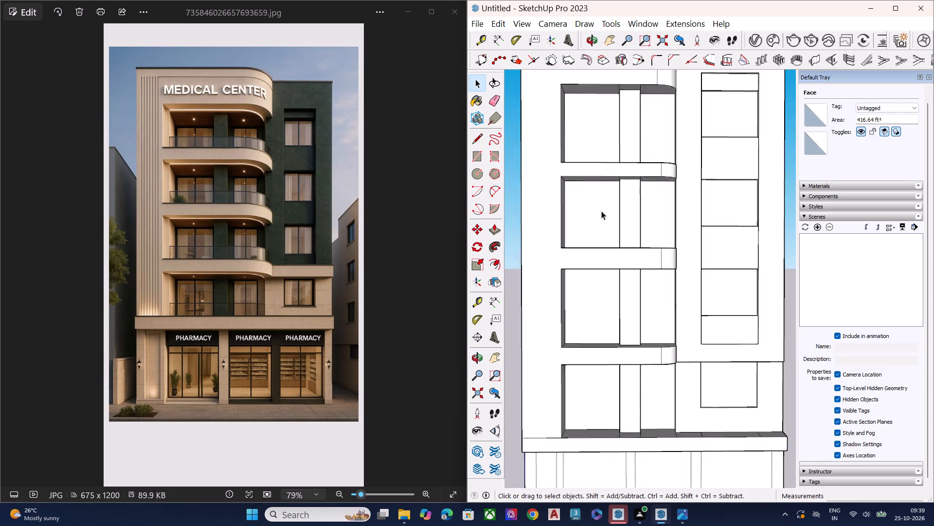
scroll(601, 211, down, 4)
middle_drag(724, 248, 727, 236)
scroll(641, 238, up, 3)
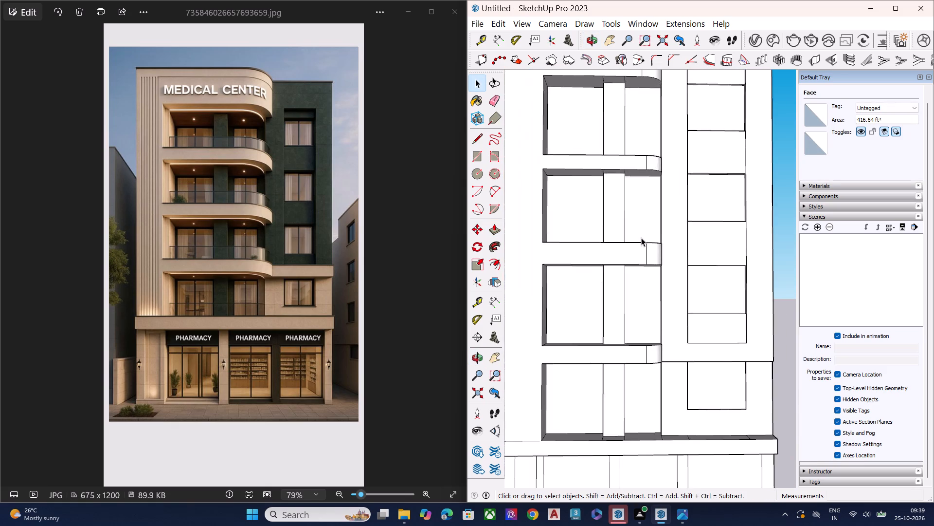
scroll(641, 238, up, 1)
scroll(640, 250, down, 5)
middle_drag(655, 230, 668, 319)
scroll(657, 221, up, 4)
scroll(654, 195, down, 1)
scroll(654, 195, up, 2)
scroll(653, 195, down, 2)
scroll(653, 195, up, 3)
click(628, 196)
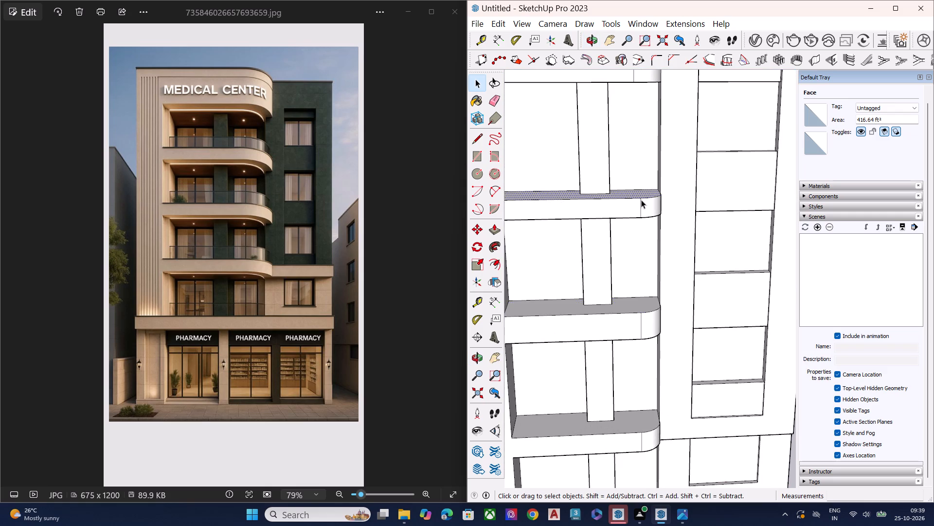
scroll(641, 201, up, 1)
middle_drag(641, 203, 636, 316)
key(p)
click(631, 219)
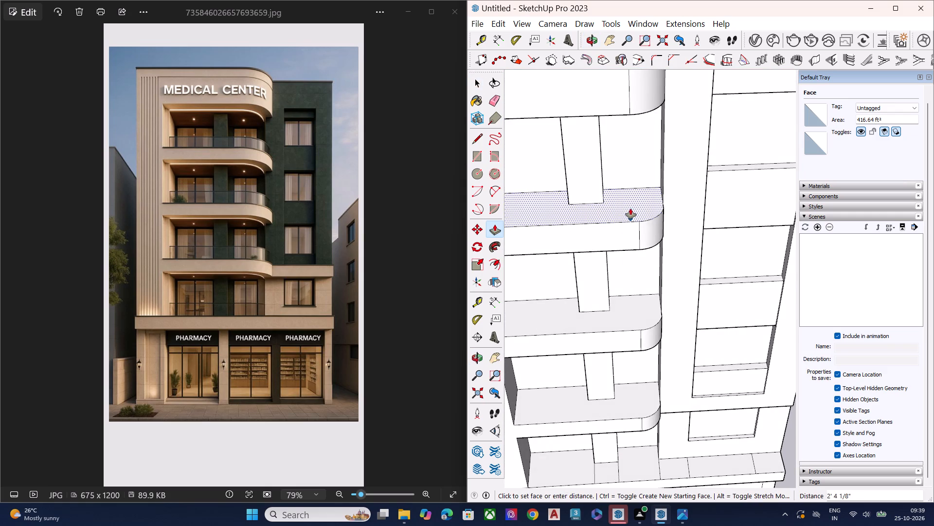
click(631, 207)
key(space)
Examine the thickened balcony slabs and the overall facade proportions against the reference image.
middle_drag(659, 268, 640, 111)
scroll(640, 110, up, 1)
scroll(660, 152, down, 3)
scroll(665, 165, up, 1)
scroll(666, 171, down, 3)
scroll(669, 180, up, 1)
scroll(669, 181, down, 1)
scroll(669, 182, up, 2)
scroll(669, 183, down, 2)
middle_drag(679, 246, 689, 222)
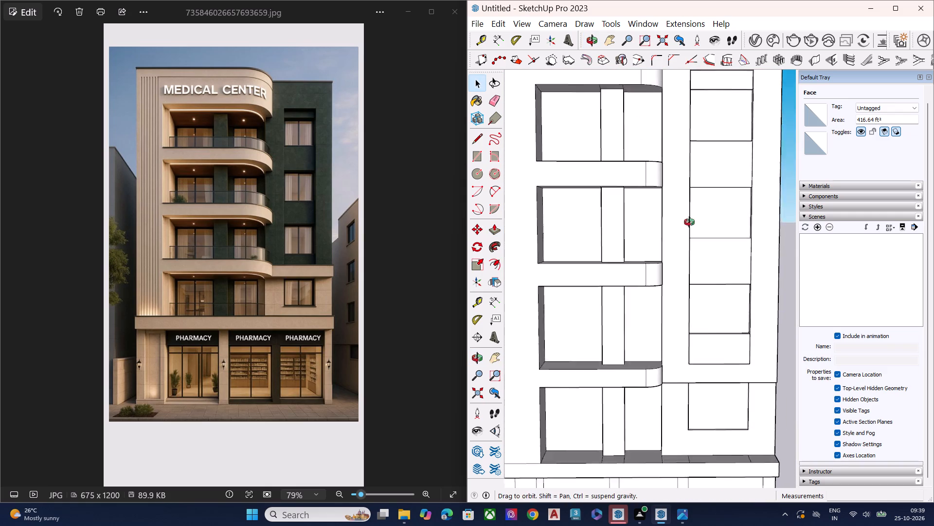
middle_drag(689, 222, 694, 215)
key(space)
scroll(668, 195, up, 1)
scroll(664, 204, down, 4)
key(e)
ctrl+scroll(655, 221, up, 1)
scroll(653, 181, down, 1)
scroll(653, 181, up, 1)
scroll(653, 181, down, 1)
scroll(653, 180, up, 2)
scroll(653, 180, down, 1)
scroll(653, 180, up, 1)
scroll(653, 180, down, 1)
scroll(653, 180, up, 2)
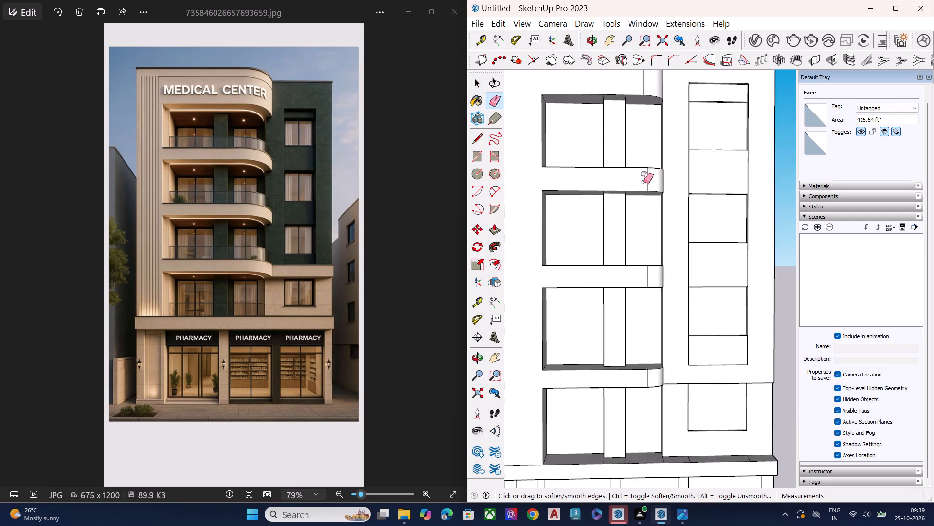
scroll(607, 256, down, 3)
scroll(607, 259, up, 2)
scroll(606, 259, down, 5)
key(space)
click(750, 263)
scroll(697, 247, down, 3)
scroll(698, 254, up, 1)
scroll(699, 255, down, 4)
middle_drag(719, 256, 578, 275)
scroll(665, 200, up, 1)
scroll(662, 196, down, 2)
scroll(660, 194, up, 1)
scroll(660, 193, down, 2)
scroll(660, 192, up, 2)
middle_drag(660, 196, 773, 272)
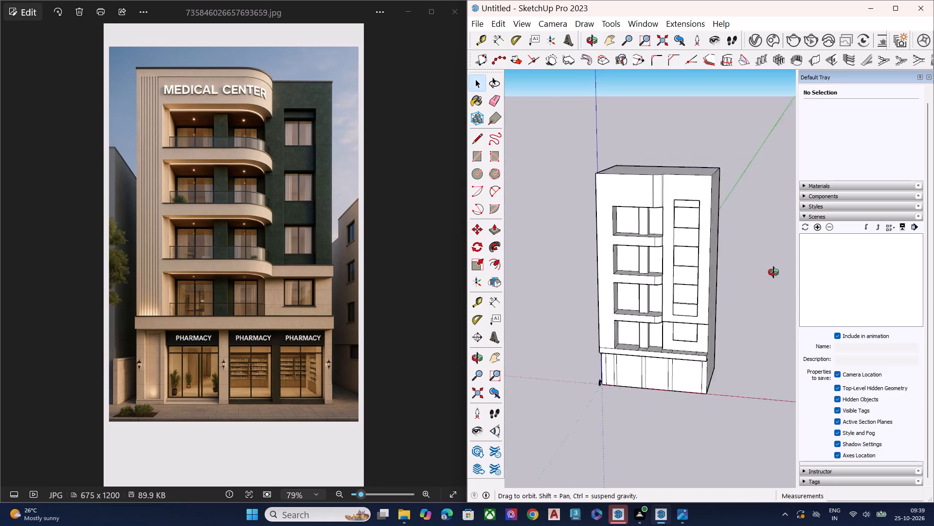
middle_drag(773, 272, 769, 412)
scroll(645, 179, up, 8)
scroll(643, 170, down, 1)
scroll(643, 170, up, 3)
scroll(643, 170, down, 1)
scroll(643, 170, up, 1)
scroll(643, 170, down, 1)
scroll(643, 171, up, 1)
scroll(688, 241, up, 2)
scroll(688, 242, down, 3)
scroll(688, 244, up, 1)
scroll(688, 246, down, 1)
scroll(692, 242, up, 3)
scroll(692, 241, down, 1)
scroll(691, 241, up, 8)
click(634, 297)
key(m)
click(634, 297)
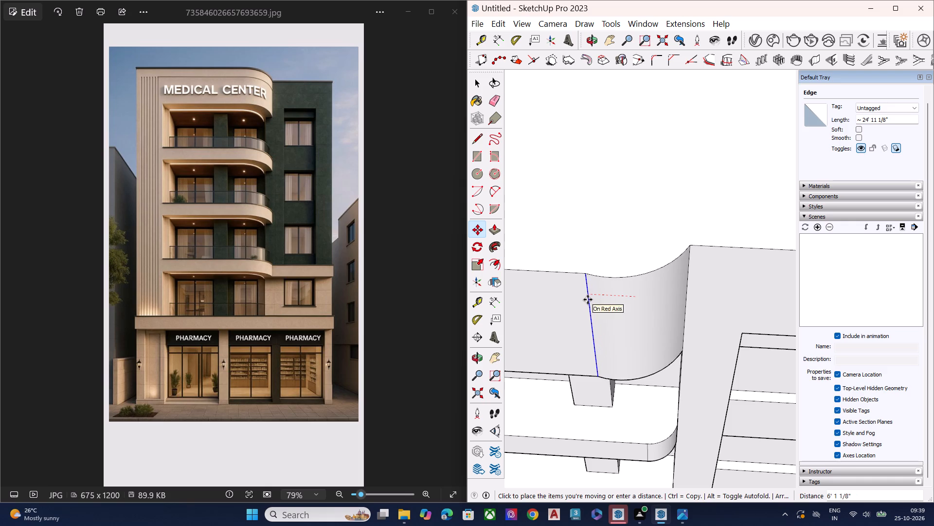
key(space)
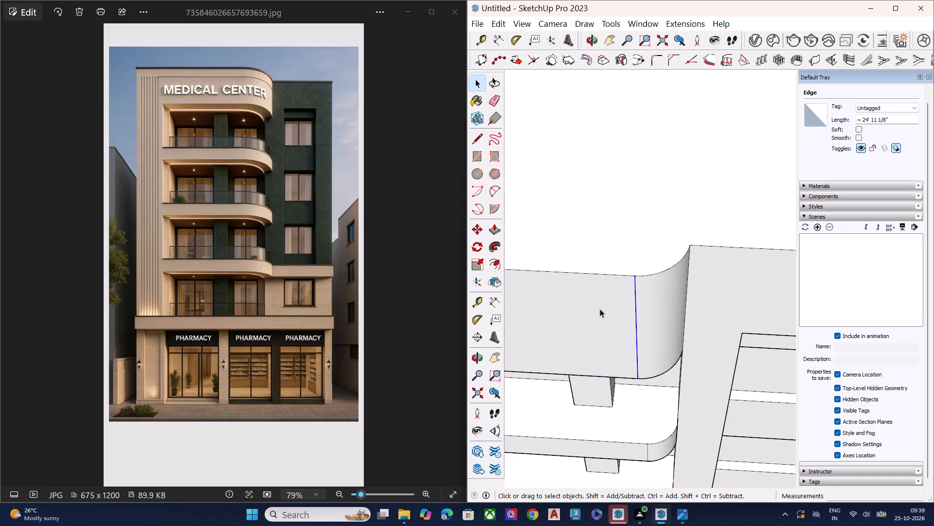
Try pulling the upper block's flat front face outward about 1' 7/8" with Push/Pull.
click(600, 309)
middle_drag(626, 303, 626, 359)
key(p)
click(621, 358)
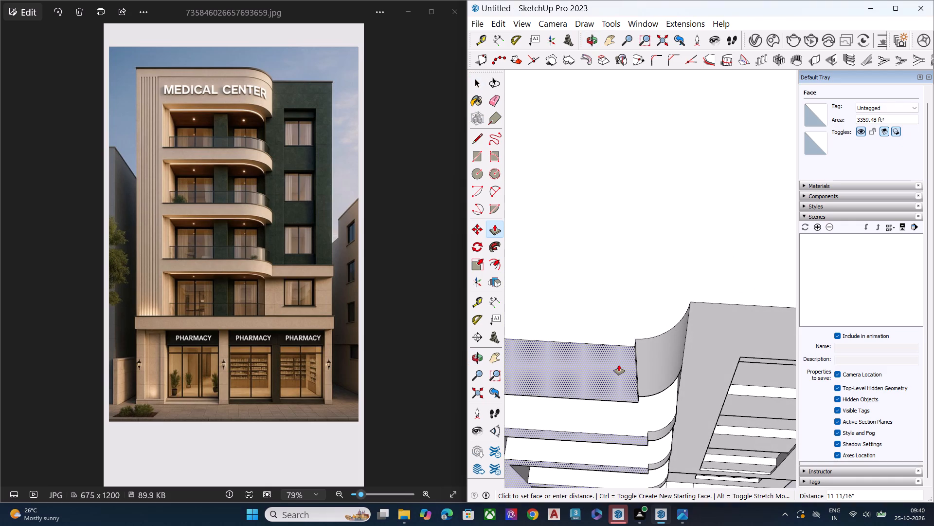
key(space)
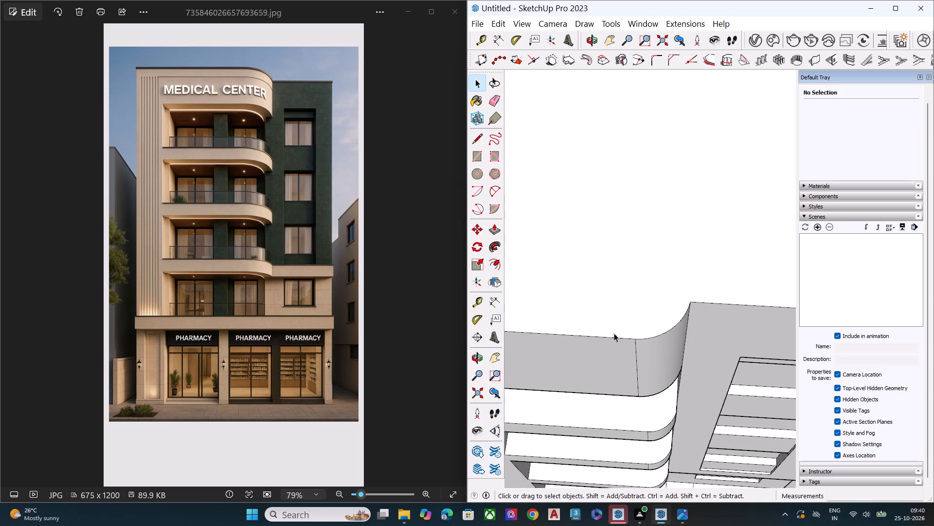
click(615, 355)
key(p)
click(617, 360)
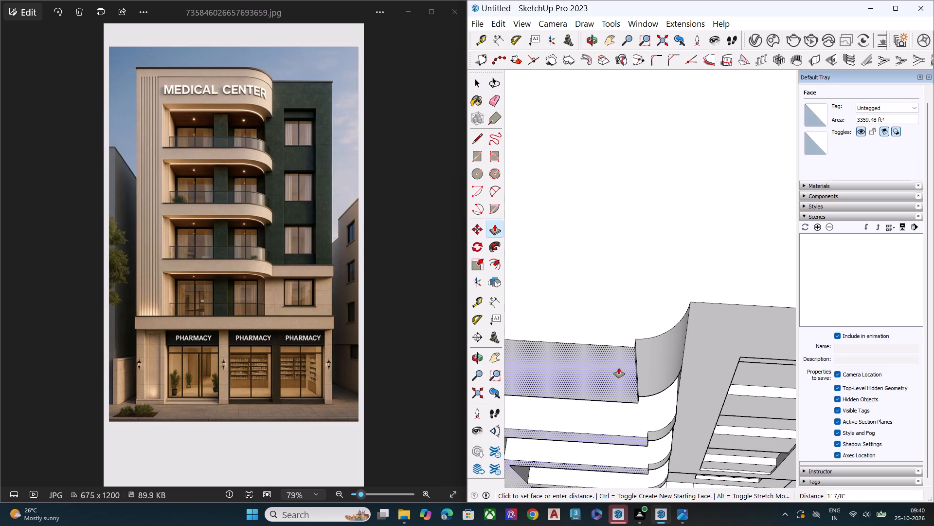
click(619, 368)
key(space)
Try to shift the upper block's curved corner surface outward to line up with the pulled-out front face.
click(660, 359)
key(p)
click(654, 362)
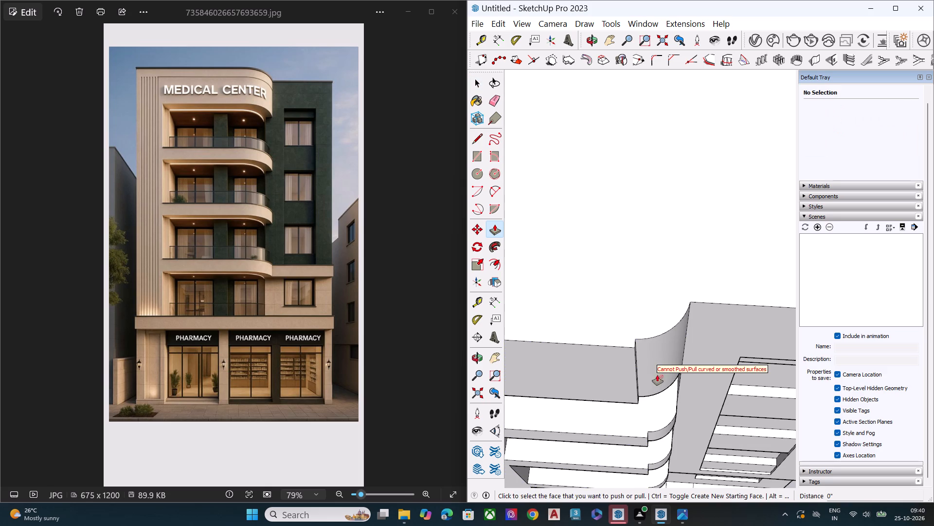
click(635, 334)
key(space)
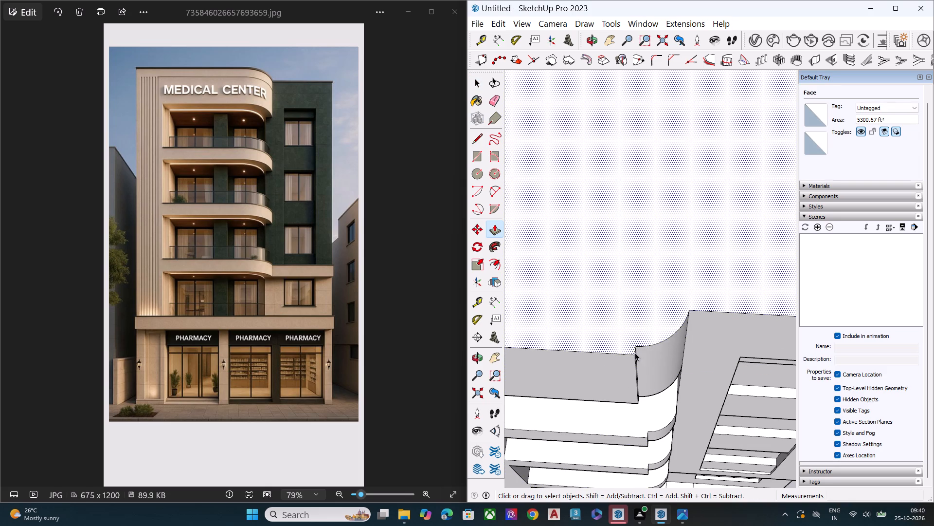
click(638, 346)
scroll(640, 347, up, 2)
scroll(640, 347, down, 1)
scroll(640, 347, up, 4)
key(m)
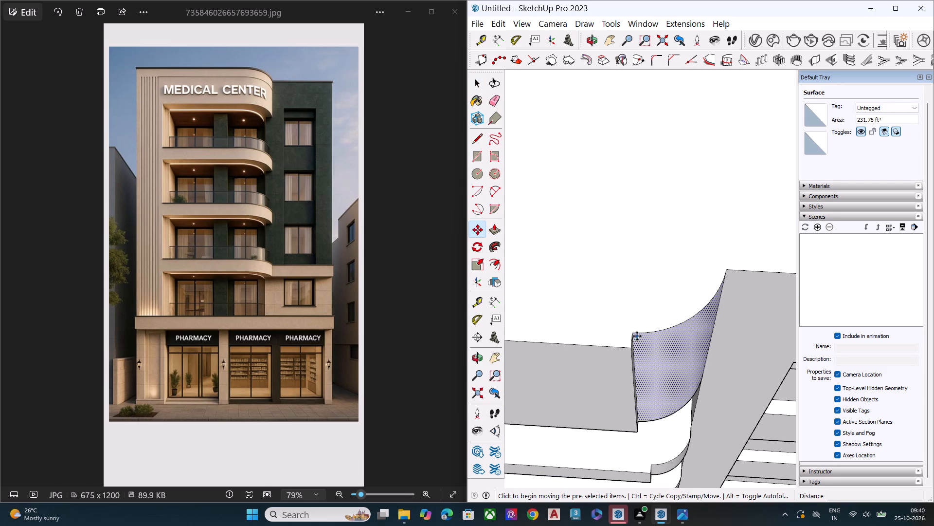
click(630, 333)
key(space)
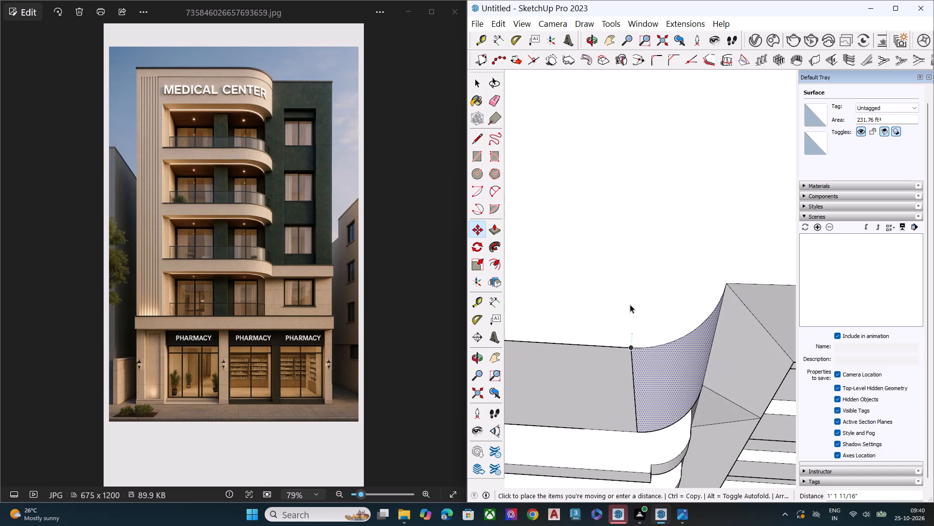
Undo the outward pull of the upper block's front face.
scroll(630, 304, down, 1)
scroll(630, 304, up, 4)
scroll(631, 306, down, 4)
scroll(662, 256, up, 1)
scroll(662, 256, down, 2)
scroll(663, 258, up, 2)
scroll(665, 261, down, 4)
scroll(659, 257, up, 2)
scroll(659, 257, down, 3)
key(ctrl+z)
Examine the whole facade, the balcony slabs and the upper block's rounded corner from the front and from above.
scroll(644, 251, down, 1)
scroll(644, 251, up, 1)
scroll(644, 251, down, 2)
scroll(643, 251, up, 1)
scroll(642, 252, down, 2)
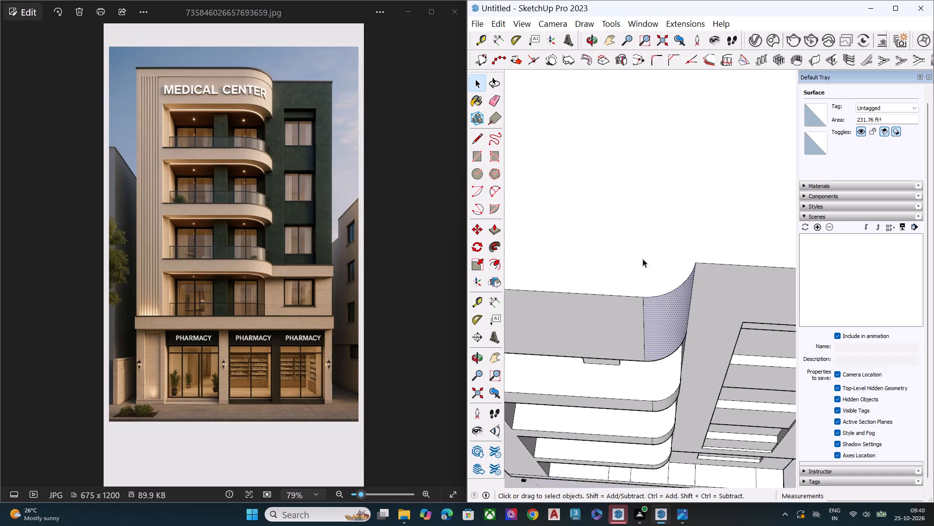
scroll(643, 259, down, 1)
middle_drag(649, 298, 648, 196)
key(space)
scroll(650, 186, down, 2)
scroll(650, 188, up, 1)
scroll(649, 194, down, 2)
scroll(649, 196, up, 1)
scroll(649, 197, down, 2)
middle_drag(652, 259, 674, 154)
scroll(652, 167, down, 11)
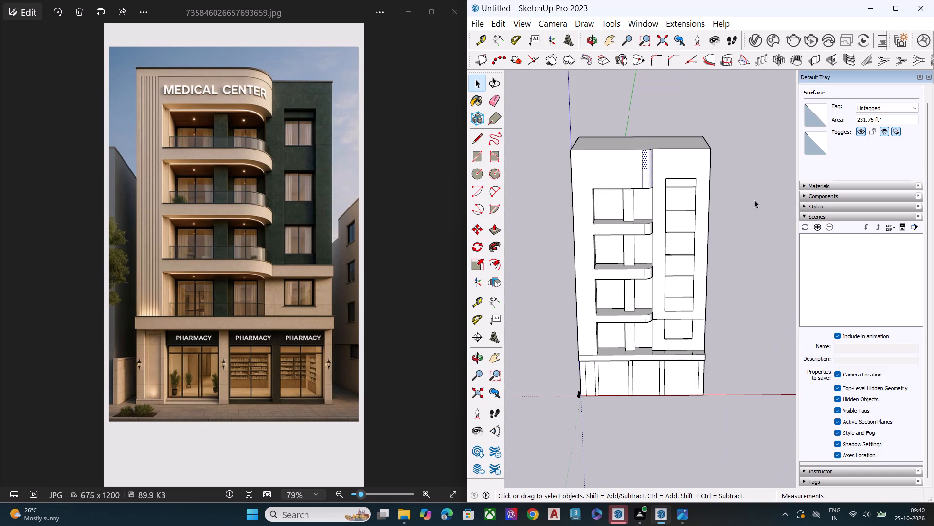
click(762, 190)
middle_drag(726, 214, 741, 149)
scroll(666, 220, up, 1)
scroll(643, 235, down, 3)
scroll(641, 236, up, 7)
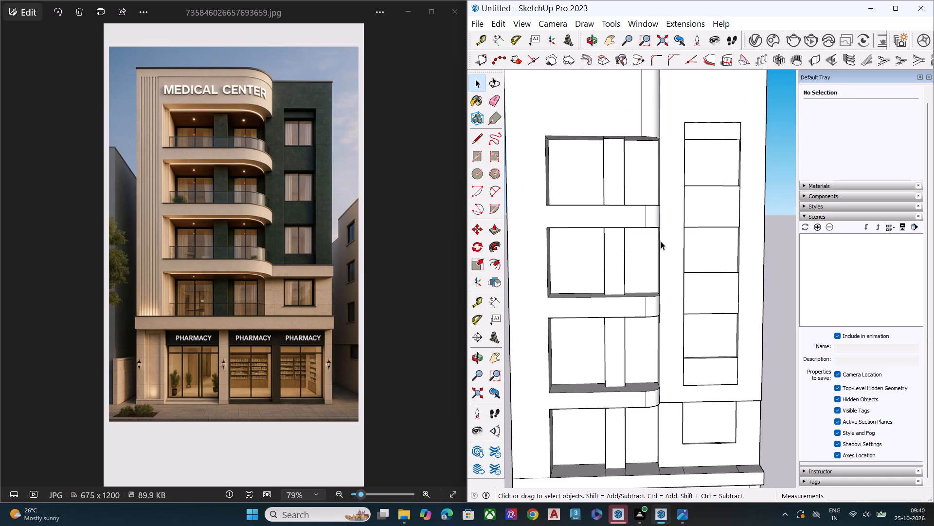
scroll(650, 243, down, 2)
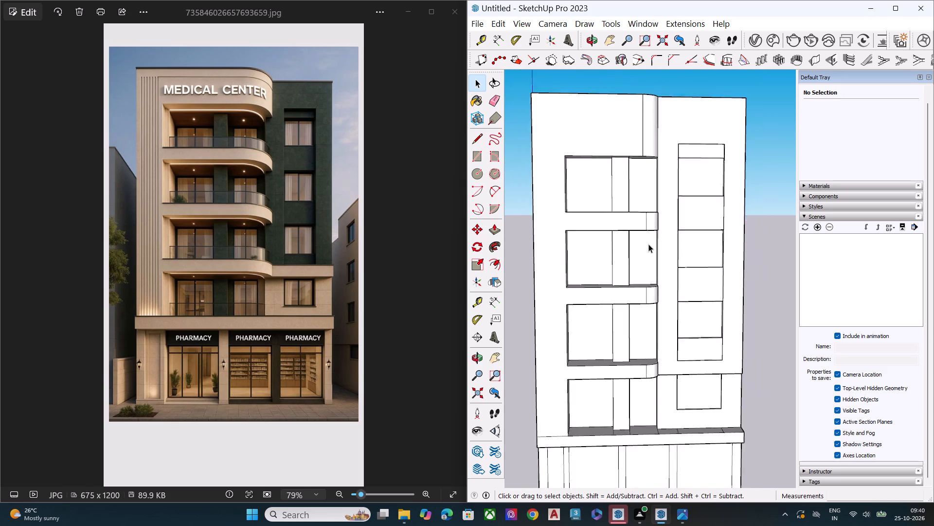
scroll(648, 244, down, 6)
middle_drag(641, 255, 628, 215)
scroll(629, 207, up, 1)
scroll(650, 190, down, 1)
scroll(651, 189, up, 1)
scroll(653, 184, down, 1)
scroll(654, 182, up, 6)
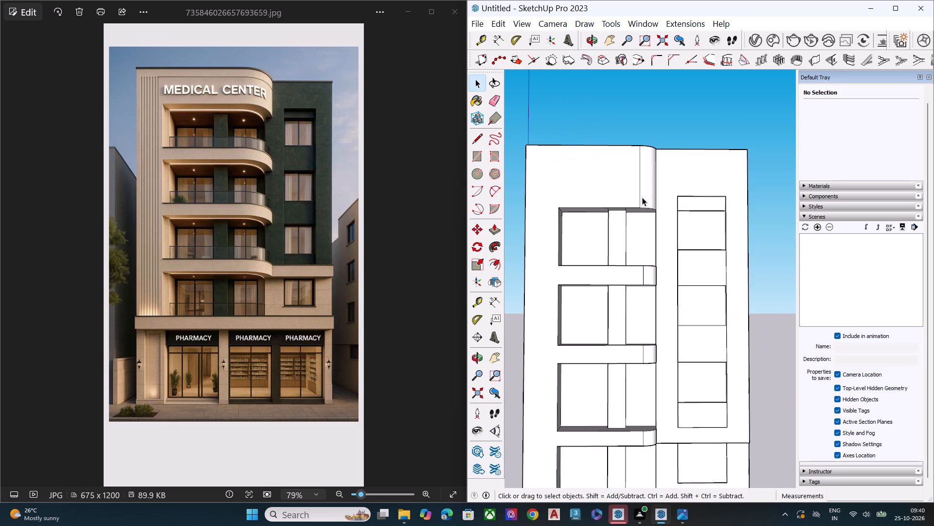
scroll(642, 172, up, 8)
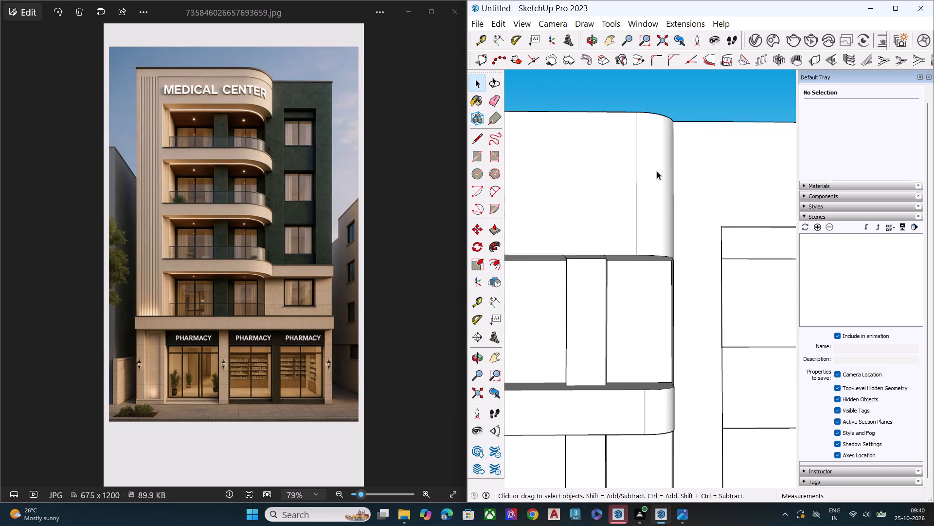
middle_drag(657, 175, 657, 417)
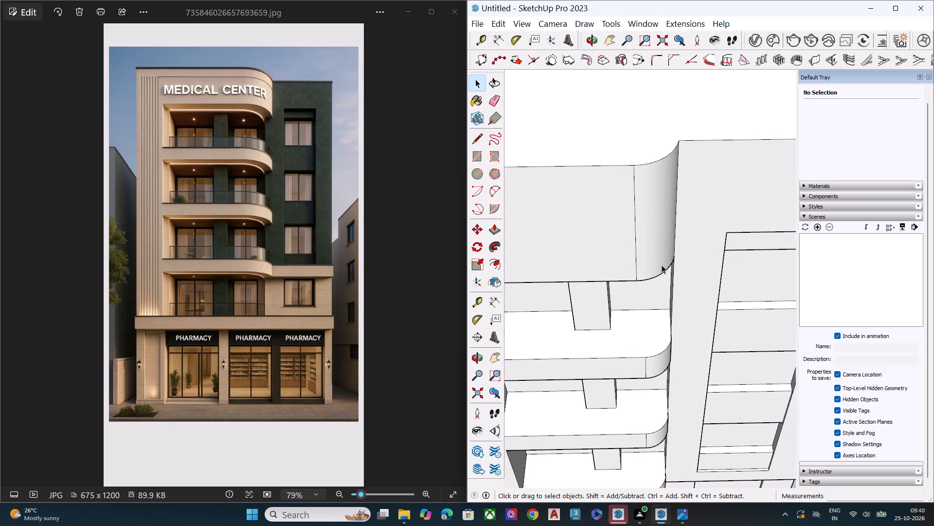
scroll(609, 219, down, 5)
scroll(611, 221, up, 3)
scroll(611, 222, down, 6)
key(space)
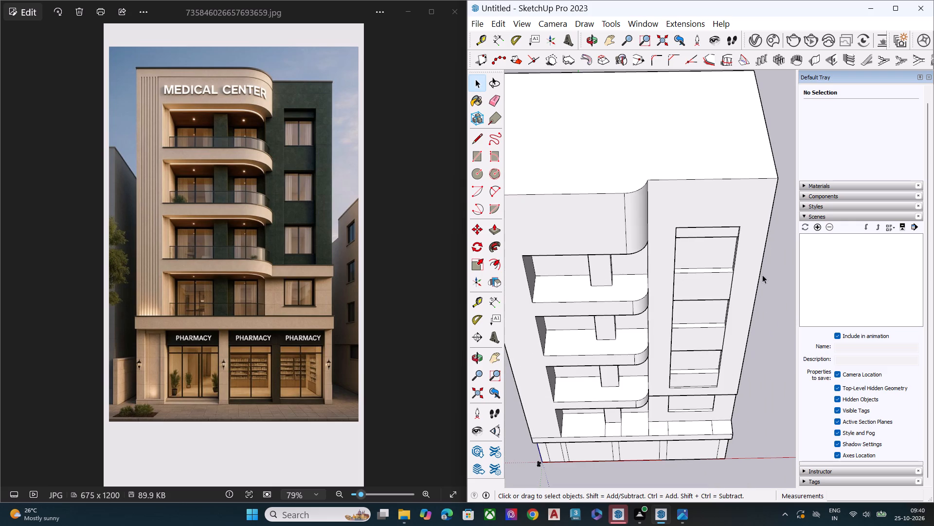
Soften the vertical seam between the upper block's flat front face and its rounded corner.
click(770, 284)
scroll(614, 184, up, 5)
key(e)
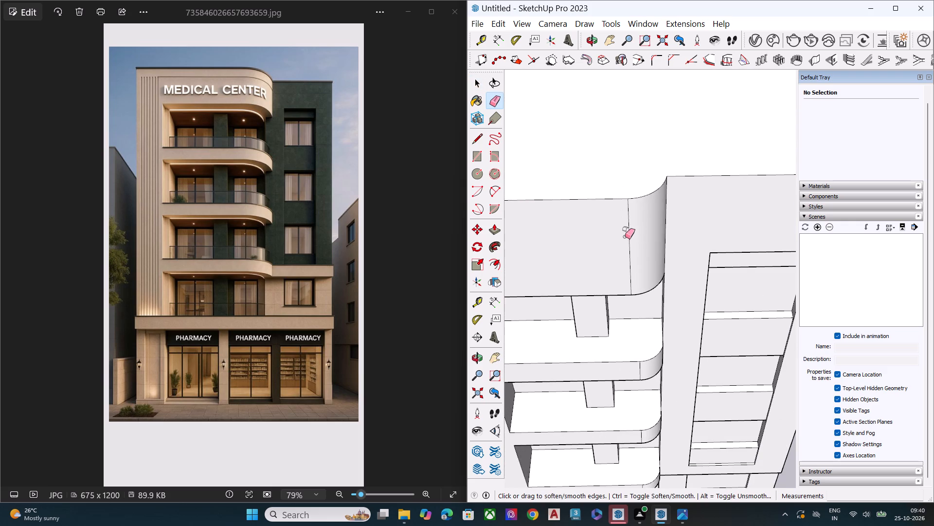
click(629, 228)
Soften the vertical front seams on the upper two balcony slabs, where each flat front meets the curved end.
scroll(634, 235, down, 6)
middle_drag(628, 264, 526, 157)
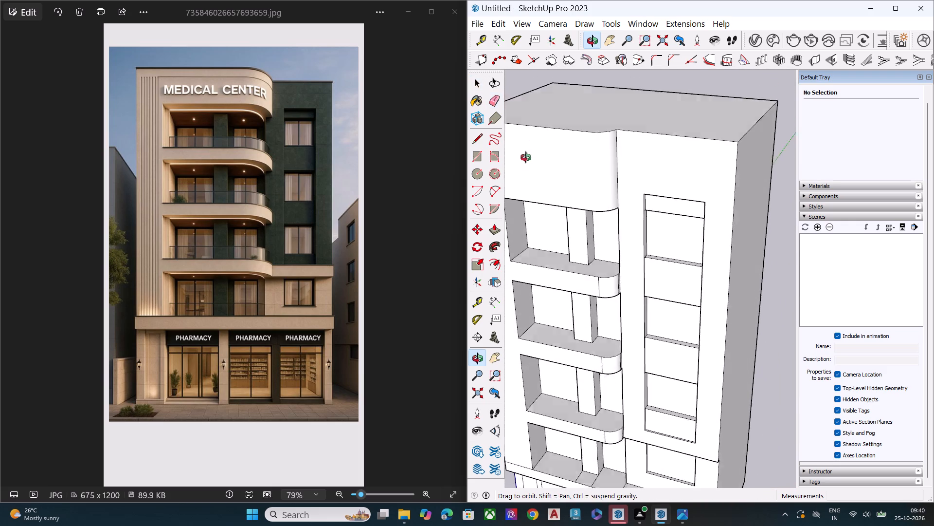
middle_drag(526, 157, 527, 154)
middle_drag(602, 278, 647, 180)
middle_drag(630, 230, 679, 186)
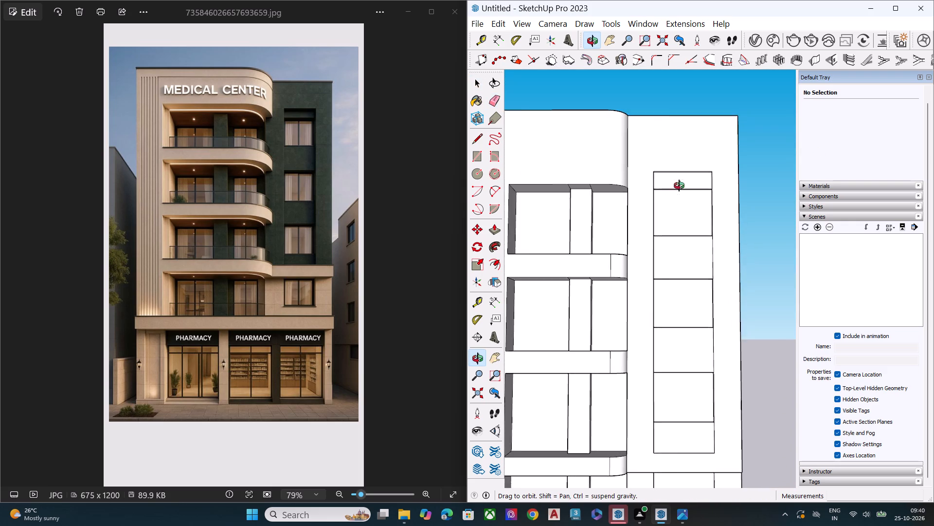
middle_drag(679, 186, 671, 192)
scroll(636, 190, down, 8)
middle_drag(666, 273, 666, 243)
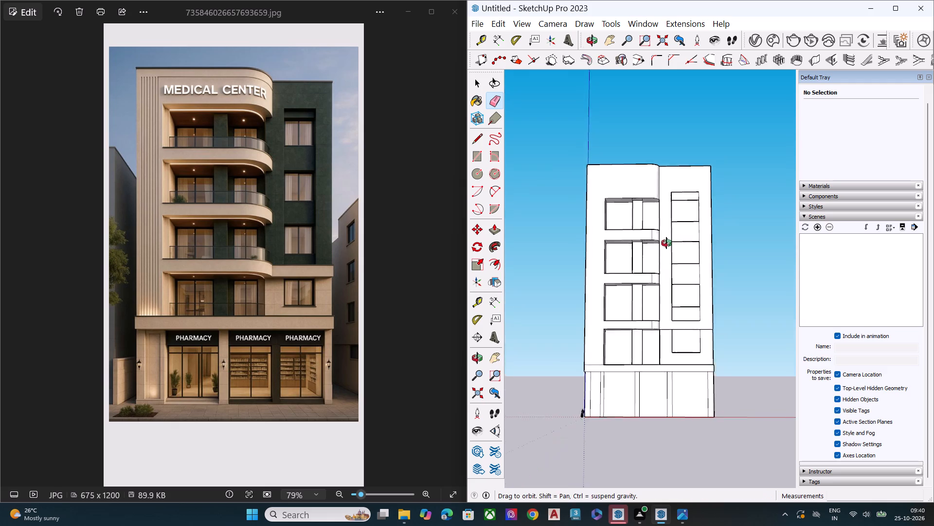
middle_drag(666, 243, 666, 242)
scroll(657, 236, up, 9)
click(650, 234)
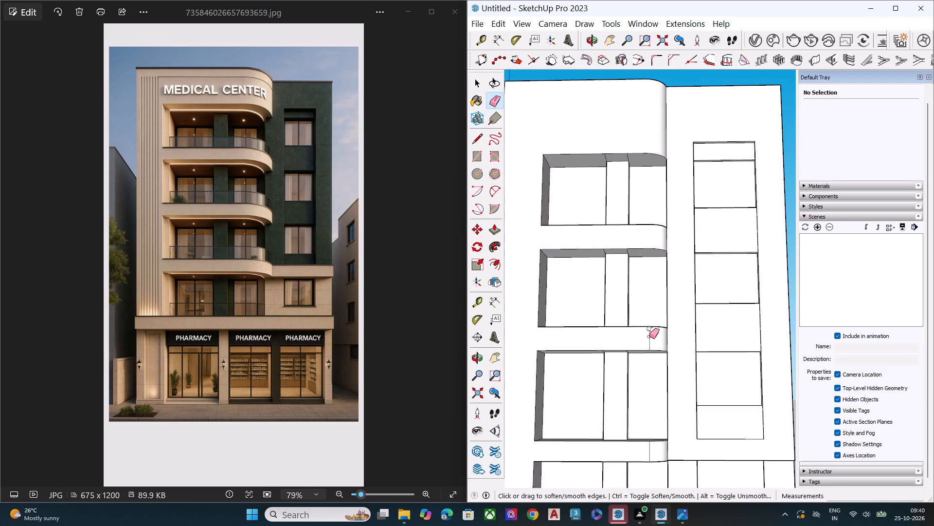
click(649, 336)
Soften the remaining vertical edges near the wall on the curved ends of the upper balcony slabs.
middle_drag(673, 333, 607, 449)
scroll(670, 359, up, 3)
scroll(675, 344, down, 1)
scroll(675, 344, up, 3)
scroll(675, 344, down, 1)
scroll(673, 344, up, 2)
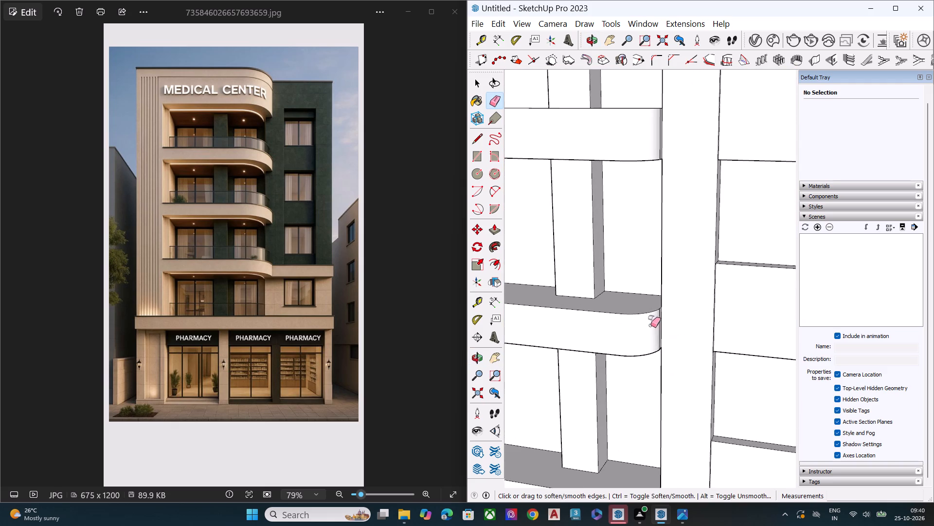
scroll(658, 317, up, 1)
scroll(667, 318, down, 2)
scroll(670, 318, up, 7)
scroll(658, 325, down, 1)
scroll(658, 325, up, 4)
click(649, 302)
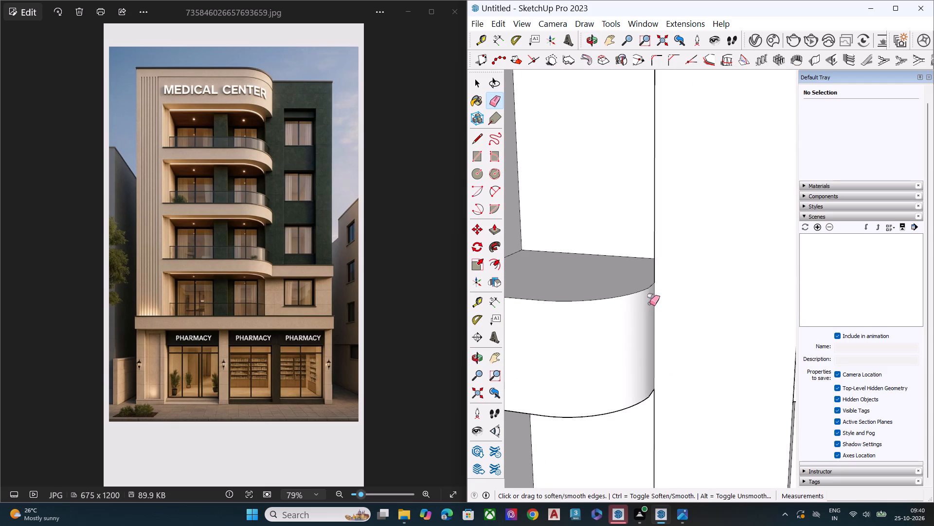
scroll(652, 312, down, 12)
scroll(666, 315, up, 1)
scroll(666, 315, down, 3)
scroll(679, 160, up, 3)
scroll(679, 160, down, 1)
scroll(679, 160, up, 2)
scroll(679, 160, down, 3)
scroll(679, 160, up, 1)
scroll(675, 163, down, 2)
scroll(672, 165, up, 7)
scroll(652, 186, down, 2)
scroll(651, 186, up, 1)
scroll(651, 186, down, 1)
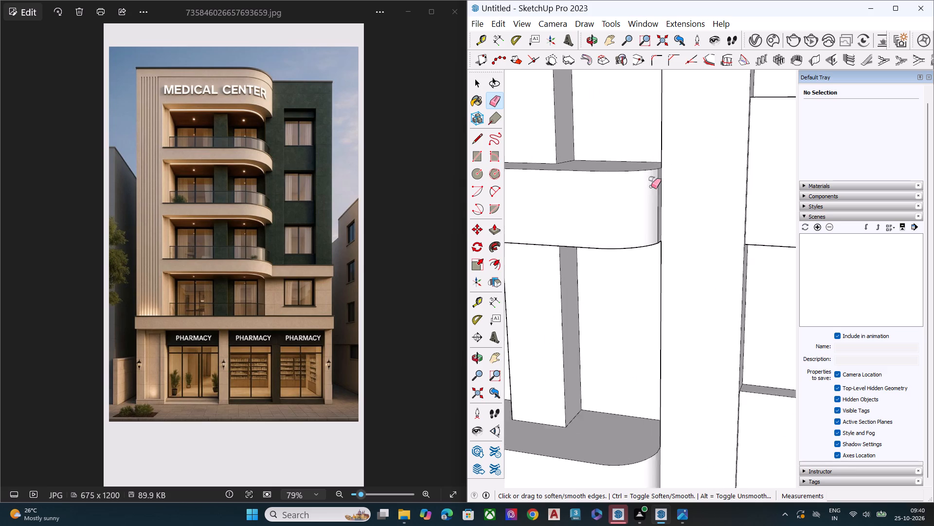
scroll(651, 186, up, 1)
scroll(658, 183, down, 4)
scroll(658, 183, up, 4)
scroll(658, 183, down, 1)
scroll(658, 183, up, 2)
click(659, 182)
Soften both vertical seams on the lowest balcony slab's curved end, at the wall and at the flat front.
scroll(613, 175, down, 6)
scroll(632, 169, up, 1)
scroll(637, 169, down, 4)
scroll(636, 170, up, 1)
scroll(636, 170, down, 17)
scroll(641, 166, up, 1)
scroll(641, 167, down, 3)
scroll(638, 304, up, 1)
scroll(637, 304, down, 1)
scroll(637, 304, up, 6)
scroll(637, 304, down, 1)
scroll(637, 304, up, 2)
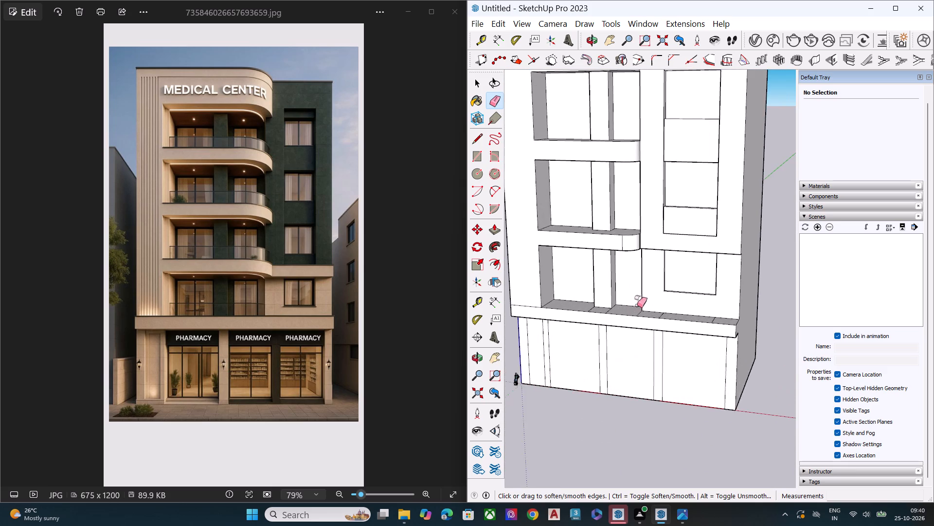
scroll(634, 241, down, 1)
scroll(634, 241, up, 2)
scroll(634, 241, down, 1)
scroll(634, 240, up, 4)
scroll(636, 240, down, 2)
scroll(637, 240, up, 4)
scroll(637, 247, down, 1)
scroll(637, 247, up, 2)
scroll(645, 233, down, 1)
scroll(645, 233, up, 8)
scroll(640, 235, down, 1)
scroll(640, 235, up, 5)
scroll(640, 233, down, 1)
scroll(640, 233, up, 1)
scroll(640, 233, down, 1)
scroll(640, 233, up, 3)
click(640, 233)
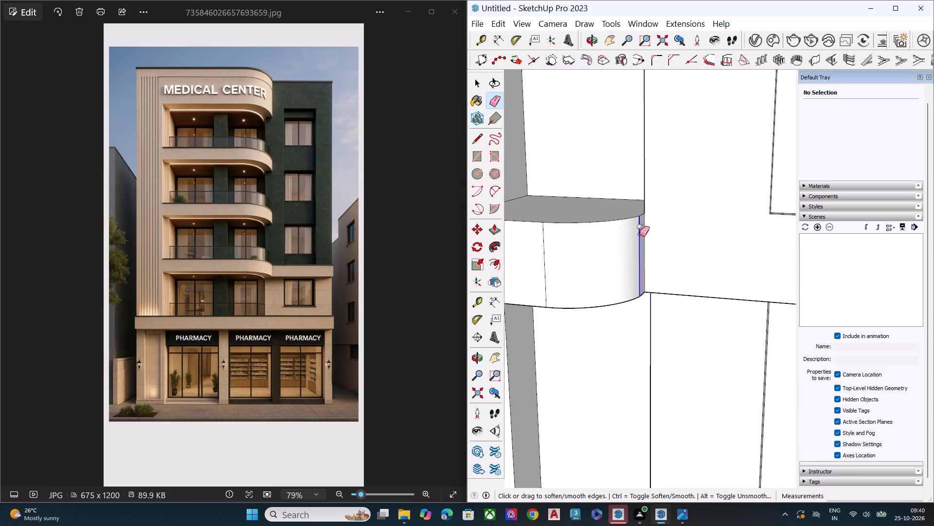
click(543, 251)
key(space)
Examine the lower facade around the lowest balcony slab, the tall window recess and the first-floor window.
scroll(569, 246, down, 3)
scroll(586, 248, up, 1)
scroll(588, 249, down, 6)
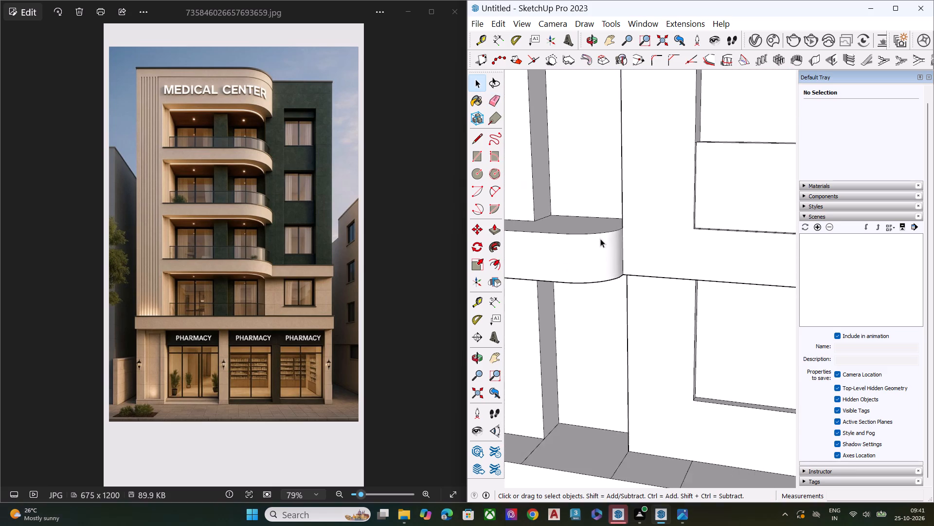
scroll(600, 239, down, 6)
scroll(611, 217, up, 1)
scroll(611, 217, down, 6)
middle_drag(581, 226, 743, 293)
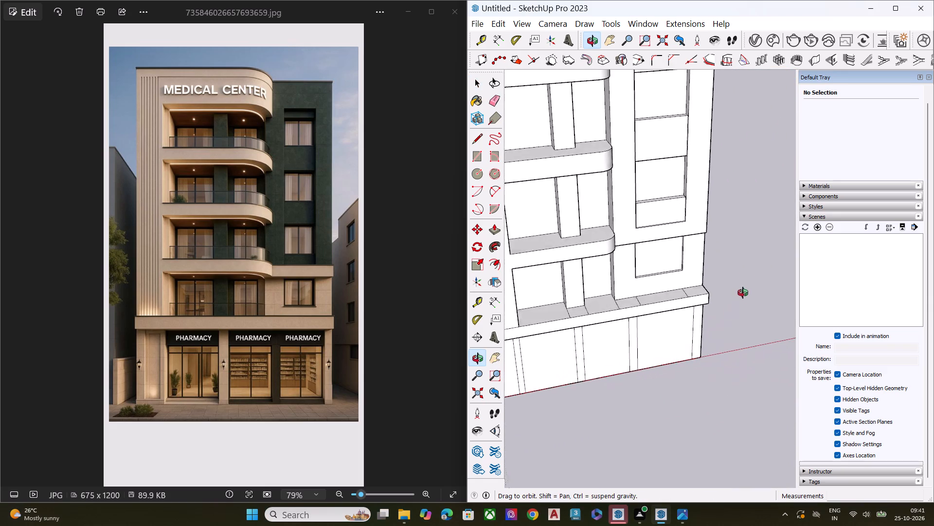
middle_drag(743, 293, 750, 269)
double_click(751, 267)
key(space)
middle_drag(693, 272, 694, 224)
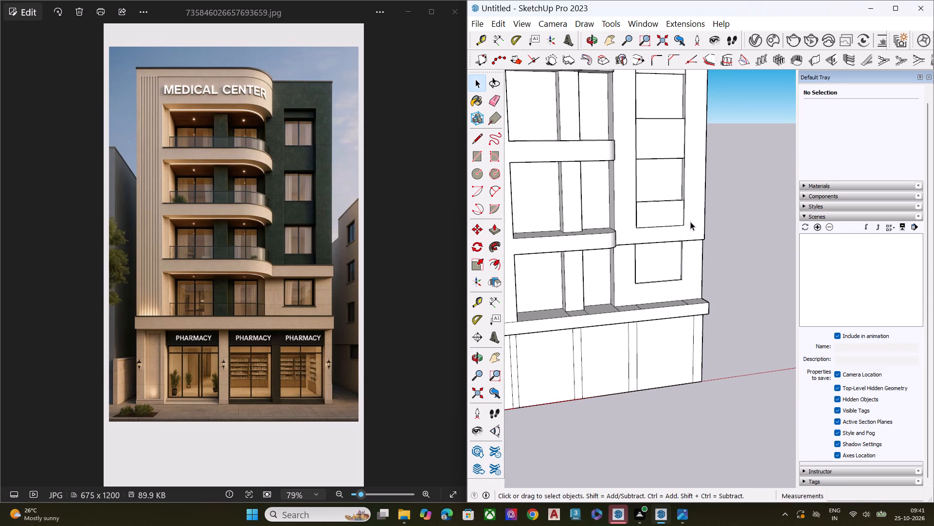
scroll(663, 233, up, 7)
middle_drag(644, 240, 660, 217)
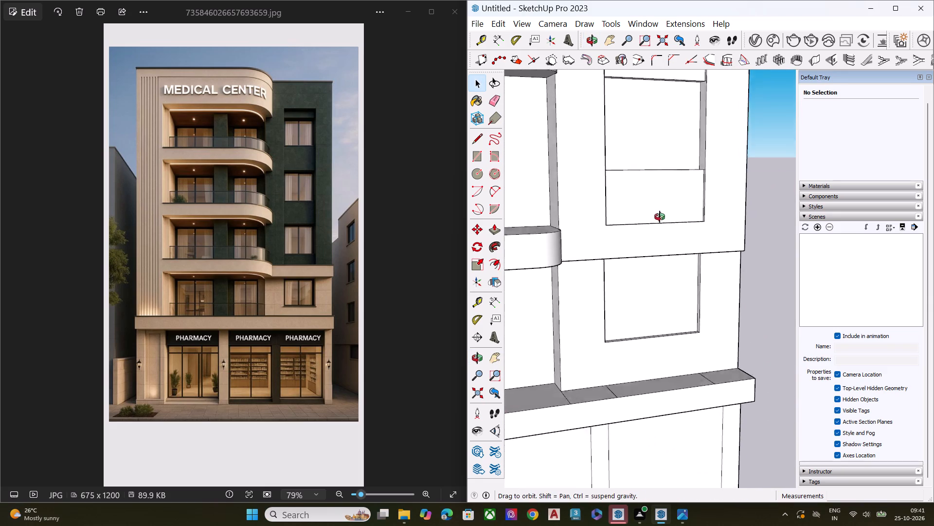
middle_drag(660, 217, 664, 212)
Draw a horizontal line about 8' 8" long from the tall window recess's bottom corner to the wall edge beside the balcony slab.
scroll(300, 324, up, 9)
middle_drag(648, 246, 712, 357)
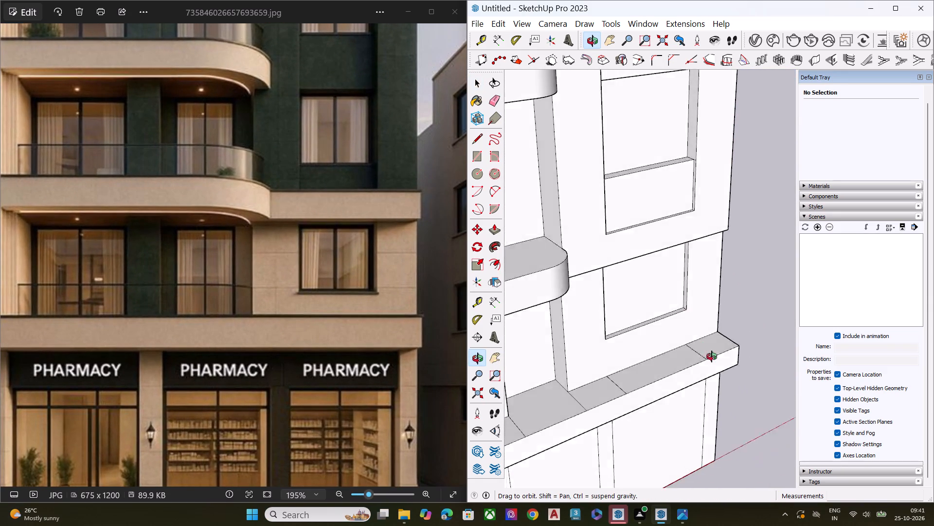
middle_drag(712, 357, 645, 462)
scroll(634, 267, up, 4)
scroll(634, 265, down, 1)
scroll(634, 265, up, 2)
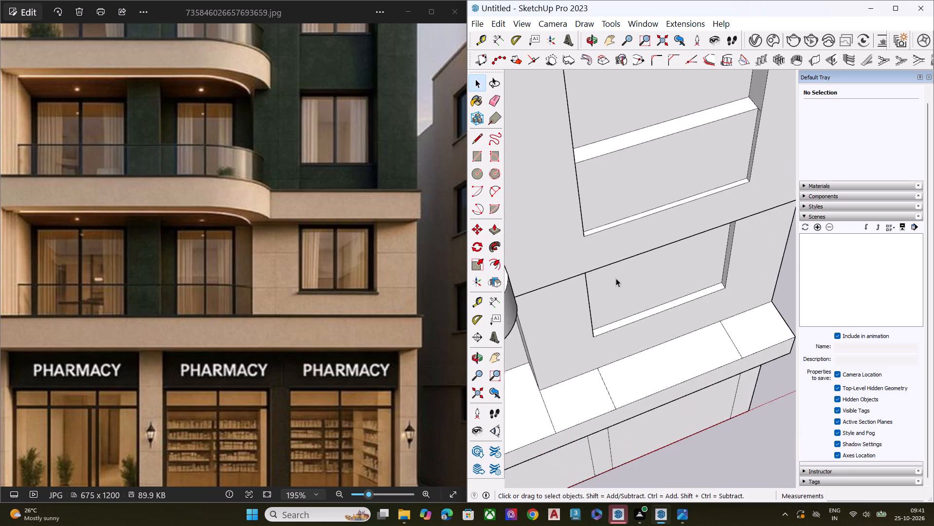
key(l)
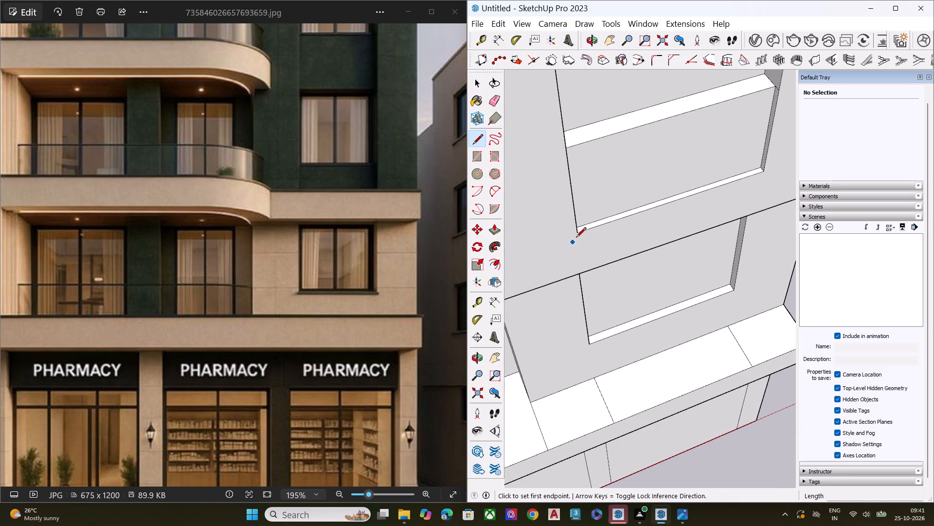
click(575, 234)
scroll(592, 251, down, 11)
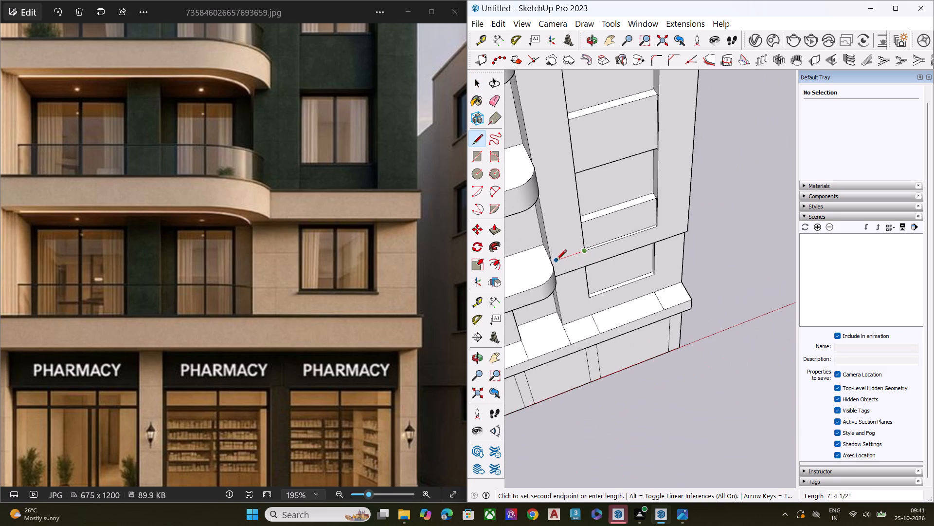
scroll(553, 267, up, 10)
scroll(589, 232, up, 2)
scroll(581, 232, down, 1)
scroll(578, 232, up, 2)
scroll(570, 238, down, 1)
scroll(567, 240, up, 1)
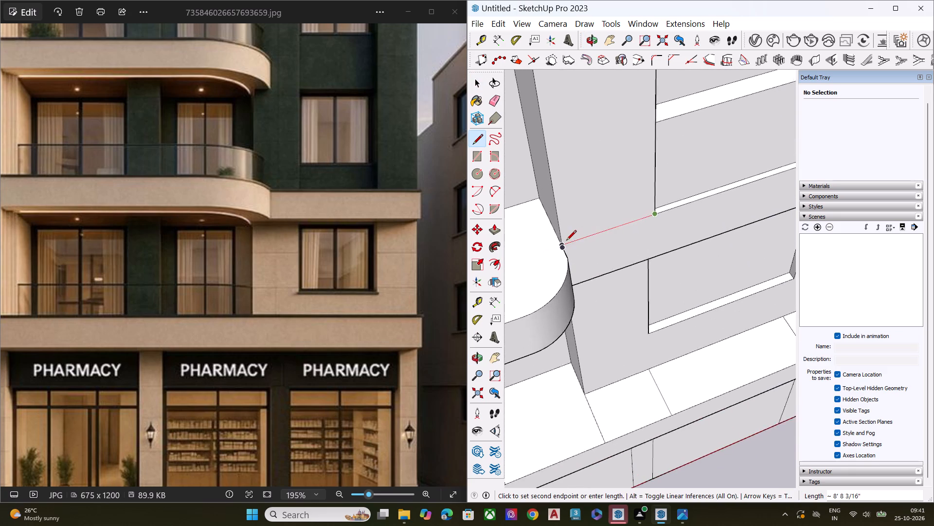
scroll(566, 241, up, 1)
click(562, 242)
key(space)
Draw a horizontal line about 8' 10 5/8" long from the recess's other bottom corner to the building's outer edge.
scroll(526, 272, down, 1)
scroll(526, 273, up, 3)
scroll(526, 277, down, 4)
middle_drag(650, 273, 493, 286)
scroll(471, 235, down, 7)
scroll(517, 239, down, 1)
scroll(516, 244, up, 2)
scroll(521, 247, down, 3)
scroll(527, 252, up, 1)
scroll(536, 256, down, 6)
scroll(510, 248, up, 1)
scroll(510, 249, down, 2)
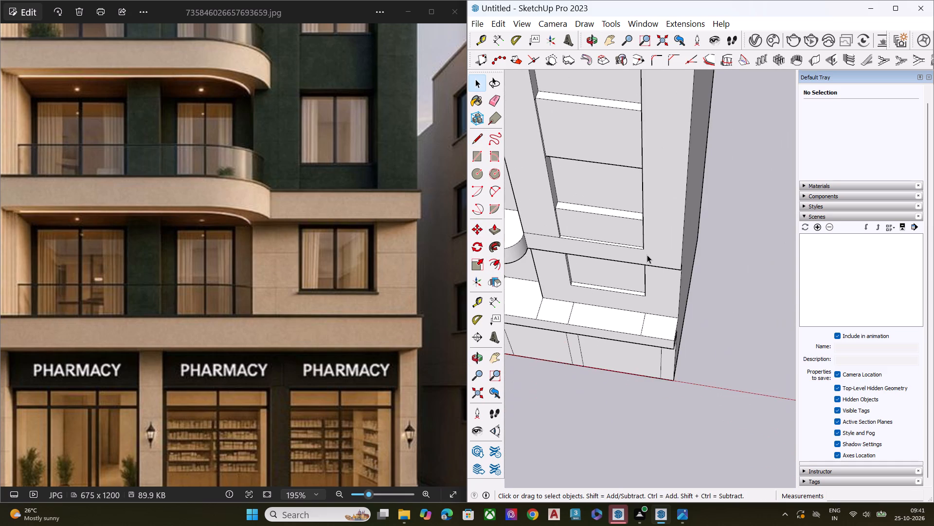
scroll(647, 255, down, 2)
scroll(652, 253, up, 5)
scroll(653, 252, down, 1)
scroll(653, 252, up, 5)
scroll(653, 252, down, 2)
scroll(653, 252, up, 1)
key(l)
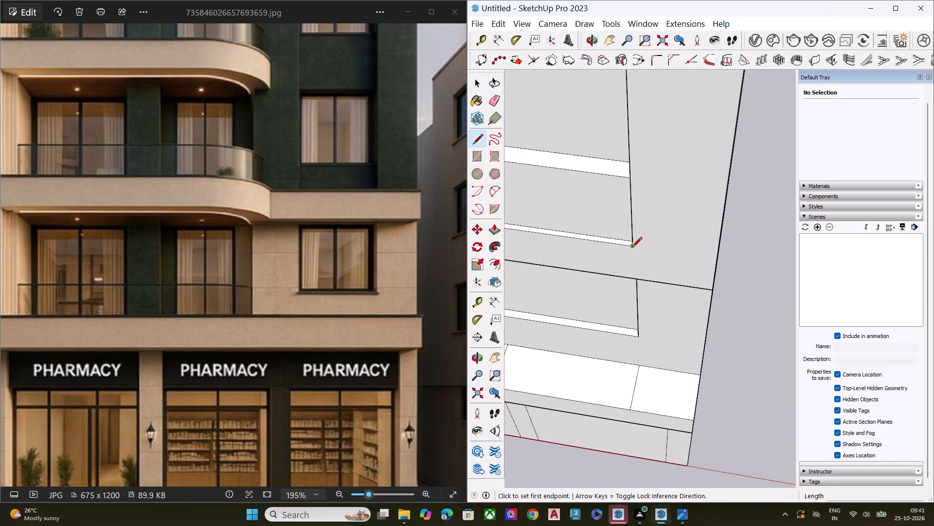
click(632, 246)
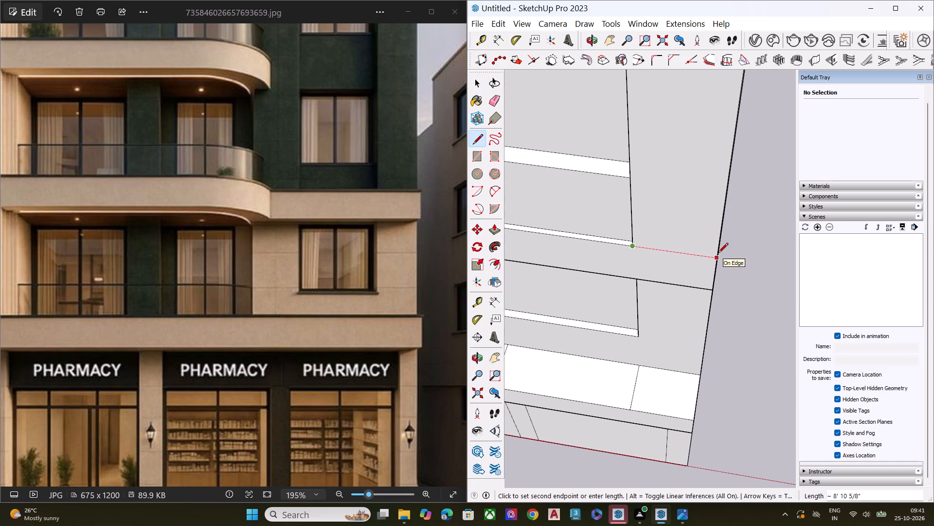
click(718, 254)
key(space)
Push the large wall face around the tall window recess slightly inward, leaving the band below it as a projecting ledge.
scroll(737, 280, down, 4)
click(708, 246)
middle_drag(731, 271, 639, 302)
key(p)
click(677, 267)
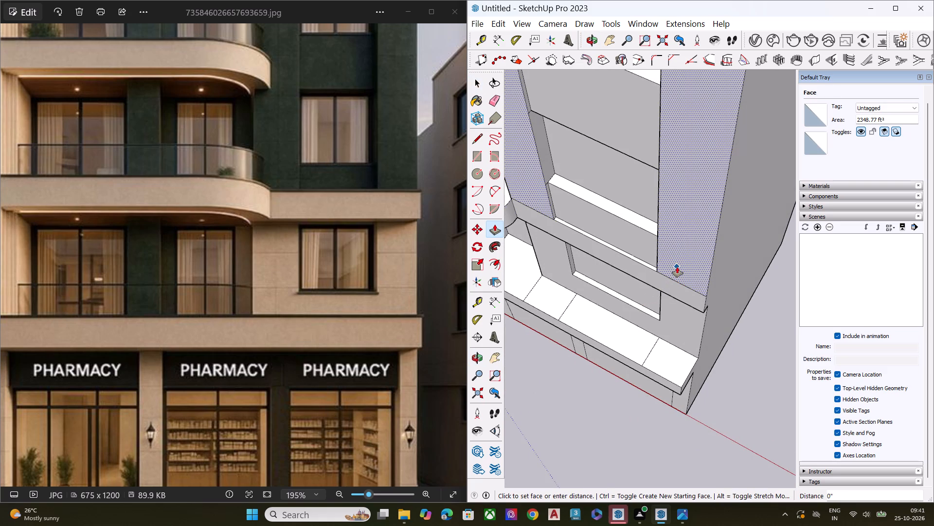
click(683, 263)
key(space)
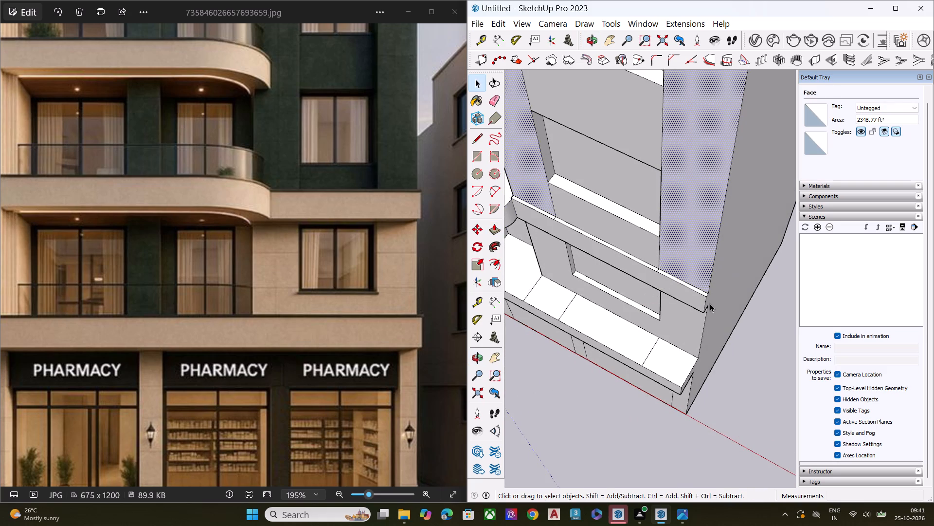
click(763, 361)
Erase the two short edge segments crossing the top of the projecting ledge below the tall window recess.
middle_drag(607, 303, 668, 343)
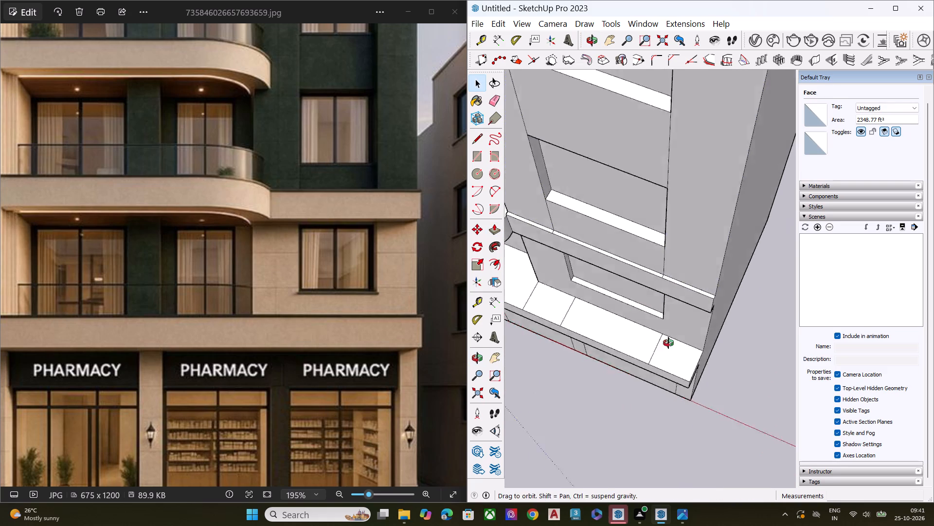
middle_drag(668, 343, 681, 370)
scroll(680, 336, up, 4)
scroll(667, 318, down, 2)
scroll(667, 318, up, 3)
key(e)
scroll(678, 249, up, 3)
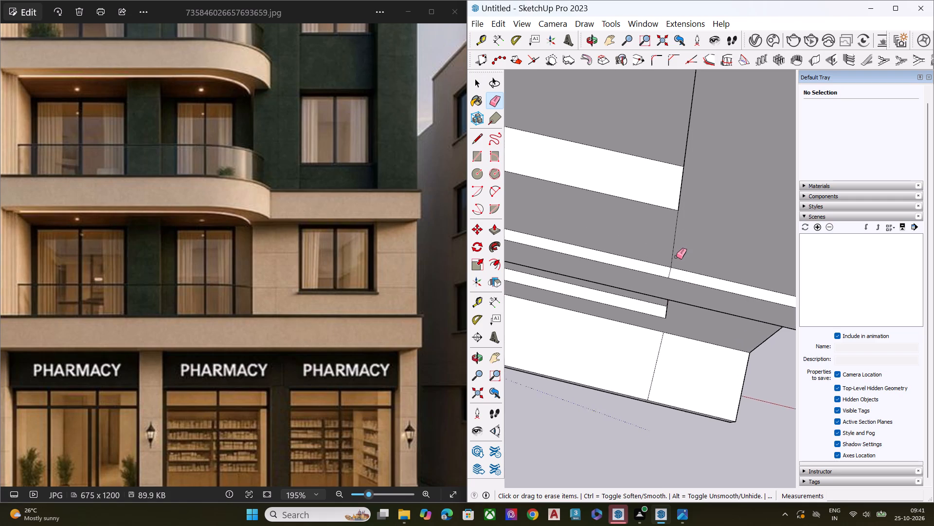
scroll(676, 257, up, 1)
click(669, 273)
scroll(732, 282, down, 4)
scroll(755, 291, up, 1)
scroll(761, 292, down, 1)
scroll(762, 292, up, 1)
scroll(764, 292, down, 3)
scroll(770, 313, up, 1)
scroll(768, 314, down, 2)
scroll(512, 263, up, 1)
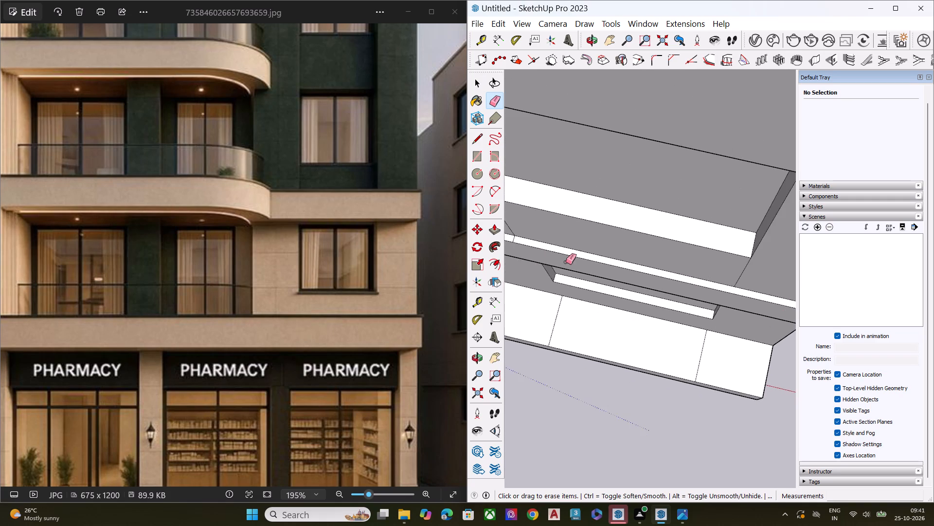
scroll(731, 270, down, 5)
scroll(739, 278, up, 1)
scroll(739, 279, down, 2)
scroll(581, 261, up, 6)
scroll(583, 256, down, 3)
scroll(583, 256, up, 6)
scroll(599, 248, down, 1)
scroll(599, 248, up, 3)
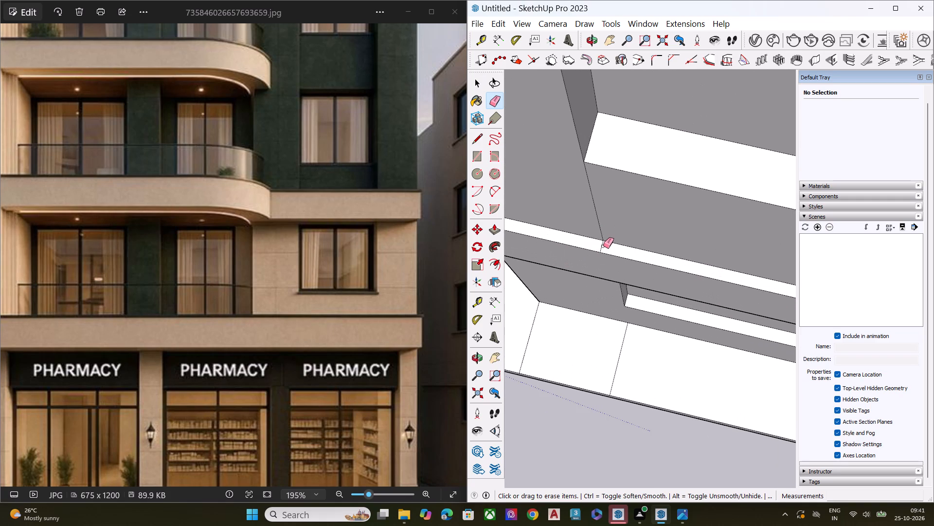
click(602, 246)
key(space)
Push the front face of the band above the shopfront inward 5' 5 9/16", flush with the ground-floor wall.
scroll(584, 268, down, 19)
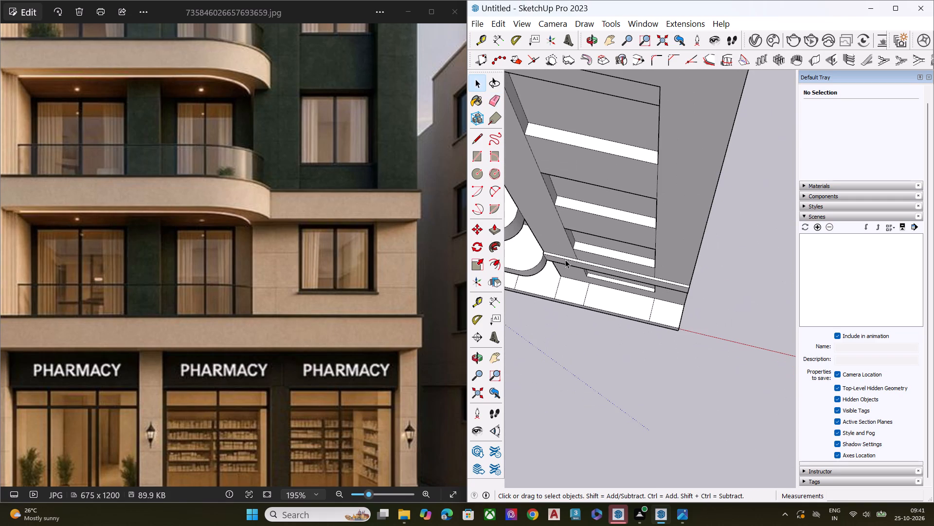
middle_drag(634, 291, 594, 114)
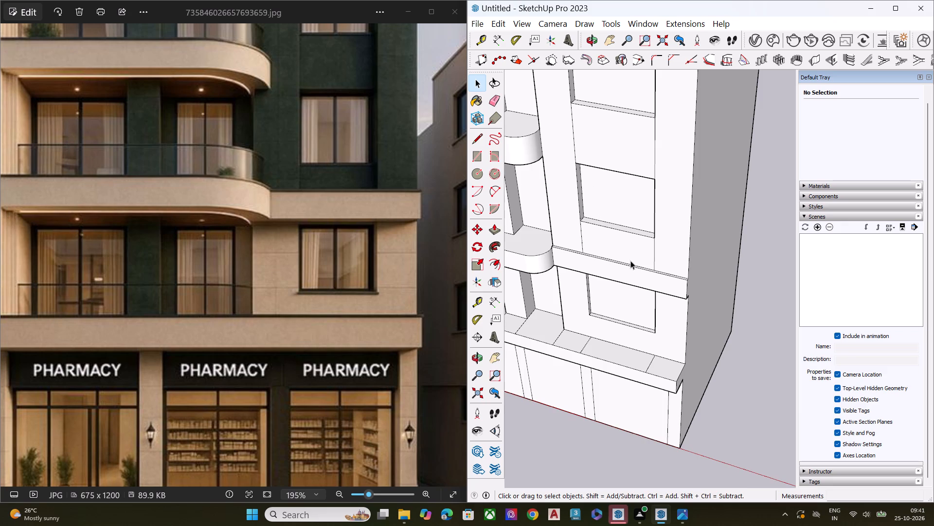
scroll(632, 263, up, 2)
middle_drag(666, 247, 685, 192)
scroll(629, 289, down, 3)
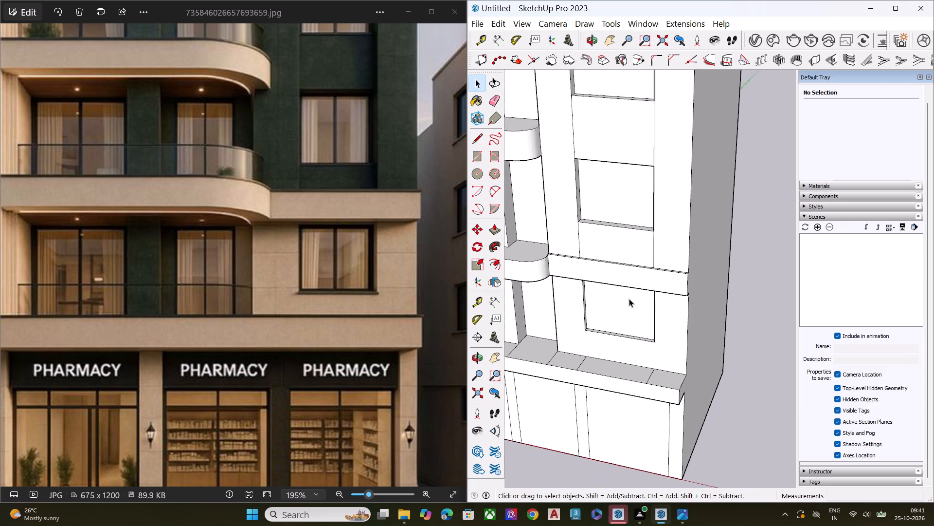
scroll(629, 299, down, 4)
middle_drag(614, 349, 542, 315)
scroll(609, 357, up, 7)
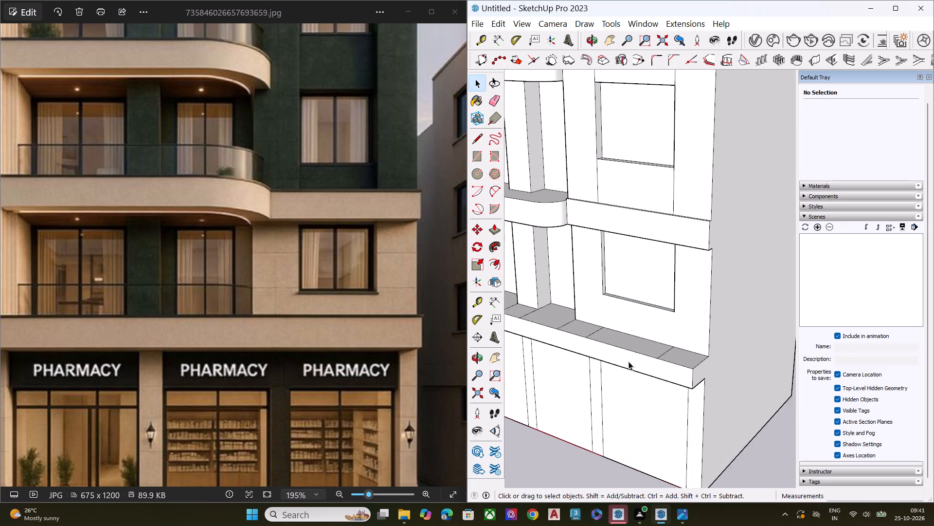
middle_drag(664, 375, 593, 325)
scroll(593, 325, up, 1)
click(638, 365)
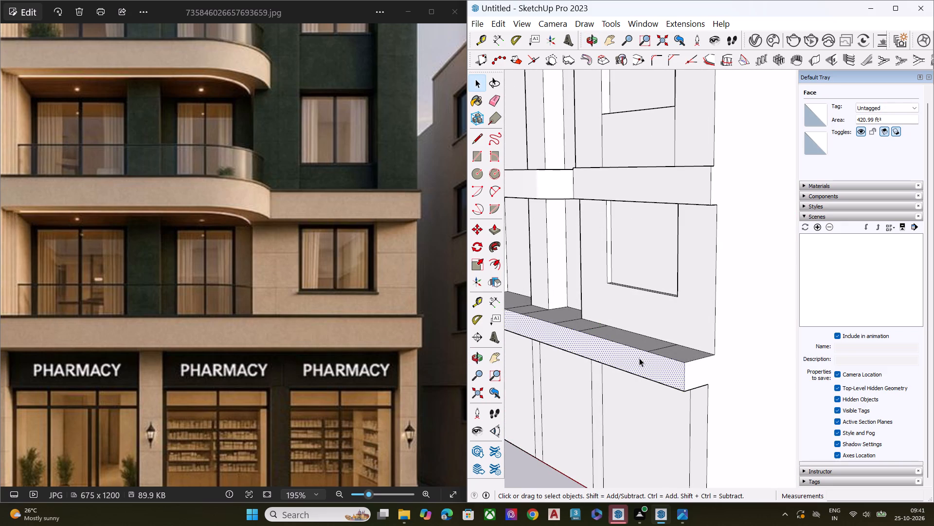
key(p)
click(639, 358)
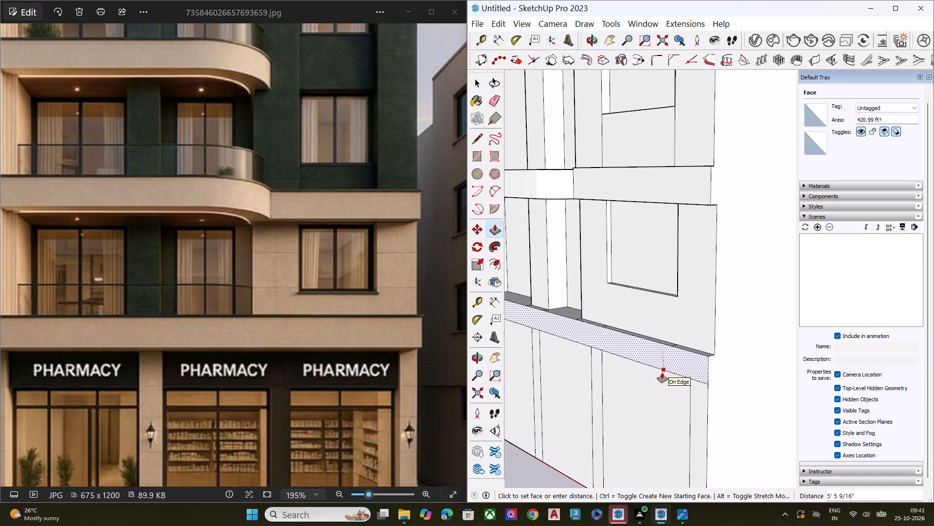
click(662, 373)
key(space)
Examine the band above the shopfront along its length and compare it with the reference image.
scroll(543, 327, down, 1)
scroll(543, 328, up, 4)
scroll(593, 349, down, 2)
middle_drag(638, 355, 604, 460)
scroll(593, 412, up, 1)
scroll(589, 385, down, 1)
scroll(590, 381, up, 1)
scroll(596, 376, down, 2)
scroll(598, 374, up, 4)
key(e)
scroll(600, 279, up, 1)
scroll(600, 279, down, 1)
scroll(600, 279, up, 5)
scroll(700, 301, down, 8)
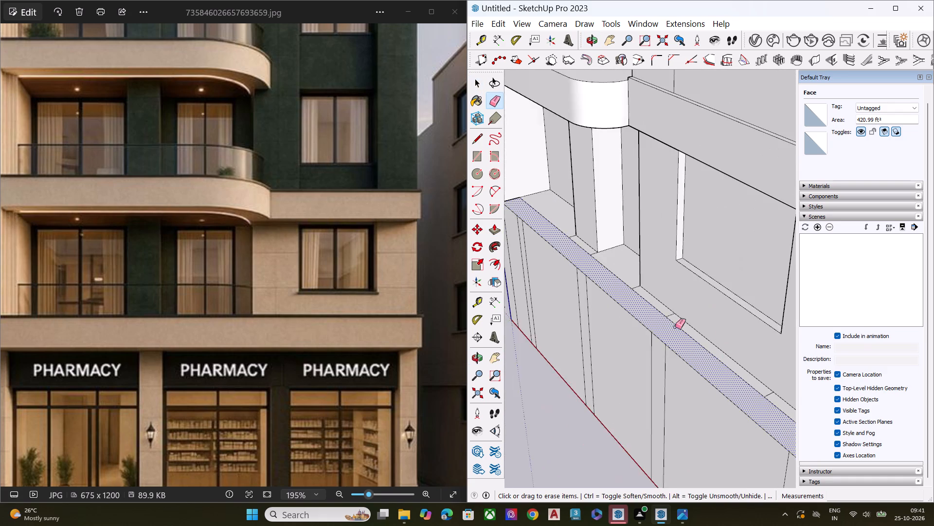
scroll(671, 293, down, 6)
scroll(688, 311, up, 3)
scroll(708, 326, down, 4)
scroll(573, 255, up, 6)
scroll(566, 241, down, 1)
scroll(566, 241, up, 2)
middle_drag(578, 271, 593, 147)
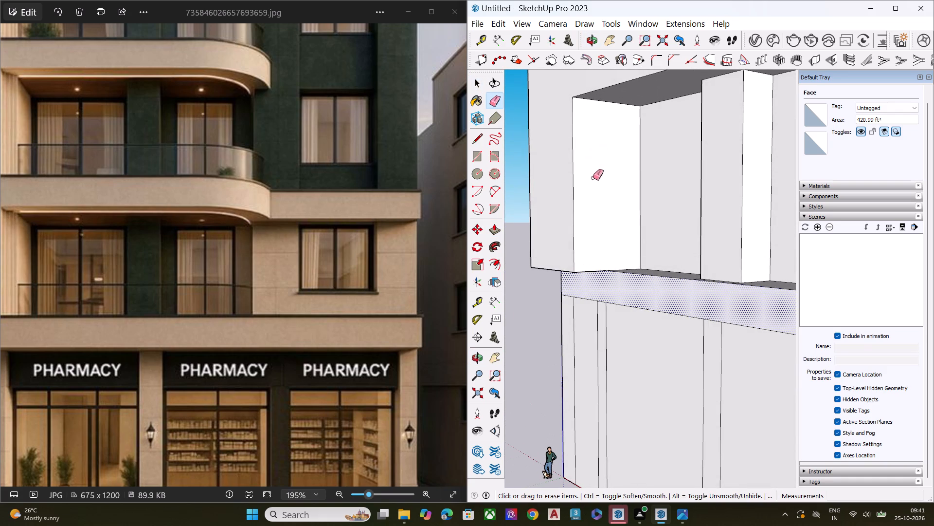
scroll(272, 363, down, 4)
middle_drag(518, 324, 530, 285)
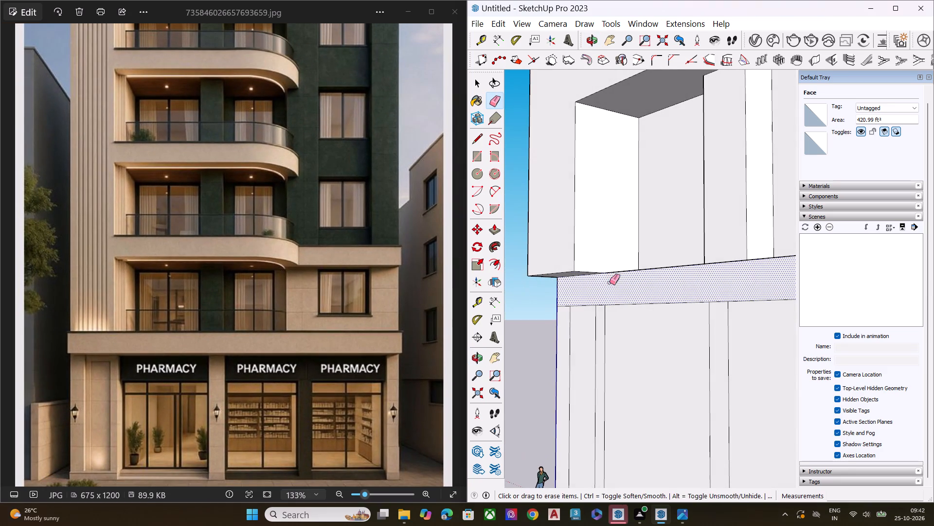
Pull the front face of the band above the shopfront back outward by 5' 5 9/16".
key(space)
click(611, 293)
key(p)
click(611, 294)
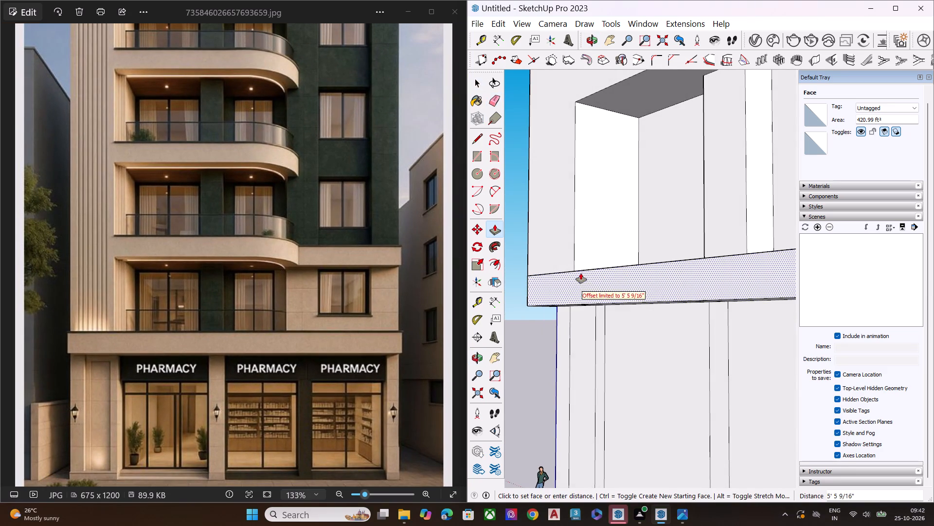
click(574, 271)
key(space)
Pull the narrow strip at the left end of the ground-floor wall outward about 4' beneath the band.
scroll(502, 301, up, 1)
scroll(500, 303, down, 6)
scroll(471, 320, up, 1)
scroll(470, 320, down, 6)
scroll(584, 301, down, 4)
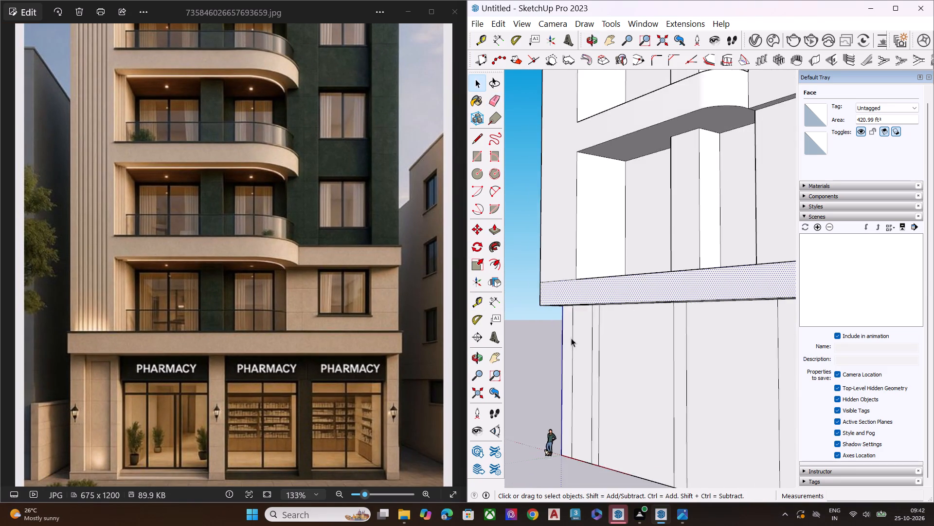
middle_drag(577, 332, 572, 282)
scroll(573, 341, up, 3)
scroll(575, 343, down, 1)
scroll(575, 344, up, 4)
click(556, 351)
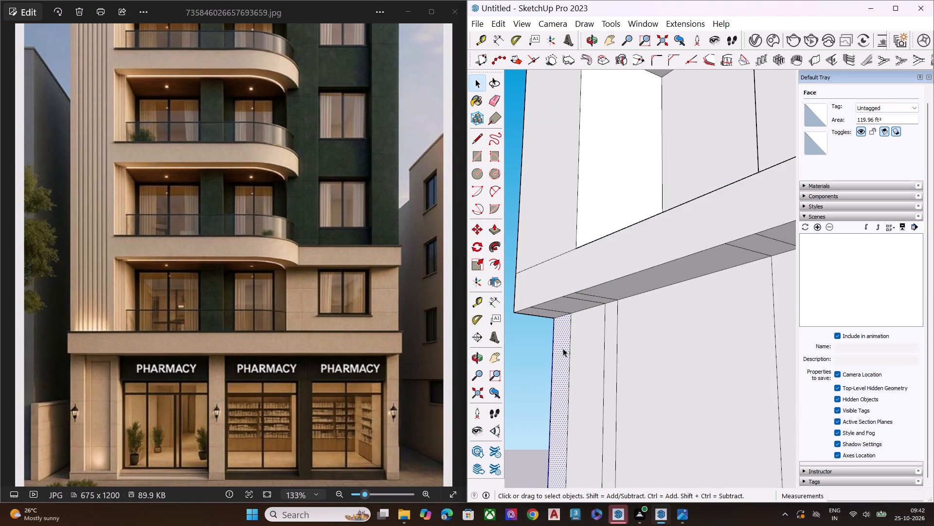
key(p)
click(566, 343)
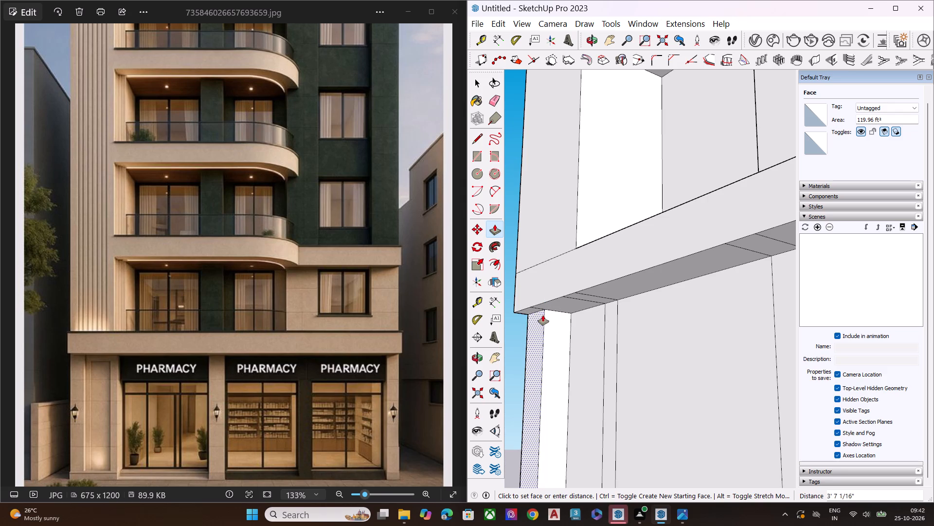
click(539, 315)
key(space)
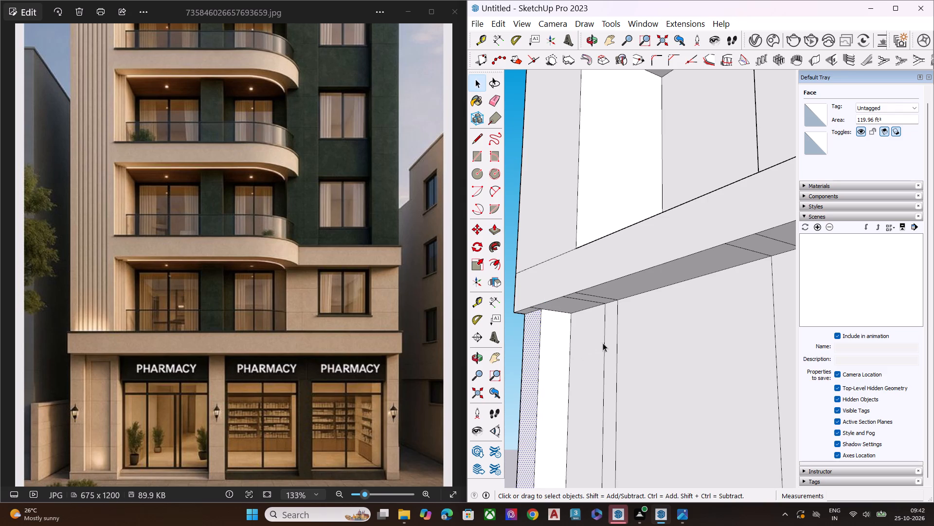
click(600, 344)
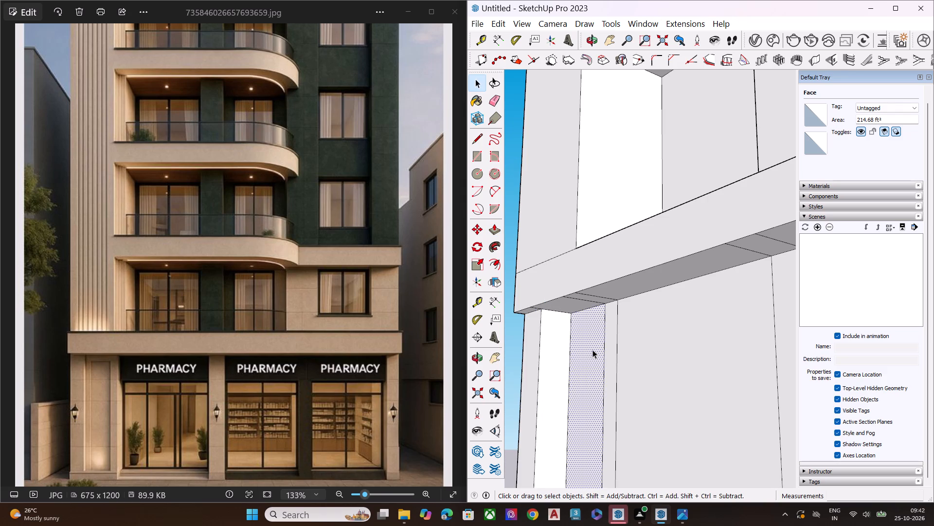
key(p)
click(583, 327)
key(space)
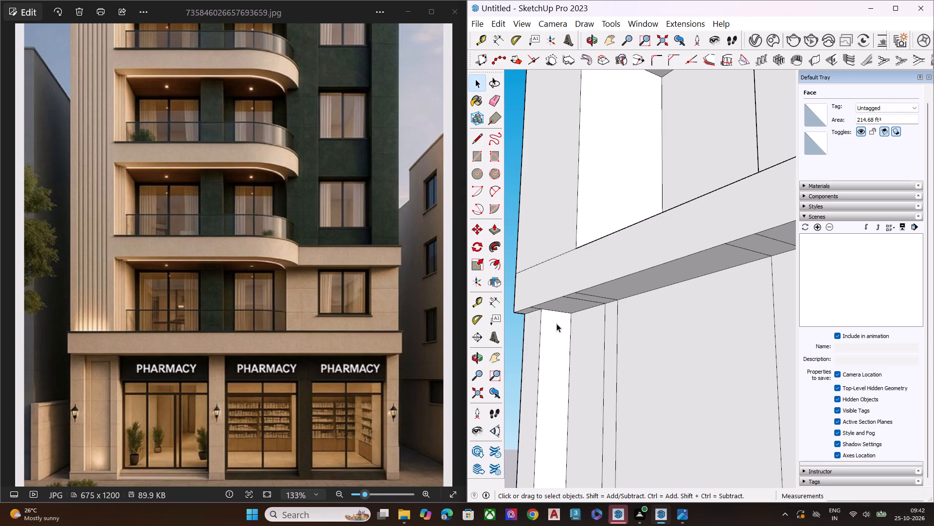
Pull the wider ground-floor strip beside the end pillar outward about 4', level with that pillar's front face.
click(575, 333)
key(p)
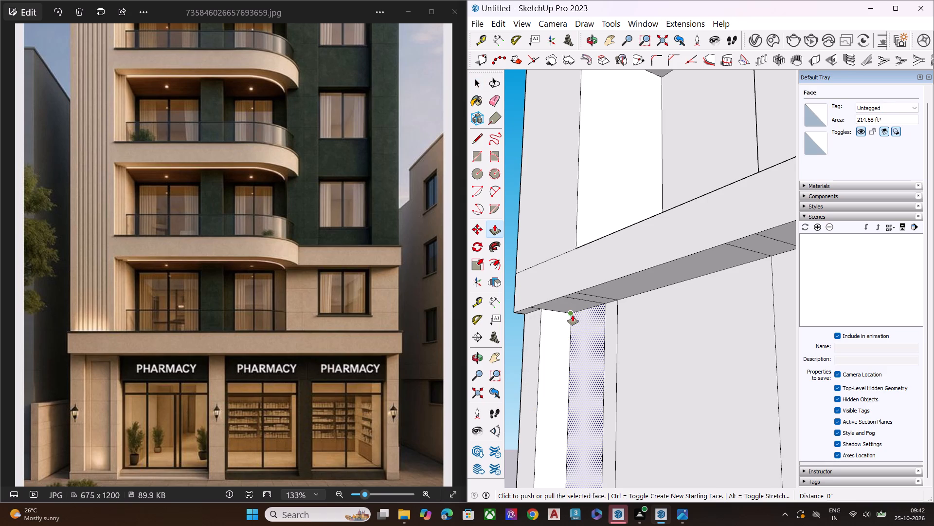
click(571, 313)
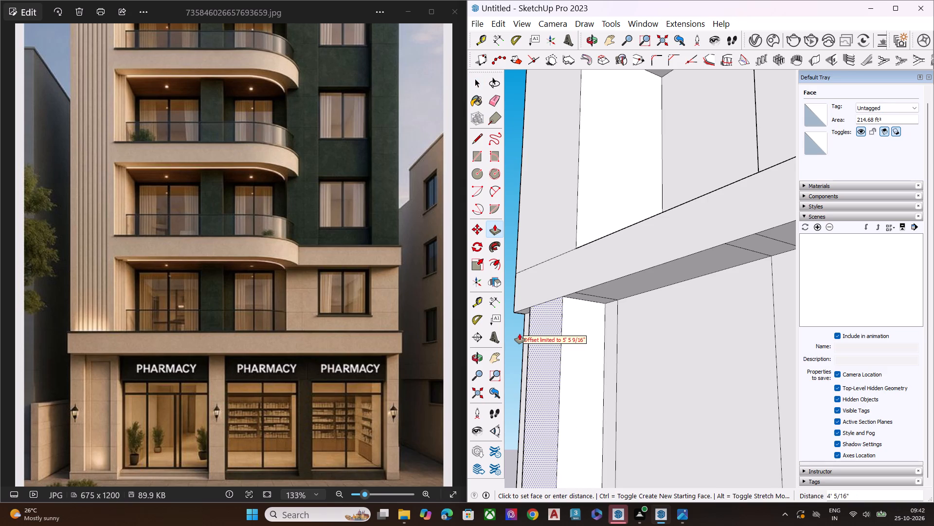
click(522, 340)
key(space)
Pull the adjoining narrow ground-floor strip outward about 4', level with the two projecting strips beside it.
click(610, 341)
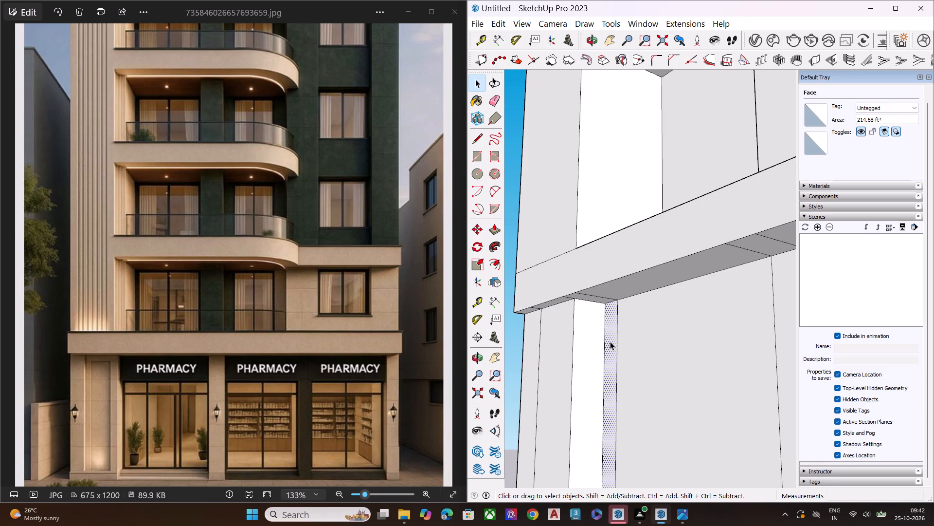
key(p)
click(610, 338)
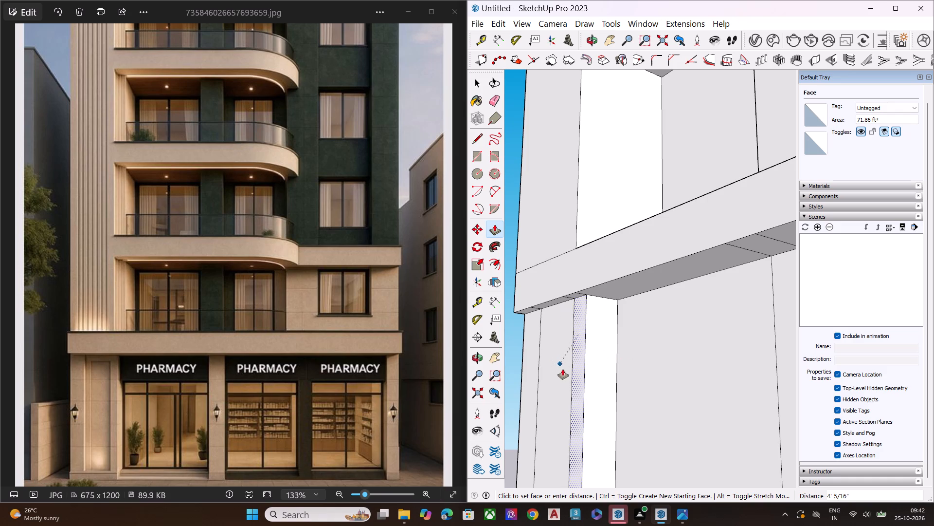
click(569, 393)
key(space)
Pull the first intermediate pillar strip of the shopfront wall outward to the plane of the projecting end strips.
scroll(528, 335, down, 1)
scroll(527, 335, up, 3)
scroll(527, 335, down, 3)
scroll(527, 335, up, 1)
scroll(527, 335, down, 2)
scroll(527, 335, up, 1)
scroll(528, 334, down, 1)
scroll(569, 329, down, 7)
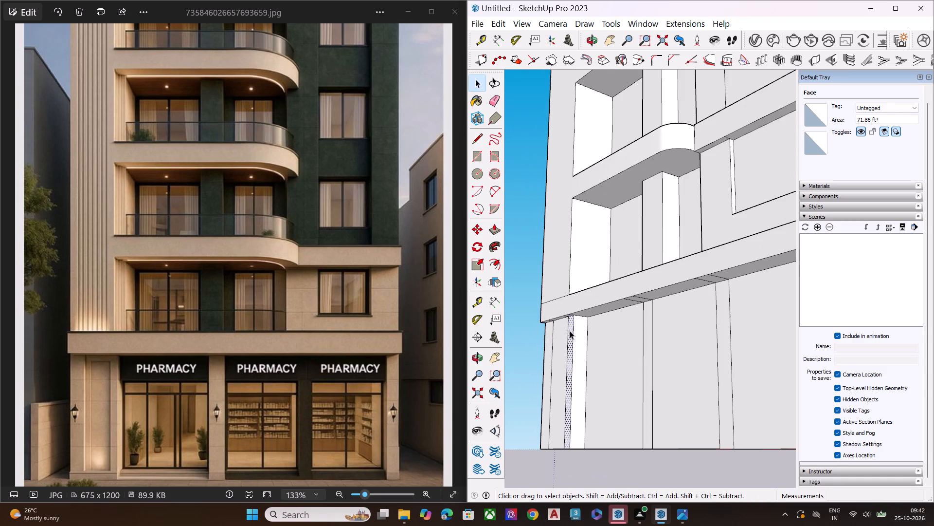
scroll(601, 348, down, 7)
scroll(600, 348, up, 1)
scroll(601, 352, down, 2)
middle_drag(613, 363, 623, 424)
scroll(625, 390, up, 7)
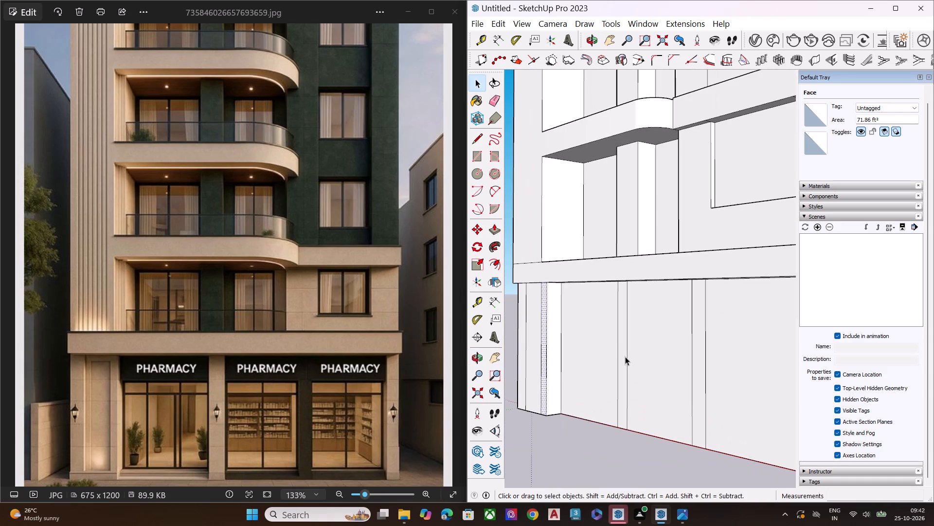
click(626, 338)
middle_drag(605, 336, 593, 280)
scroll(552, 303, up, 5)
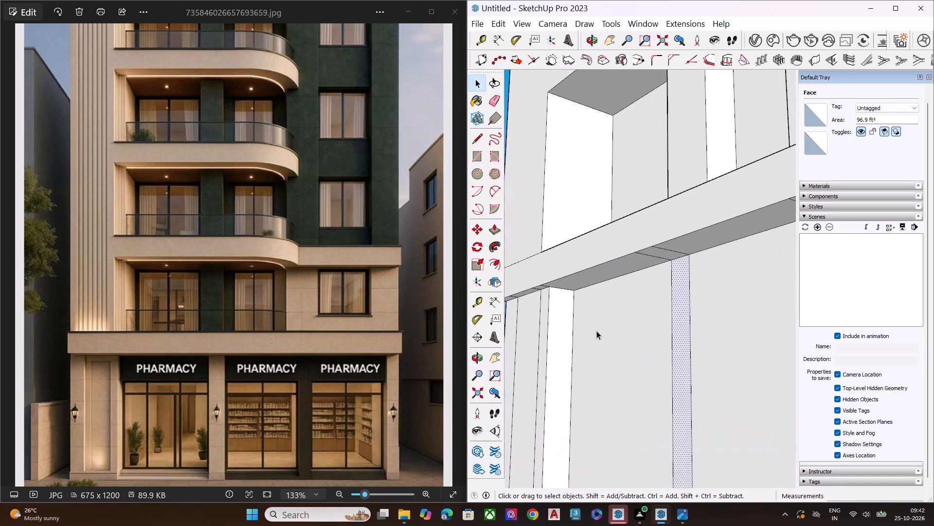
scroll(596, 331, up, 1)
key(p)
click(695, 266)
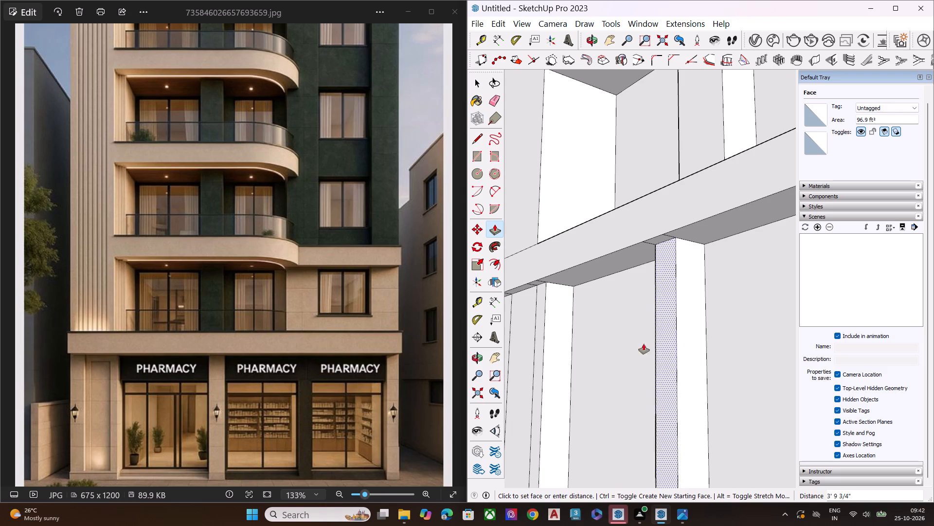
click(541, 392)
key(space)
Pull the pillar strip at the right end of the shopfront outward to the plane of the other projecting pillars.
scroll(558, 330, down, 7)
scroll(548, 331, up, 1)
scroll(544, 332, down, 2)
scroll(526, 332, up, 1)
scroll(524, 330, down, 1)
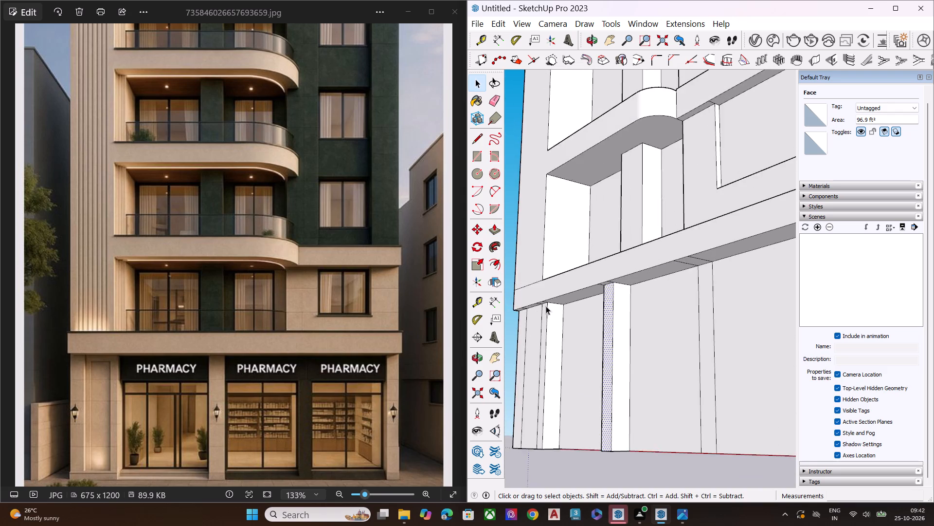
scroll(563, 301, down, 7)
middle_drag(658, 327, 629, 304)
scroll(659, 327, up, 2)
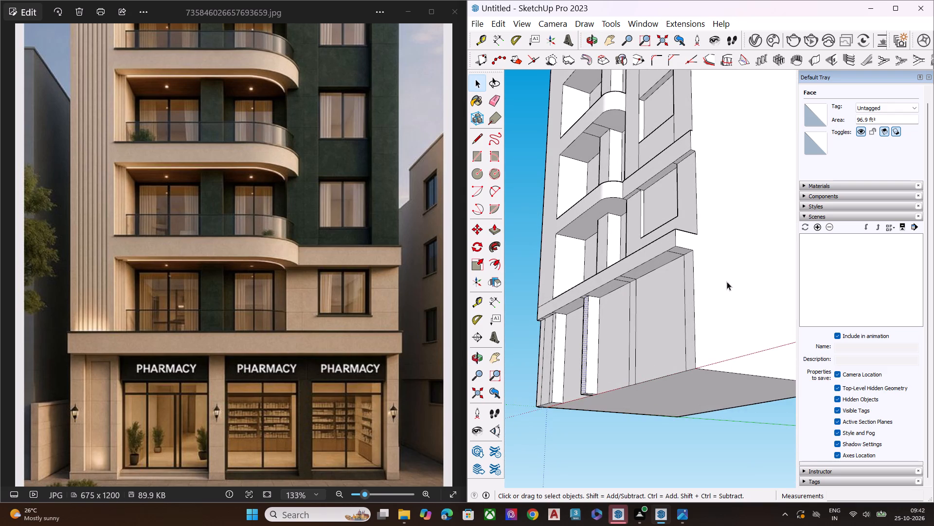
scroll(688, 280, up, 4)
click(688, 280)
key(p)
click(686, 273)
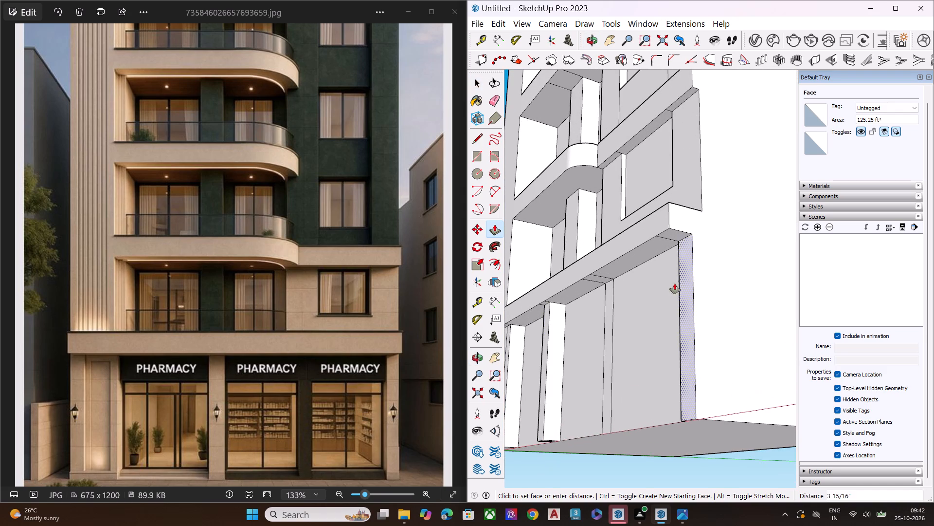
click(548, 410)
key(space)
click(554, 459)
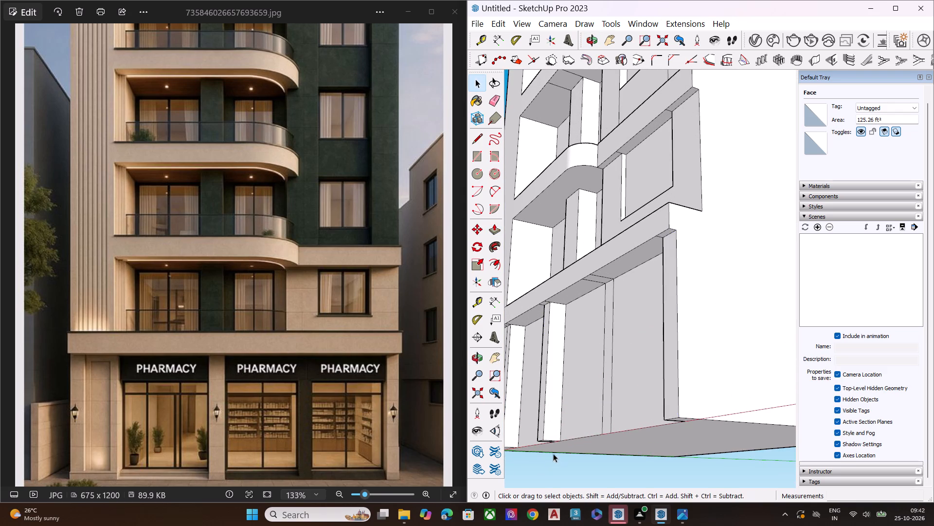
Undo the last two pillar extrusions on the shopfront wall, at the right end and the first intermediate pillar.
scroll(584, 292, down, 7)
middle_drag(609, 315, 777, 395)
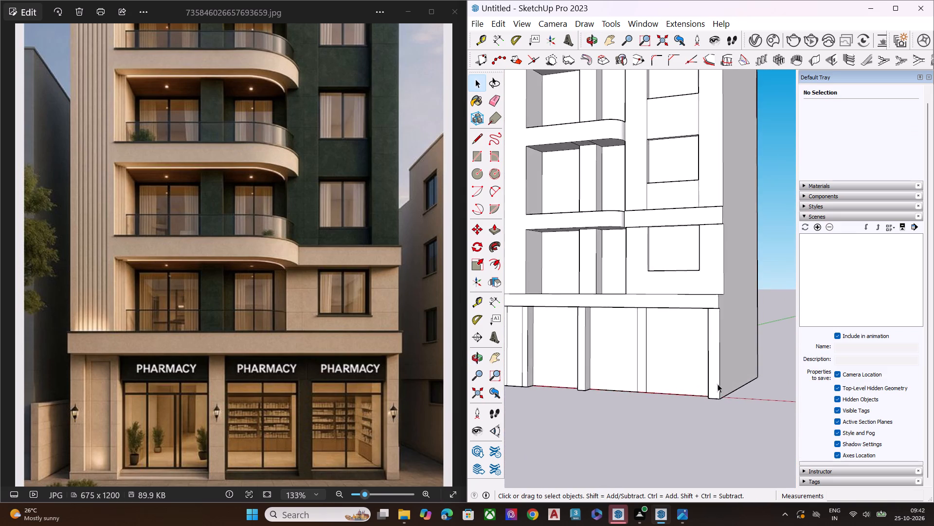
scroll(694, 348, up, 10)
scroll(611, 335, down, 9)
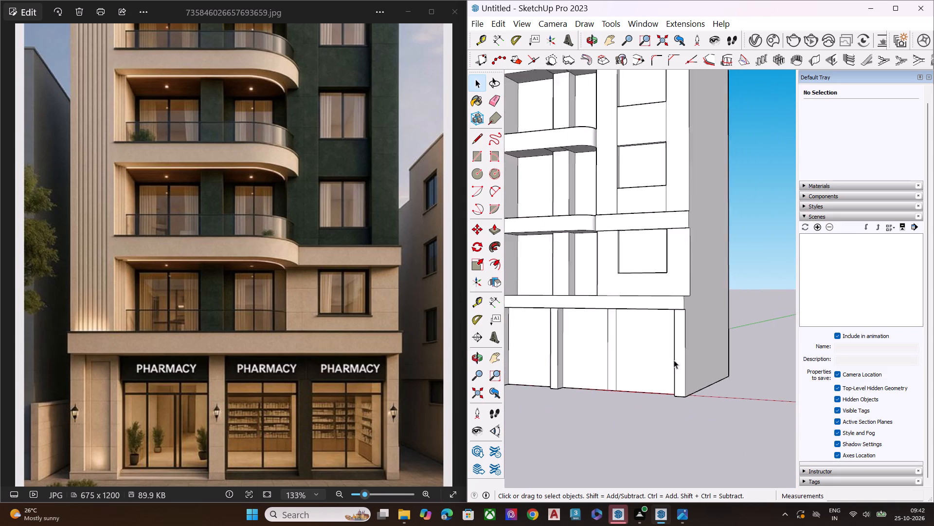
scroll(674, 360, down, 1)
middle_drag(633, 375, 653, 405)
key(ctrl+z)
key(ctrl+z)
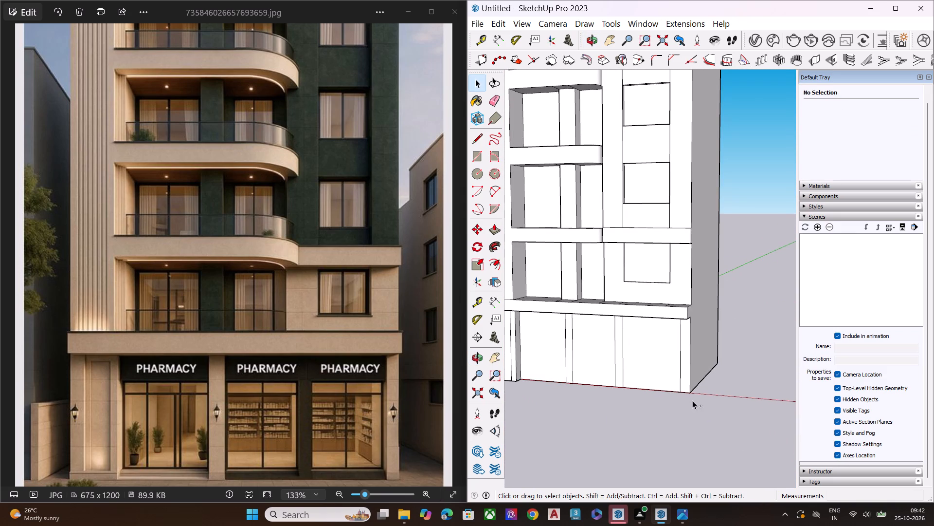
Undo the three preceding extrusions of the ground-floor pillar strips on the shopfront wall.
ctrl+scroll(699, 403, down, 4)
key(ctrl+z)
key(ctrl+z)
key(ctrl+z)
middle_drag(590, 405, 682, 384)
key(space)
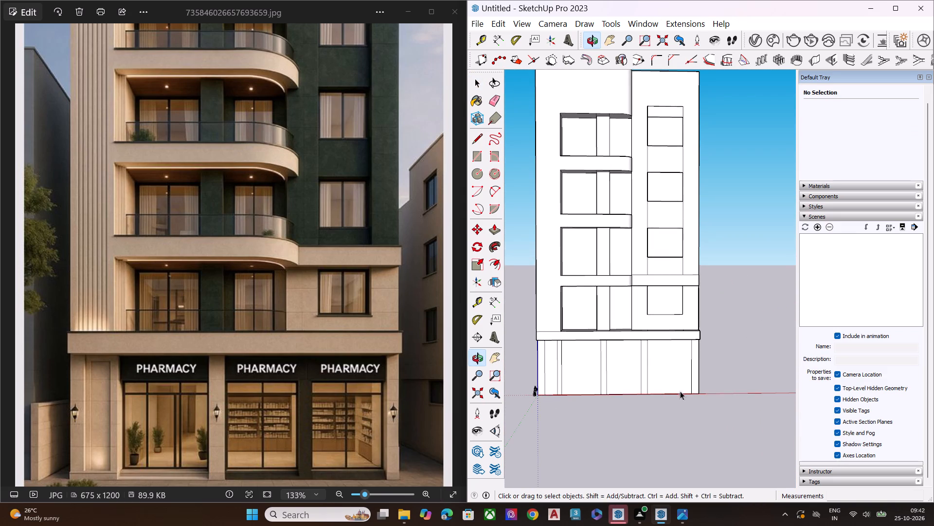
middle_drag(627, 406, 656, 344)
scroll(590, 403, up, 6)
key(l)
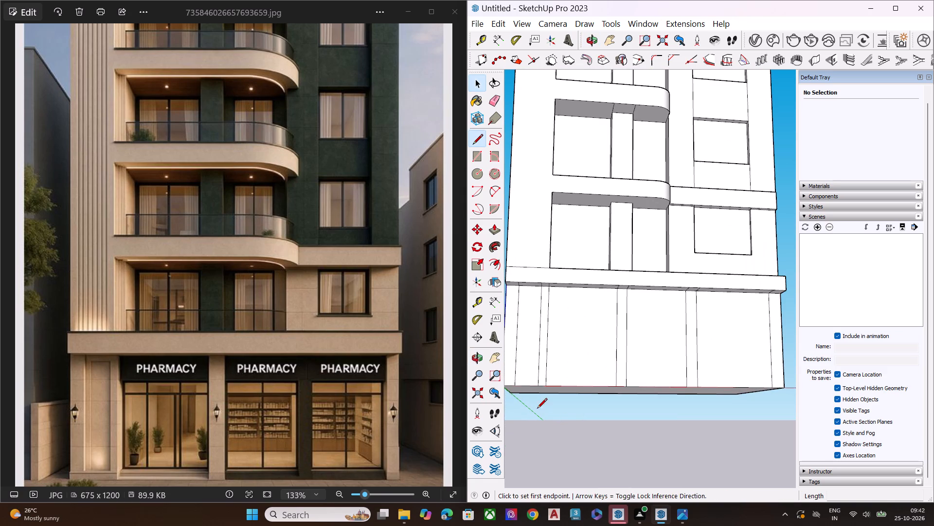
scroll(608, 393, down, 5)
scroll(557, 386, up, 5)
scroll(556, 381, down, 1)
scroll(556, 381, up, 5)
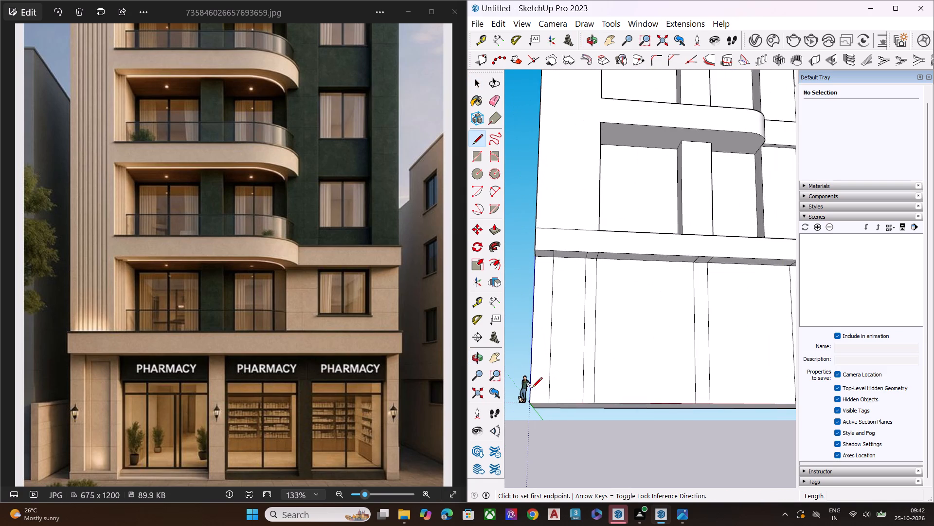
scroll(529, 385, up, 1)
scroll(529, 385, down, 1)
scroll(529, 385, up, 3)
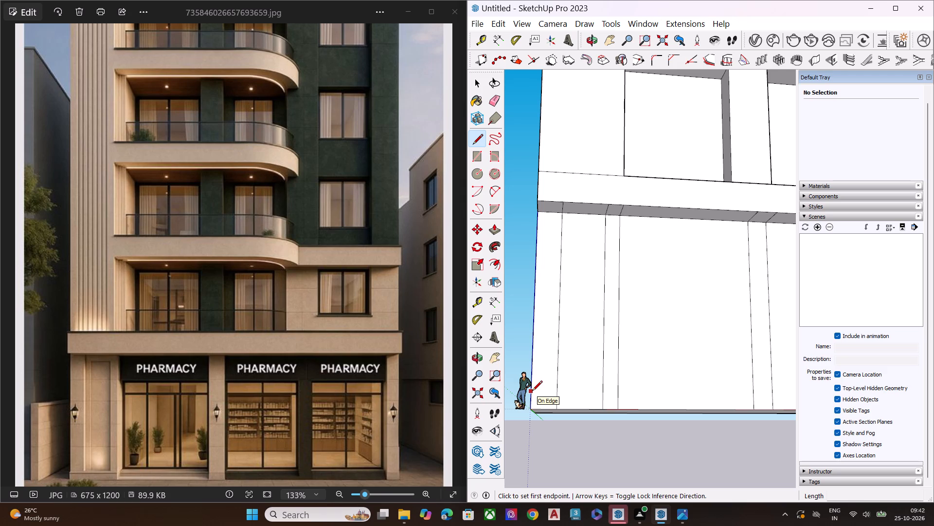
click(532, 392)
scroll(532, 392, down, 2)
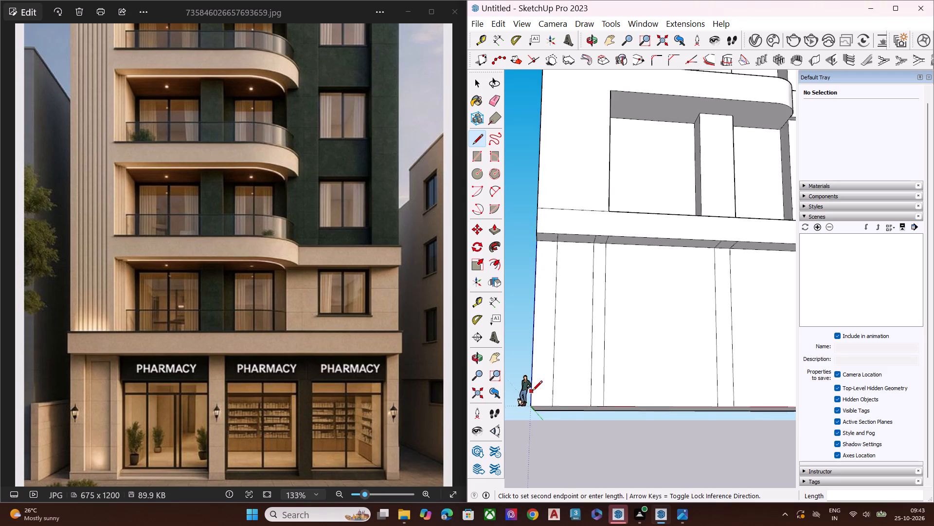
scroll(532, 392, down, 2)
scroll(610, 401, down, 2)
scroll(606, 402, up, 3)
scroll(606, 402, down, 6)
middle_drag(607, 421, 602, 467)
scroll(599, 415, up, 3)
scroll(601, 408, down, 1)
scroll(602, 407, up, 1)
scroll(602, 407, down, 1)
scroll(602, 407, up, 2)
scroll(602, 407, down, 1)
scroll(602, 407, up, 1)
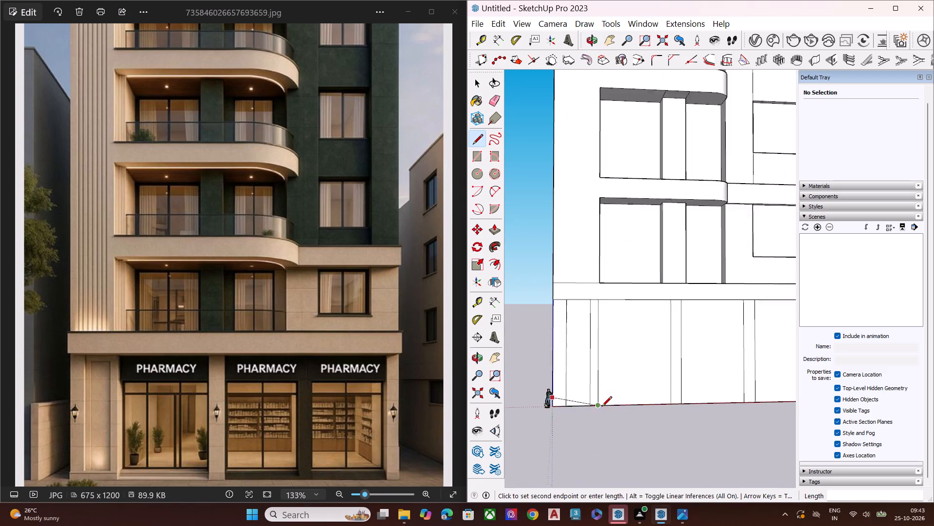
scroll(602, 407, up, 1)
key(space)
Draw a horizontal line just above the ground from the building's left corner edge to the first intermediate pillar strip.
key(l)
scroll(547, 403, up, 3)
scroll(545, 403, down, 1)
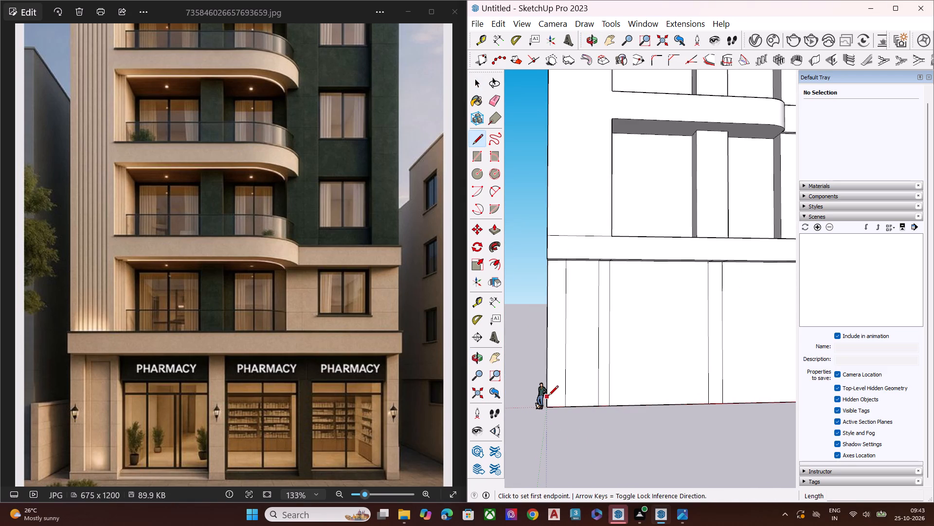
click(548, 396)
scroll(537, 406, down, 4)
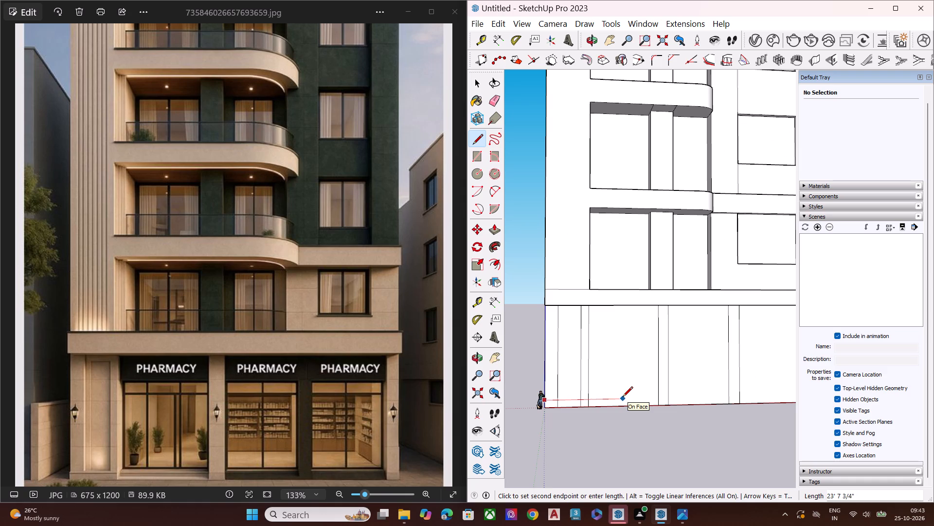
click(658, 398)
key(space)
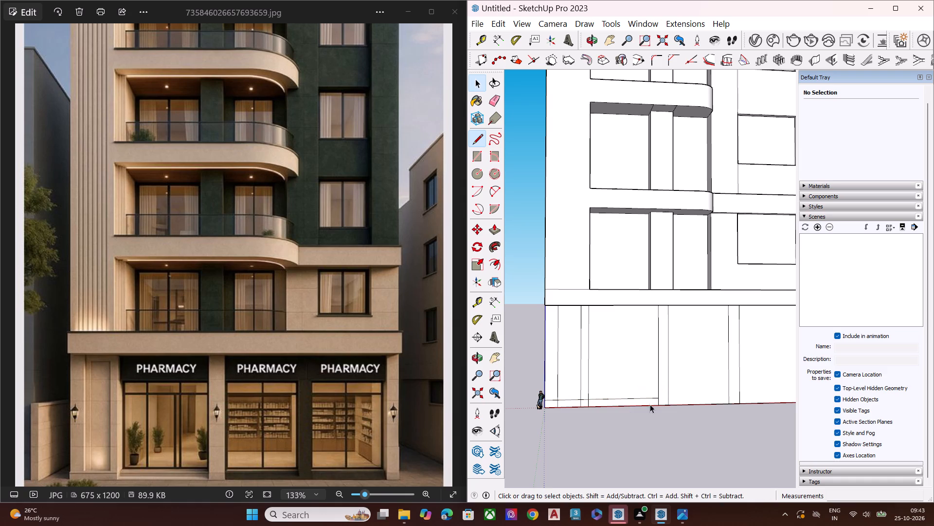
Erase the two short vertical segments below the new base line nearest the building's left corner.
middle_drag(587, 402, 586, 442)
scroll(590, 403, up, 2)
scroll(593, 398, down, 1)
scroll(593, 398, up, 1)
scroll(593, 398, down, 3)
scroll(593, 398, up, 1)
middle_drag(572, 426, 536, 448)
scroll(552, 402, up, 4)
scroll(553, 402, down, 1)
scroll(553, 402, up, 3)
scroll(553, 402, down, 1)
scroll(553, 402, up, 2)
scroll(555, 402, down, 1)
scroll(555, 403, up, 2)
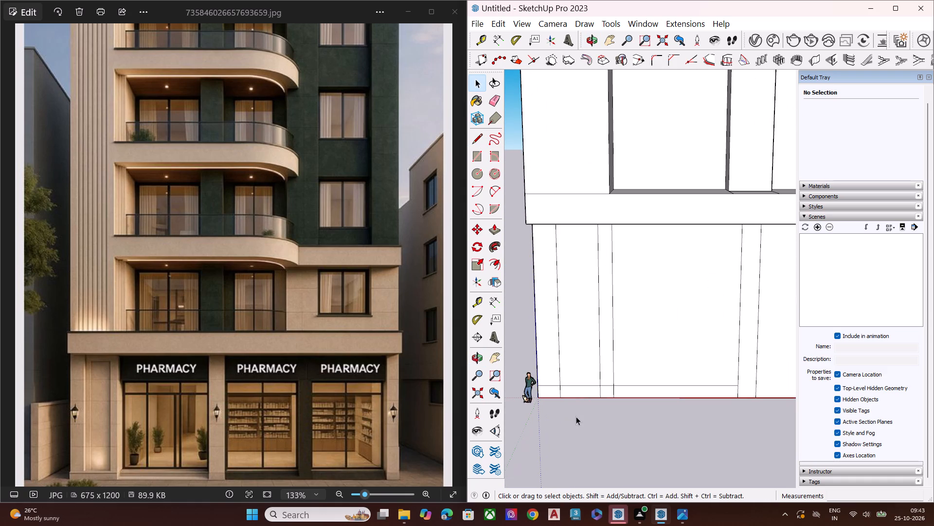
key(e)
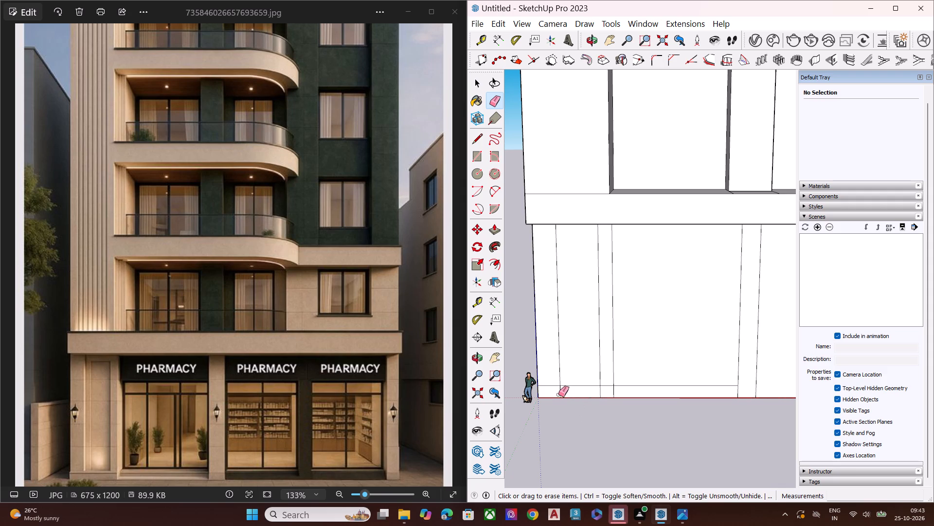
click(560, 393)
click(599, 394)
middle_drag(655, 414, 737, 474)
scroll(655, 414, up, 1)
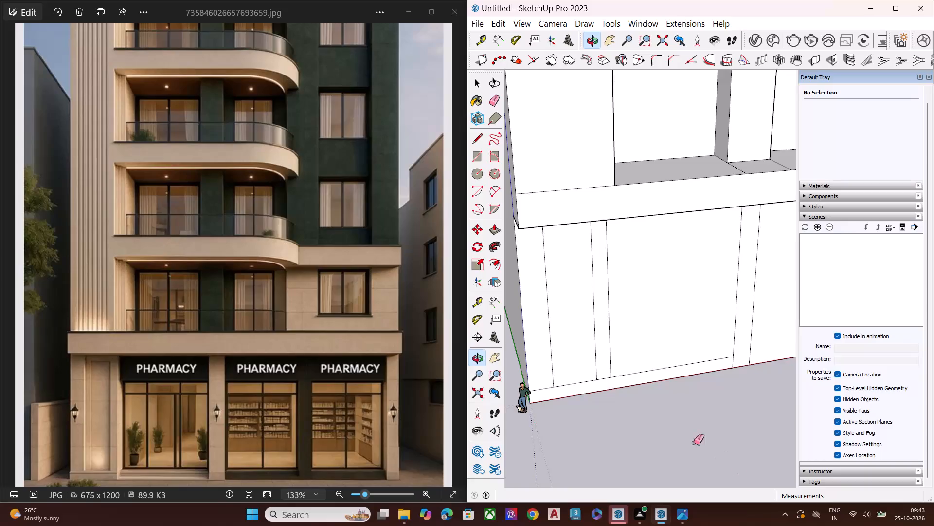
scroll(633, 352, up, 4)
key(space)
Pull the left end pillar strip of the shopfront outward beneath the band, stopping just behind the band's front face.
scroll(656, 396, down, 6)
middle_drag(557, 327, 576, 297)
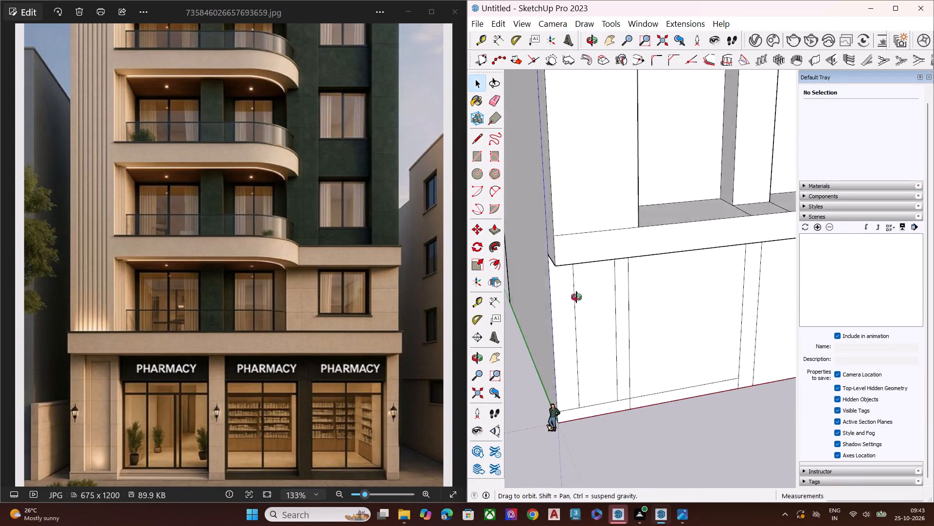
middle_drag(576, 297, 667, 174)
scroll(561, 279, up, 6)
click(589, 283)
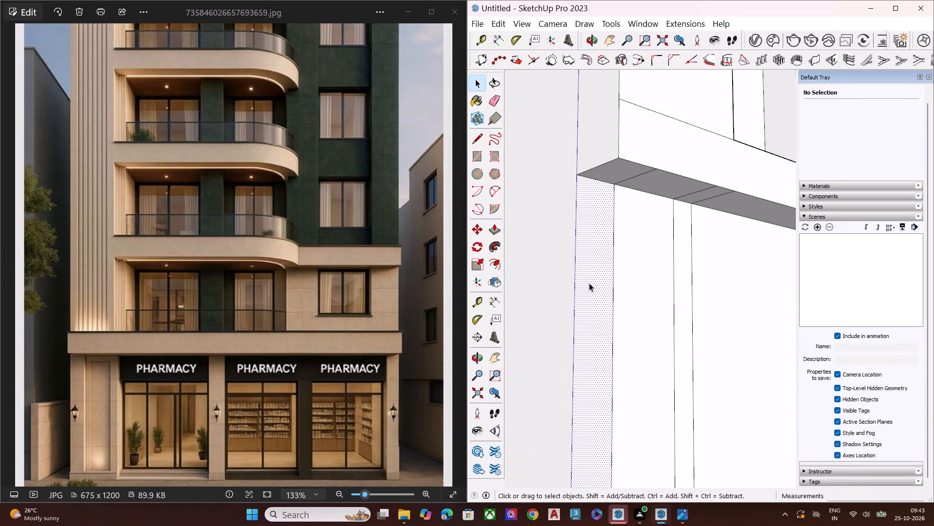
key(p)
click(589, 282)
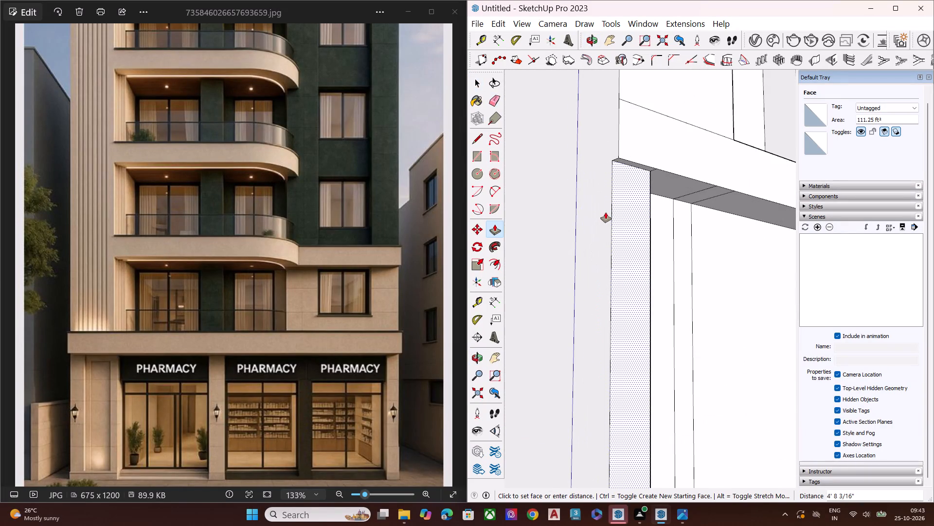
click(601, 216)
key(space)
scroll(616, 264, up, 1)
middle_drag(615, 265, 555, 303)
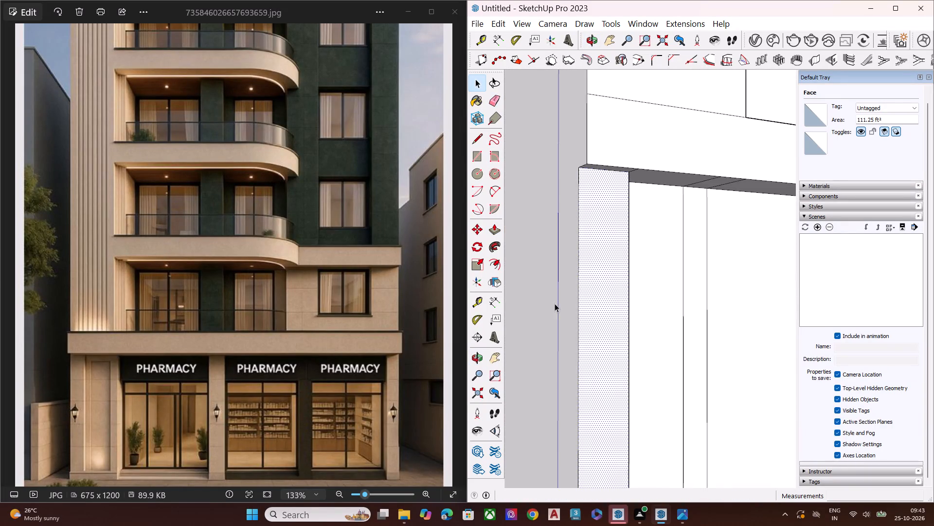
Pull the low base strip at the left end outward to the front plane of the projecting end pillar.
scroll(548, 312, down, 8)
scroll(612, 284, down, 2)
scroll(612, 287, up, 5)
scroll(611, 293, down, 4)
click(622, 444)
middle_drag(655, 398, 454, 437)
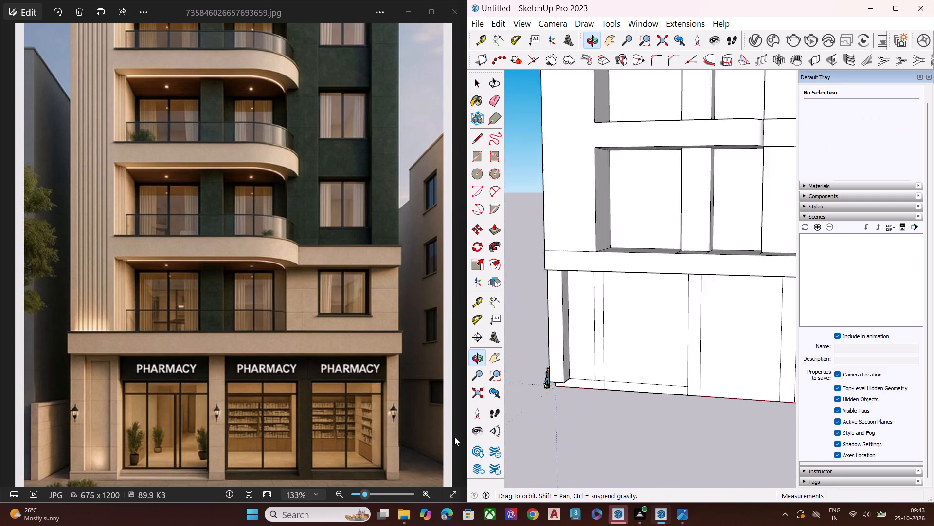
scroll(471, 411, up, 3)
scroll(526, 382, down, 2)
scroll(527, 382, up, 6)
scroll(536, 381, down, 1)
scroll(537, 380, up, 4)
middle_drag(608, 378, 475, 380)
scroll(506, 377, up, 4)
scroll(591, 377, down, 1)
scroll(591, 377, up, 2)
click(659, 380)
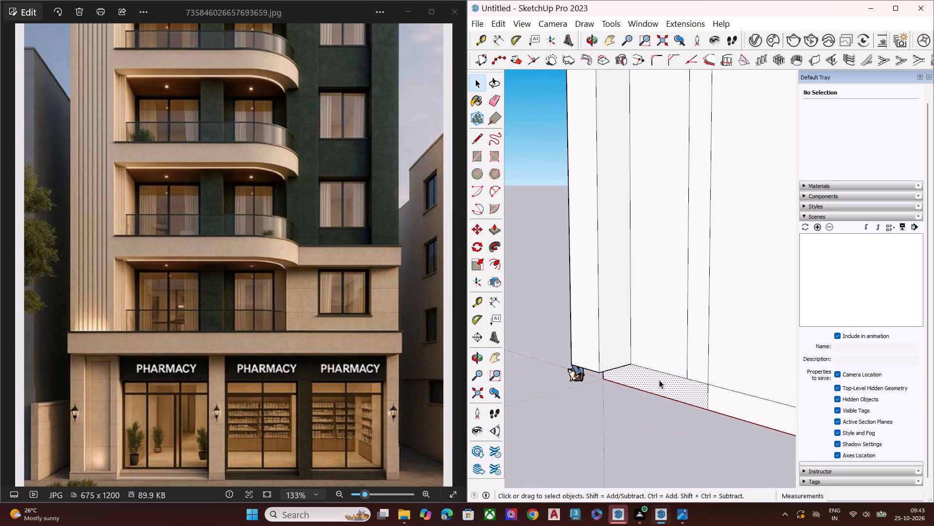
key(p)
click(636, 367)
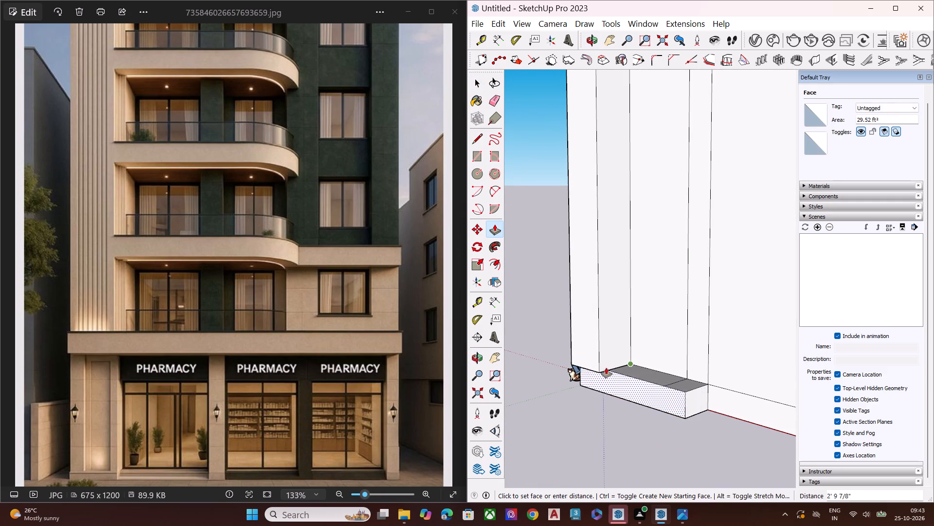
click(600, 368)
key(space)
click(560, 428)
Pull the wall panel beside the left end pillar outward about 4', level with that pillar.
scroll(555, 418, down, 2)
scroll(554, 421, up, 2)
scroll(554, 424, down, 6)
scroll(594, 262, up, 4)
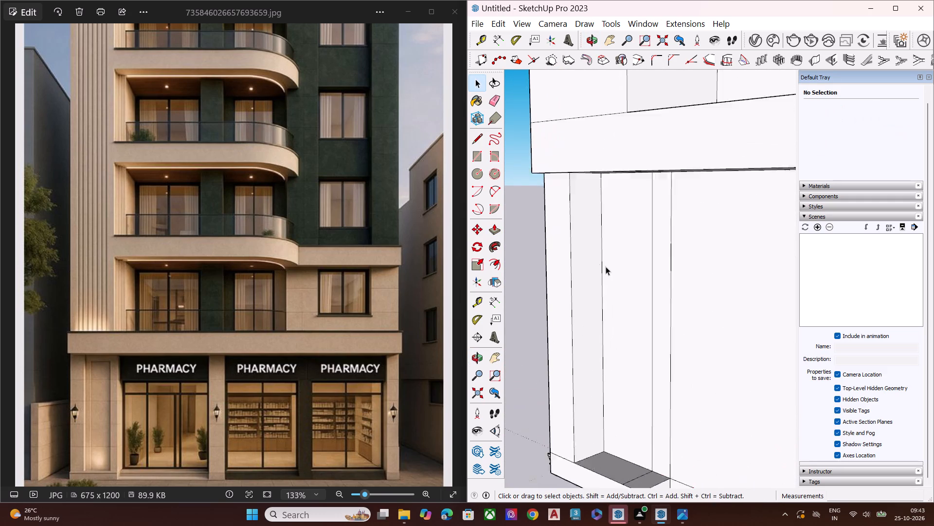
scroll(606, 266, up, 1)
click(615, 282)
key(p)
click(619, 283)
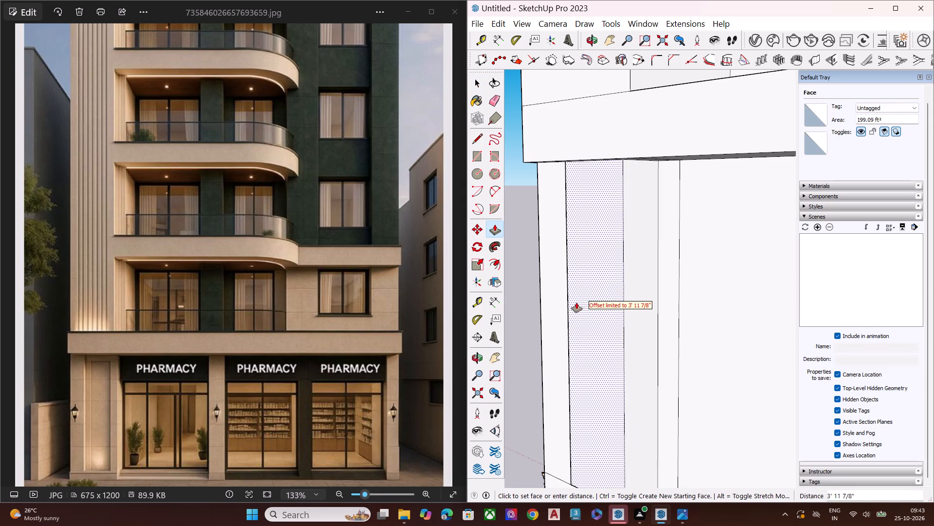
click(568, 318)
click(666, 310)
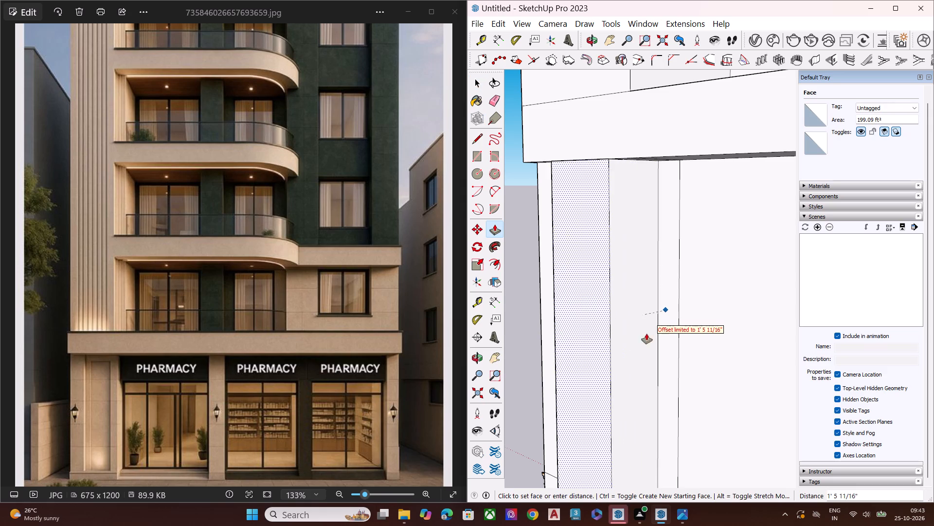
key(space)
Pull the adjoining narrow strip outward to the front plane of the projecting panel beside it.
click(665, 348)
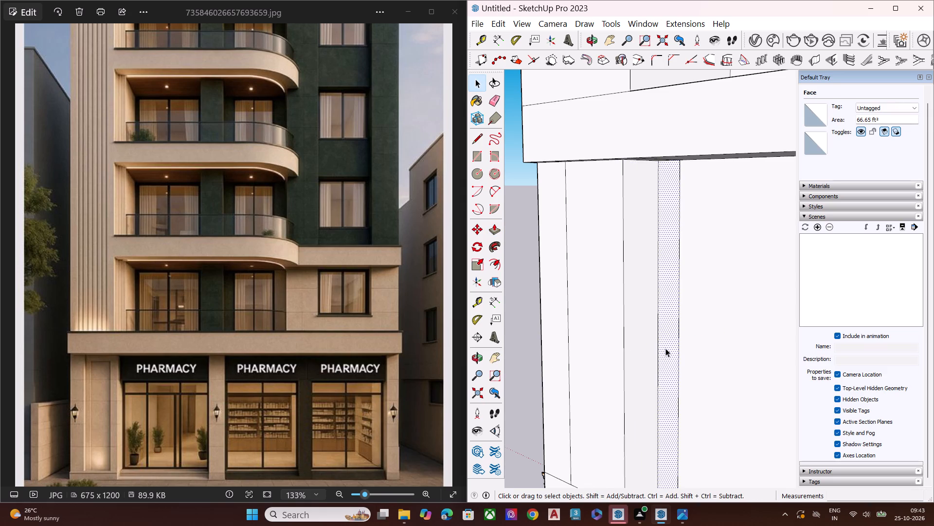
key(p)
click(669, 338)
click(623, 360)
key(space)
scroll(554, 362, down, 11)
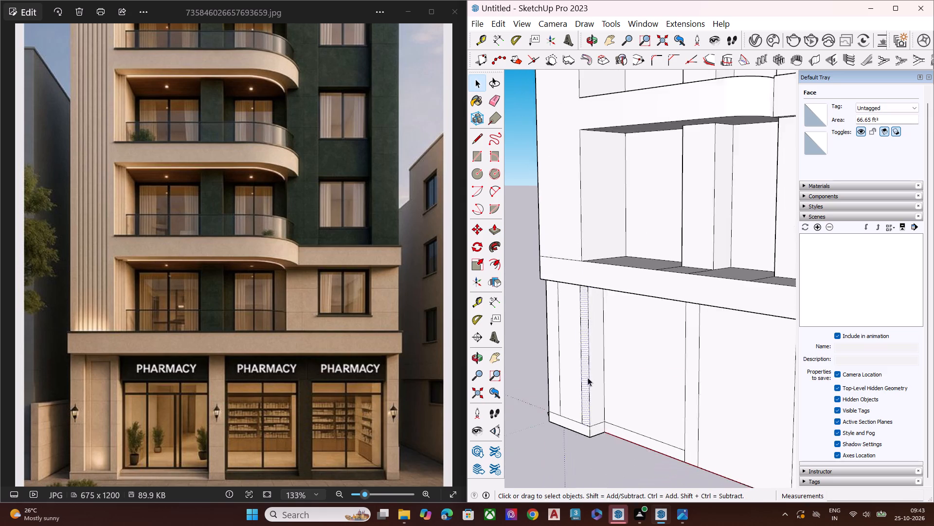
Erase the two leftover edges crossing the band's underside above the first intermediate pillar strip.
middle_drag(584, 378, 537, 225)
scroll(574, 328, down, 3)
click(565, 470)
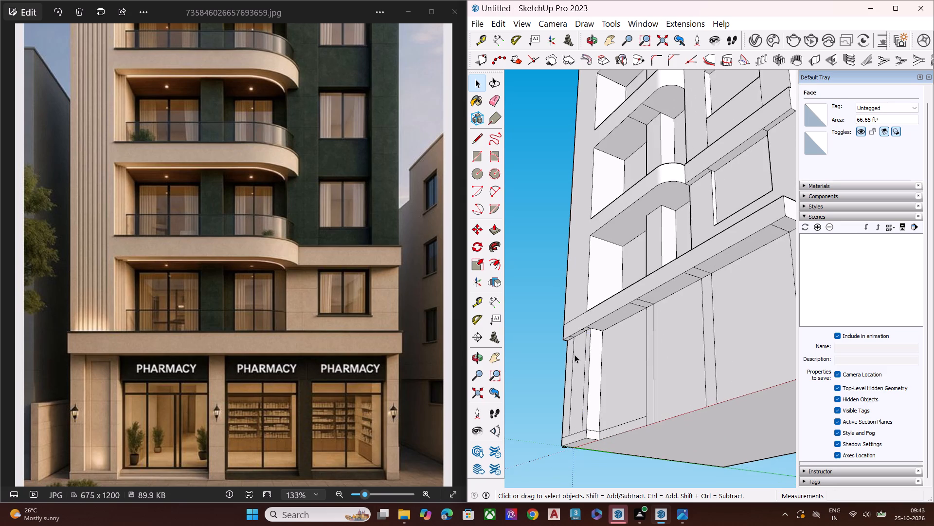
scroll(575, 355, down, 1)
scroll(575, 355, up, 1)
scroll(575, 355, down, 4)
middle_drag(627, 338, 643, 368)
scroll(662, 332, up, 1)
scroll(663, 331, down, 5)
scroll(663, 331, up, 5)
scroll(603, 348, up, 2)
scroll(603, 348, down, 1)
scroll(603, 348, up, 1)
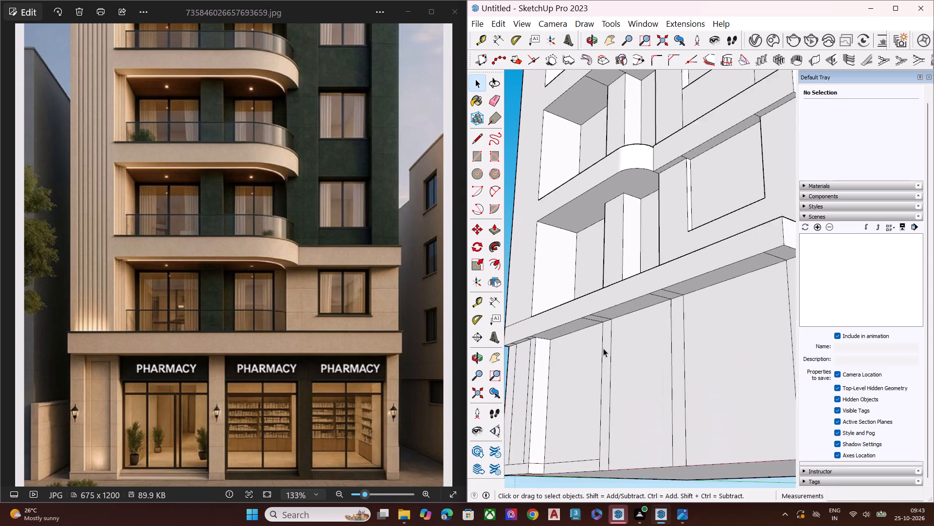
scroll(603, 348, up, 4)
middle_drag(622, 366, 749, 402)
scroll(651, 378, down, 6)
scroll(651, 377, up, 1)
scroll(652, 377, down, 3)
middle_drag(653, 391, 695, 406)
middle_drag(658, 396, 644, 280)
scroll(644, 280, up, 3)
scroll(633, 323, down, 1)
scroll(632, 326, up, 5)
middle_drag(630, 347, 603, 303)
key(e)
scroll(603, 303, up, 2)
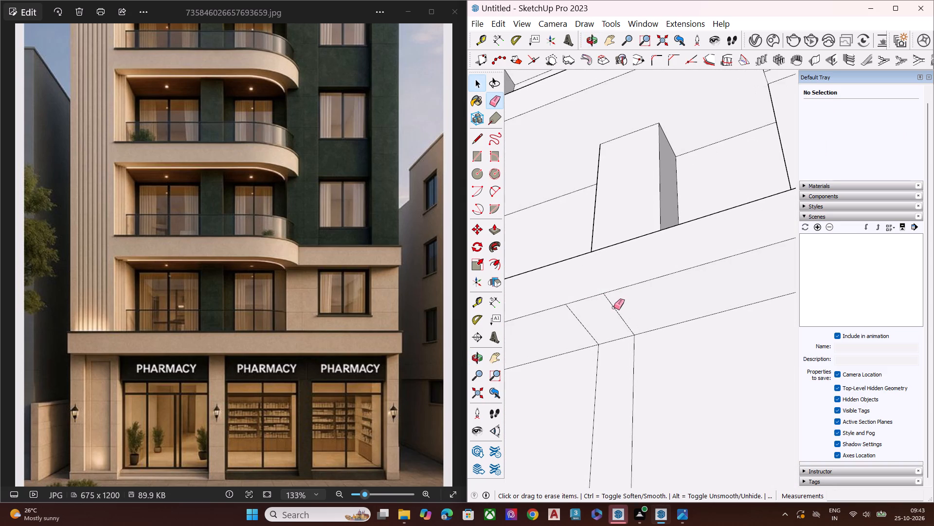
click(614, 307)
click(587, 331)
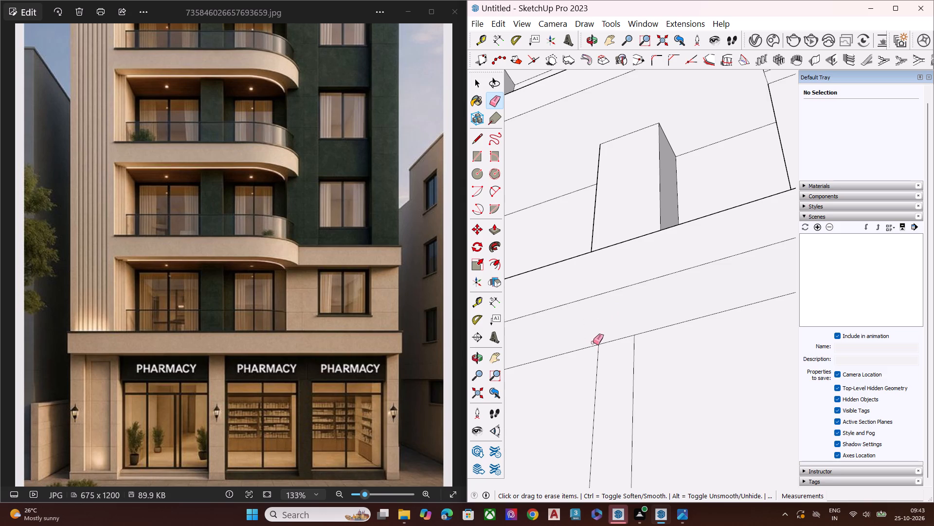
key(space)
Scale the first intermediate shopfront pillar strip sideways to about 1.64 times its width, and fine-tune its right edge.
scroll(606, 355, down, 1)
scroll(606, 355, up, 2)
scroll(606, 355, down, 5)
middle_drag(609, 356, 699, 481)
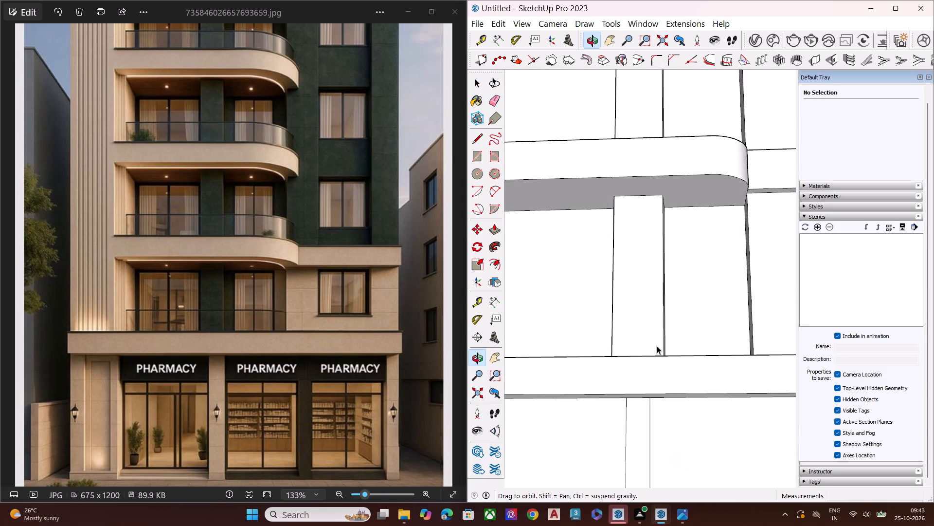
scroll(651, 317, down, 4)
scroll(651, 317, up, 2)
scroll(651, 317, down, 8)
middle_drag(664, 371, 680, 367)
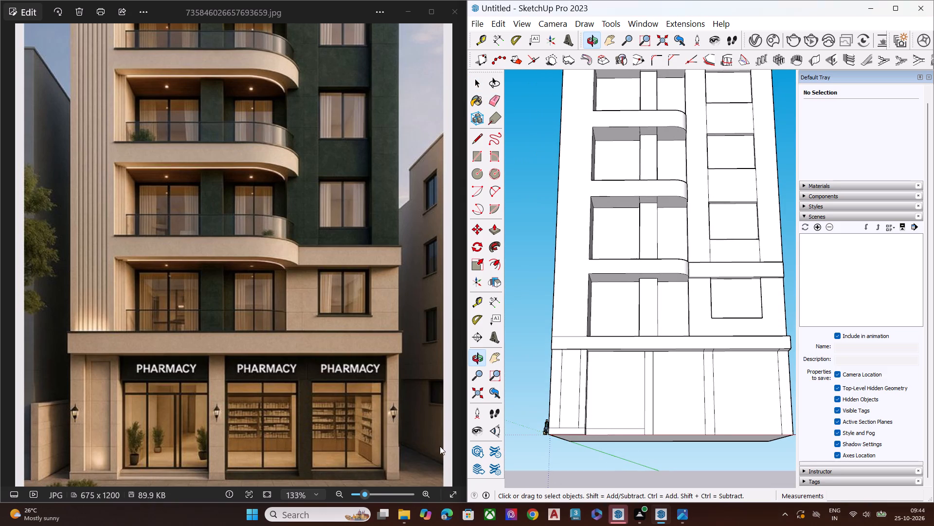
scroll(179, 509, up, 4)
scroll(245, 483, down, 1)
scroll(268, 478, up, 4)
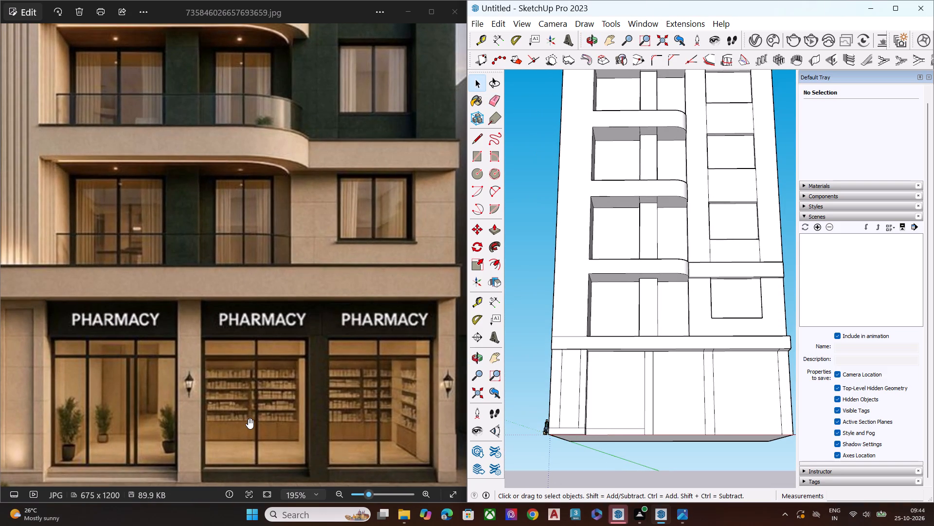
scroll(583, 389, up, 6)
double_click(667, 374)
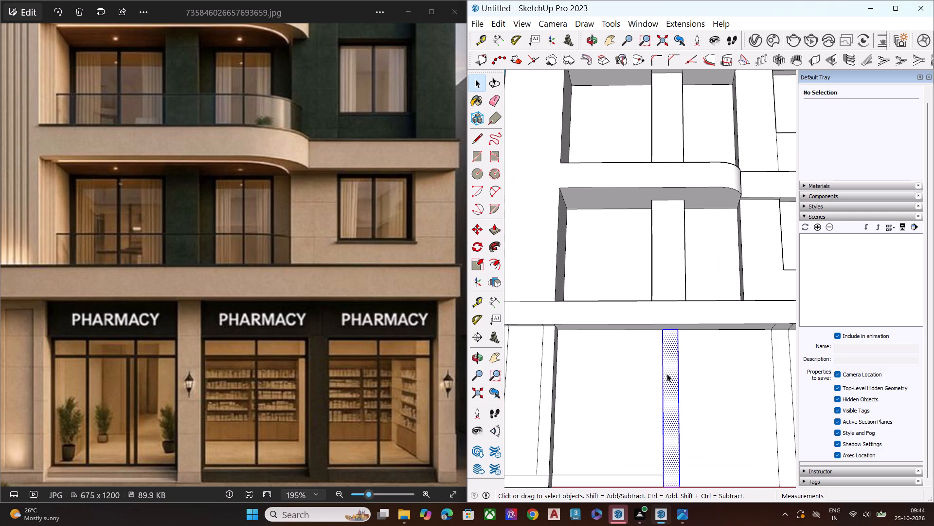
key(s)
click(681, 406)
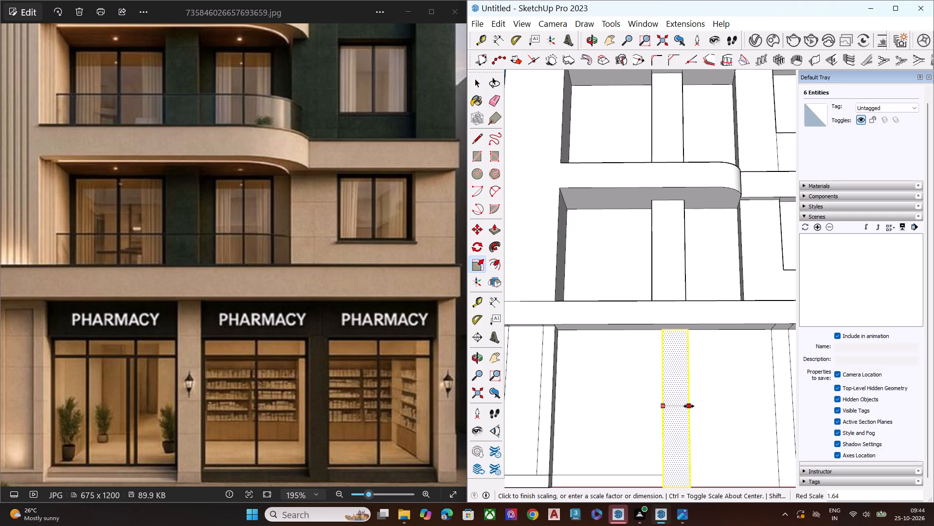
click(689, 406)
key(space)
scroll(571, 374, down, 8)
middle_drag(628, 387, 555, 452)
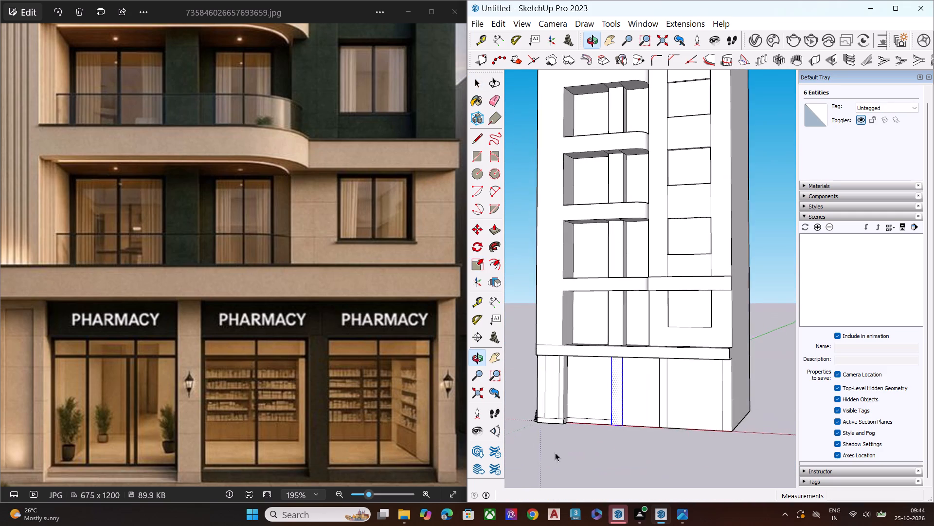
scroll(639, 384, up, 5)
scroll(596, 397, up, 4)
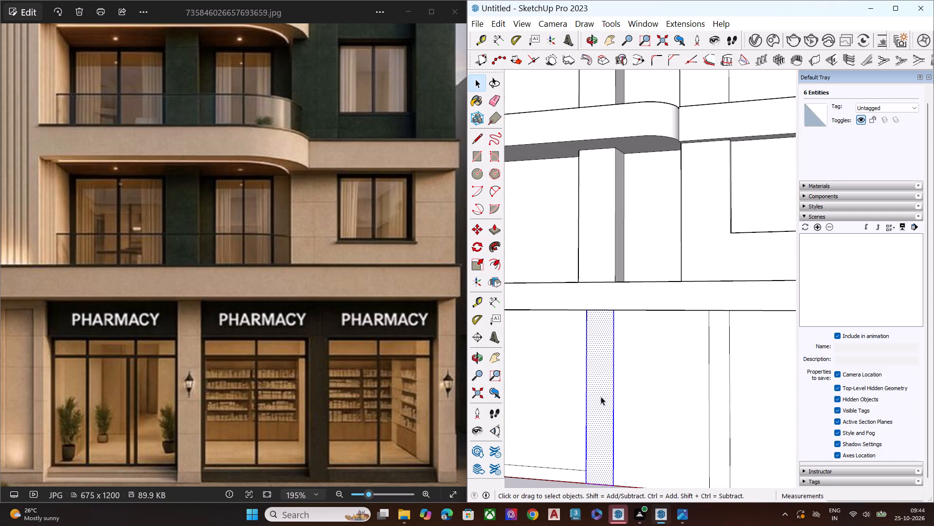
key(s)
click(611, 397)
click(609, 397)
key(space)
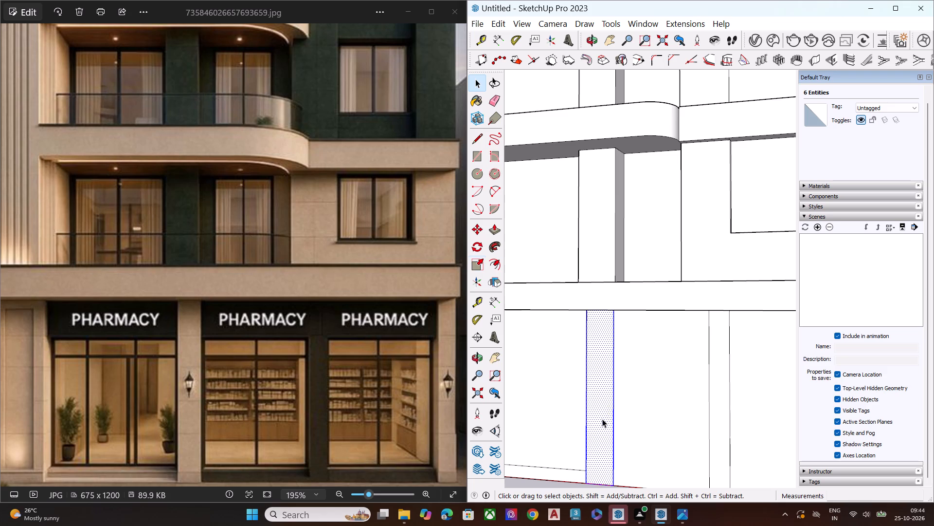
Pull the widened intermediate pillar strip outward to the front plane of the projecting left end pillar.
click(602, 419)
key(p)
click(599, 410)
scroll(588, 392, down, 2)
scroll(589, 394, up, 1)
scroll(591, 395, down, 5)
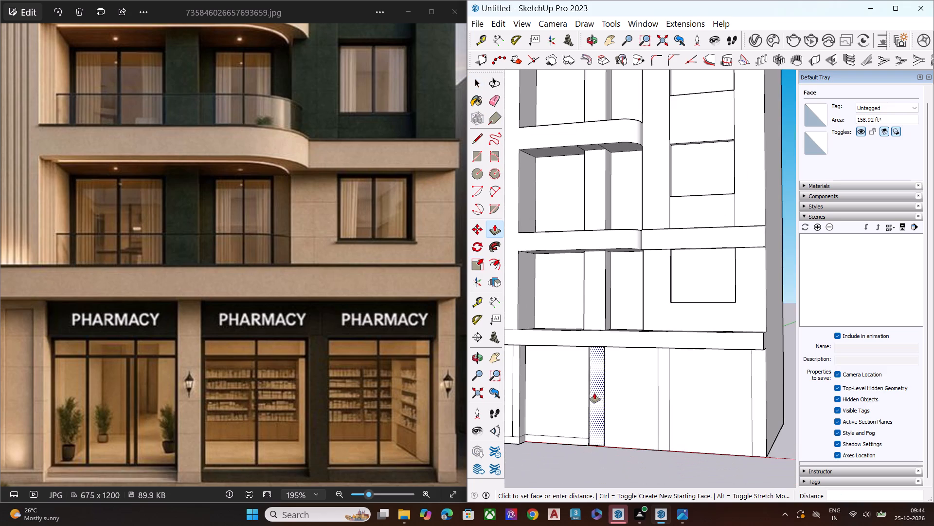
click(521, 391)
key(space)
middle_drag(617, 380, 571, 356)
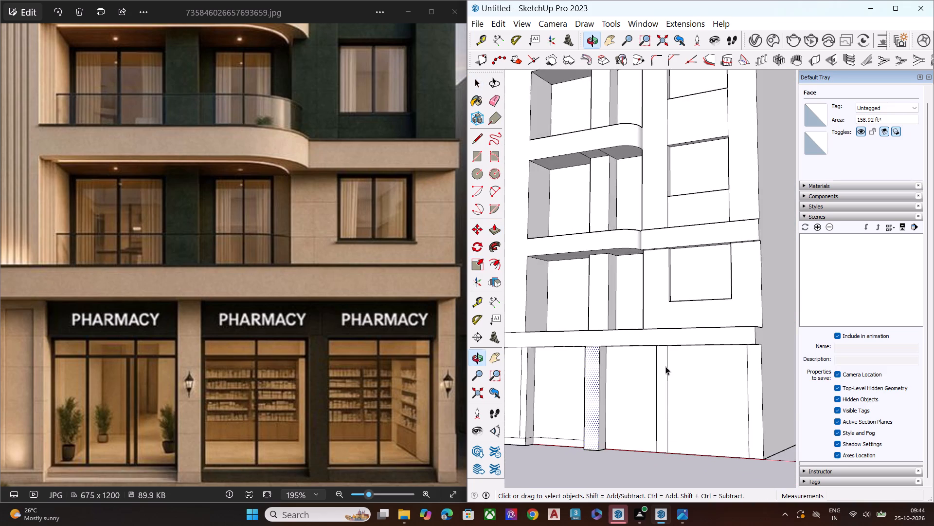
Draw a horizontal line about 45' 2" long below the band, from the projecting intermediate pillar to the right end strip.
scroll(666, 371, up, 1)
scroll(666, 371, down, 1)
scroll(666, 371, up, 2)
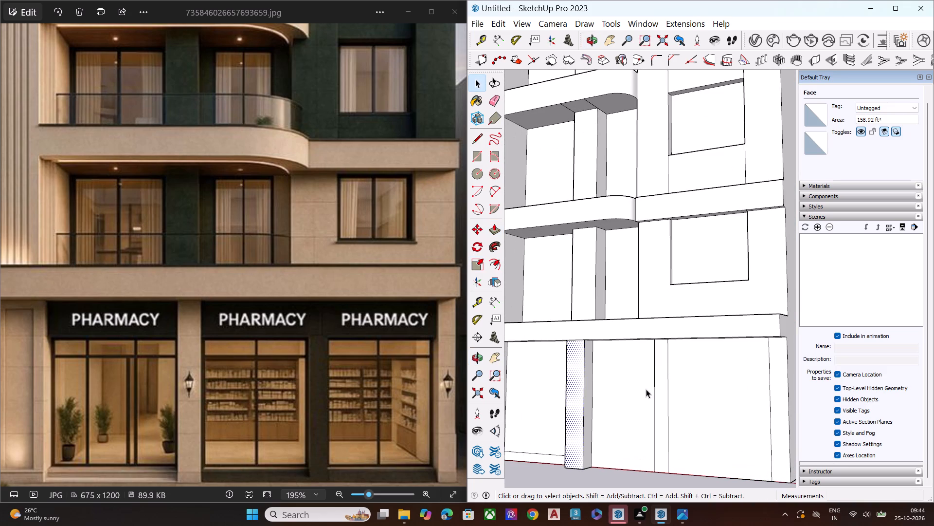
scroll(546, 403, down, 2)
scroll(545, 404, up, 1)
scroll(545, 404, down, 4)
middle_drag(605, 420, 695, 406)
key(l)
scroll(592, 406, down, 6)
scroll(593, 411, up, 1)
middle_drag(605, 417, 642, 364)
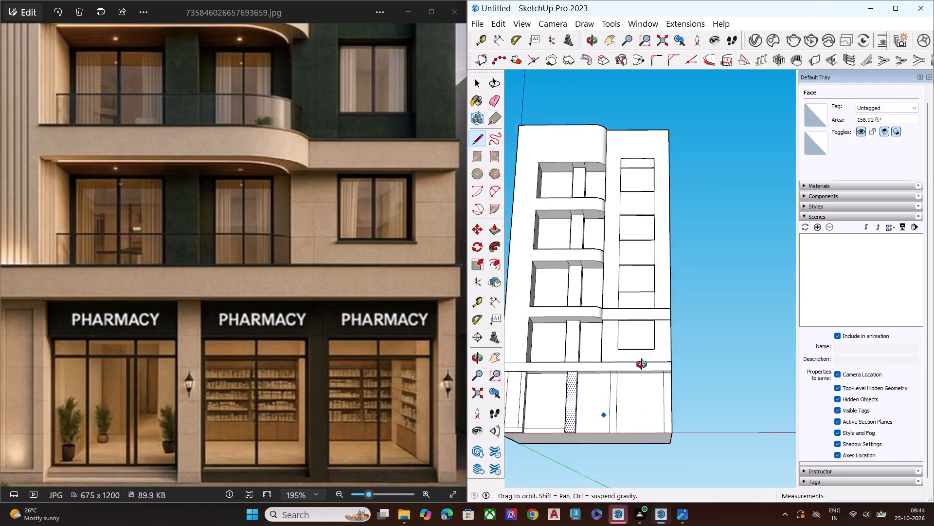
middle_drag(642, 364, 642, 363)
scroll(633, 372, up, 1)
scroll(631, 374, down, 3)
scroll(625, 378, up, 7)
middle_drag(562, 386, 504, 421)
scroll(537, 394, up, 3)
scroll(555, 384, down, 2)
scroll(555, 384, up, 3)
click(571, 387)
scroll(665, 392, down, 3)
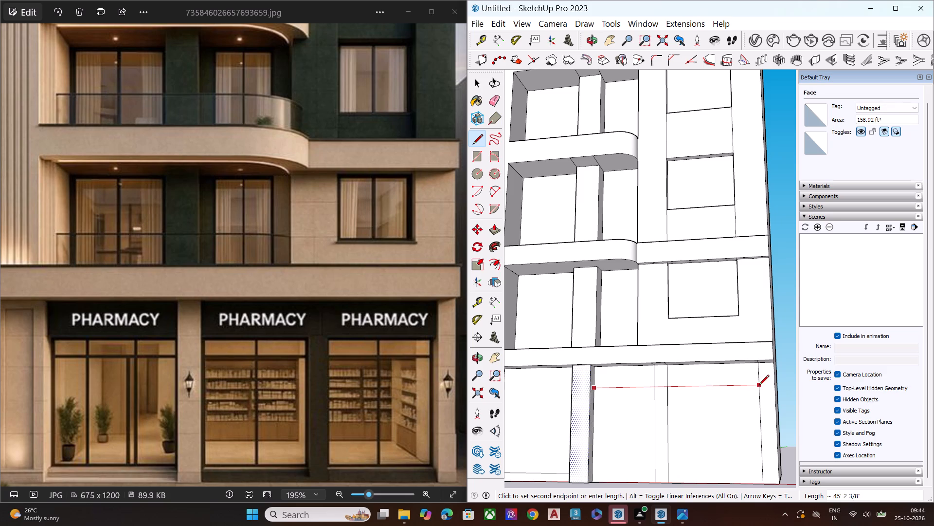
click(759, 386)
key(space)
Continue the horizontal signboard line at the same height from the intermediate pillar's other side across to the left end pillar.
scroll(584, 389, down, 2)
scroll(584, 389, up, 2)
scroll(584, 389, down, 2)
scroll(584, 389, up, 1)
scroll(584, 388, down, 1)
scroll(600, 389, up, 2)
scroll(639, 395, down, 6)
middle_drag(557, 413, 619, 412)
scroll(575, 396, up, 6)
middle_drag(594, 402, 640, 388)
scroll(640, 388, up, 2)
scroll(640, 388, down, 1)
scroll(640, 388, up, 5)
key(l)
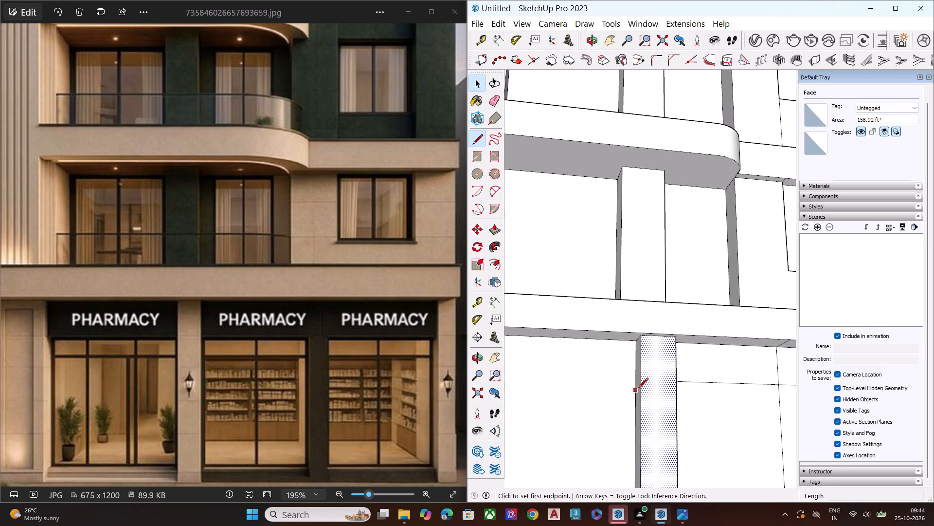
middle_drag(655, 394, 579, 434)
scroll(664, 409, up, 1)
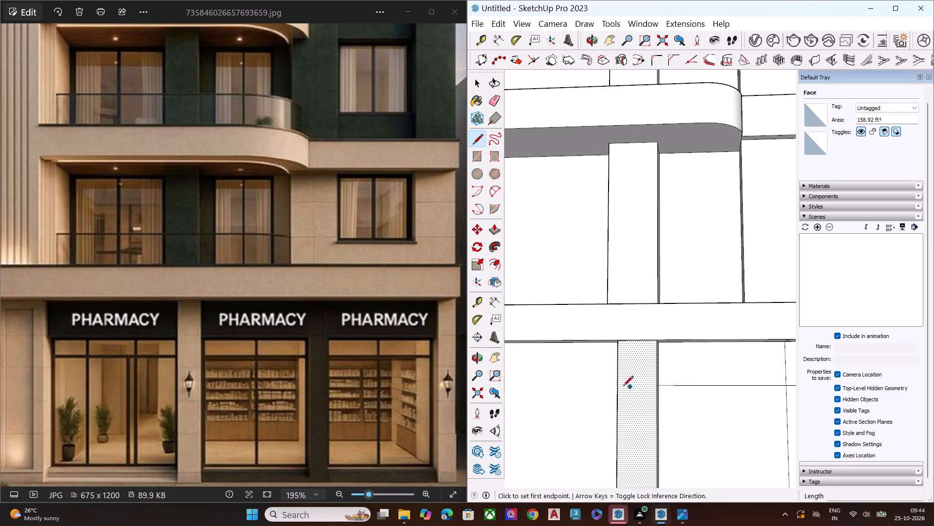
middle_drag(614, 387, 695, 379)
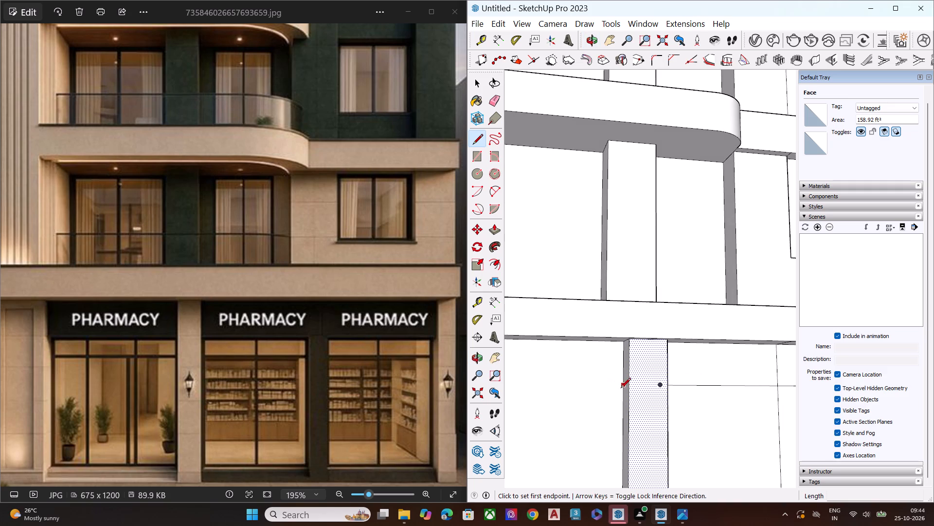
click(623, 385)
scroll(596, 385, down, 1)
scroll(596, 385, up, 3)
scroll(597, 388, down, 7)
scroll(612, 390, up, 1)
scroll(613, 391, down, 6)
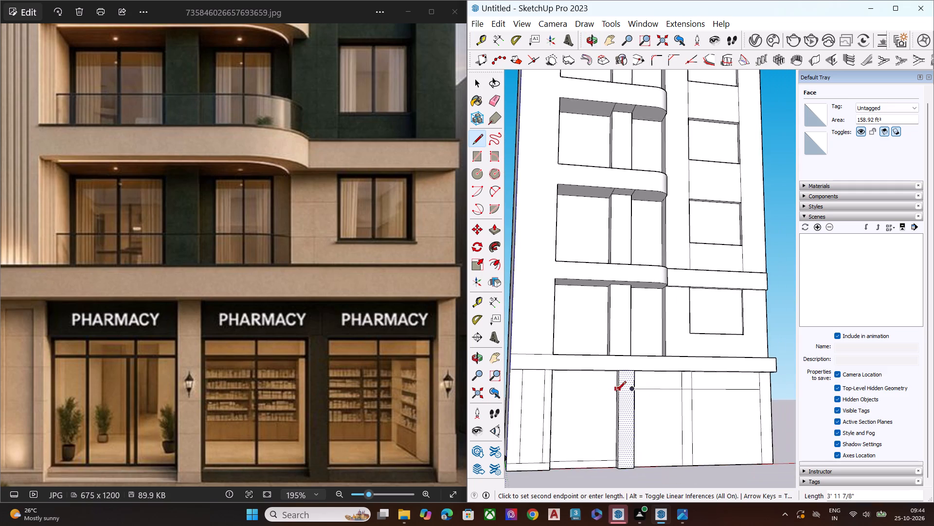
middle_drag(599, 392, 510, 420)
scroll(545, 382, up, 1)
scroll(545, 382, down, 1)
scroll(547, 382, up, 3)
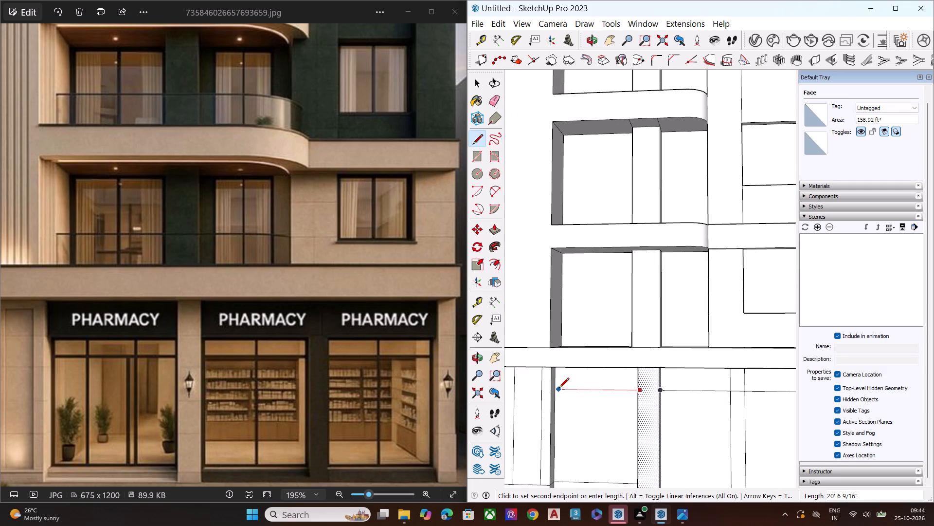
click(555, 389)
key(space)
Erase the narrow strip's two vertical edges above the signboard line and the line segment crossing between them.
scroll(532, 398, down, 2)
scroll(524, 398, up, 2)
scroll(524, 398, down, 6)
middle_drag(621, 397, 615, 417)
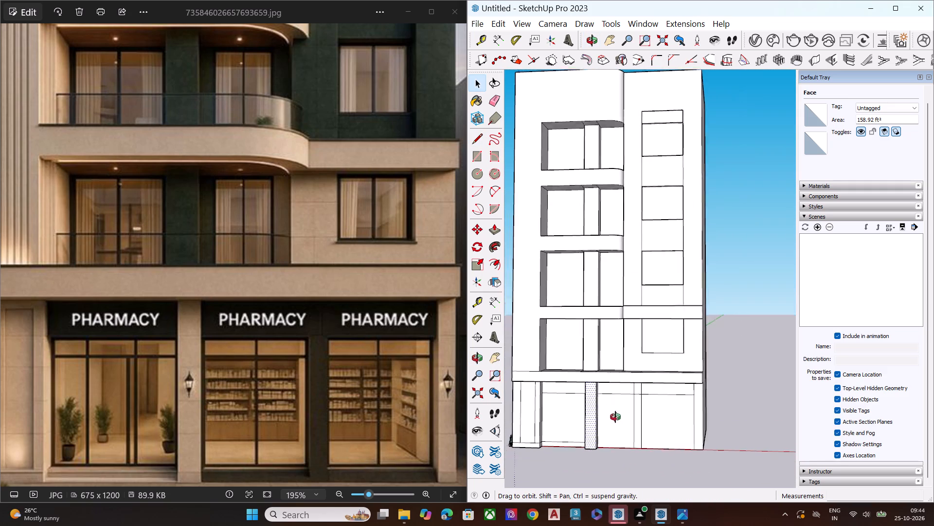
middle_drag(615, 417, 559, 467)
double_click(558, 468)
scroll(672, 425, up, 1)
middle_drag(672, 425, 572, 425)
scroll(630, 380, up, 3)
scroll(637, 379, down, 1)
scroll(639, 379, up, 1)
scroll(655, 381, down, 1)
scroll(660, 382, up, 2)
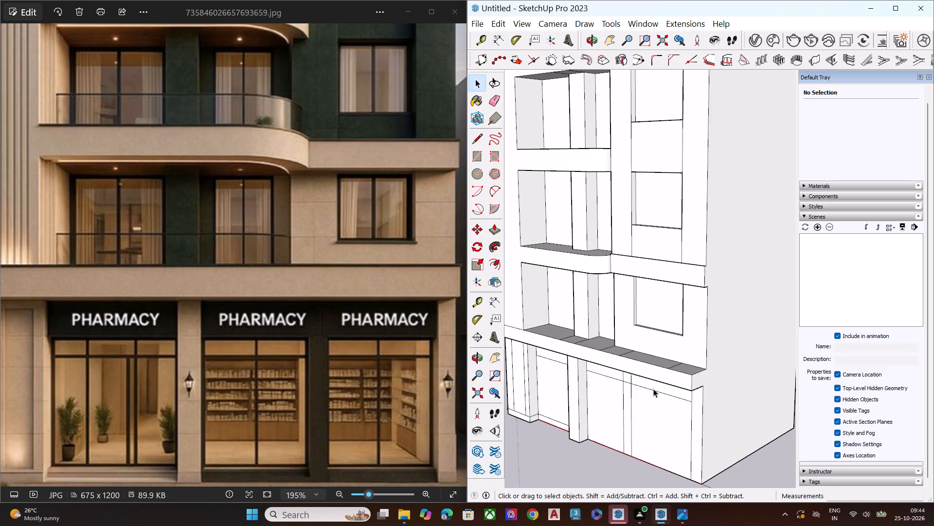
middle_drag(650, 386, 634, 345)
scroll(647, 380, up, 4)
scroll(629, 373, down, 1)
scroll(629, 377, up, 5)
middle_drag(618, 404, 640, 359)
scroll(642, 361, up, 1)
key(e)
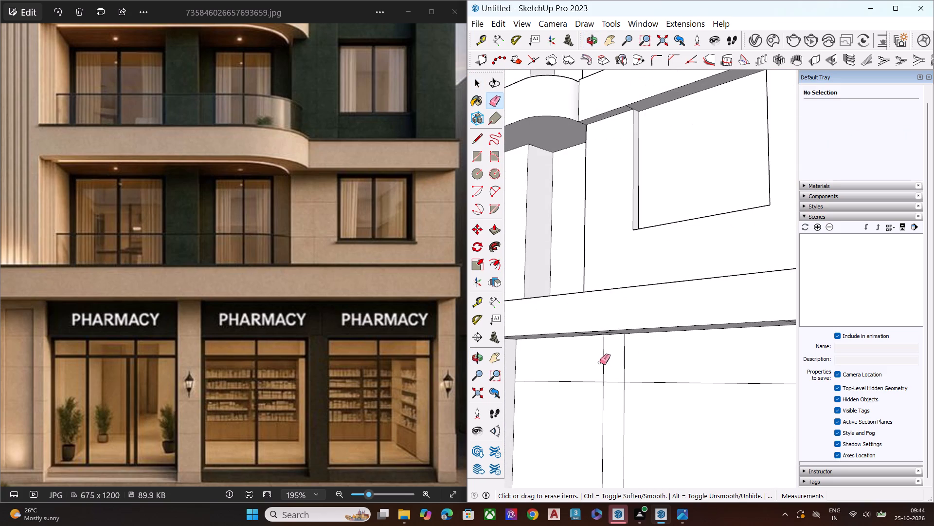
click(601, 361)
click(603, 362)
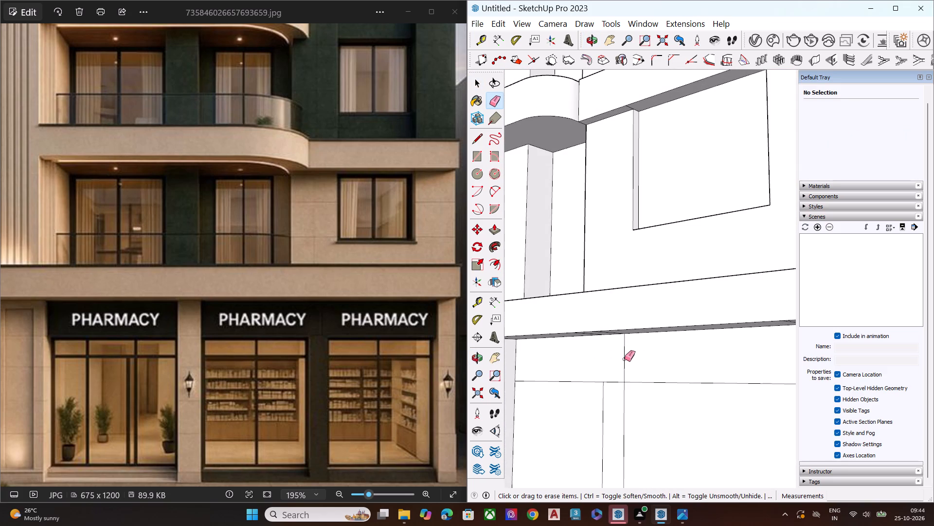
click(625, 359)
click(617, 382)
key(space)
Pull the right end pillar strip of the shopfront outward to the front plane of the projecting intermediate pillar.
scroll(566, 368, down, 7)
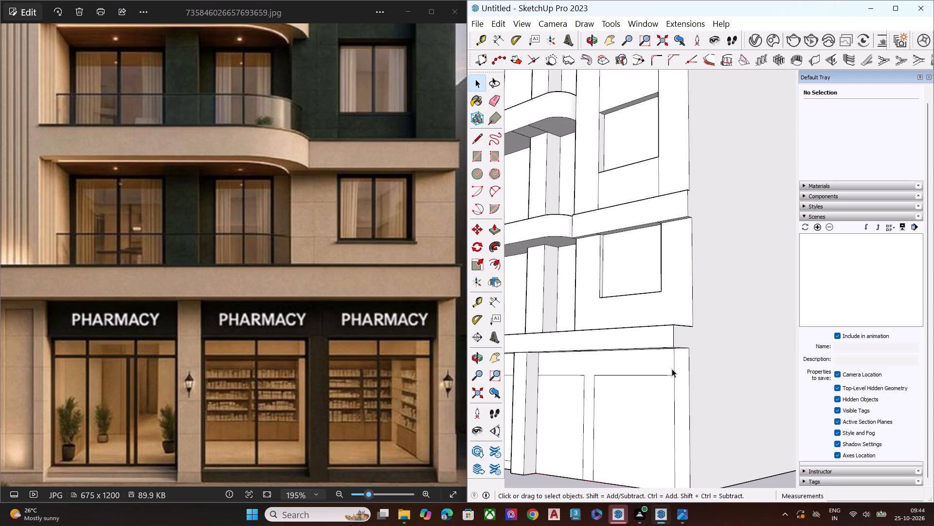
middle_drag(672, 369, 689, 346)
scroll(683, 360, up, 4)
click(690, 364)
key(p)
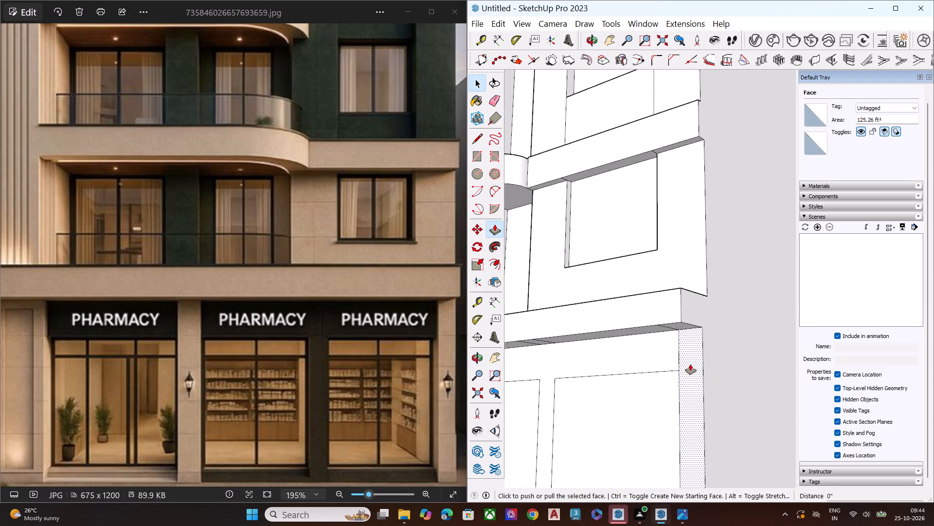
click(690, 364)
scroll(677, 408, down, 1)
scroll(677, 408, up, 1)
scroll(677, 408, down, 3)
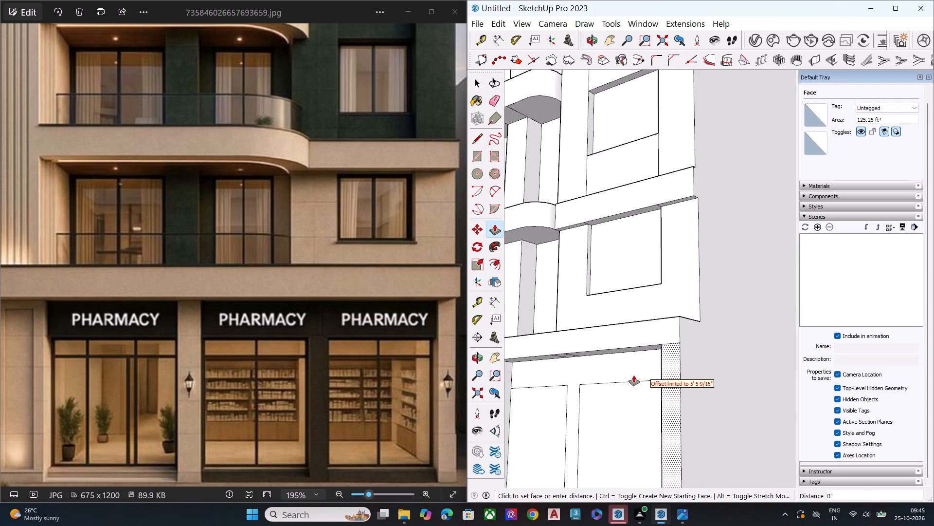
scroll(548, 384, down, 5)
click(518, 401)
key(space)
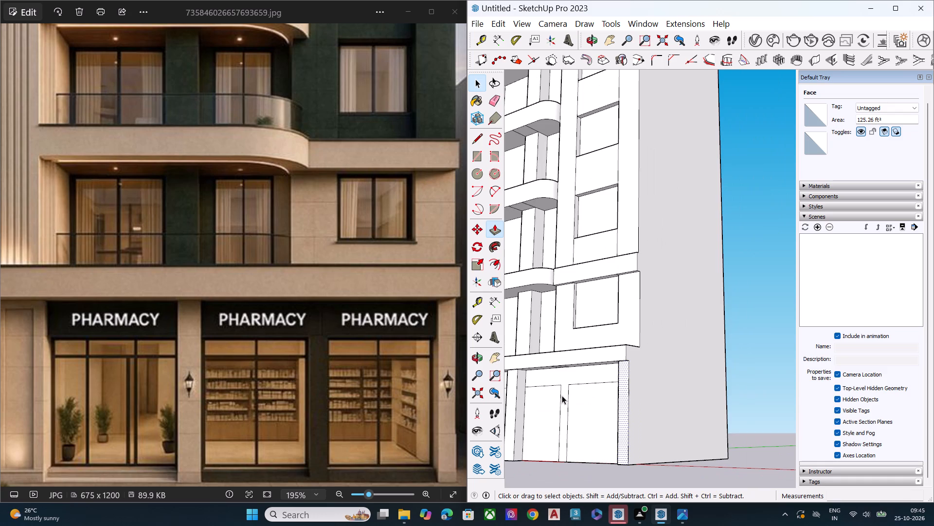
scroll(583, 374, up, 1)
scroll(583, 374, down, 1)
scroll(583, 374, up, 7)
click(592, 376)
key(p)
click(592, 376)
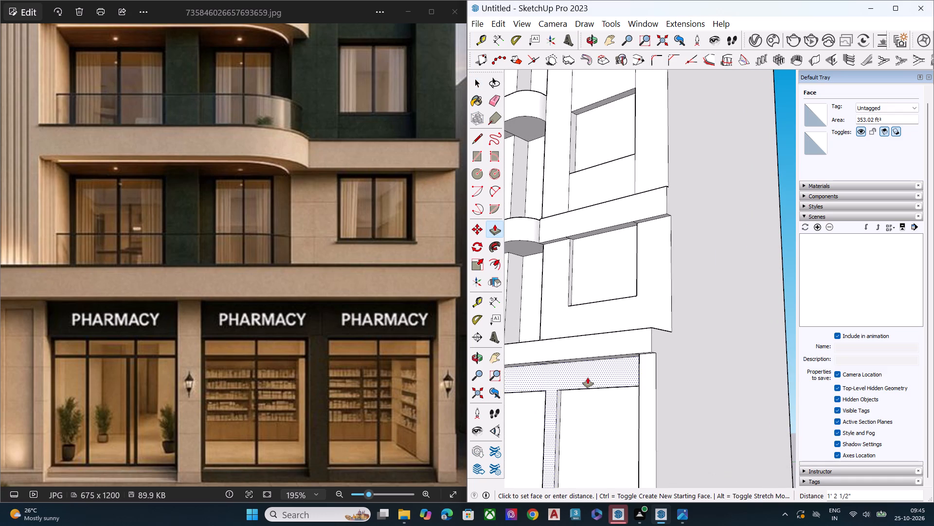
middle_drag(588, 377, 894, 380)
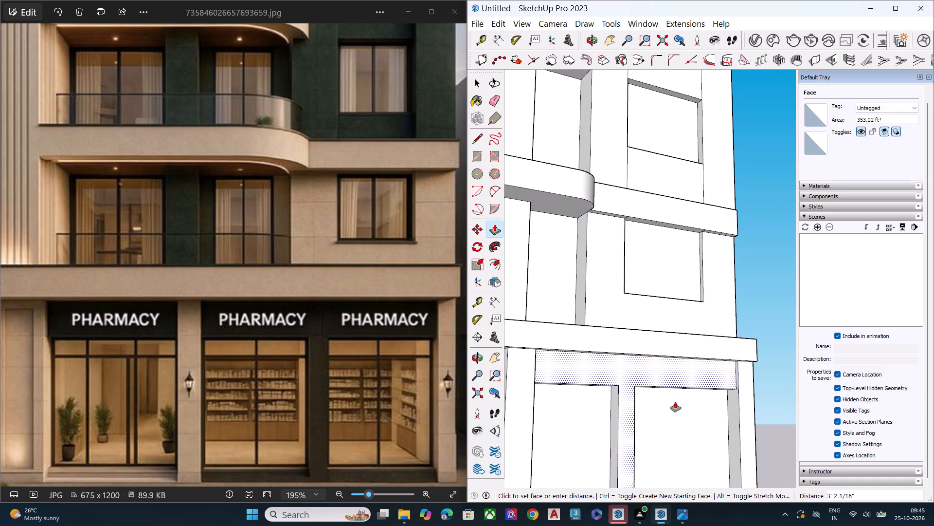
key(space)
Pull the joined signboard and narrow pillar face between the projecting pillars outward by about 1' 5".
click(623, 373)
key(p)
click(623, 373)
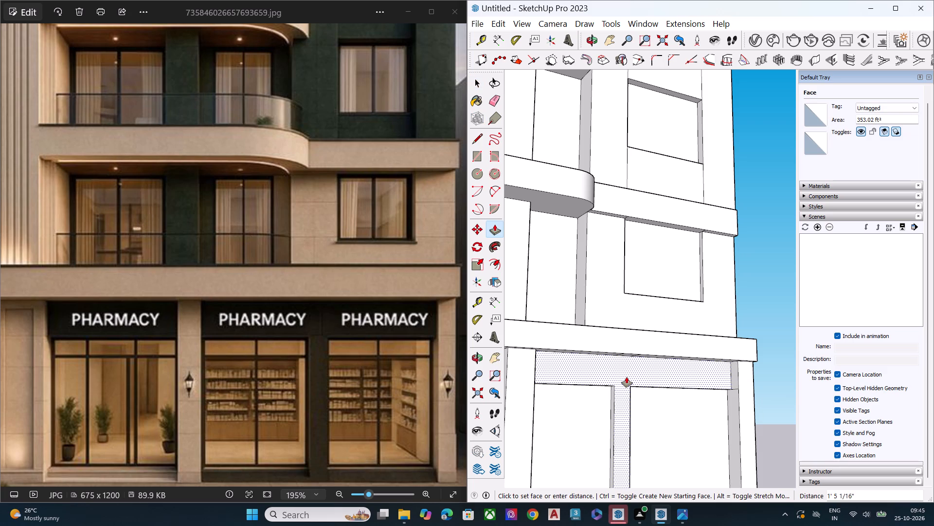
click(627, 377)
key(space)
click(779, 401)
Examine the shopfront pillars, signboard and the band's underside from below.
scroll(659, 317, down, 3)
scroll(662, 314, up, 1)
scroll(662, 314, down, 3)
middle_drag(633, 348, 752, 282)
scroll(687, 391, down, 1)
scroll(687, 391, up, 2)
scroll(687, 391, down, 1)
scroll(687, 392, up, 3)
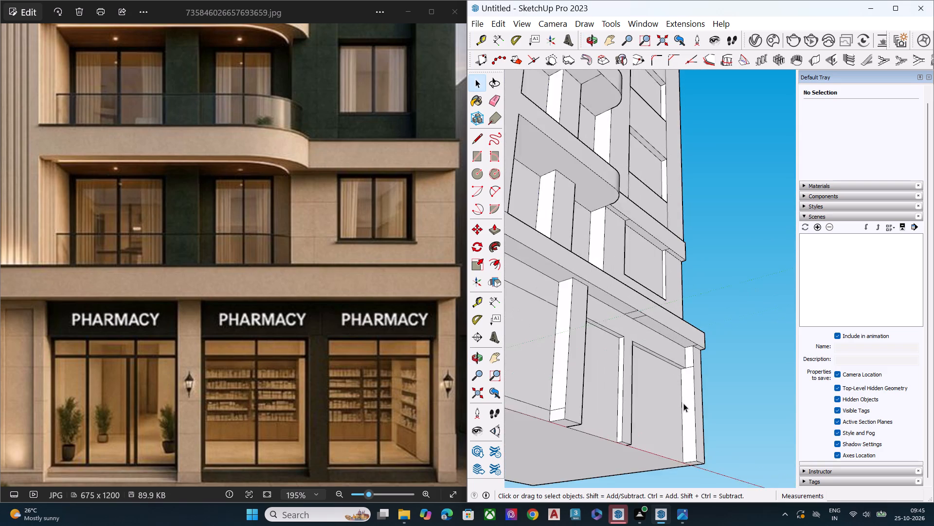
middle_drag(675, 408, 688, 378)
scroll(688, 379, up, 6)
scroll(706, 397, down, 2)
scroll(707, 398, up, 1)
scroll(715, 403, down, 3)
scroll(718, 405, up, 1)
scroll(718, 405, down, 1)
scroll(718, 405, up, 1)
scroll(718, 405, down, 8)
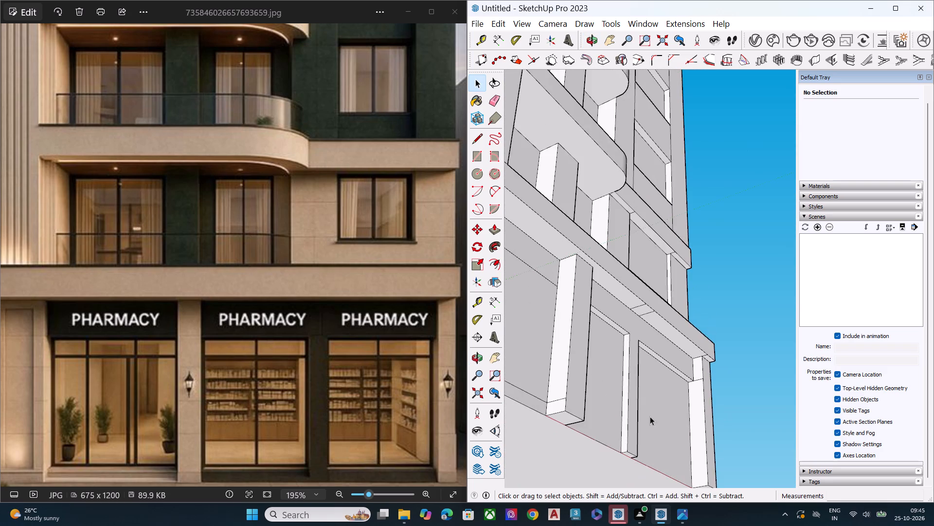
Pull the signboard face on the other side of the projecting intermediate pillar outward by about 1' 5", flush with the neighbouring signboard.
middle_drag(650, 416, 677, 477)
scroll(563, 311, down, 1)
scroll(564, 310, up, 5)
key(space)
click(558, 306)
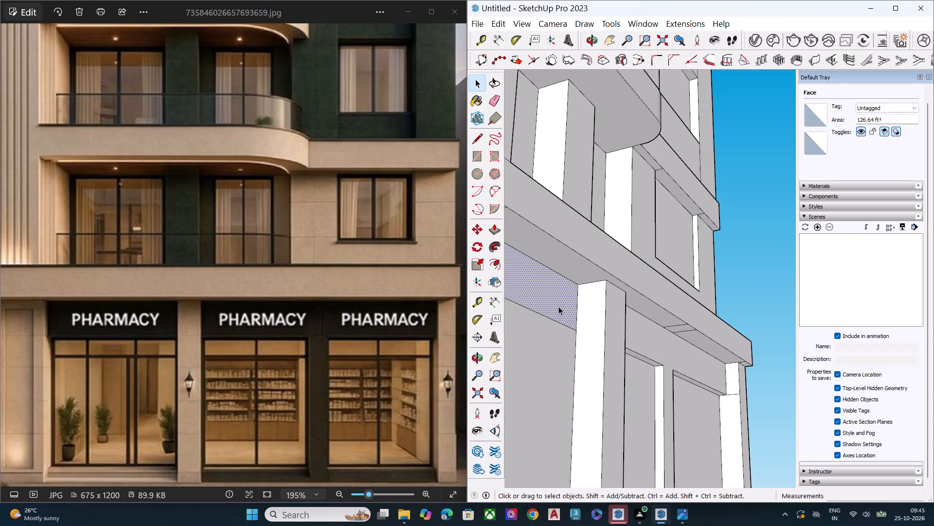
key(p)
click(565, 309)
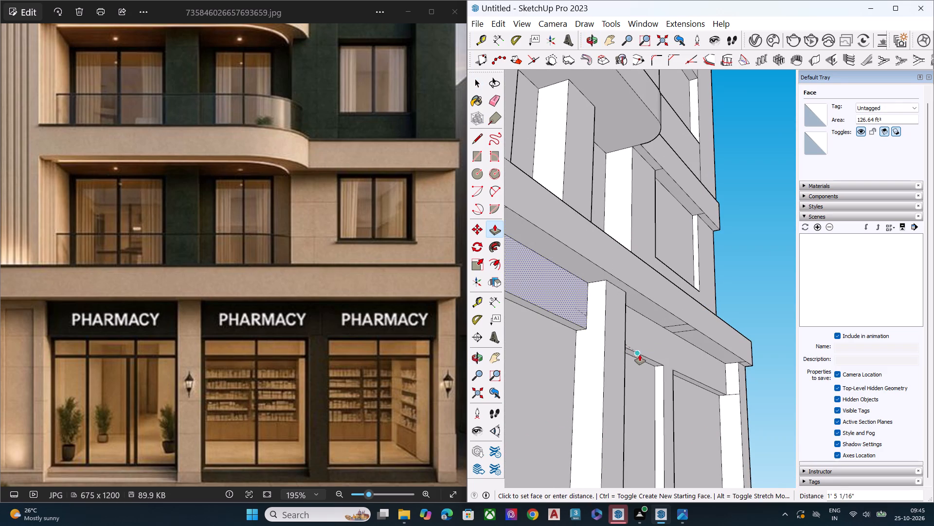
click(640, 355)
key(space)
click(770, 389)
Erase the leftover edge on the right end pillar and the seam lines crossing the band's underside above the two right-hand window bays.
key(e)
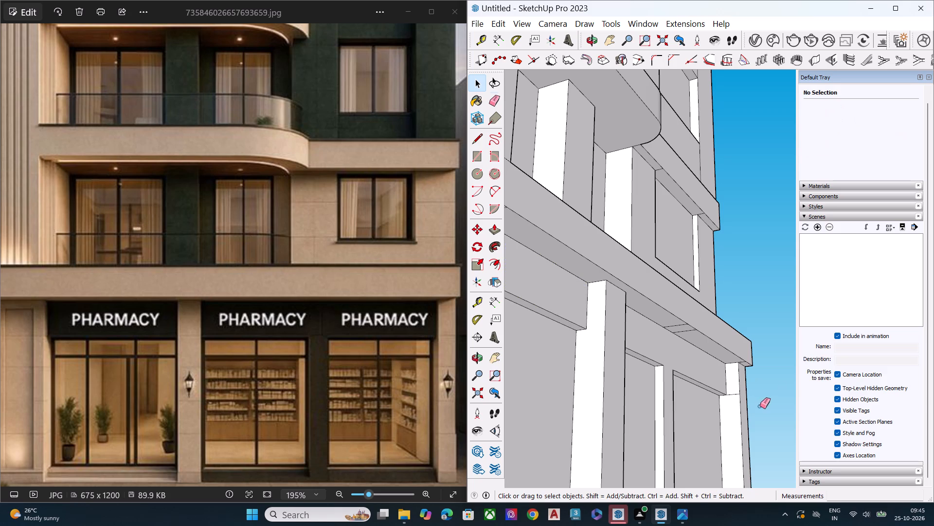
scroll(732, 394, up, 4)
click(736, 395)
middle_drag(722, 393, 718, 342)
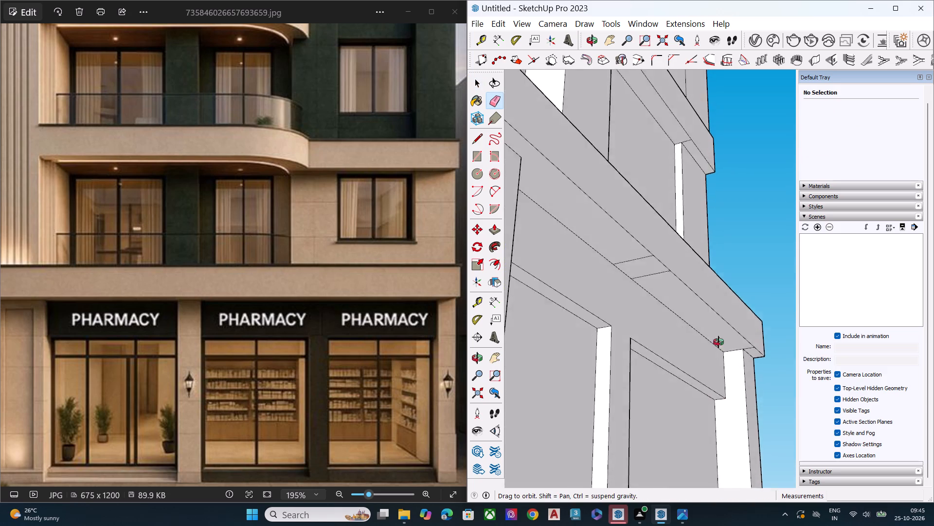
middle_drag(718, 342, 705, 257)
click(643, 203)
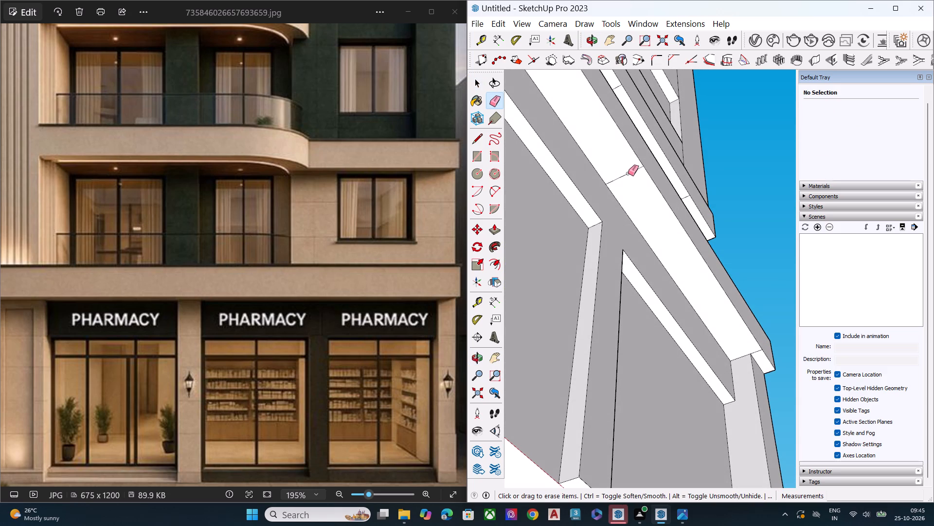
click(628, 173)
scroll(759, 353, up, 2)
scroll(759, 353, down, 2)
scroll(759, 353, up, 8)
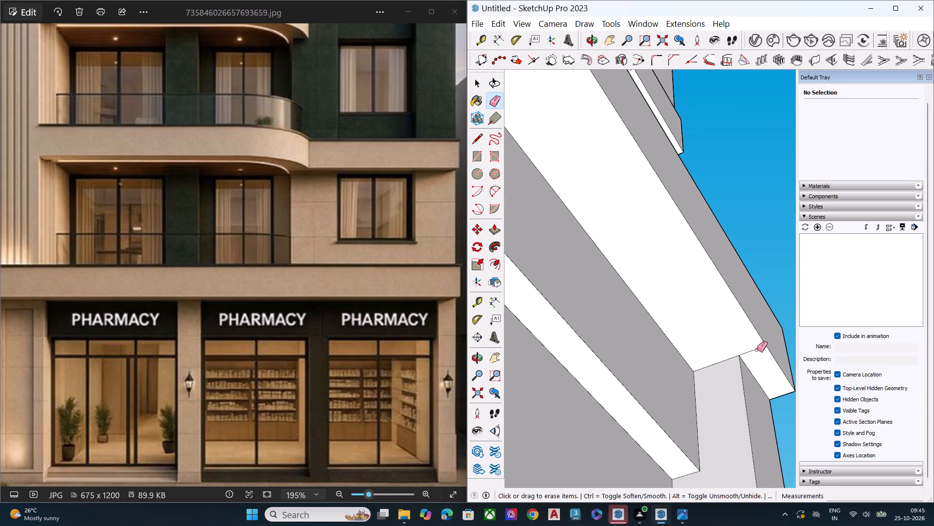
click(757, 350)
Erase the three seam lines crossing the band's underside near the left end pillar.
scroll(765, 349, down, 11)
scroll(753, 382, up, 1)
scroll(751, 385, down, 11)
scroll(740, 413, up, 1)
scroll(740, 413, down, 6)
scroll(734, 420, up, 1)
scroll(734, 421, down, 3)
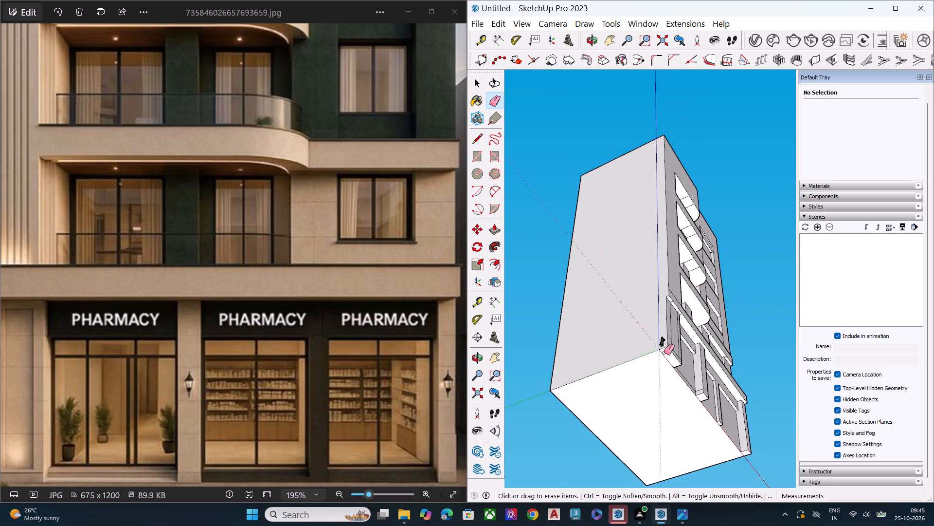
scroll(692, 353, up, 1)
middle_drag(692, 353, 590, 420)
scroll(628, 333, up, 7)
middle_drag(665, 381, 728, 273)
scroll(728, 273, up, 7)
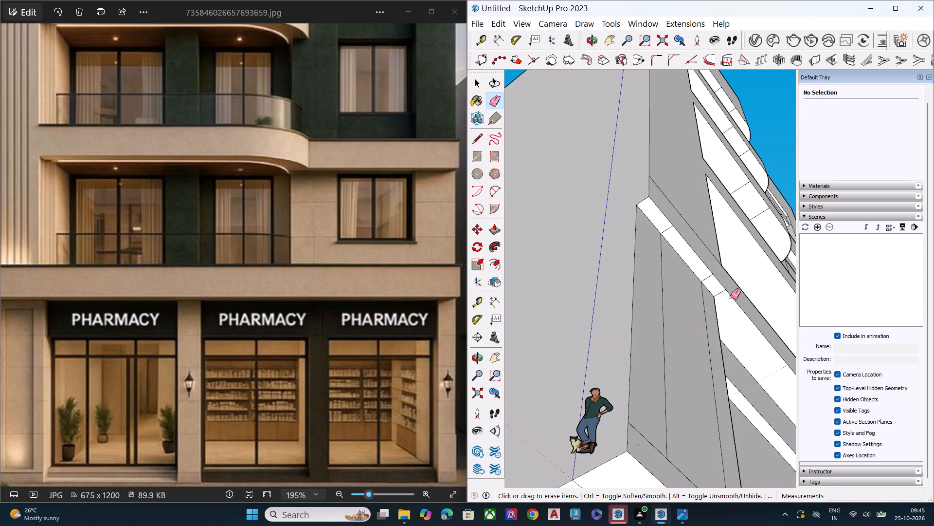
click(723, 293)
click(704, 280)
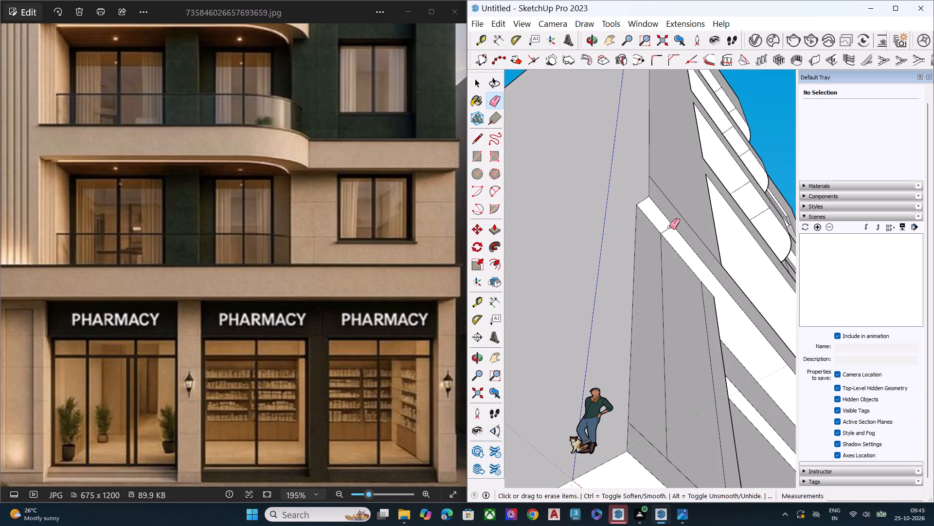
click(666, 231)
Compare the balconies and the band above the shopfront with the full facade in the reference image.
scroll(589, 307, down, 2)
scroll(581, 313, up, 2)
scroll(579, 314, down, 7)
middle_drag(639, 263, 575, 405)
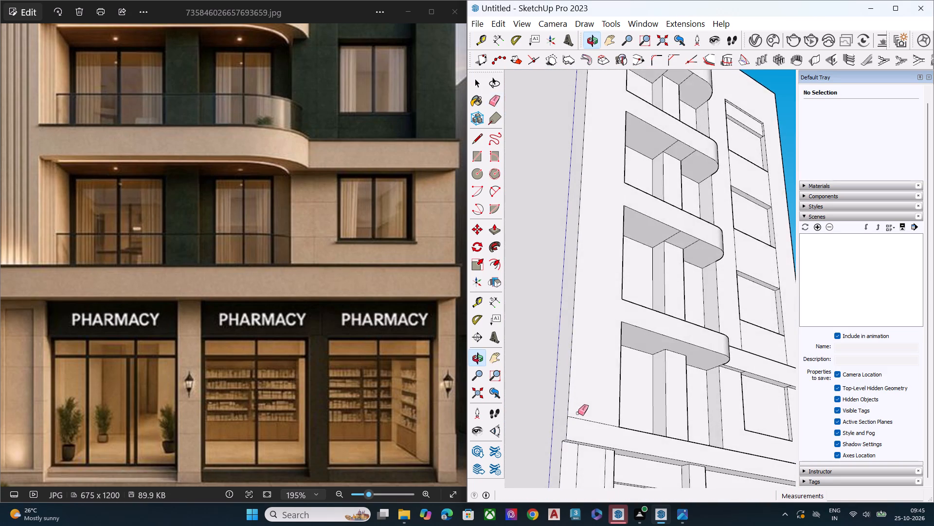
scroll(590, 428, up, 1)
scroll(326, 367, down, 4)
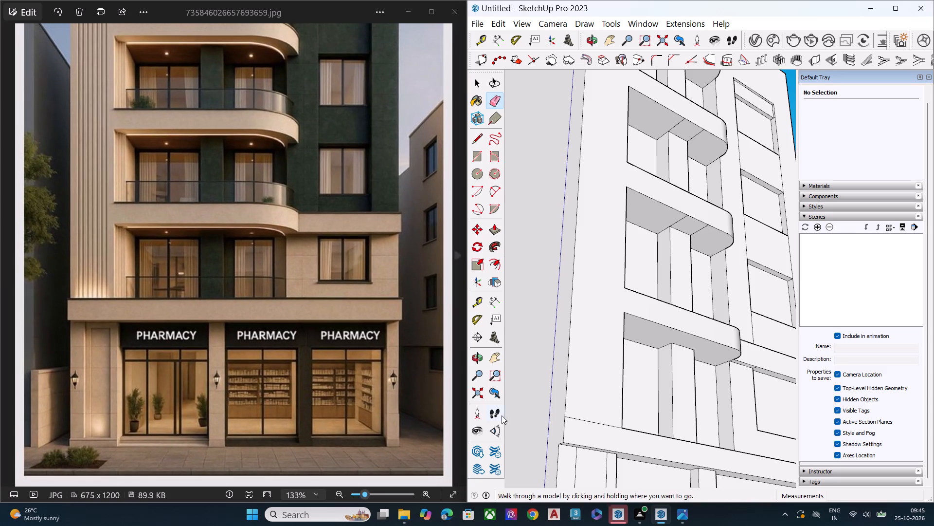
middle_drag(504, 415, 561, 493)
scroll(614, 326, up, 1)
scroll(624, 329, down, 2)
scroll(634, 336, up, 1)
scroll(634, 337, down, 5)
scroll(639, 340, up, 1)
scroll(640, 341, down, 3)
middle_drag(673, 400, 702, 502)
scroll(699, 500, up, 6)
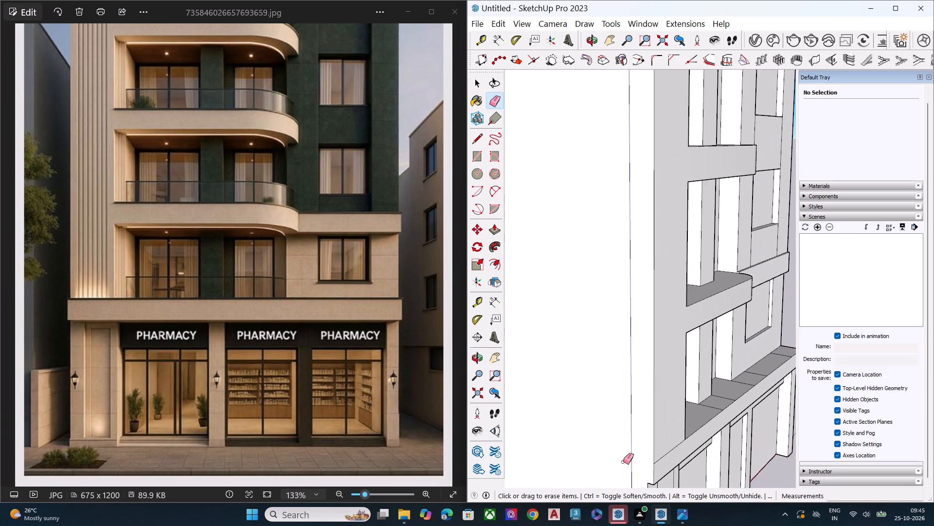
scroll(623, 462, up, 2)
key(space)
scroll(223, 279, down, 6)
scroll(216, 285, up, 1)
scroll(216, 285, down, 3)
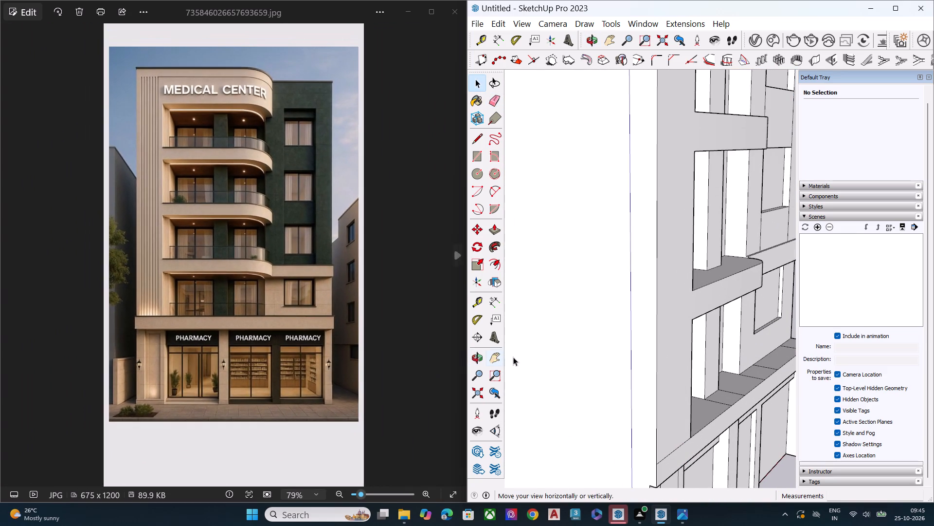
scroll(561, 288, down, 1)
scroll(561, 288, up, 1)
scroll(561, 288, down, 3)
scroll(568, 289, up, 2)
scroll(569, 290, down, 5)
middle_drag(594, 401, 612, 438)
scroll(644, 391, up, 3)
scroll(645, 391, down, 1)
scroll(645, 391, up, 3)
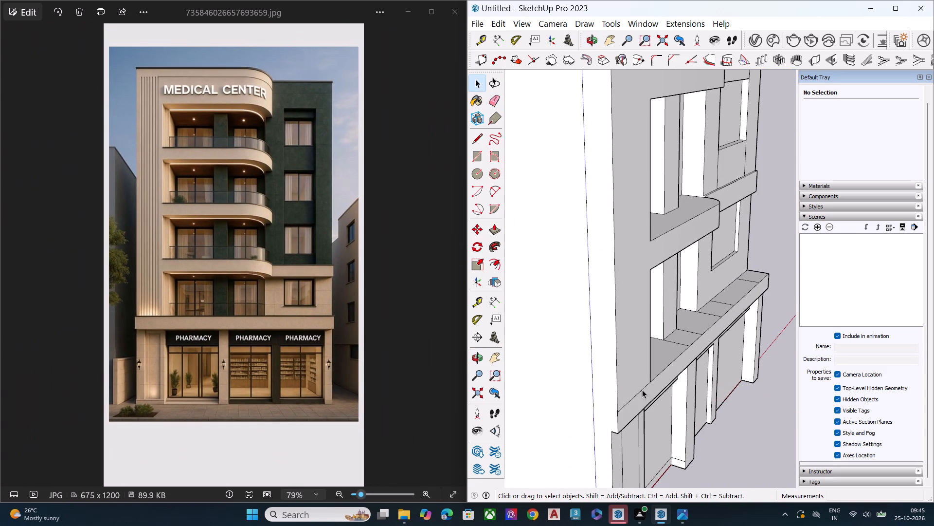
Pull the front face of the long band above the shopfront slightly outward from the wall above it.
click(634, 381)
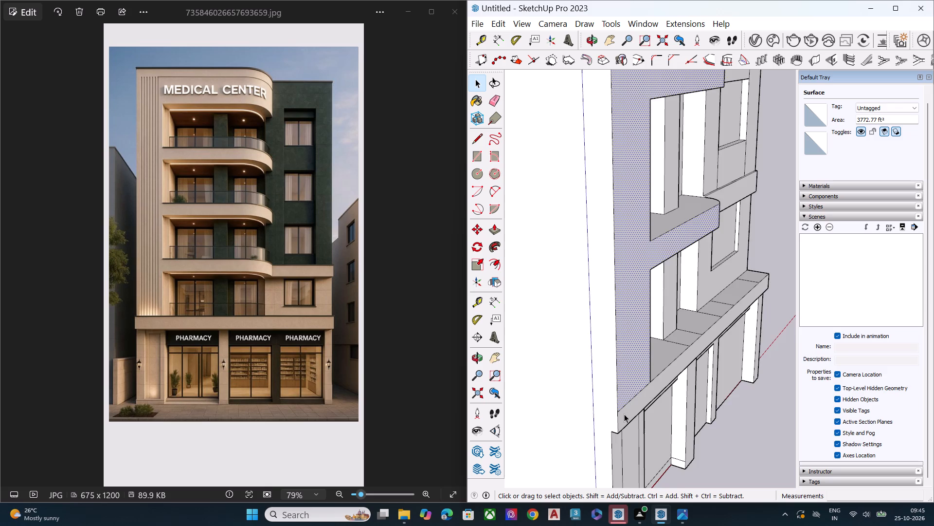
scroll(624, 414, up, 6)
click(624, 415)
key(p)
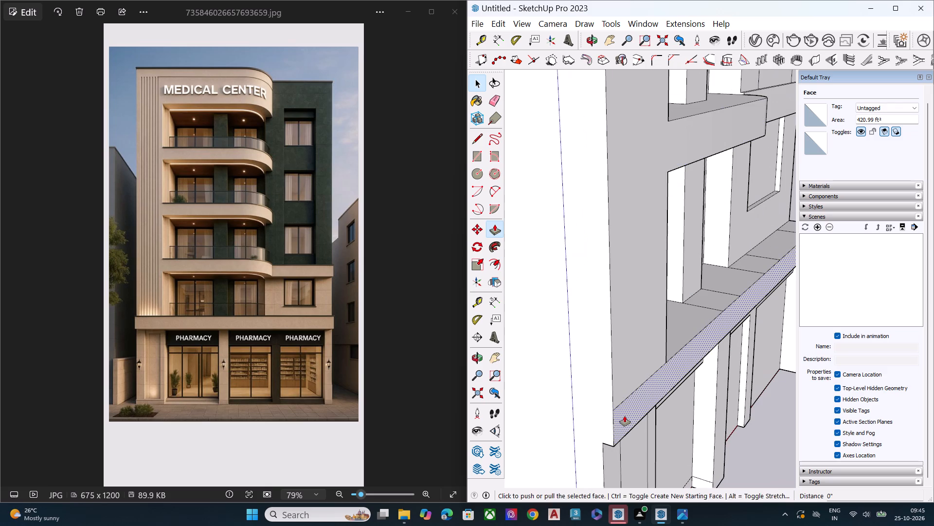
click(625, 416)
click(629, 417)
key(space)
scroll(623, 402, down, 2)
scroll(597, 399, up, 1)
scroll(593, 398, down, 2)
scroll(593, 398, up, 1)
scroll(593, 398, down, 2)
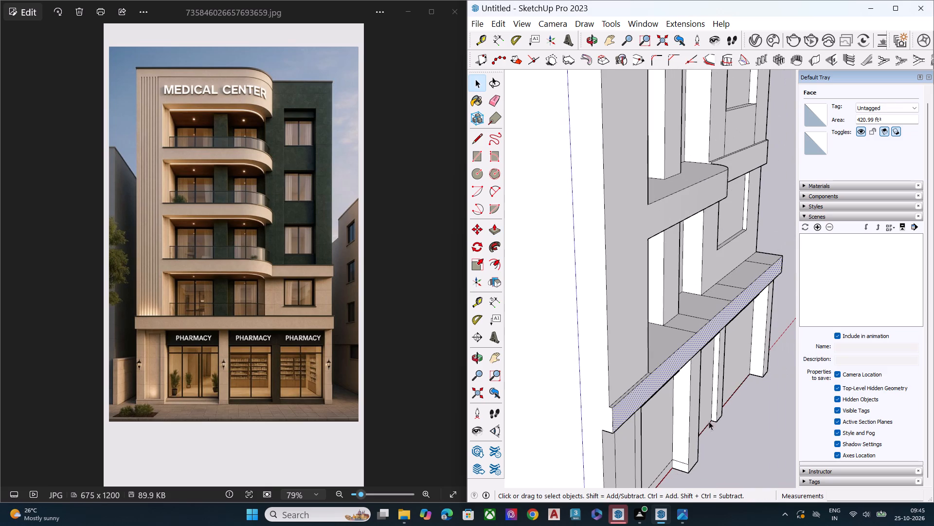
click(742, 439)
Examine the whole building from the front and side, checking the band, shopfront and window bays against the reference image.
middle_drag(722, 411, 473, 394)
middle_drag(643, 388, 550, 389)
scroll(632, 319, down, 3)
scroll(642, 323, up, 1)
scroll(645, 324, down, 3)
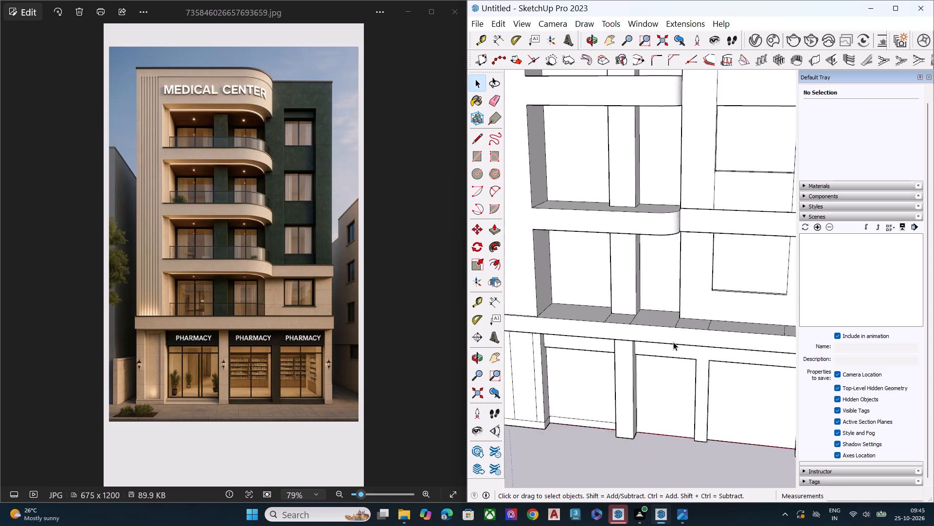
scroll(673, 342, down, 6)
scroll(683, 357, up, 2)
scroll(688, 365, down, 1)
middle_drag(625, 379, 552, 335)
scroll(553, 334, up, 3)
scroll(551, 335, down, 1)
scroll(551, 335, up, 3)
scroll(660, 332, down, 3)
scroll(660, 332, up, 1)
scroll(660, 332, down, 4)
middle_drag(653, 344, 700, 316)
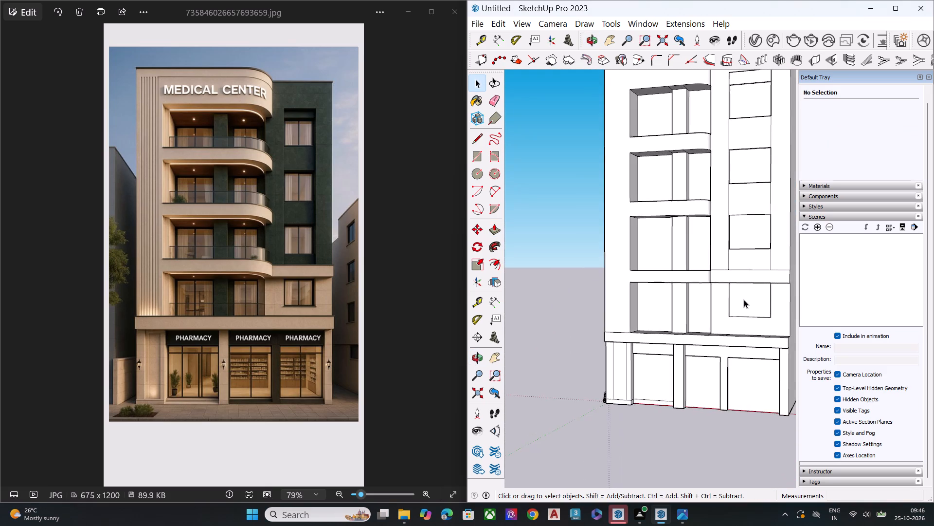
scroll(739, 304, down, 1)
scroll(739, 305, up, 3)
scroll(728, 314, down, 5)
scroll(720, 321, up, 1)
key(space)
scroll(711, 331, down, 1)
click(609, 445)
scroll(764, 337, up, 2)
scroll(770, 334, down, 2)
scroll(770, 334, up, 1)
scroll(770, 334, down, 2)
scroll(770, 334, up, 9)
scroll(773, 335, down, 2)
scroll(773, 335, up, 1)
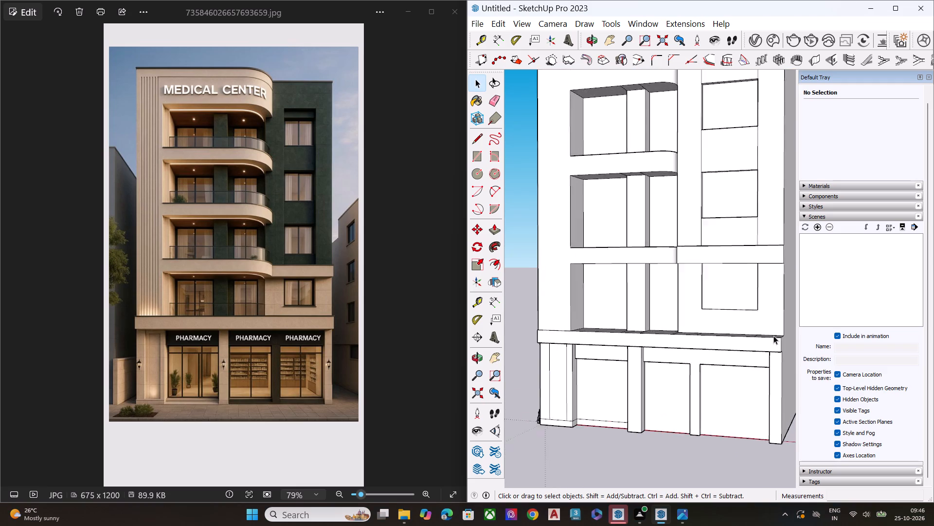
scroll(773, 336, up, 2)
middle_drag(746, 358, 542, 365)
scroll(458, 358, up, 12)
scroll(308, 325, down, 2)
scroll(322, 331, up, 2)
scroll(325, 332, down, 2)
scroll(359, 338, up, 2)
scroll(411, 348, down, 1)
scroll(435, 356, up, 1)
scroll(513, 386, down, 1)
scroll(431, 349, down, 3)
scroll(347, 357, up, 1)
scroll(345, 357, down, 5)
scroll(243, 356, down, 5)
scroll(245, 359, up, 1)
scroll(311, 366, down, 1)
scroll(598, 335, down, 3)
scroll(605, 338, up, 1)
scroll(606, 339, down, 2)
scroll(617, 345, up, 1)
scroll(619, 347, down, 2)
middle_drag(631, 315, 639, 286)
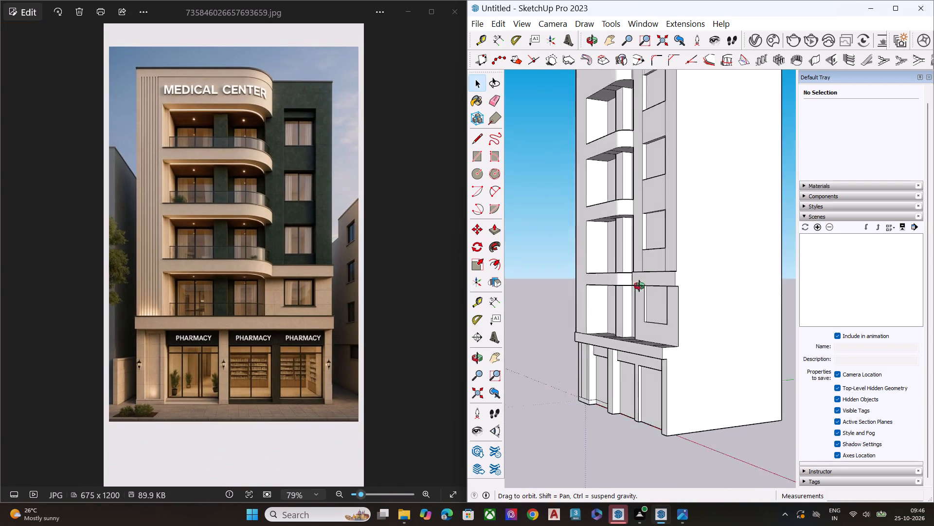
middle_drag(639, 286, 735, 240)
key(space)
middle_drag(596, 440, 747, 373)
scroll(724, 353, down, 3)
scroll(742, 366, up, 1)
scroll(743, 367, down, 4)
middle_drag(644, 282, 678, 399)
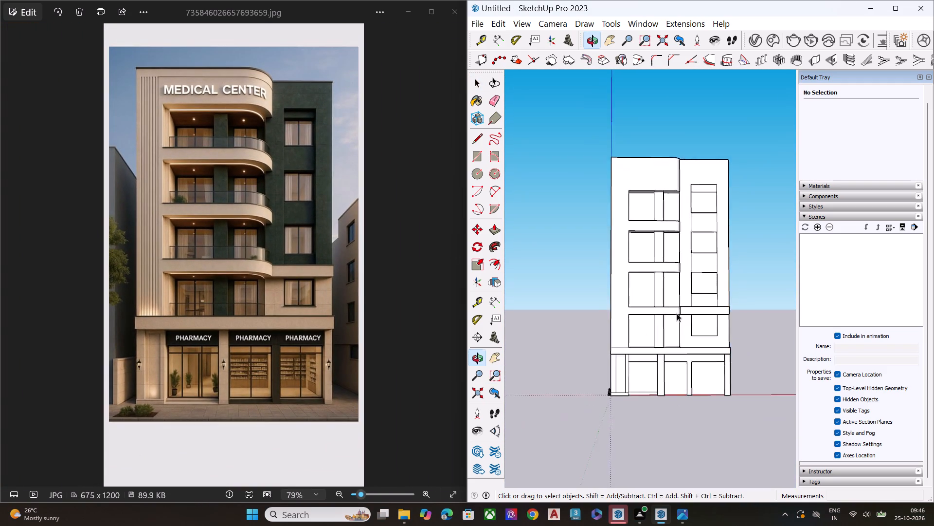
scroll(670, 273, up, 5)
scroll(629, 309, down, 14)
Erase the two leftover seam lines in front of the column on the underside of the curved top parapet band.
key(e)
middle_drag(656, 254, 655, 155)
scroll(656, 258, up, 6)
scroll(652, 256, down, 1)
scroll(652, 255, up, 3)
scroll(649, 250, down, 2)
scroll(649, 249, up, 7)
scroll(623, 244, down, 1)
scroll(623, 244, up, 4)
scroll(623, 244, down, 1)
scroll(623, 244, up, 1)
scroll(634, 253, down, 4)
scroll(634, 253, up, 3)
scroll(635, 253, down, 3)
scroll(635, 253, up, 1)
scroll(636, 253, down, 1)
scroll(636, 253, up, 3)
click(647, 247)
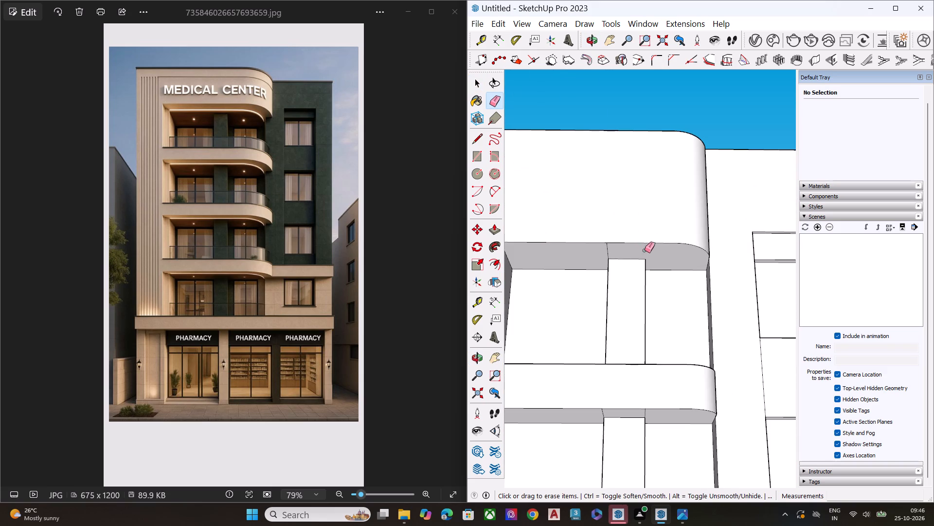
click(608, 249)
Erase the two seam lines in front of the column on the underside of the uppermost curved balcony band.
middle_drag(644, 308, 647, 524)
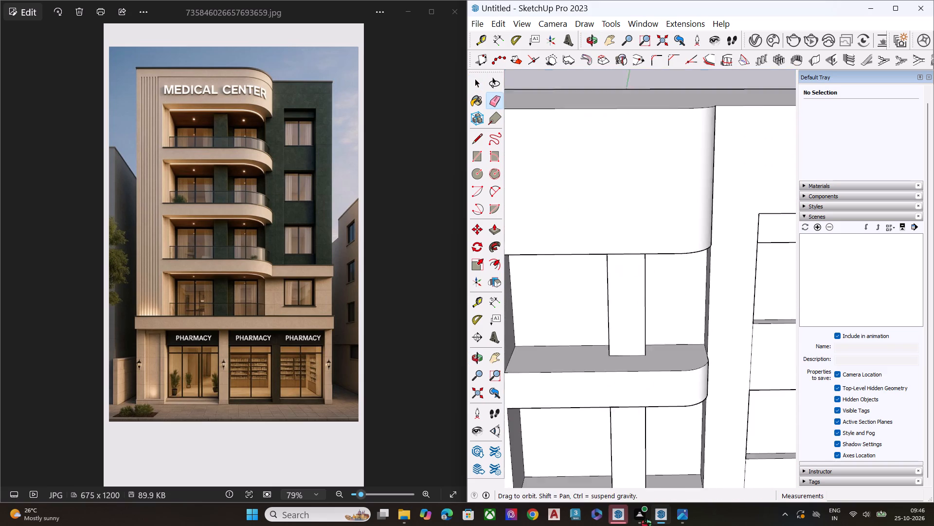
middle_drag(647, 524, 647, 524)
middle_drag(634, 313, 631, 113)
middle_drag(644, 352, 642, 204)
scroll(646, 329, up, 2)
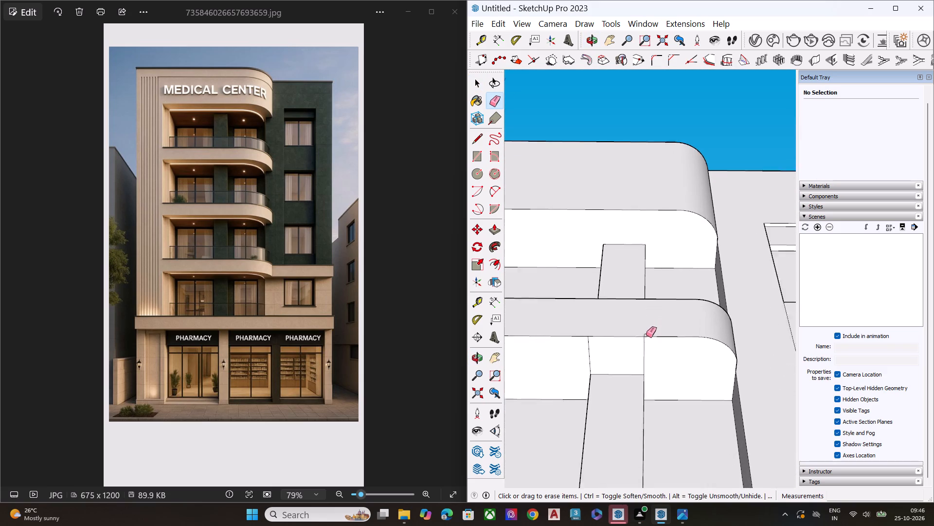
scroll(646, 335, up, 1)
click(644, 352)
click(584, 358)
Erase the two seam lines in front of the column on the underside of the second curved balcony band from the top.
scroll(579, 271, down, 3)
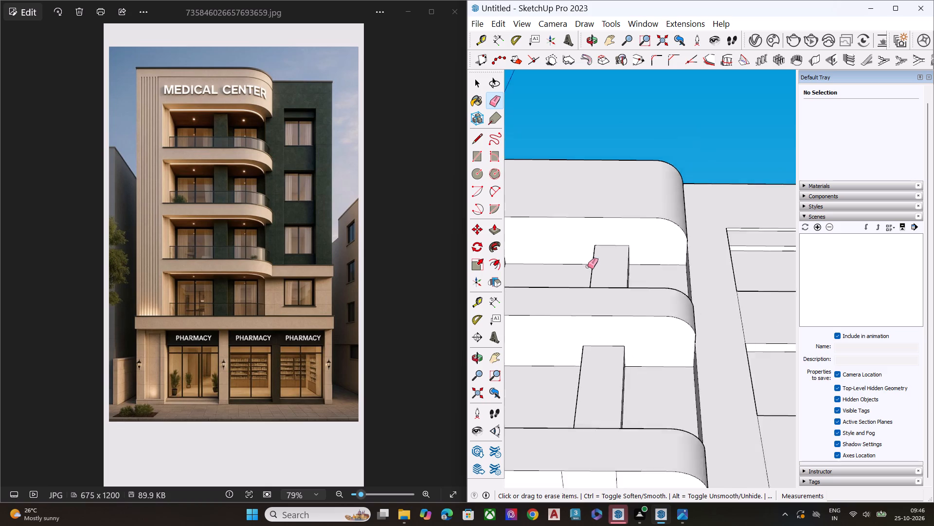
scroll(588, 266, down, 5)
scroll(596, 261, up, 1)
scroll(600, 274, down, 2)
middle_drag(596, 372, 600, 335)
scroll(598, 345, up, 7)
click(601, 380)
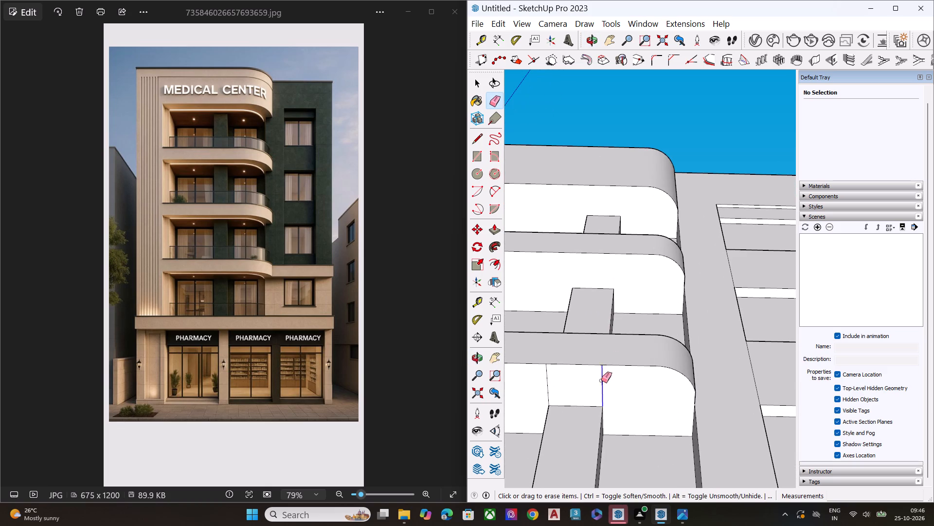
click(548, 390)
Examine the cleaned balconies, window column and shopfront band from below, above and the front.
scroll(569, 300, down, 9)
scroll(578, 294, up, 1)
scroll(580, 293, down, 1)
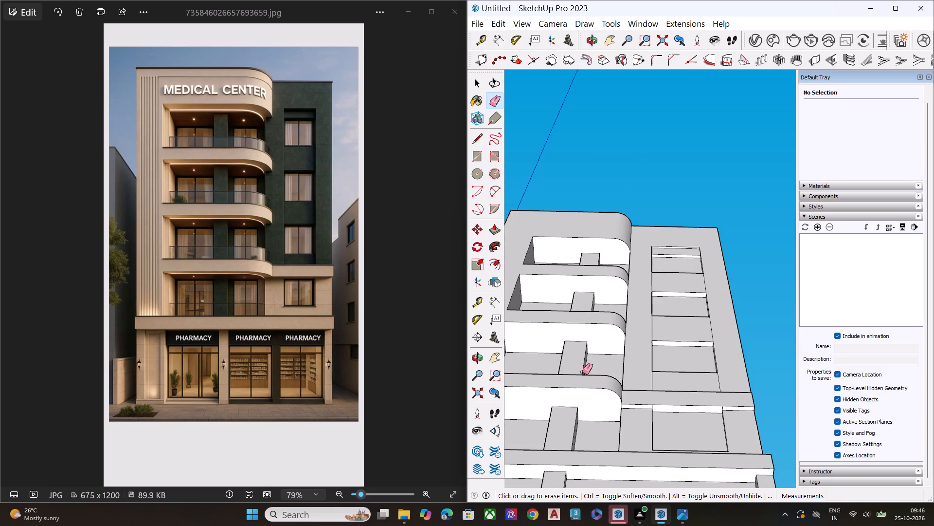
scroll(593, 278, down, 10)
middle_drag(584, 385, 589, 414)
middle_drag(590, 323, 606, 493)
middle_drag(610, 345, 619, 492)
scroll(616, 294, up, 1)
middle_drag(616, 294, 633, 394)
scroll(629, 285, up, 7)
scroll(627, 266, down, 1)
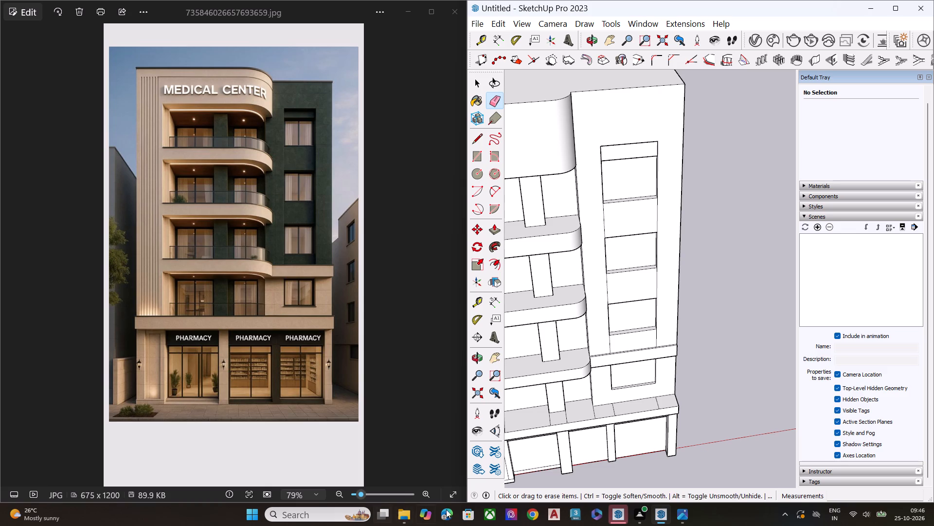
scroll(720, 410, down, 1)
scroll(718, 410, up, 1)
scroll(689, 410, down, 4)
scroll(646, 405, up, 1)
scroll(645, 405, down, 1)
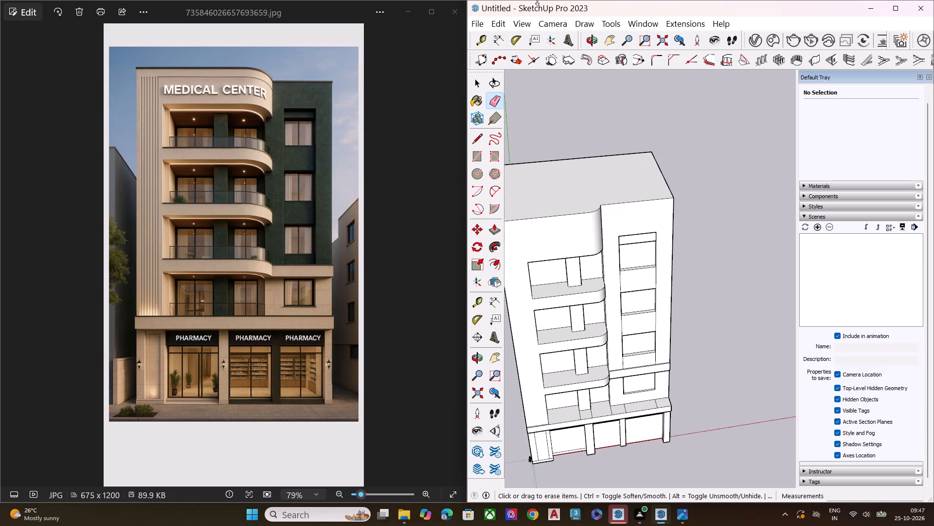
scroll(581, 49, down, 5)
key(space)
middle_drag(640, 247, 598, 158)
scroll(618, 180, up, 1)
click(700, 219)
click(701, 226)
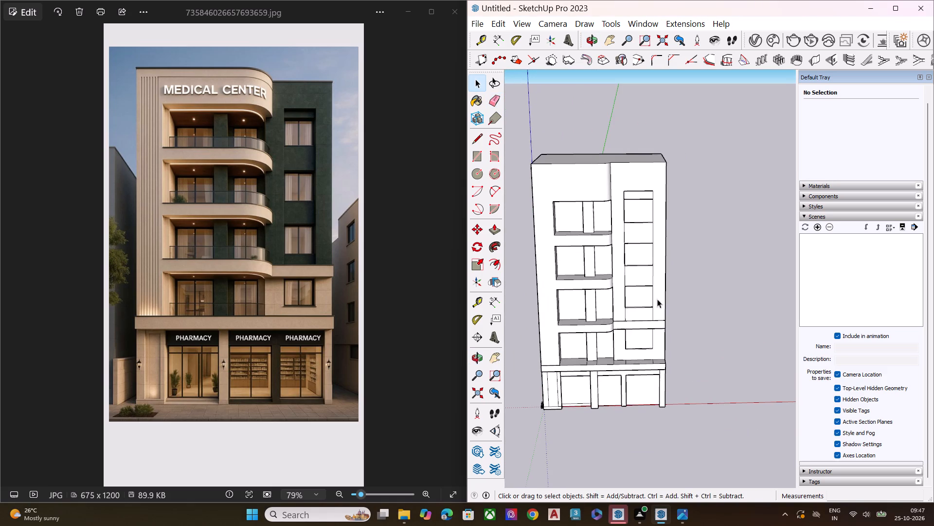
Pull the wall face surrounding the upper-floor window column outward to deepen the recess, following the reference image.
middle_drag(648, 298, 591, 203)
scroll(673, 187, up, 7)
scroll(415, 193, up, 1)
scroll(413, 193, down, 1)
scroll(412, 193, up, 8)
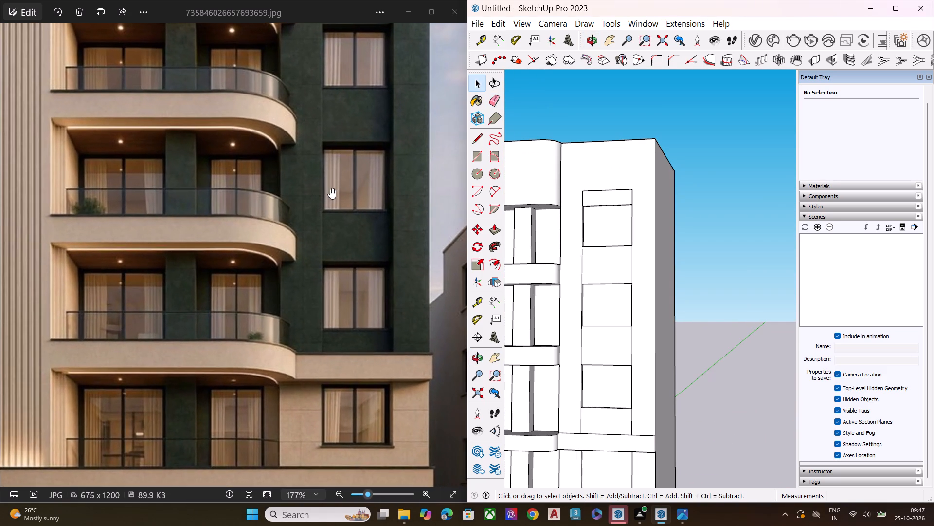
middle_drag(613, 250, 852, 226)
scroll(713, 258, up, 5)
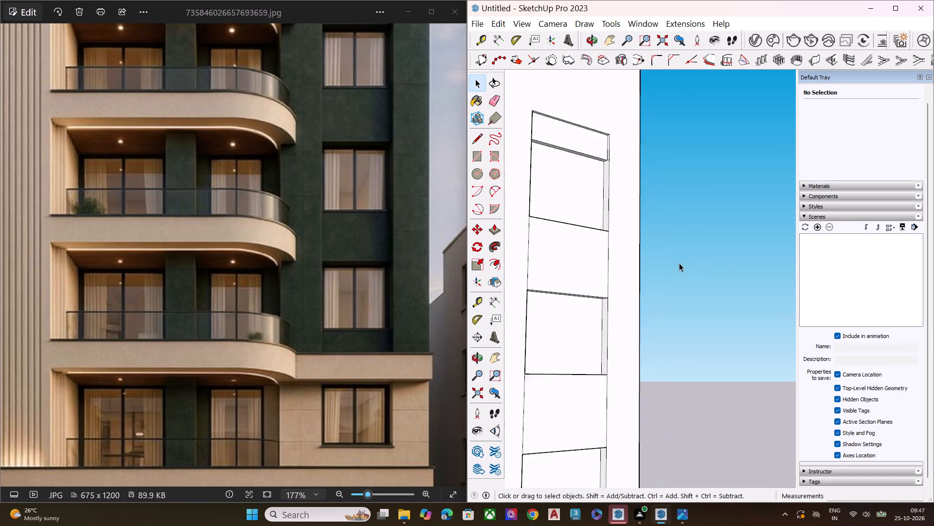
scroll(679, 263, up, 2)
middle_drag(592, 272, 638, 267)
click(624, 279)
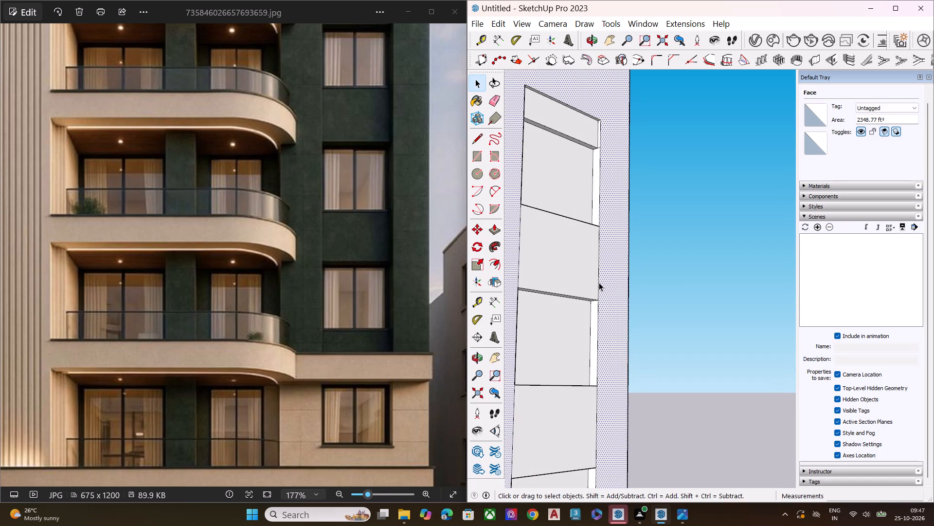
key(p)
click(605, 279)
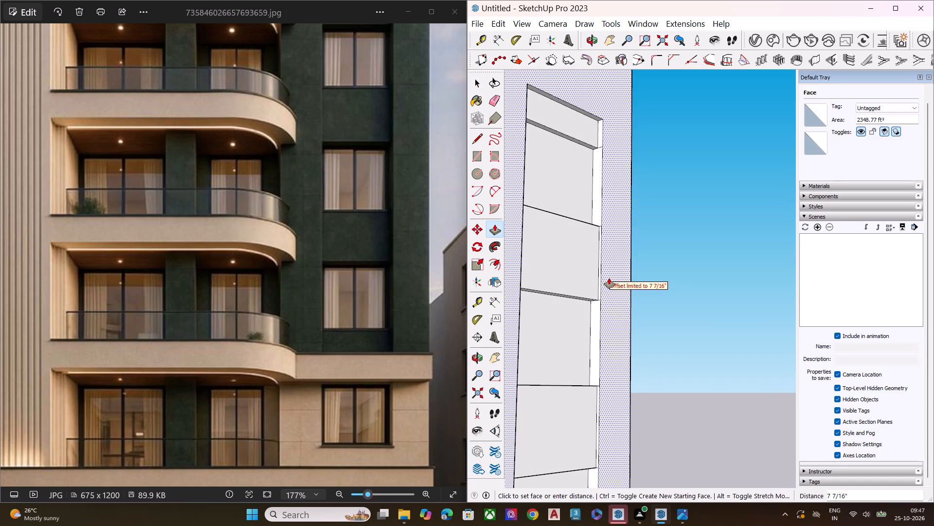
click(616, 277)
click(611, 281)
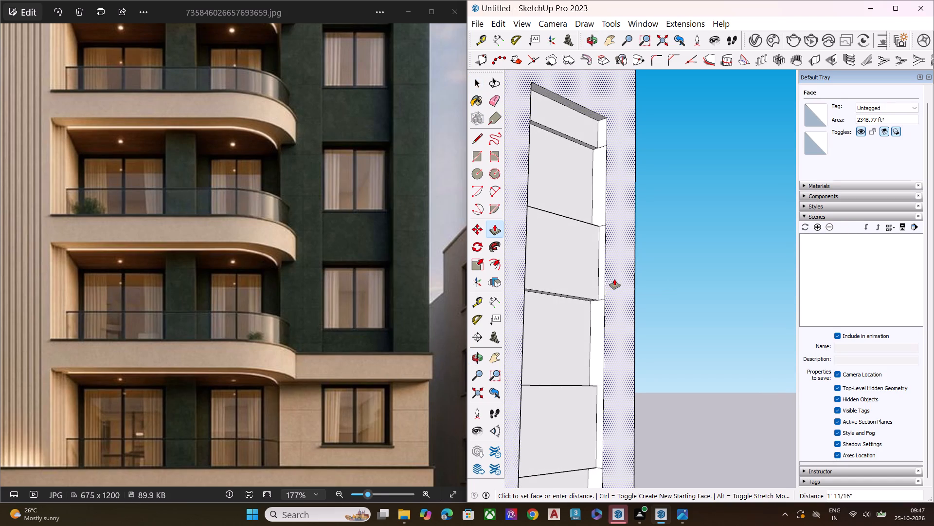
click(611, 281)
key(space)
click(673, 286)
Examine the whole building from several sides and compare its massing with the full facade in the reference image.
scroll(667, 225, down, 1)
scroll(668, 225, up, 1)
scroll(668, 225, down, 2)
scroll(670, 225, up, 3)
scroll(670, 225, down, 9)
scroll(669, 209, up, 2)
scroll(669, 209, down, 6)
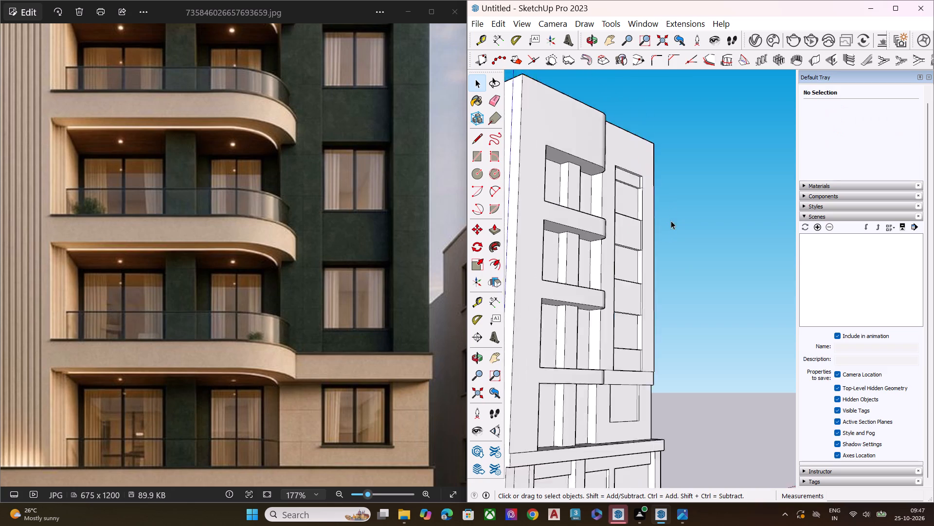
scroll(671, 221, down, 4)
scroll(674, 242, up, 1)
middle_drag(674, 242, 437, 382)
middle_drag(654, 290, 510, 314)
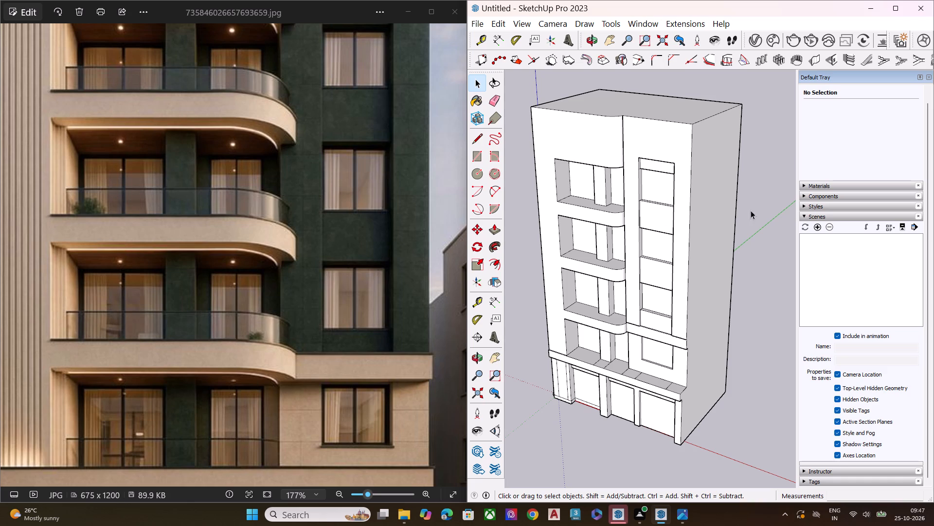
click(772, 224)
scroll(593, 250, down, 4)
scroll(366, 299, down, 4)
scroll(365, 315, up, 1)
scroll(365, 316, down, 4)
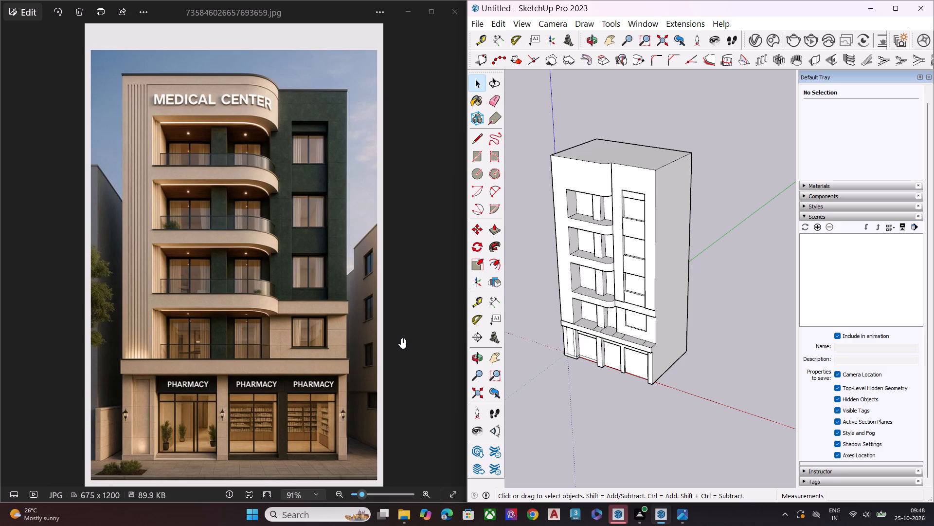
scroll(591, 255, down, 5)
middle_drag(594, 301, 591, 209)
scroll(599, 196, up, 2)
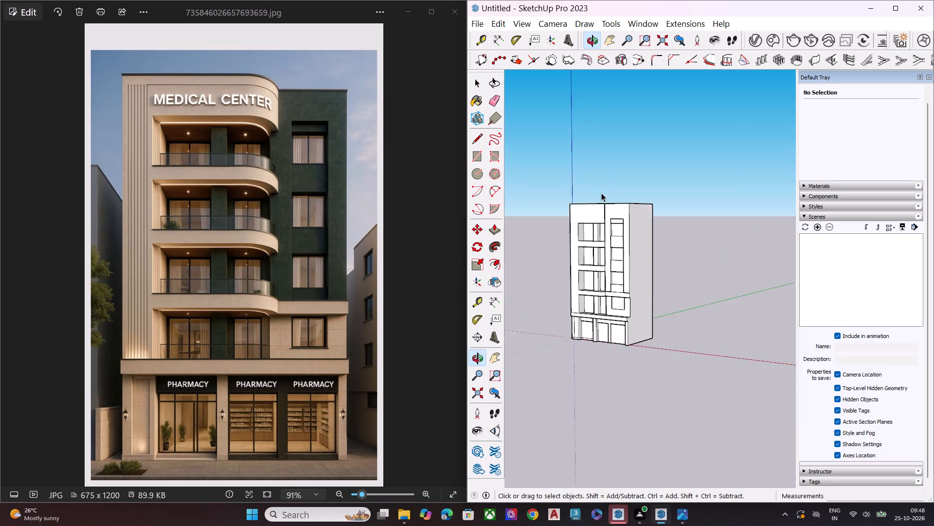
scroll(601, 193, up, 3)
scroll(603, 198, down, 1)
scroll(603, 202, up, 3)
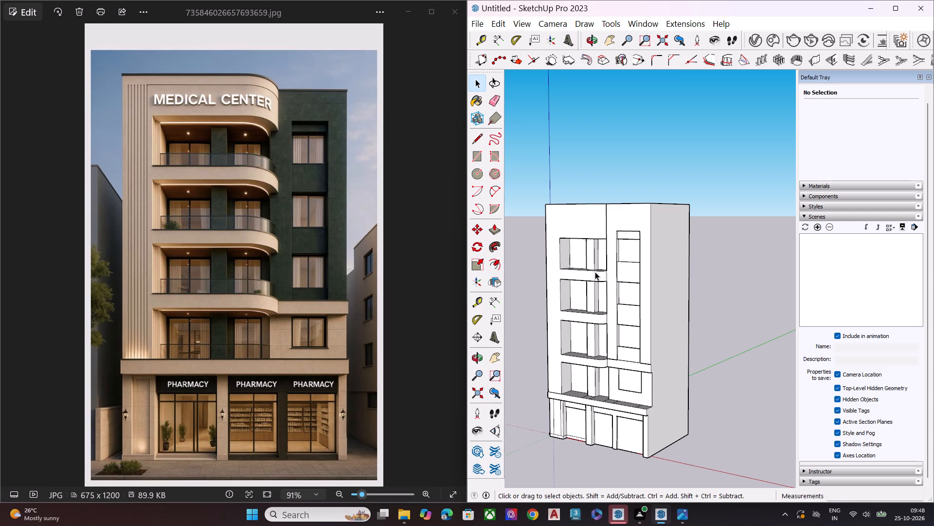
Compare the balcony recesses and their left side walls with the balconies in the reference image.
key(space)
middle_drag(611, 325, 623, 261)
scroll(611, 283, up, 1)
scroll(608, 287, down, 2)
scroll(607, 287, up, 1)
scroll(606, 288, down, 2)
scroll(606, 288, up, 4)
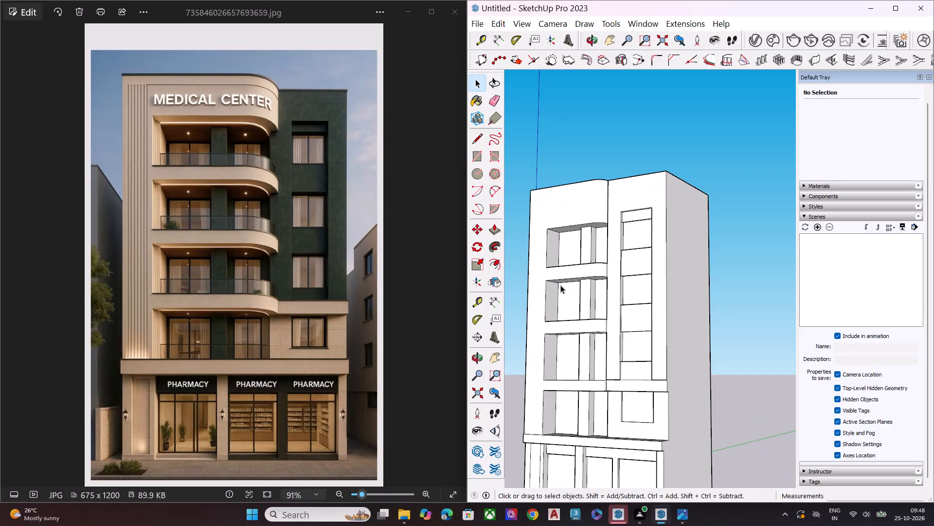
scroll(549, 284, up, 1)
scroll(327, 283, up, 5)
scroll(219, 190, down, 1)
scroll(219, 190, up, 6)
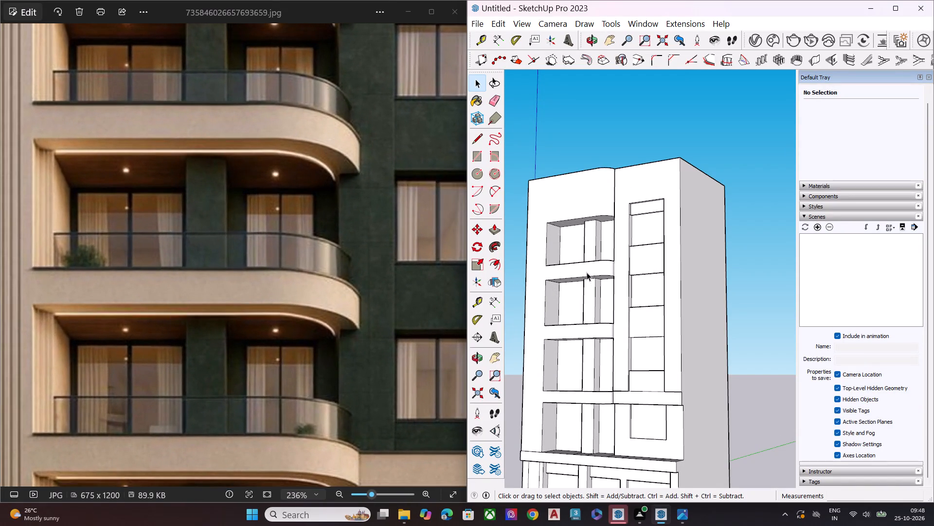
middle_drag(611, 277, 612, 178)
scroll(556, 312, up, 1)
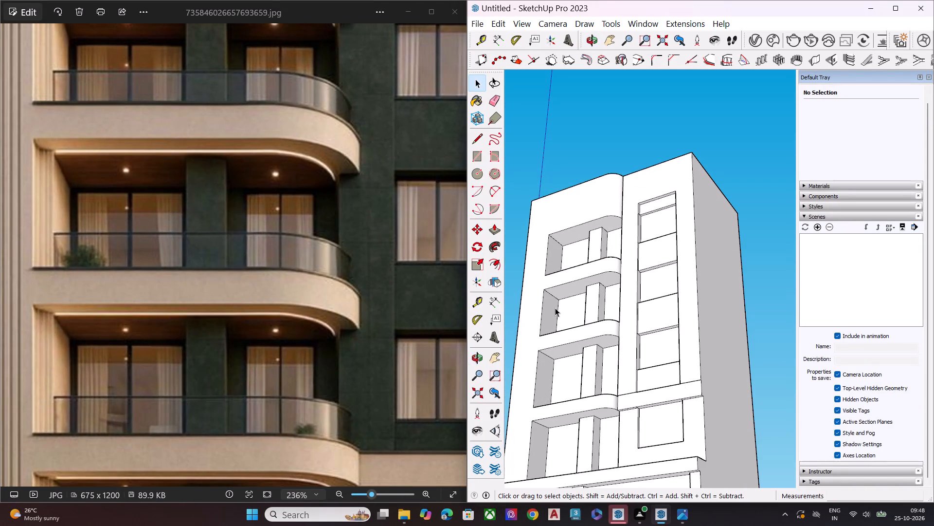
scroll(138, 389, down, 8)
scroll(609, 306, down, 4)
scroll(618, 323, up, 1)
scroll(620, 327, down, 2)
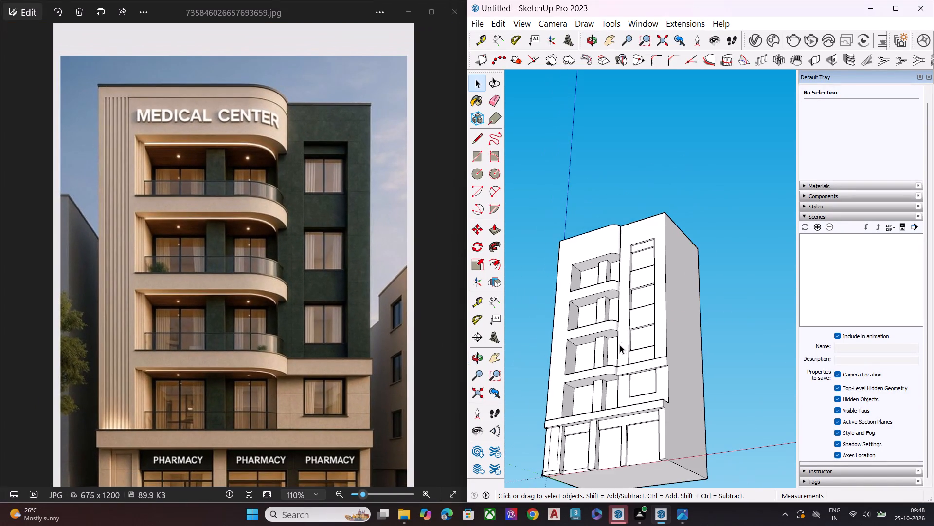
Push the left side wall of the top-floor balcony recess 1' 9 3/16" to widen the opening.
middle_drag(626, 356, 786, 465)
scroll(535, 238, up, 6)
scroll(531, 245, down, 1)
scroll(531, 248, up, 2)
middle_drag(587, 270, 520, 285)
scroll(531, 279, up, 5)
scroll(565, 258, down, 2)
scroll(565, 258, up, 1)
scroll(565, 258, down, 1)
scroll(565, 258, up, 3)
click(585, 264)
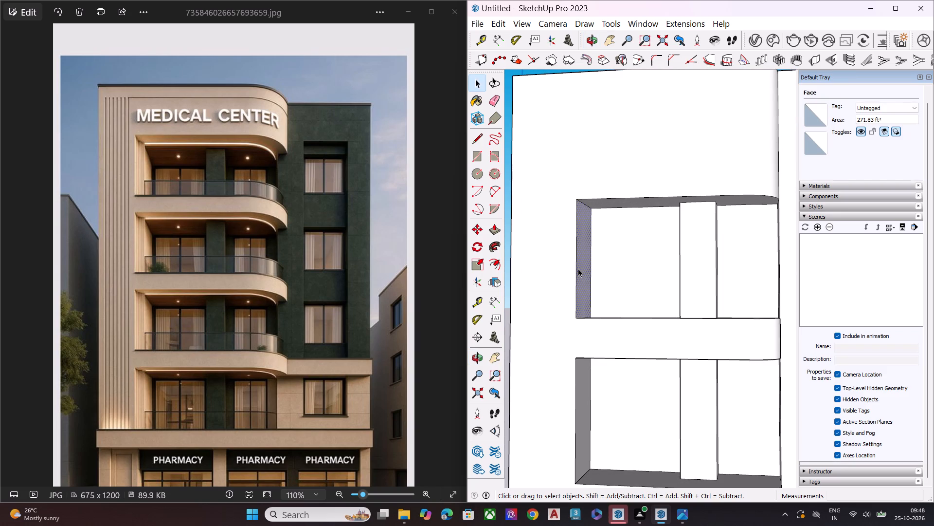
click(578, 268)
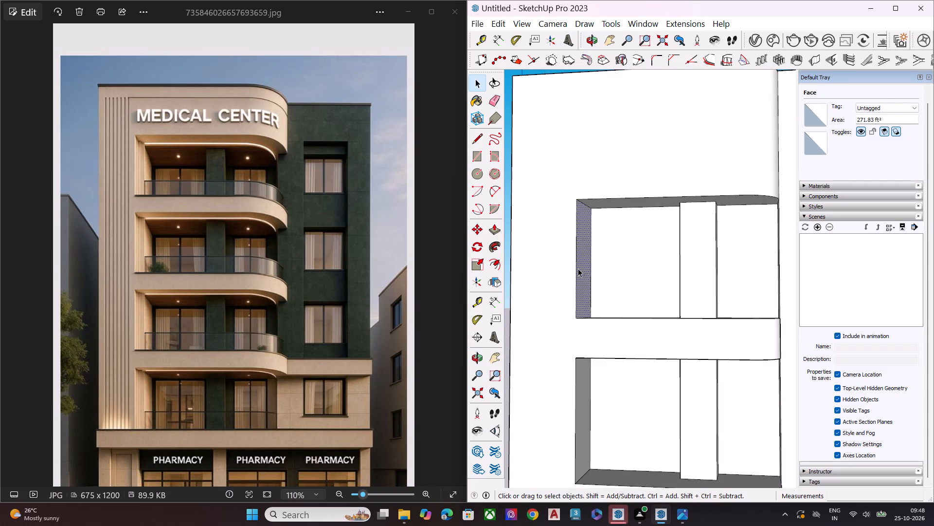
key(p)
click(578, 268)
click(569, 274)
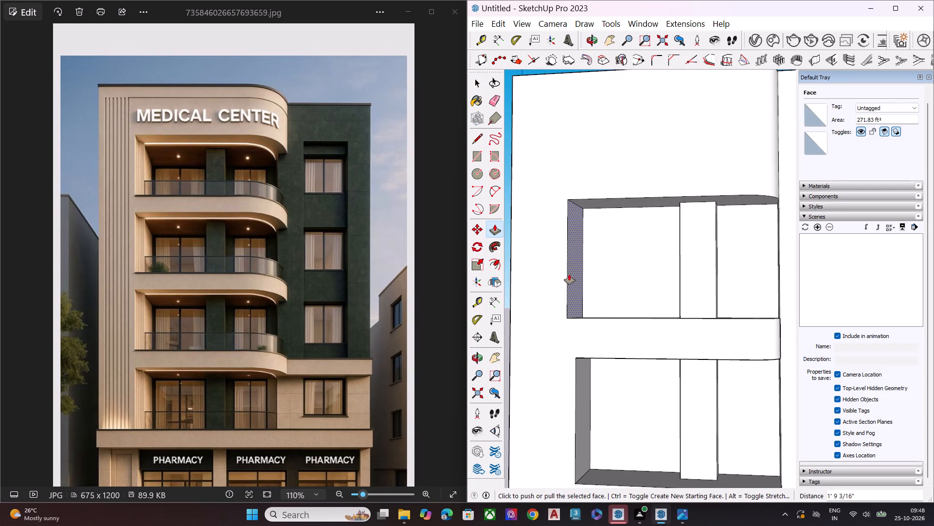
key(space)
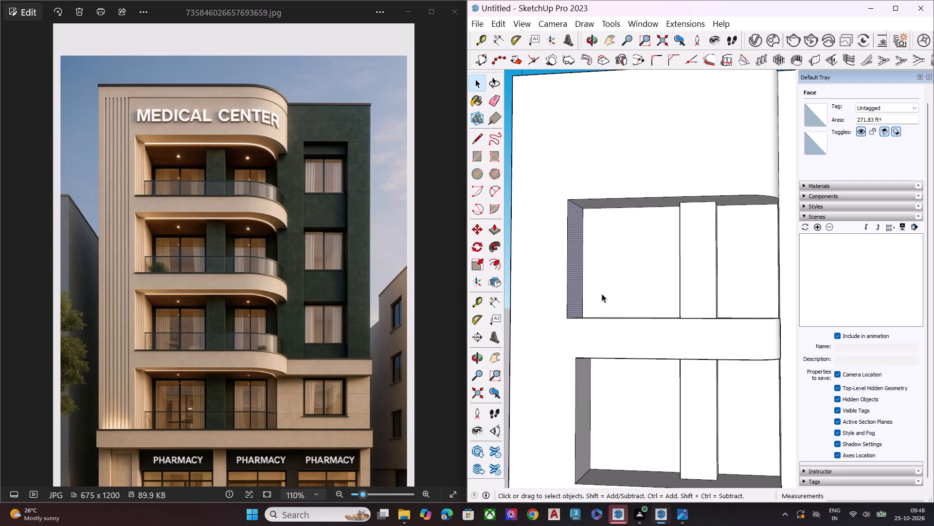
Repeat the 1' 9 3/16" push on the left side walls of the three lower balcony recesses.
scroll(603, 283, down, 2)
scroll(594, 283, up, 1)
scroll(584, 283, down, 1)
scroll(583, 283, up, 1)
scroll(580, 283, down, 3)
click(627, 118)
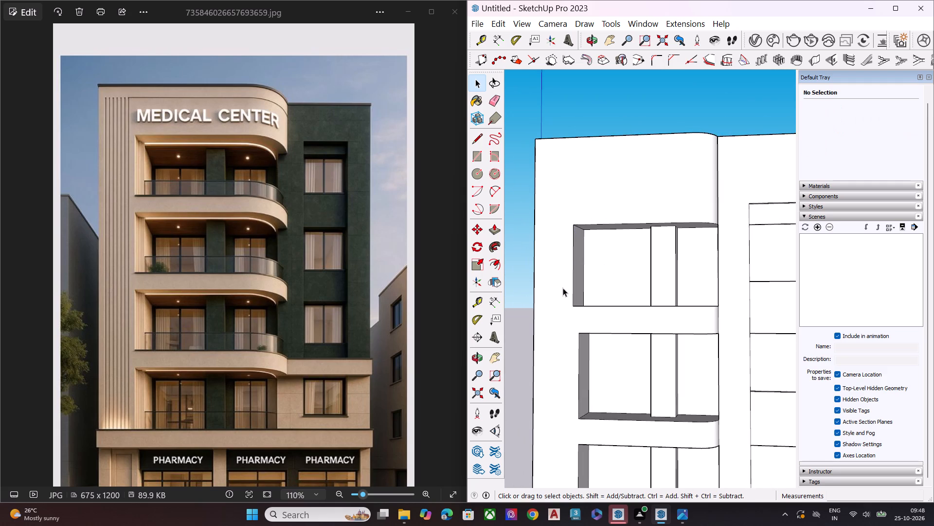
key(p)
middle_drag(566, 340, 461, 357)
scroll(513, 365, up, 6)
scroll(573, 357, down, 1)
scroll(573, 357, up, 1)
double_click(633, 341)
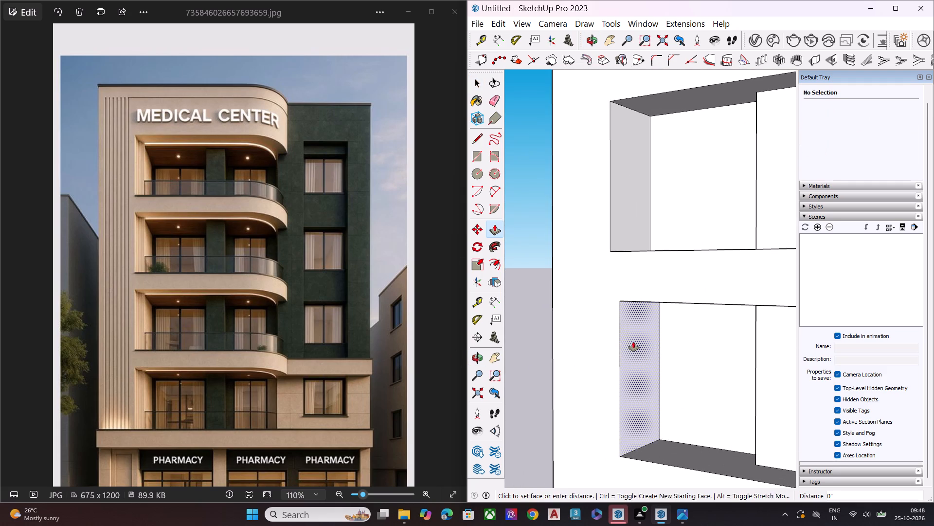
scroll(587, 310, down, 13)
scroll(617, 408, up, 2)
scroll(617, 407, down, 3)
scroll(617, 403, up, 4)
double_click(621, 366)
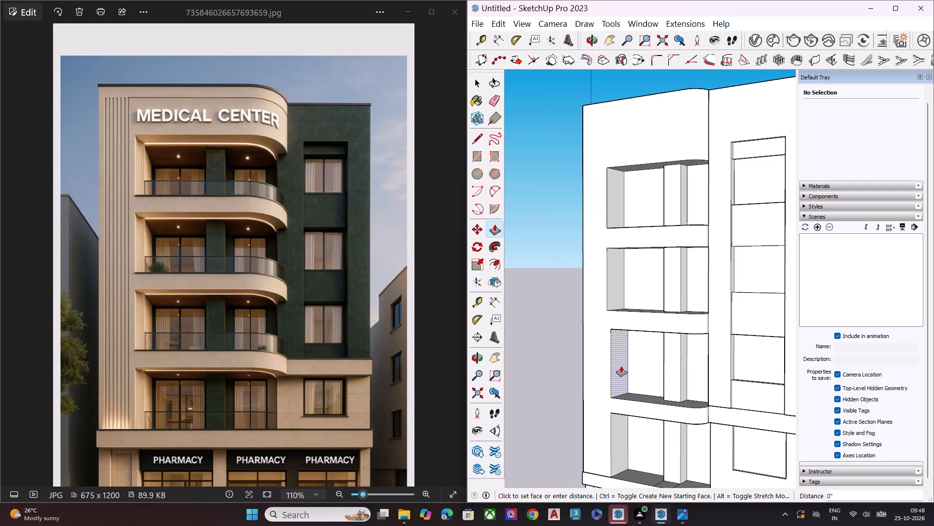
double_click(623, 441)
middle_drag(638, 425, 725, 397)
key(space)
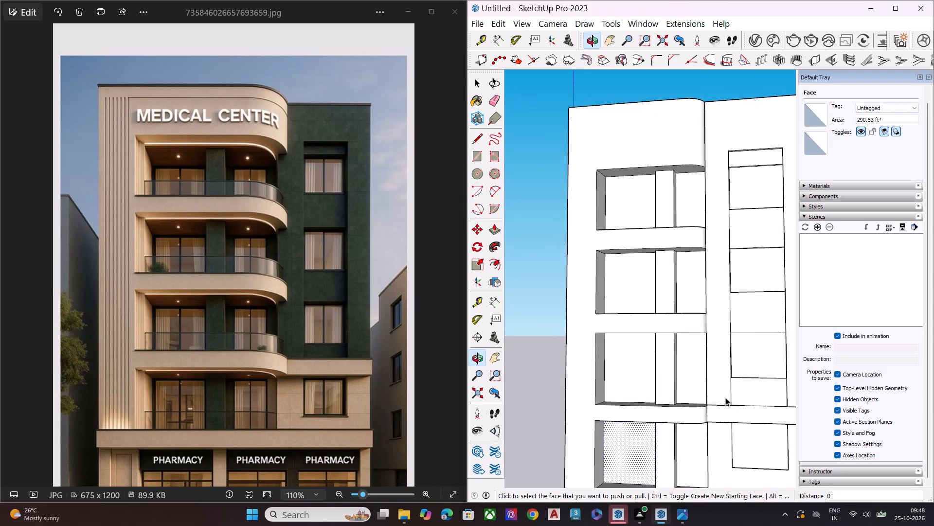
scroll(570, 350, down, 4)
click(526, 374)
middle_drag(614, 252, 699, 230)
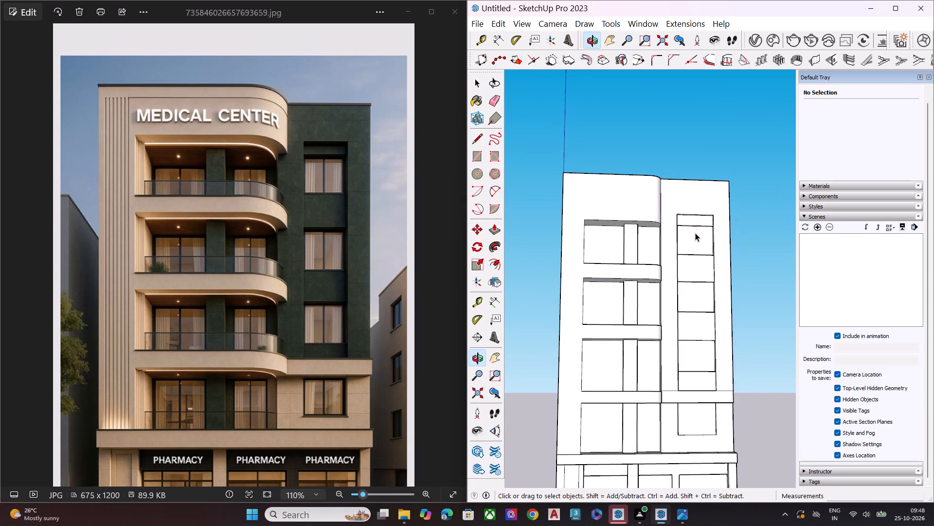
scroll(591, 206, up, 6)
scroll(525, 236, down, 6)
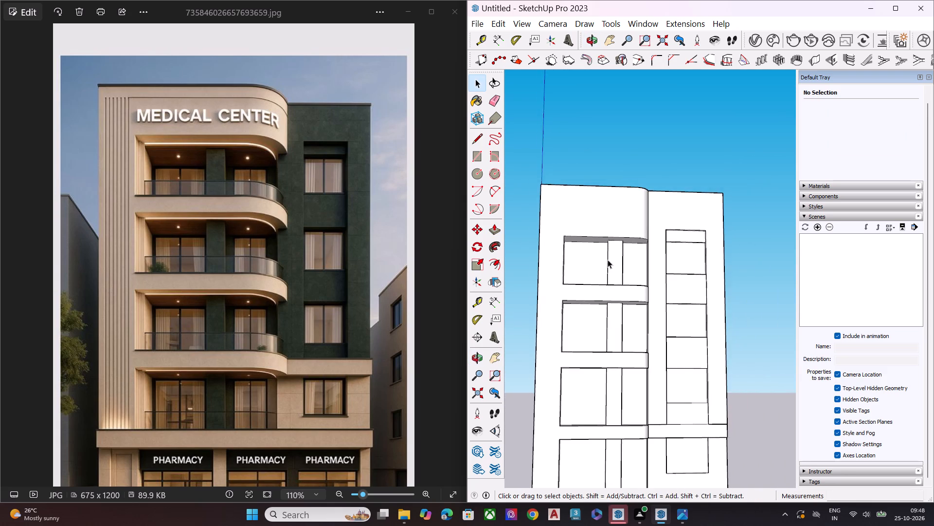
Examine the whole facade with its widened balcony recesses and compare its proportions with the reference image.
middle_drag(605, 262, 479, 311)
scroll(642, 250, down, 1)
scroll(642, 250, up, 1)
scroll(642, 250, down, 4)
scroll(642, 250, up, 1)
scroll(642, 250, down, 4)
middle_drag(659, 317, 809, 313)
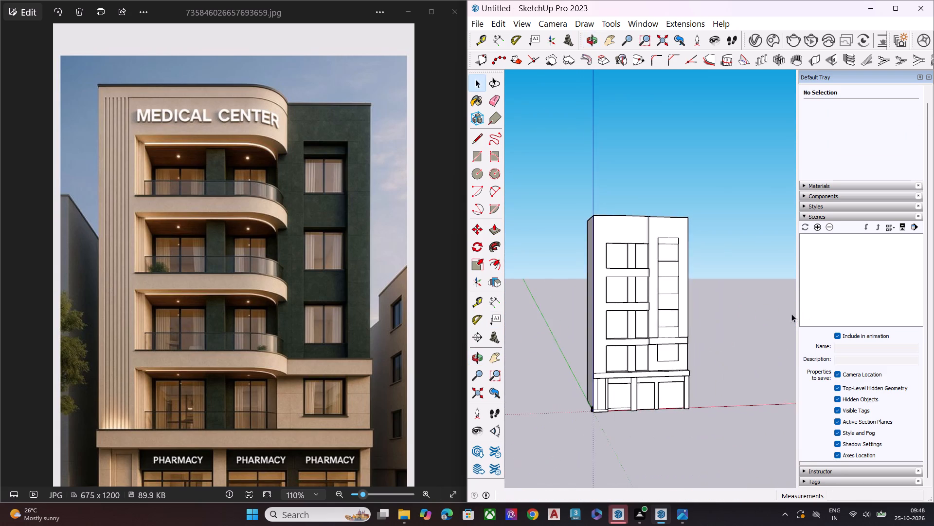
middle_drag(760, 312, 705, 298)
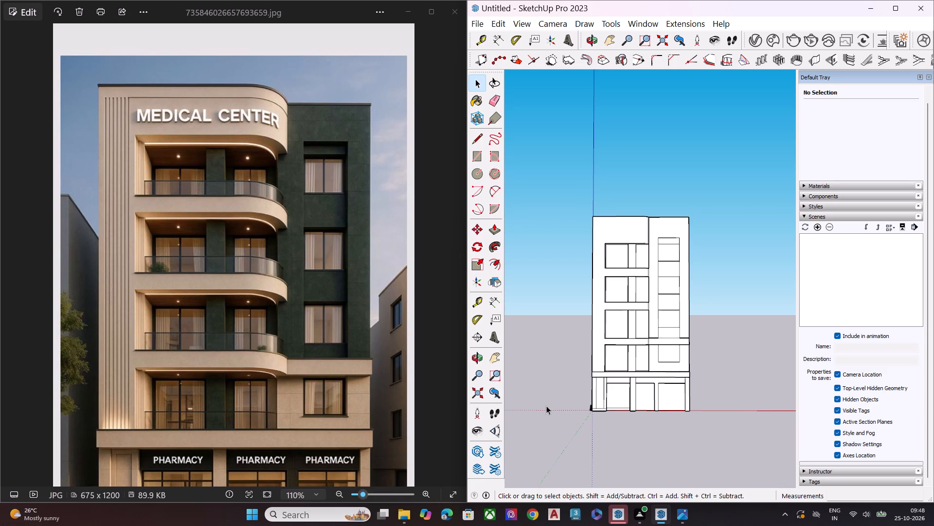
scroll(551, 405, down, 1)
scroll(553, 405, up, 7)
scroll(615, 362, up, 7)
Draw a line from the left ground-floor pier's corner about 2' across the band's underside and up its front face to the top edge.
middle_drag(613, 336, 615, 354)
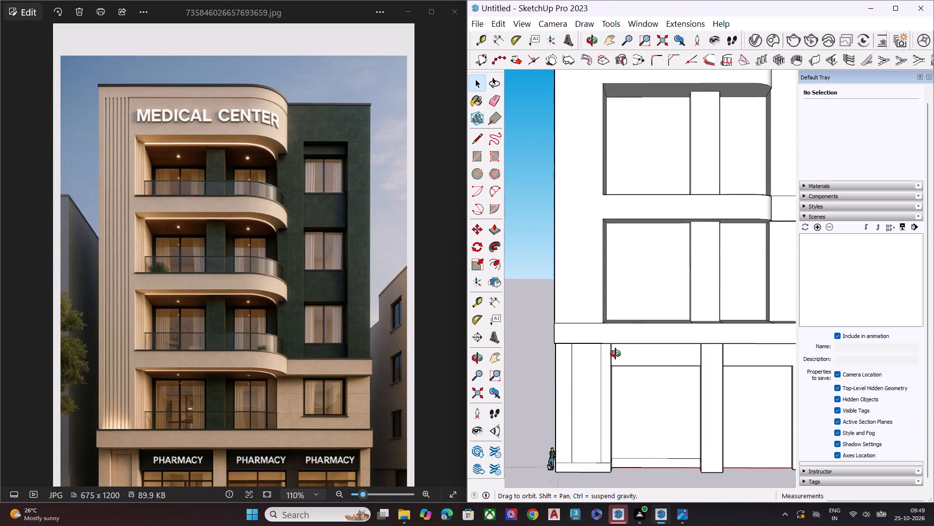
middle_drag(615, 354, 613, 311)
key(Tab)
key(l)
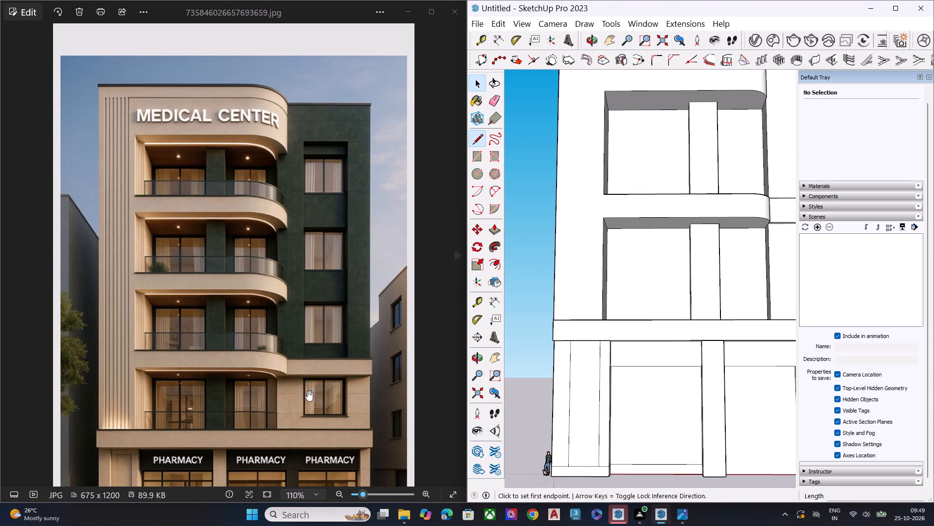
middle_drag(615, 359, 609, 259)
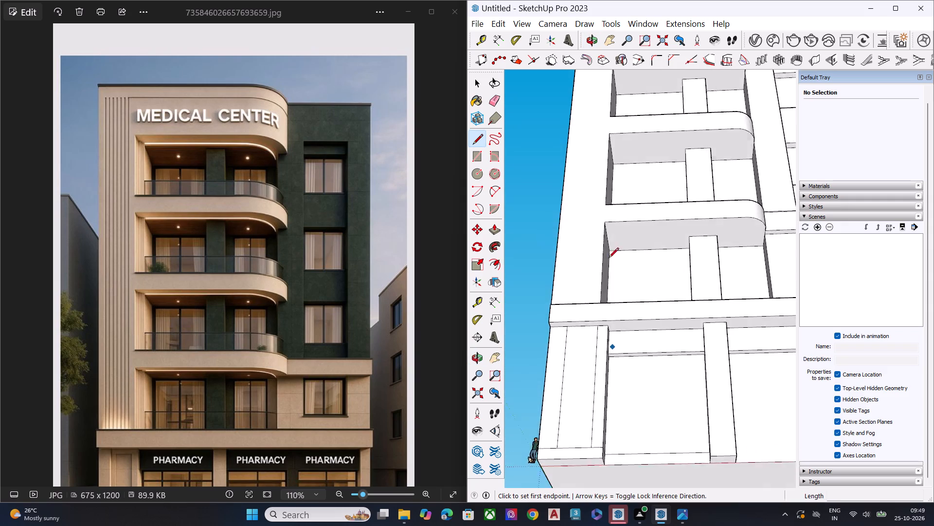
scroll(609, 256, up, 4)
middle_drag(609, 259, 607, 243)
scroll(616, 313, down, 2)
scroll(615, 314, up, 3)
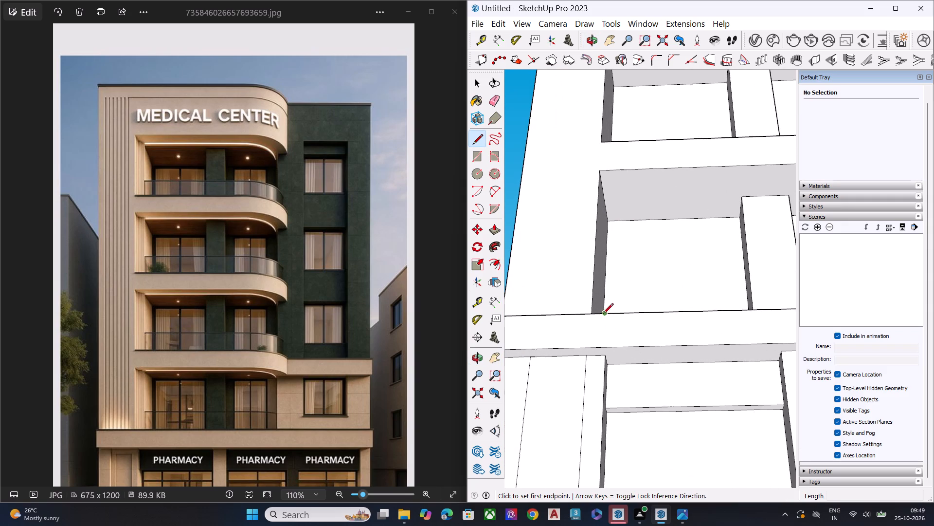
click(604, 357)
click(604, 348)
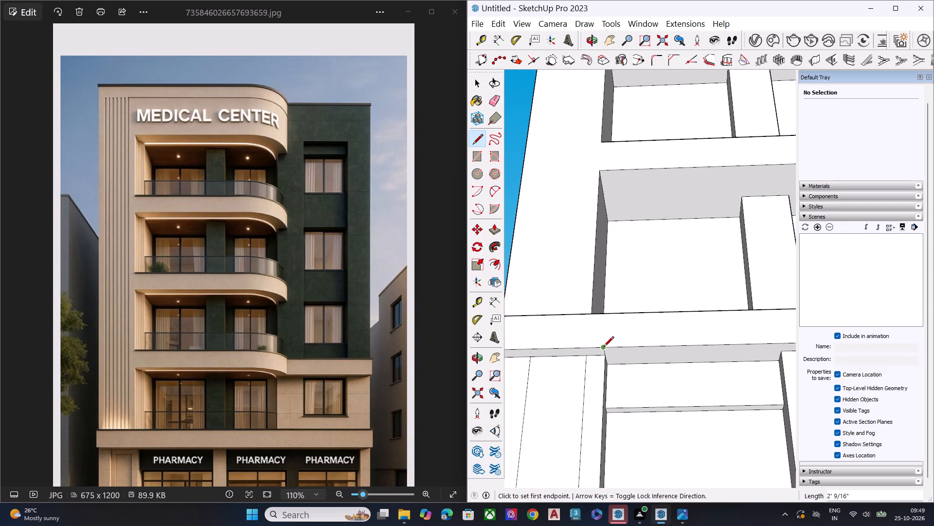
click(604, 347)
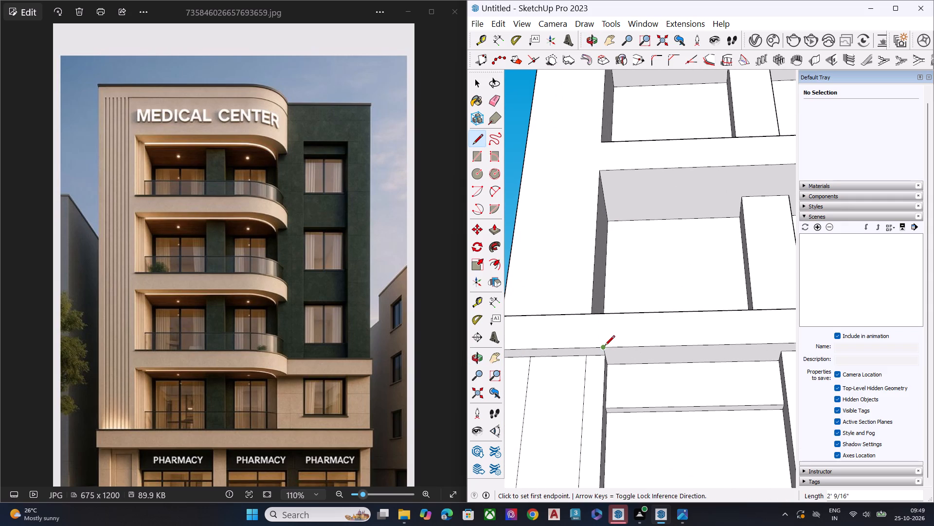
click(604, 347)
click(608, 312)
middle_drag(611, 325, 619, 483)
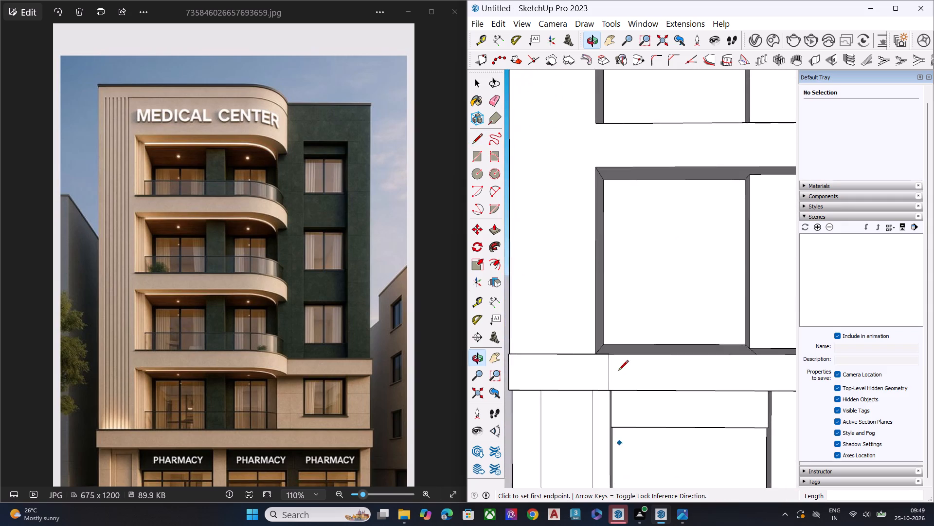
Continue the pier-aligned line with a short segment across the band's top ledge at the front of the lowest balcony recess.
scroll(613, 349, down, 1)
scroll(614, 345, up, 4)
scroll(614, 341, down, 1)
scroll(614, 341, up, 5)
middle_drag(605, 366, 606, 458)
scroll(613, 387, up, 2)
scroll(609, 357, down, 1)
scroll(608, 356, up, 6)
click(601, 380)
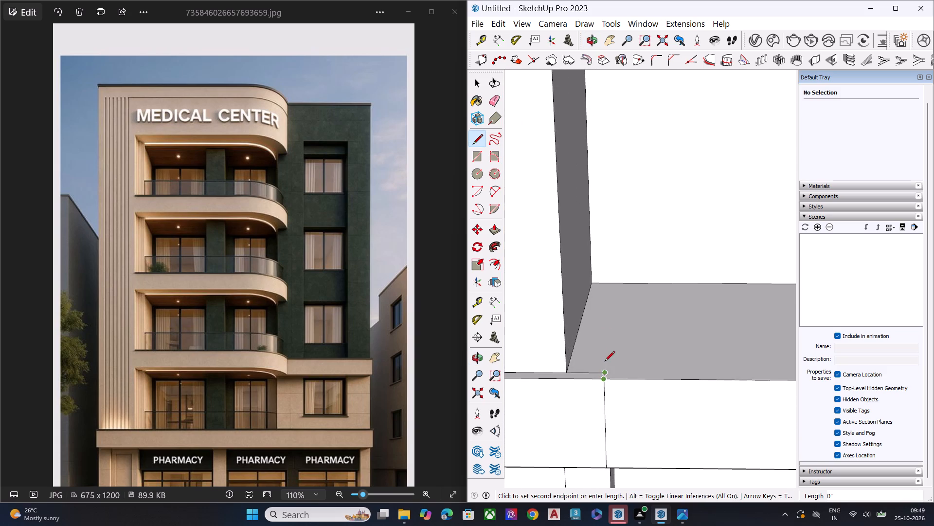
key(space)
middle_drag(620, 382, 626, 449)
scroll(626, 449, up, 7)
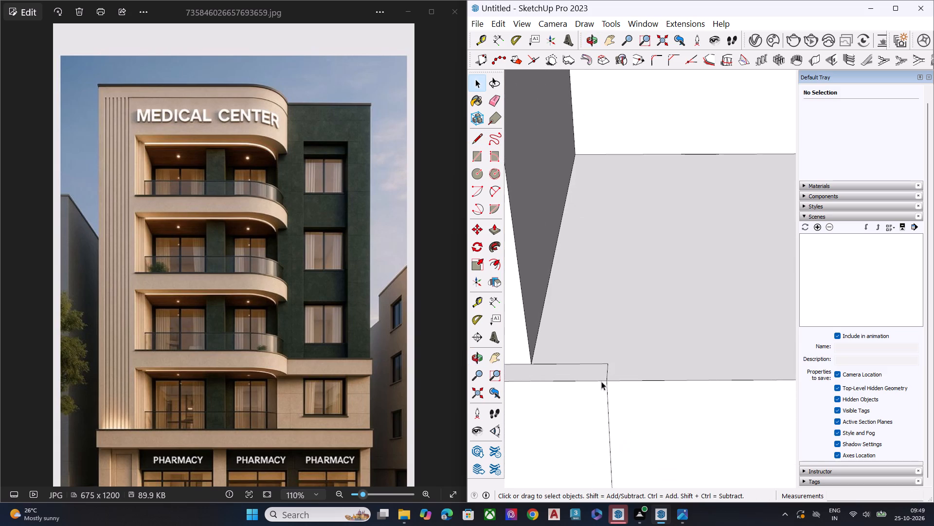
scroll(606, 379, down, 7)
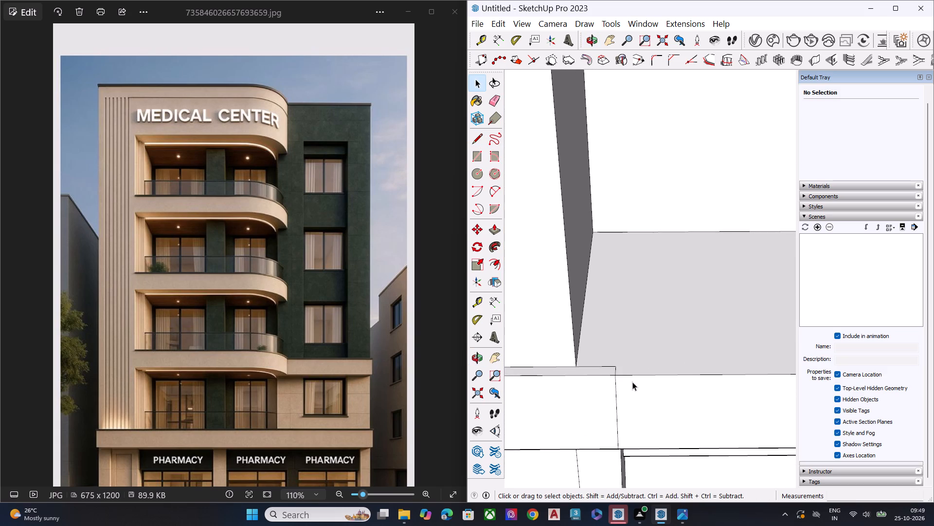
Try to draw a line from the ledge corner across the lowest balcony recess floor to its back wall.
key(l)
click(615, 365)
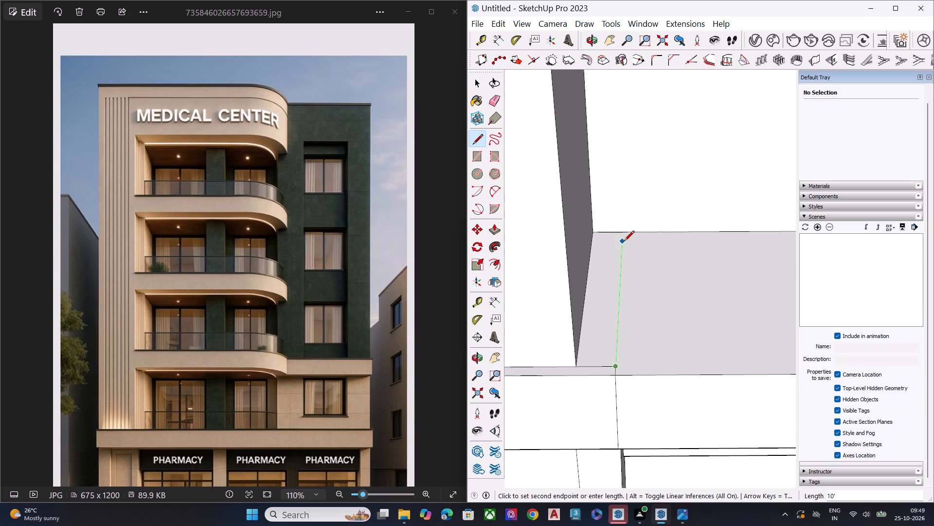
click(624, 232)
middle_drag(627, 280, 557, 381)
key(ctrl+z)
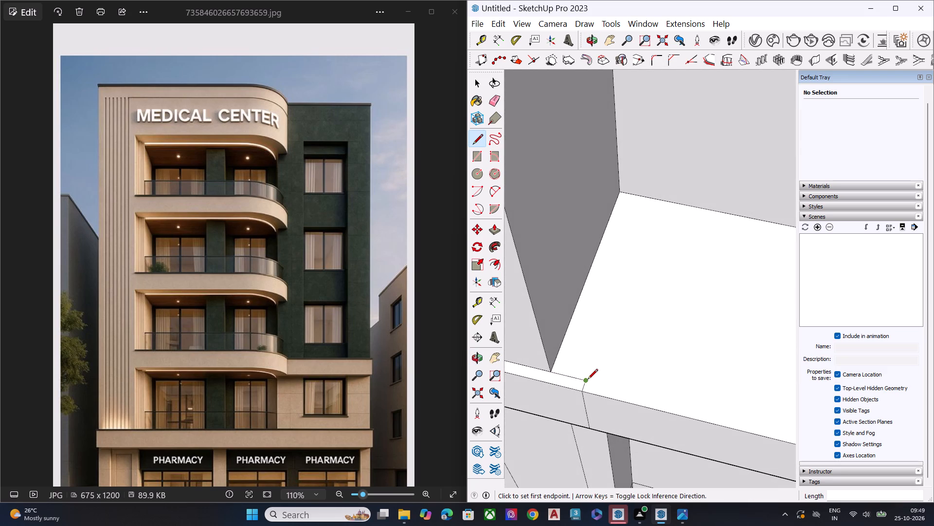
Draw a line along the green axis from the ledge corner across the lowest balcony recess floor to its back wall.
click(587, 381)
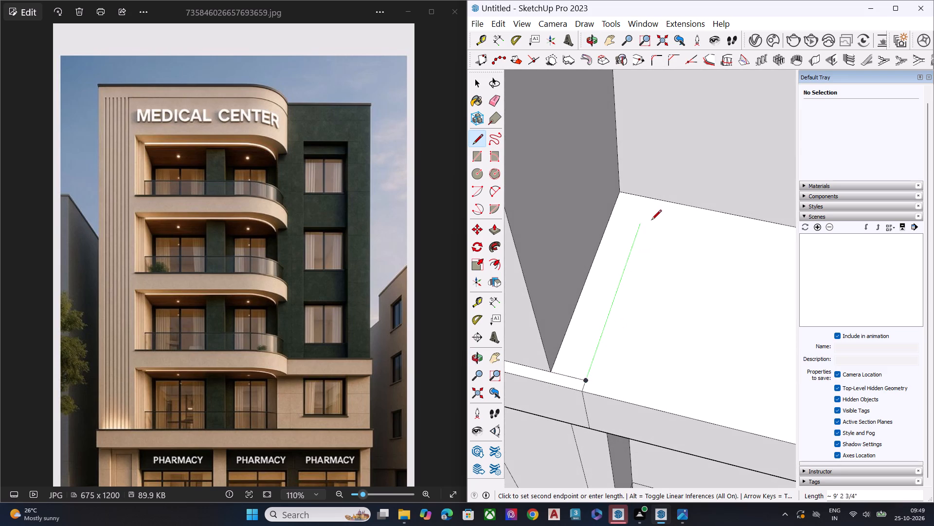
click(650, 197)
key(space)
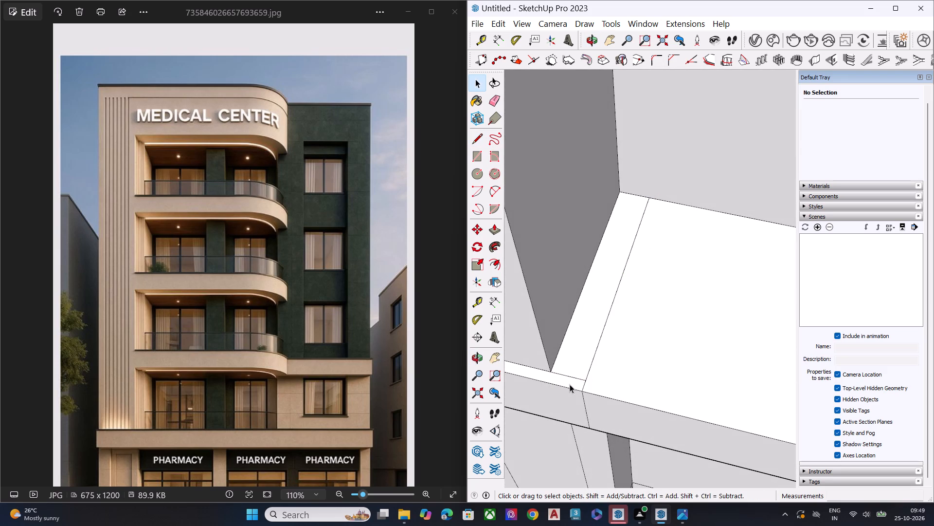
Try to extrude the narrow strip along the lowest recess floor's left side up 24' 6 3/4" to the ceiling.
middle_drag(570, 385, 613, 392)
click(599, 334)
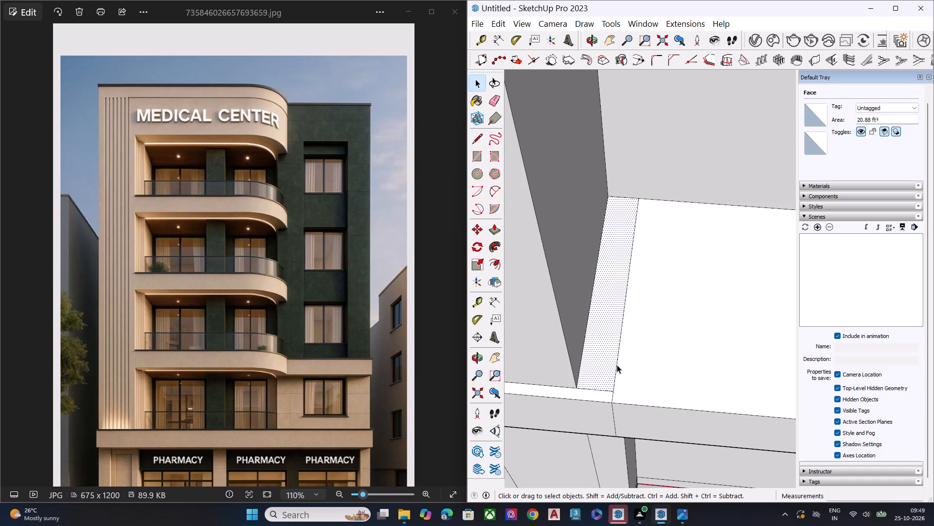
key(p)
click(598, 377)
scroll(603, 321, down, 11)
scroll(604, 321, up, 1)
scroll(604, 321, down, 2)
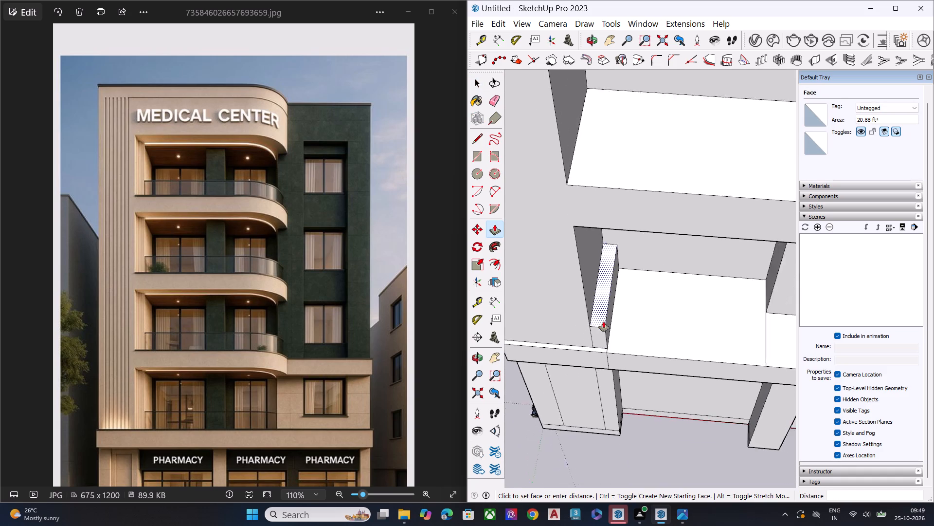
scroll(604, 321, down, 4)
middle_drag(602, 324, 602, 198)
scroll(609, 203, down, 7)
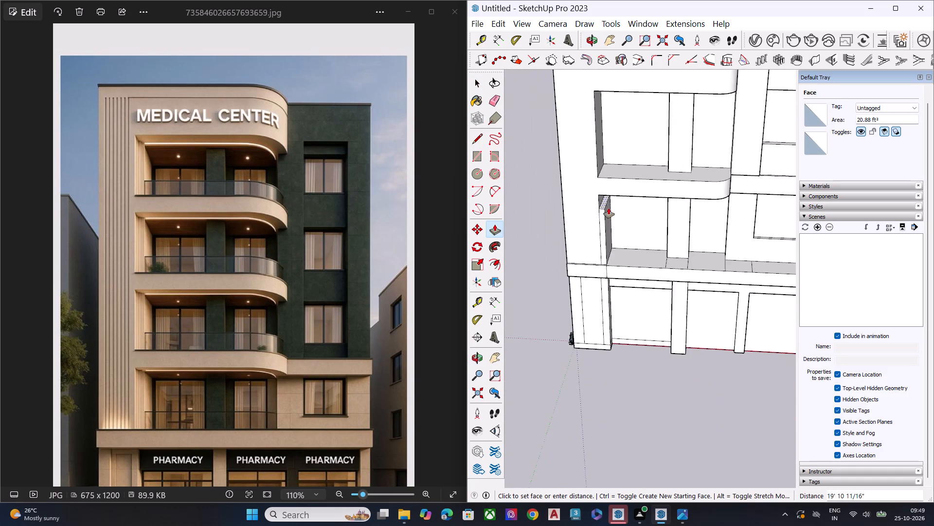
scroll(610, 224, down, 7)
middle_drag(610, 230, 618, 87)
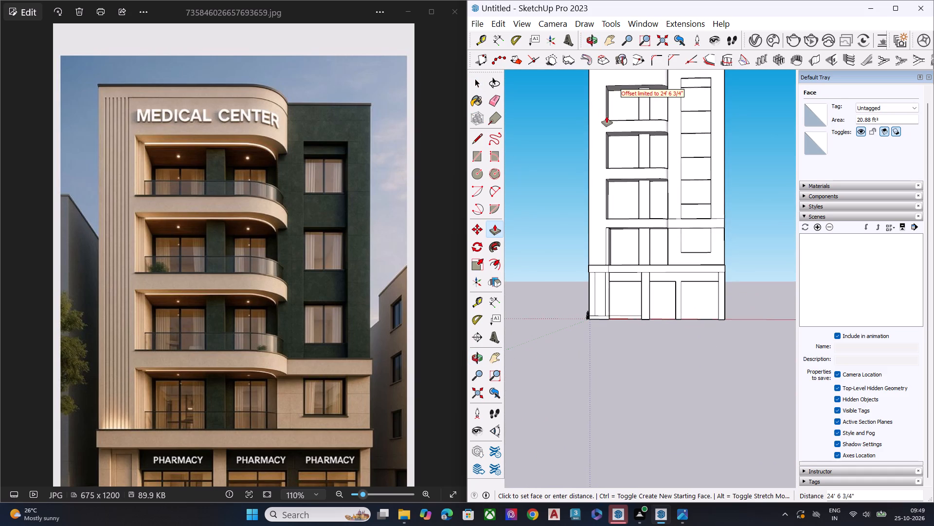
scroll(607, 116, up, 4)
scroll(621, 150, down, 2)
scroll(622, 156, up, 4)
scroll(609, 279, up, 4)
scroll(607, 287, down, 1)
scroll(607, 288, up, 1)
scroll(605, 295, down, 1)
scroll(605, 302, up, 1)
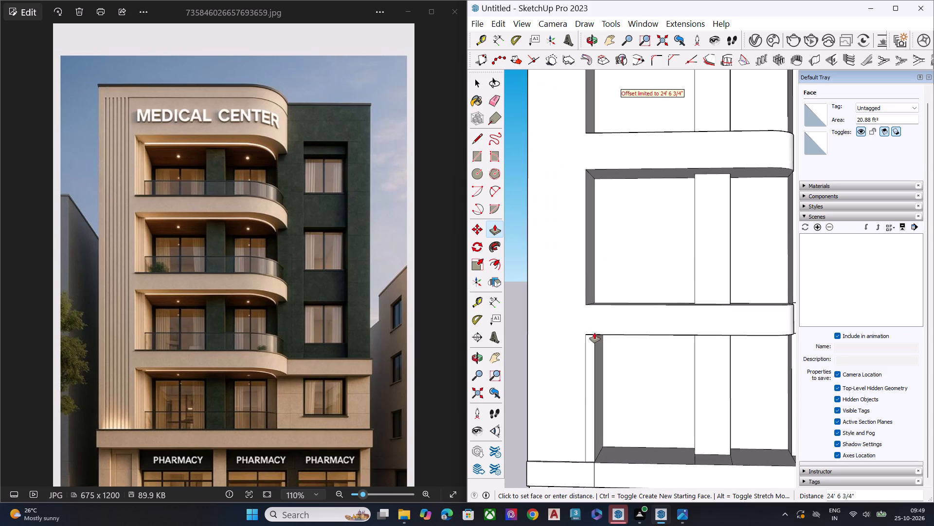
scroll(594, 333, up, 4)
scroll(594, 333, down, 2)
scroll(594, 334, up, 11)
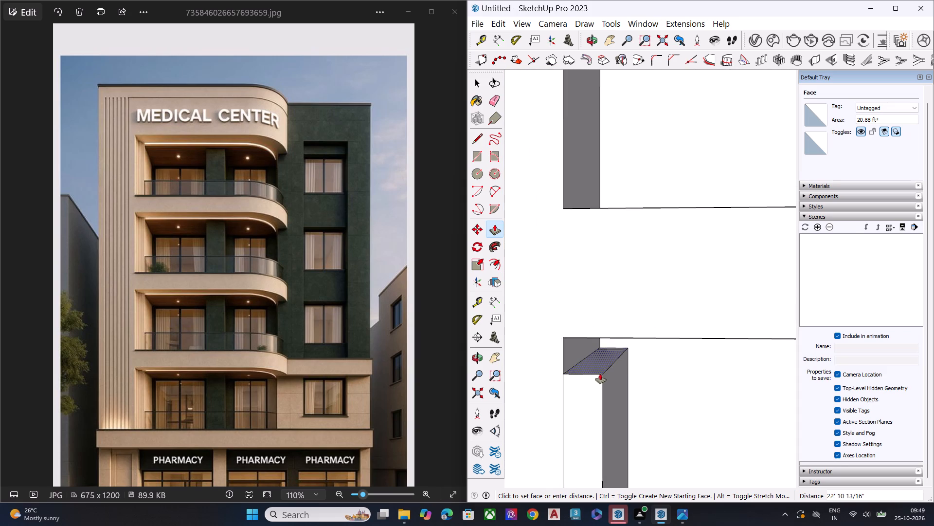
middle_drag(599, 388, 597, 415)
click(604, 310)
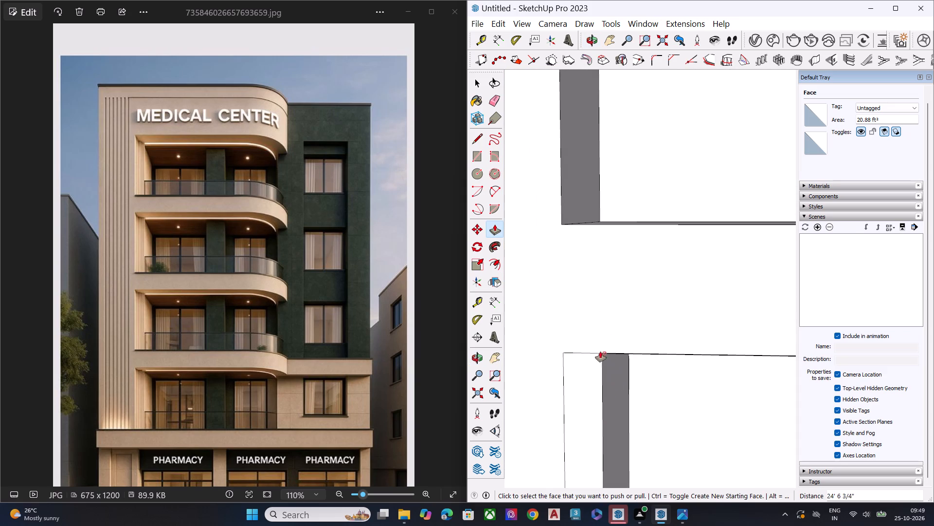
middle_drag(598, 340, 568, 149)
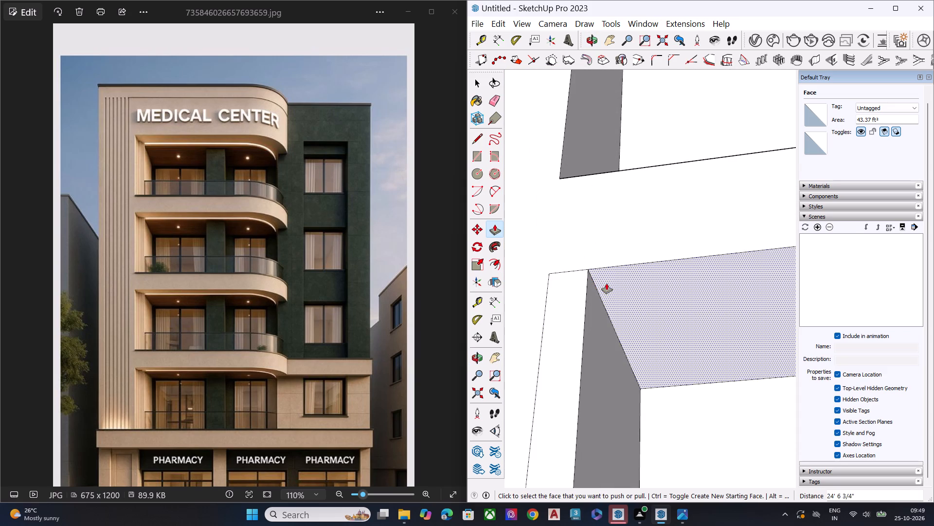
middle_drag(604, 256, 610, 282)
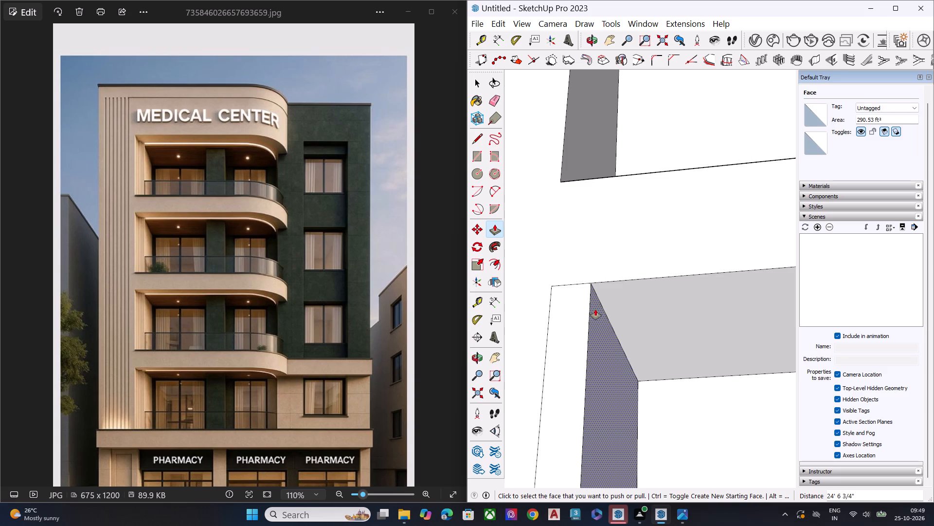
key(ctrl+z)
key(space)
Examine the left side walls and ceilings of the lower balcony recesses and compare them with the reference balconies.
scroll(588, 276, down, 4)
scroll(592, 280, up, 2)
scroll(593, 280, down, 4)
scroll(601, 233, up, 2)
scroll(603, 237, down, 2)
scroll(604, 238, up, 1)
scroll(606, 243, down, 3)
scroll(606, 244, up, 1)
scroll(608, 245, down, 7)
scroll(598, 252, up, 1)
scroll(598, 252, down, 4)
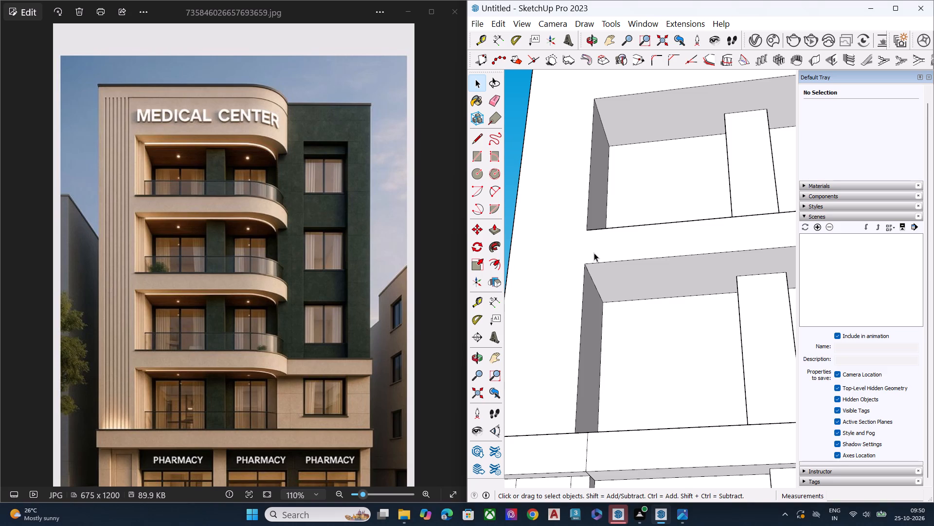
scroll(585, 274, down, 2)
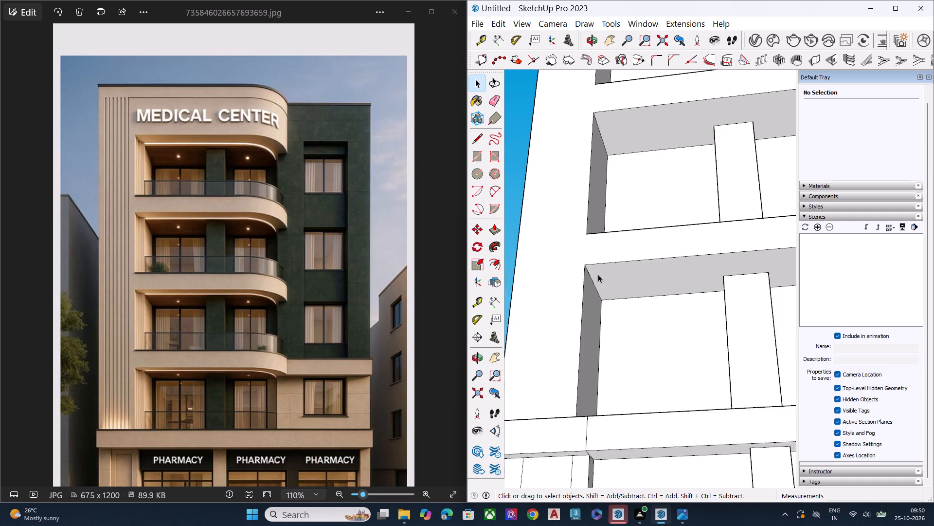
scroll(598, 274, down, 6)
Draw a vertical line up the balcony back walls from the floor line's inner end to the top-floor recess's ceiling.
middle_drag(627, 309, 655, 525)
scroll(614, 372, up, 3)
scroll(616, 368, down, 2)
scroll(616, 368, up, 5)
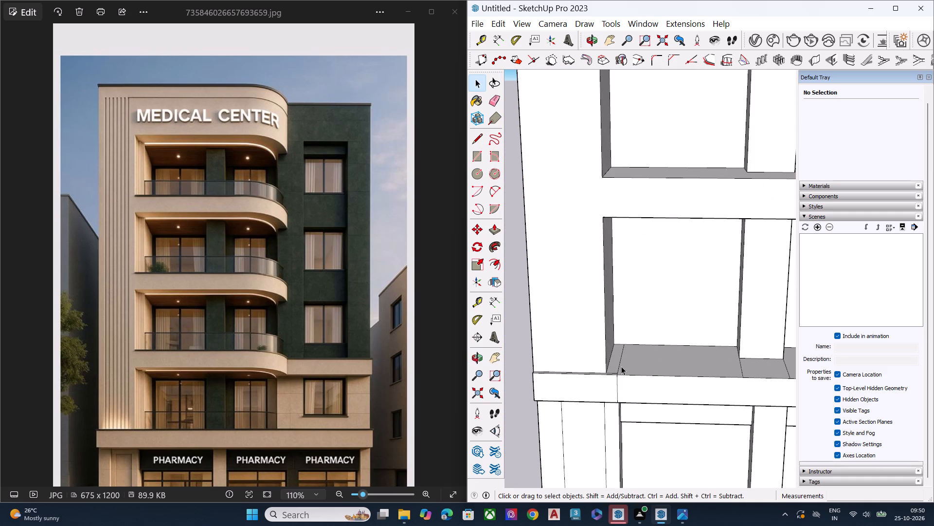
scroll(619, 358, up, 5)
key(space)
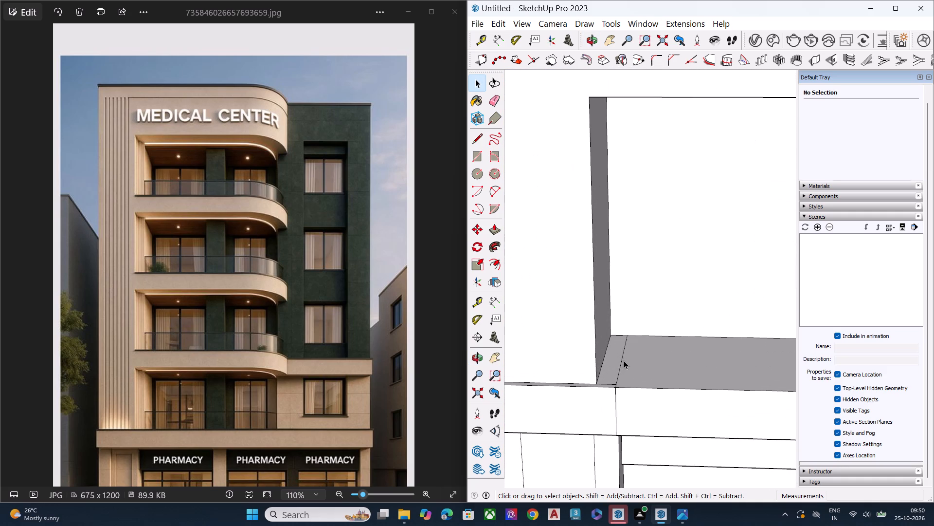
key(l)
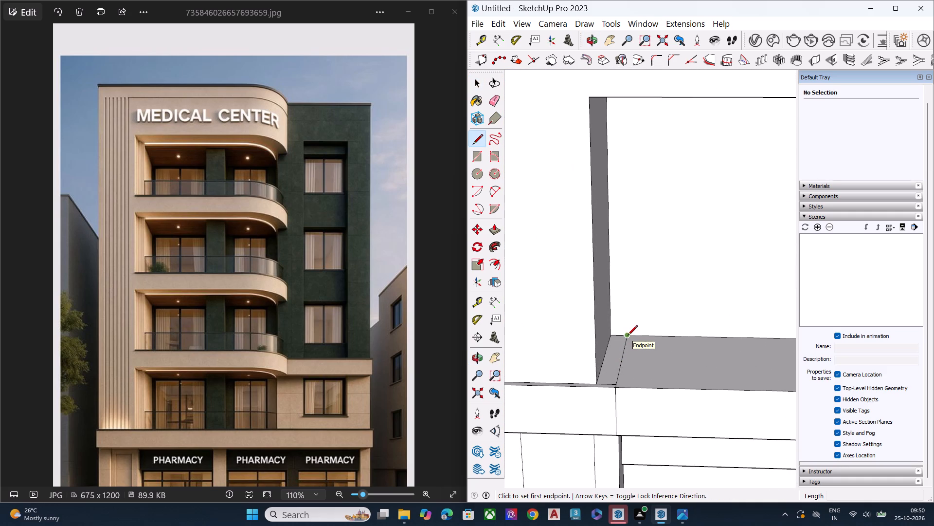
click(628, 336)
scroll(626, 383, down, 14)
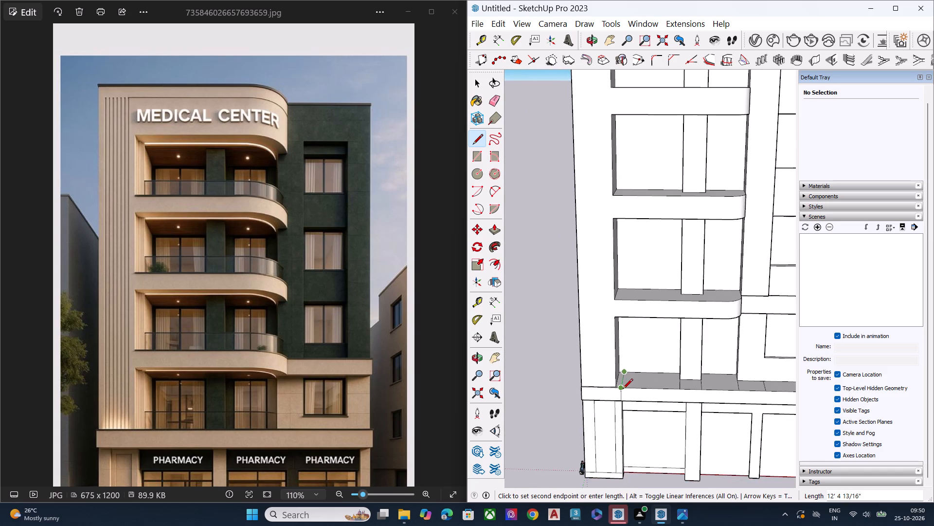
scroll(623, 397, down, 1)
scroll(623, 398, up, 2)
scroll(624, 398, down, 8)
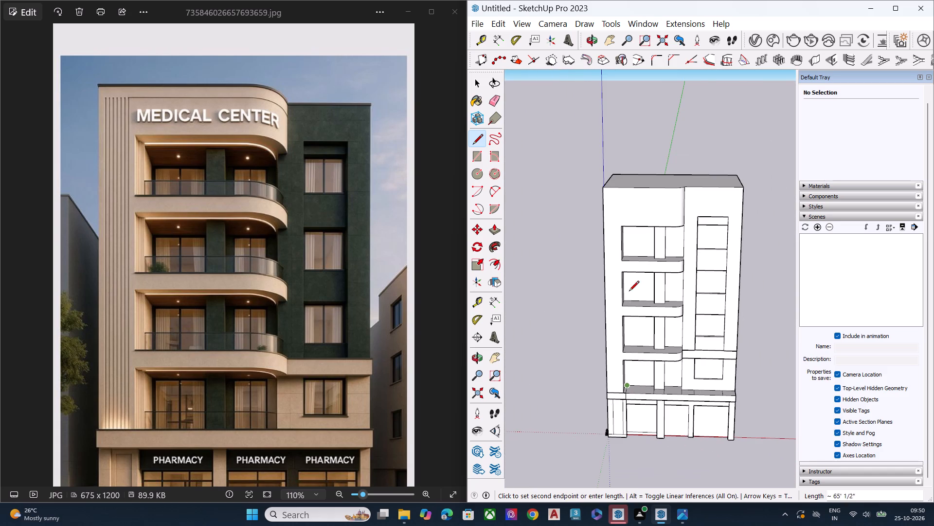
scroll(630, 264, up, 6)
middle_drag(626, 249, 620, 124)
scroll(627, 191, up, 2)
scroll(627, 193, down, 1)
scroll(627, 194, up, 1)
scroll(627, 196, down, 1)
scroll(627, 196, up, 4)
scroll(627, 196, down, 1)
scroll(627, 196, up, 1)
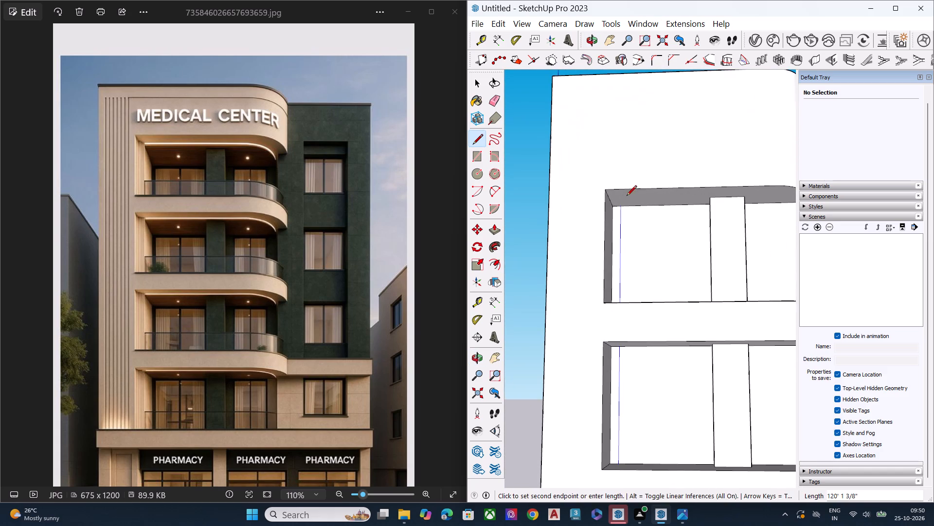
scroll(627, 196, up, 1)
click(623, 207)
key(space)
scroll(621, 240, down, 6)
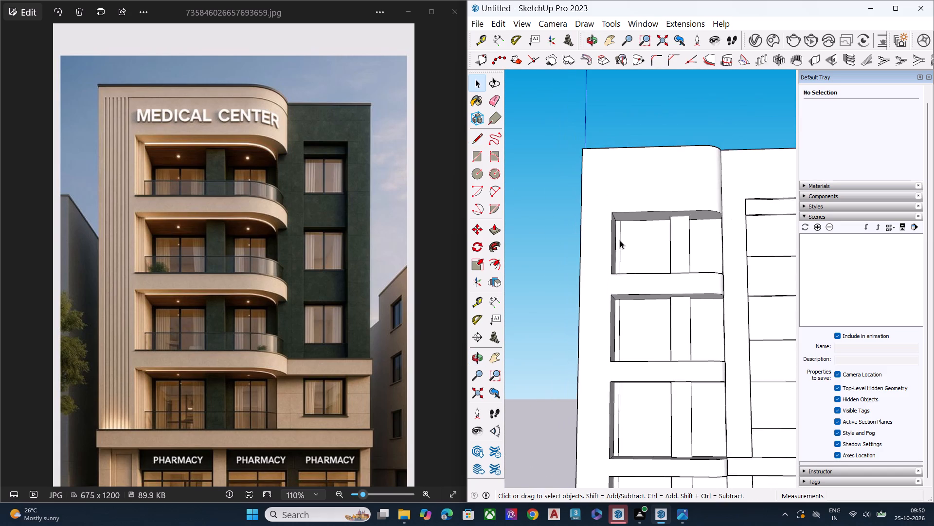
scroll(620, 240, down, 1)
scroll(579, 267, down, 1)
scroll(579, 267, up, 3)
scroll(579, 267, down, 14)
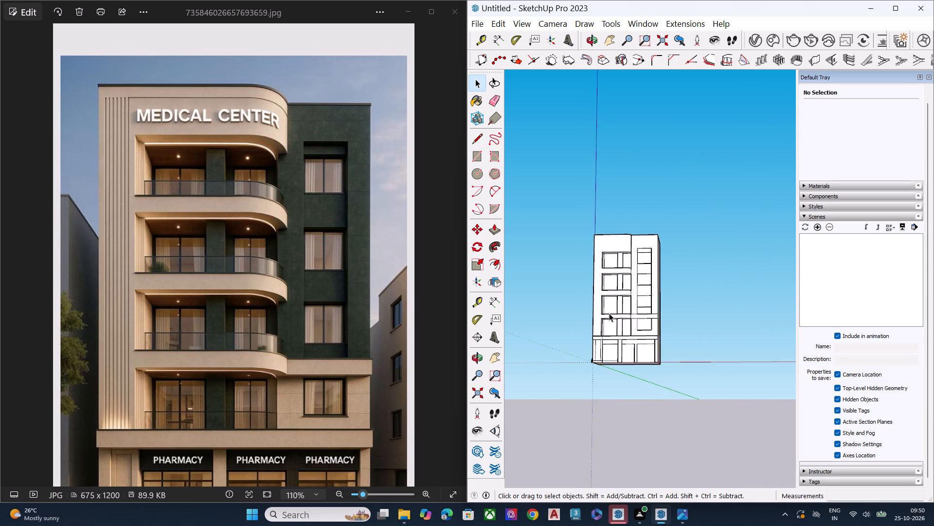
Erase the short vertical line left on the facade band between the lowest balcony recess and the one above.
middle_drag(607, 325, 595, 401)
scroll(596, 353, up, 8)
scroll(617, 331, down, 4)
scroll(617, 331, up, 9)
scroll(610, 340, down, 1)
scroll(610, 340, up, 3)
middle_drag(613, 345, 620, 436)
scroll(620, 436, up, 1)
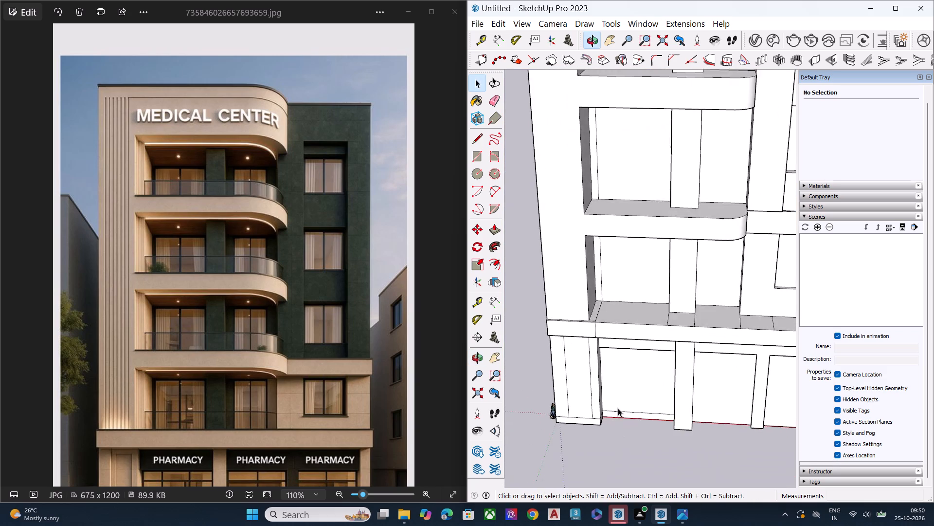
scroll(618, 408, up, 1)
scroll(598, 351, down, 1)
scroll(596, 347, up, 12)
key(e)
scroll(611, 344, up, 6)
middle_drag(610, 342, 611, 238)
scroll(611, 229, down, 1)
scroll(611, 229, up, 2)
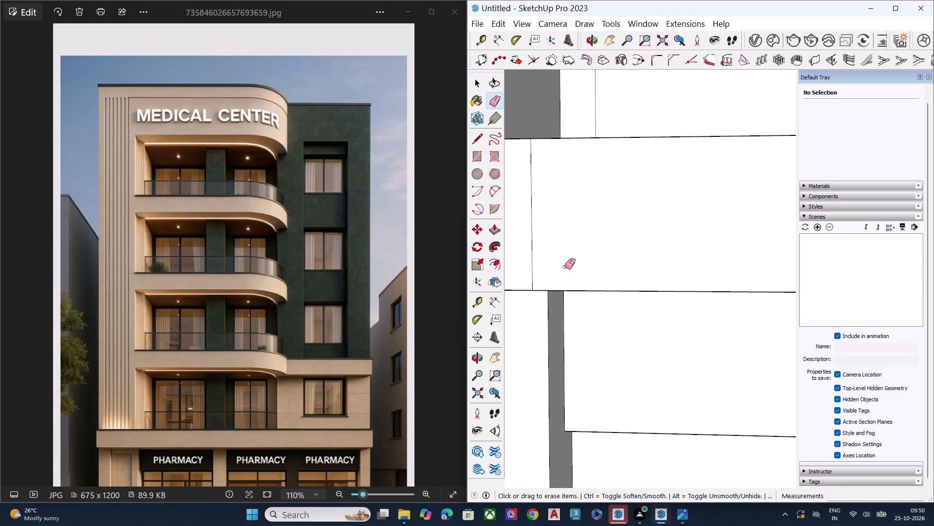
middle_drag(557, 269, 565, 93)
scroll(557, 244, up, 1)
click(543, 218)
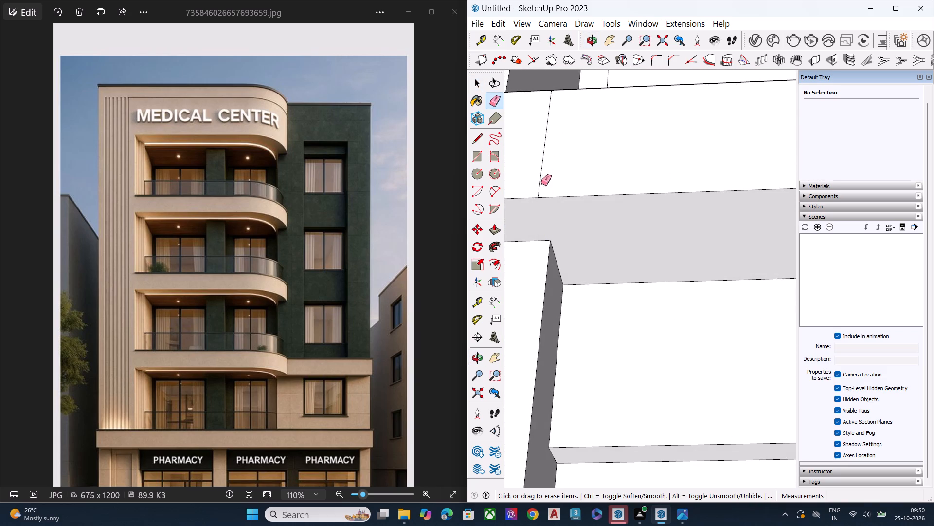
click(541, 183)
Extrude the narrow strip along the lowest recess floor's left side up 24' 6 3/4" to the ceiling.
scroll(584, 244, down, 2)
scroll(585, 246, up, 2)
scroll(586, 253, down, 8)
middle_drag(584, 159, 589, 363)
scroll(584, 314, up, 9)
key(space)
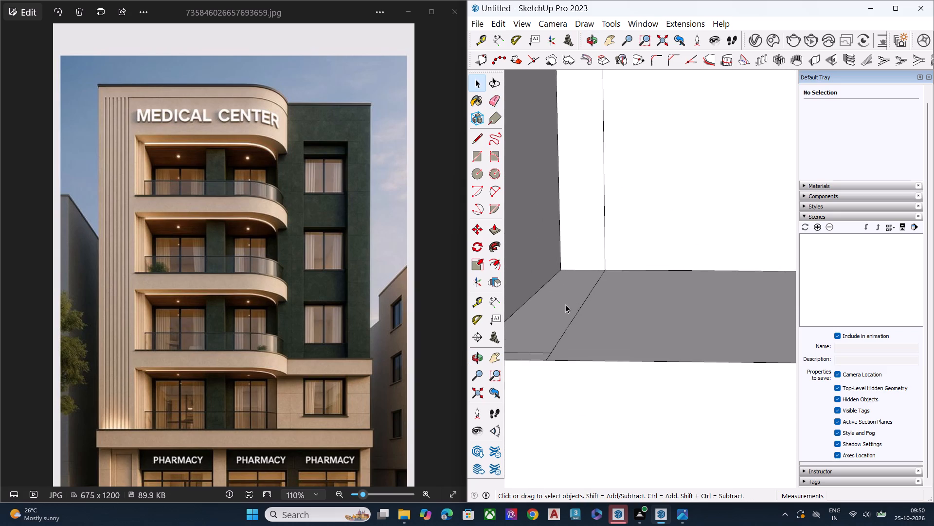
click(565, 304)
scroll(597, 322, down, 1)
scroll(597, 323, up, 1)
scroll(605, 331, down, 8)
middle_drag(621, 358, 628, 451)
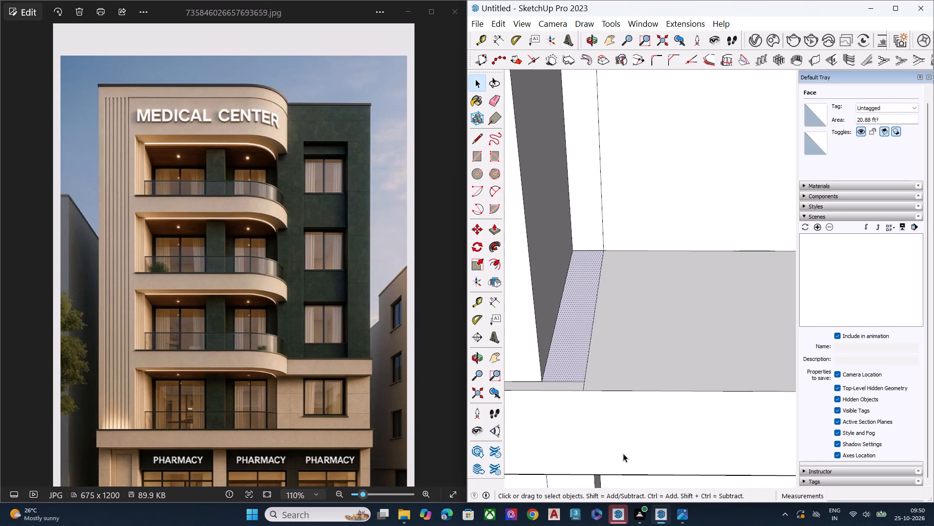
key(p)
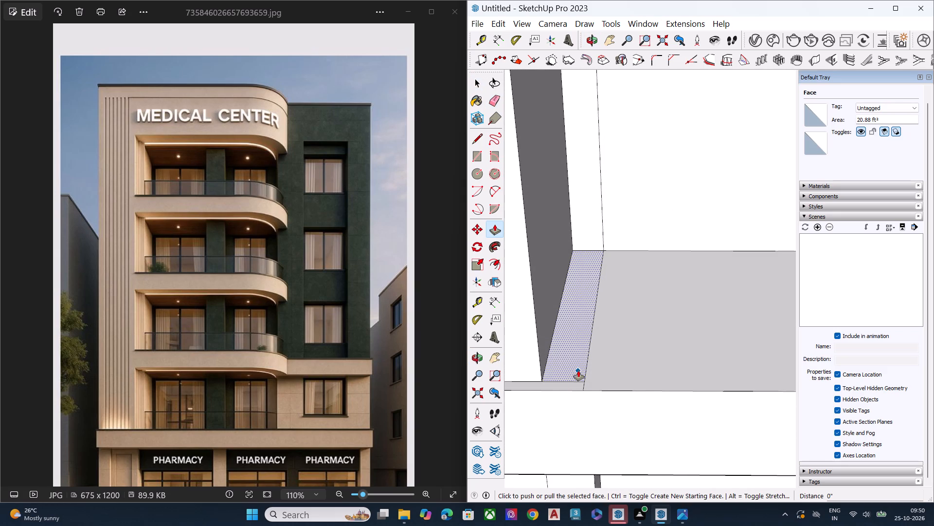
click(543, 376)
scroll(589, 347, down, 7)
scroll(633, 337, down, 4)
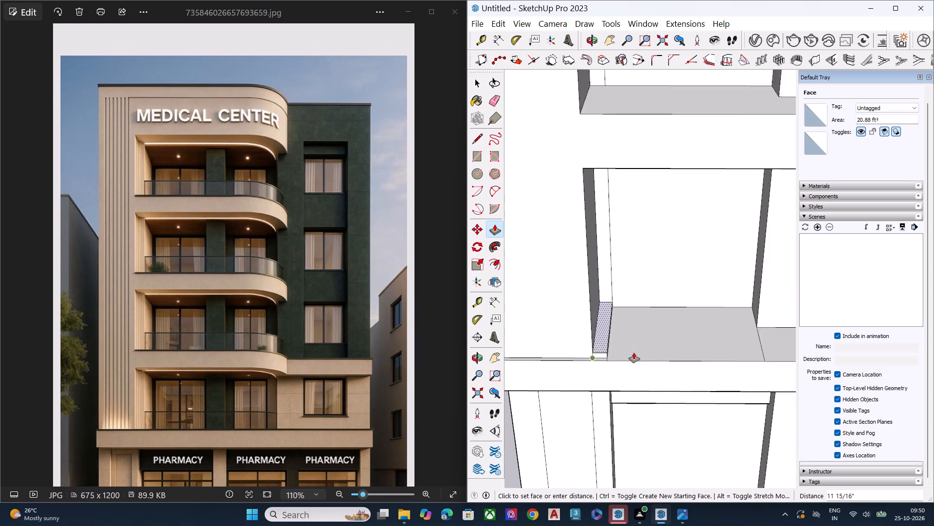
scroll(634, 353, down, 1)
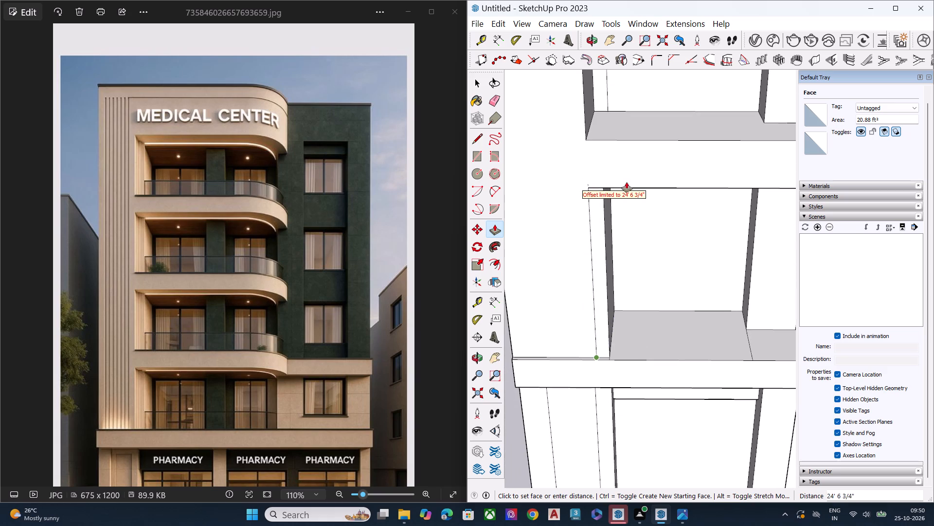
click(630, 185)
key(space)
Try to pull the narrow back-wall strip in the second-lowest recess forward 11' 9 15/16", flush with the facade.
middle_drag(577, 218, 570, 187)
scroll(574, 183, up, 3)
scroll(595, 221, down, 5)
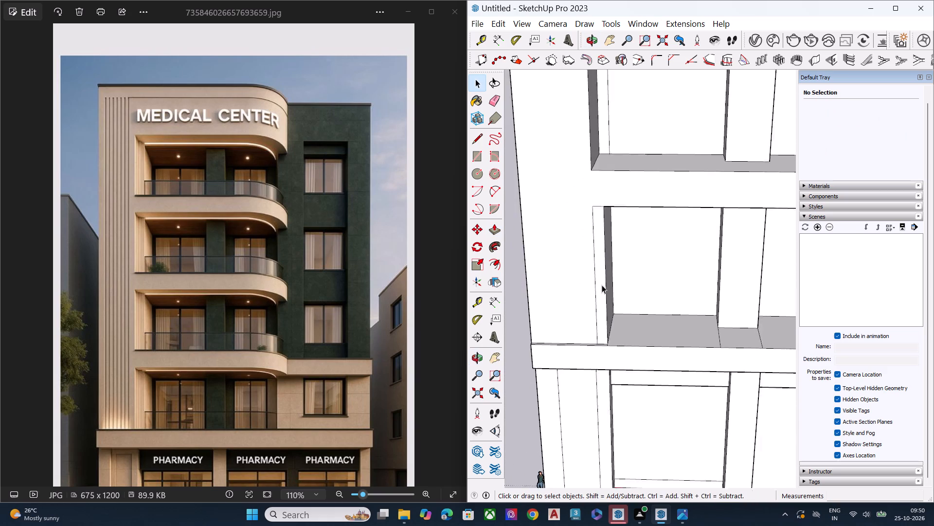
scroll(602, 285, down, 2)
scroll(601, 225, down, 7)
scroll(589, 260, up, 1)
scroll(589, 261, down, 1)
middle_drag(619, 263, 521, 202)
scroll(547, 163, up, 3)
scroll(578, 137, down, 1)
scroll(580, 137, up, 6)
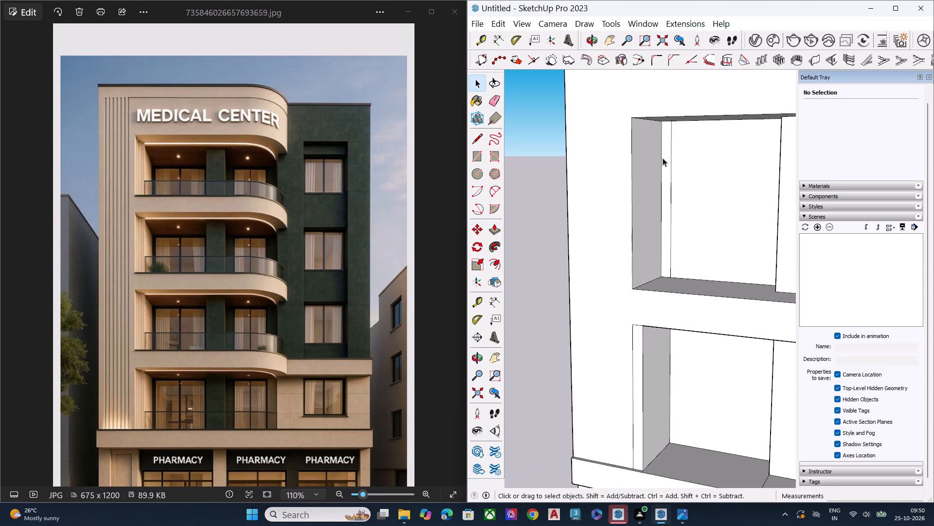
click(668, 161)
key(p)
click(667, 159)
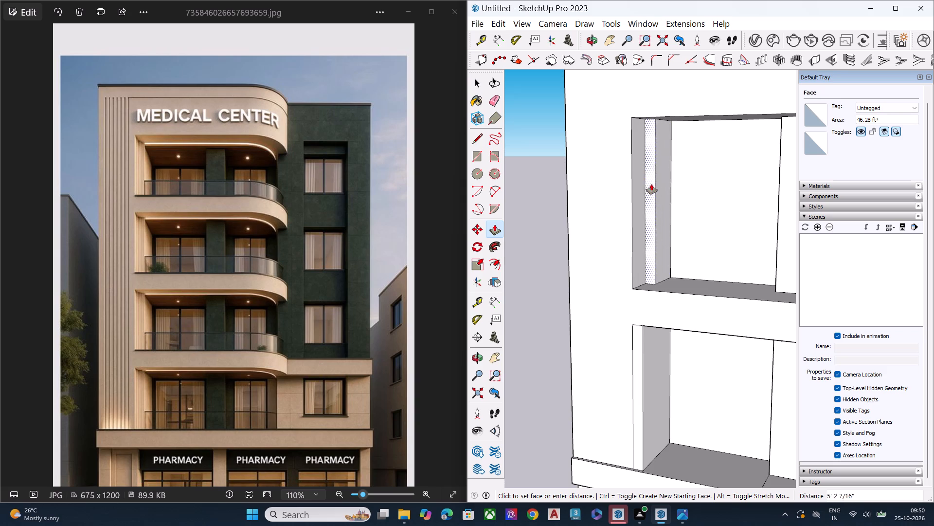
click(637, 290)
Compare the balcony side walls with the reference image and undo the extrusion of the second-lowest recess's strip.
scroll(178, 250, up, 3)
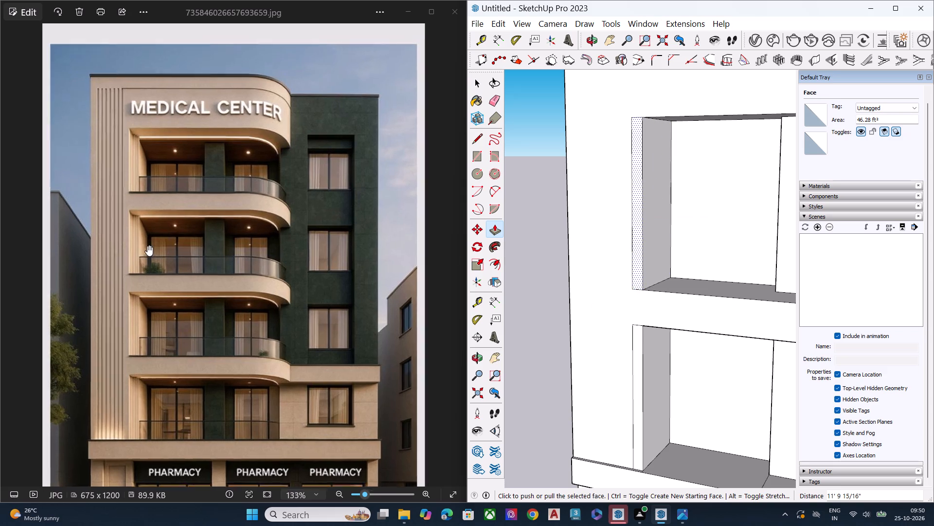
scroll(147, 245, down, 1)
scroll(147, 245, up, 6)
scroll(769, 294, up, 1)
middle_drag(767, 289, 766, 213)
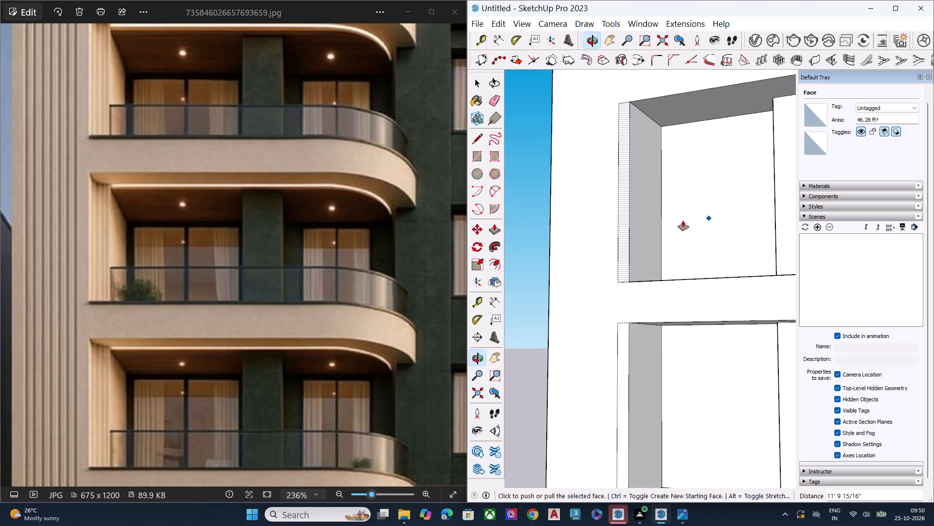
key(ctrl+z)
Push the front face of the lowest recess's left side strip back from the facade by less than 2 feet.
scroll(634, 240, down, 1)
scroll(637, 242, up, 3)
scroll(638, 242, down, 7)
key(space)
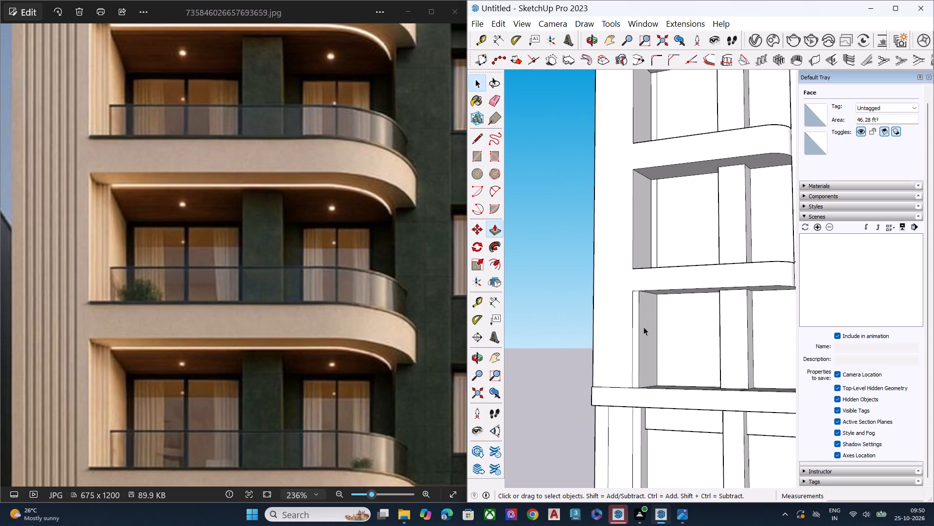
scroll(626, 325, up, 3)
scroll(634, 320, down, 2)
scroll(634, 320, up, 6)
click(636, 318)
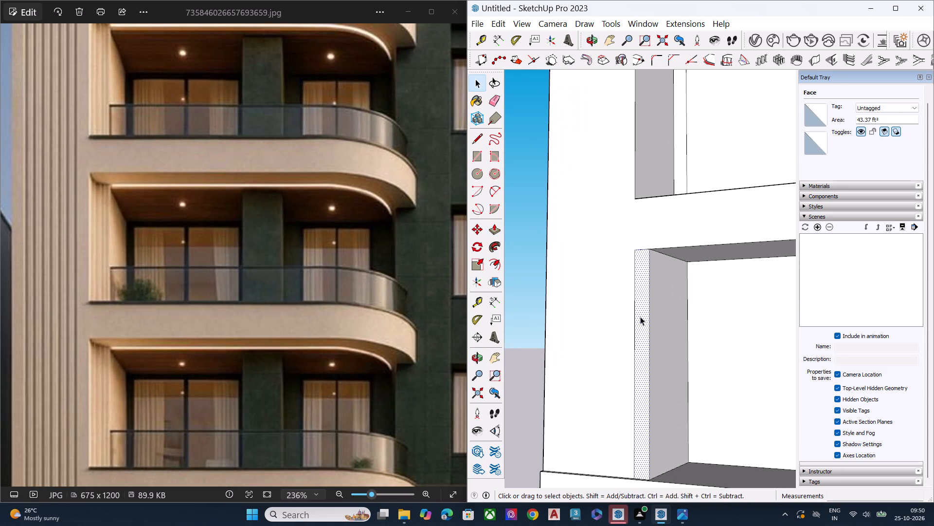
key(p)
click(640, 317)
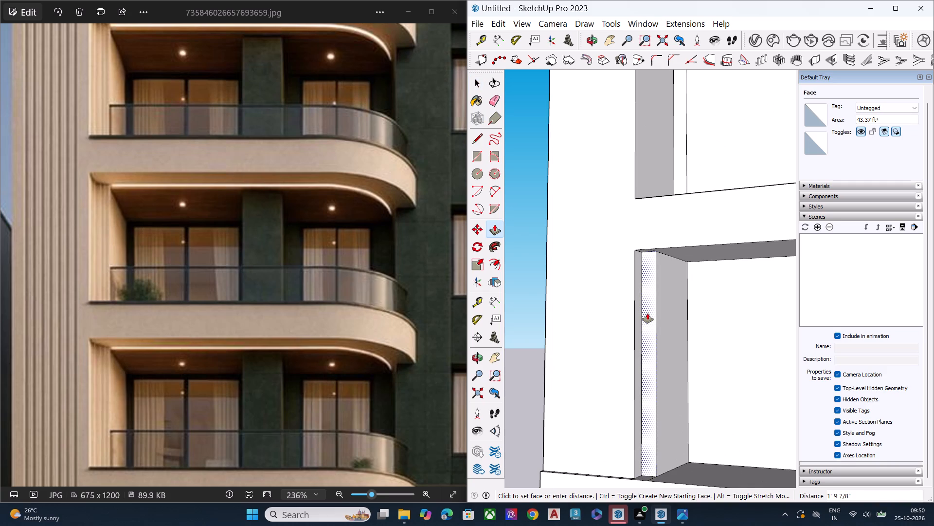
click(646, 314)
key(space)
Pull the second-lowest recess's narrow back-wall strip forward 10' 4 3/8", level with the lowest recess's set-back strip.
scroll(586, 336, down, 5)
scroll(557, 346, up, 1)
scroll(557, 347, down, 3)
middle_drag(581, 344, 745, 338)
middle_drag(730, 337, 648, 333)
scroll(619, 187, up, 4)
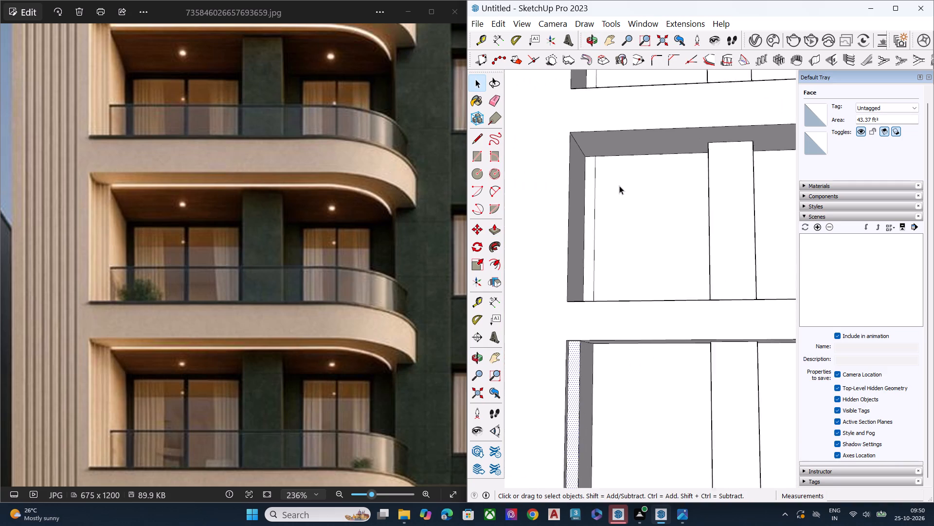
scroll(619, 186, up, 3)
click(582, 213)
key(p)
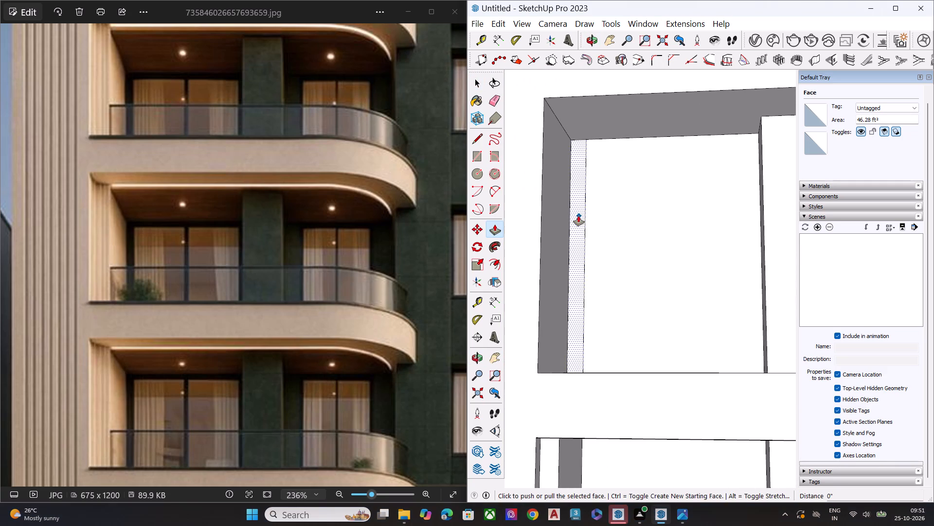
click(578, 216)
click(557, 453)
Repeat the 10' 4 3/8" extrusion on the narrow back-wall strip in the third recess from the bottom.
scroll(576, 372, up, 1)
scroll(576, 372, down, 10)
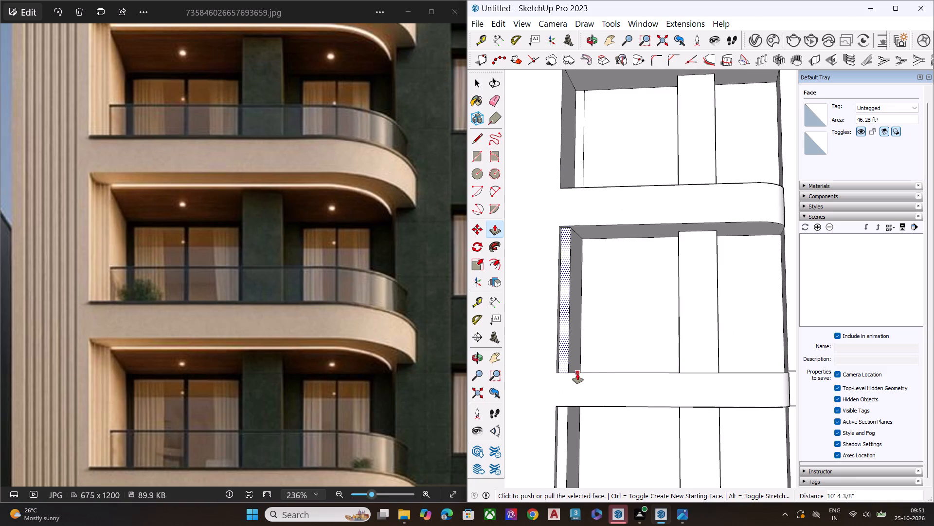
scroll(584, 140, up, 6)
key(space)
click(577, 145)
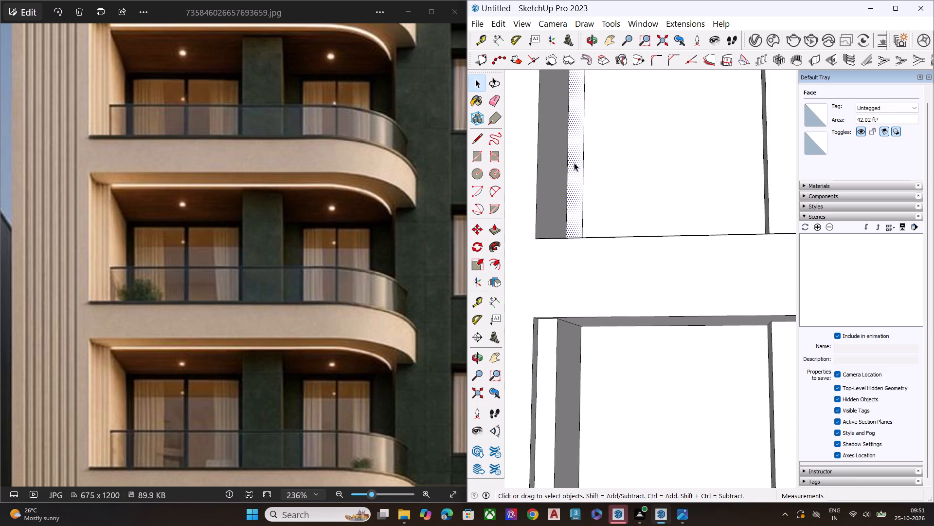
scroll(545, 213, down, 1)
scroll(545, 213, up, 2)
scroll(545, 214, down, 8)
scroll(631, 237, down, 2)
scroll(635, 239, up, 2)
scroll(655, 250, down, 6)
click(539, 272)
scroll(617, 245, up, 3)
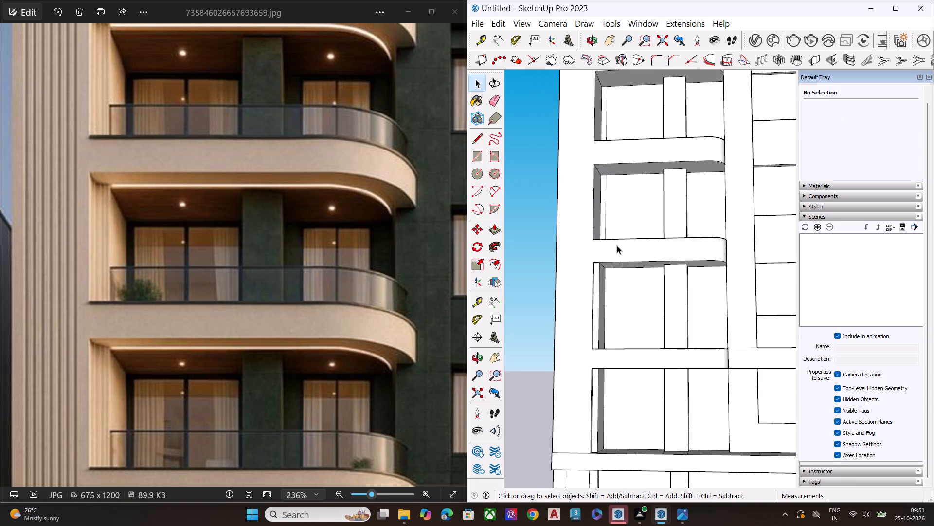
key(p)
scroll(603, 202, up, 11)
scroll(605, 196, down, 1)
scroll(605, 196, up, 5)
double_click(598, 202)
Repeat the 10' 4 3/8" extrusion on the narrow back-wall strip in the top-floor recess.
scroll(604, 225, down, 6)
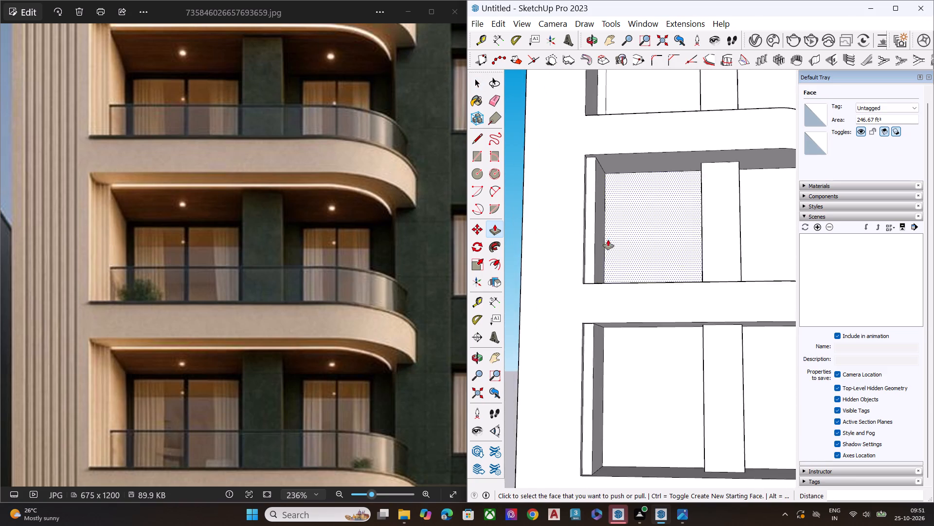
scroll(608, 240, down, 4)
scroll(612, 238, up, 2)
scroll(612, 239, down, 5)
scroll(601, 123, up, 2)
scroll(601, 122, down, 1)
scroll(601, 122, up, 10)
scroll(611, 162, down, 2)
scroll(610, 164, up, 3)
double_click(610, 166)
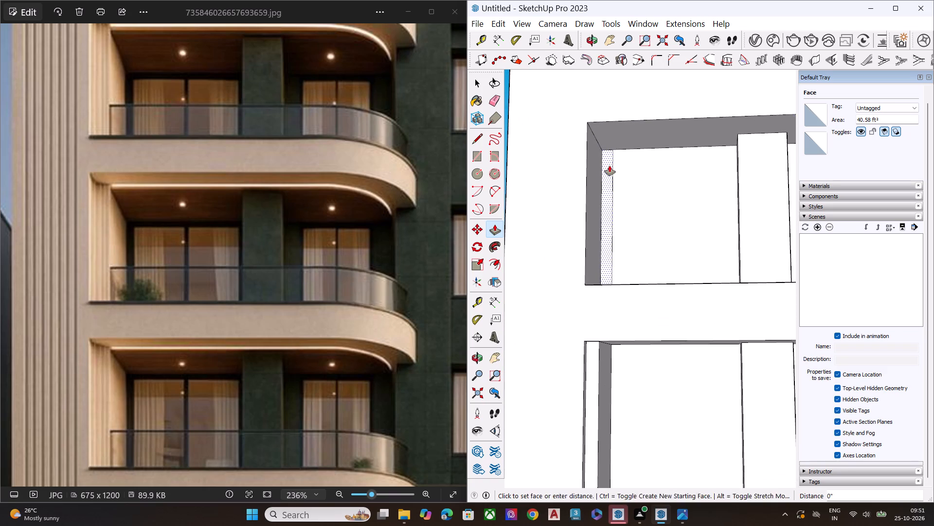
scroll(601, 177, down, 2)
scroll(601, 184, up, 3)
scroll(601, 198, down, 2)
scroll(601, 199, up, 1)
scroll(601, 199, down, 5)
key(space)
Examine the left side strips of all four balcony recesses across the whole facade.
scroll(612, 149, up, 1)
scroll(611, 149, down, 3)
scroll(611, 149, up, 1)
scroll(610, 149, down, 1)
scroll(610, 149, up, 3)
scroll(610, 149, down, 8)
scroll(610, 146, up, 2)
scroll(610, 146, down, 4)
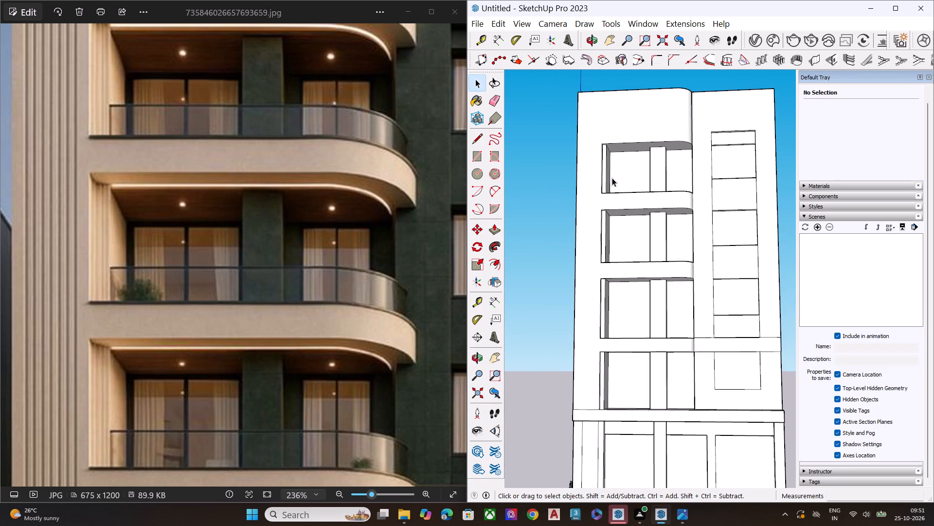
middle_drag(624, 207, 622, 233)
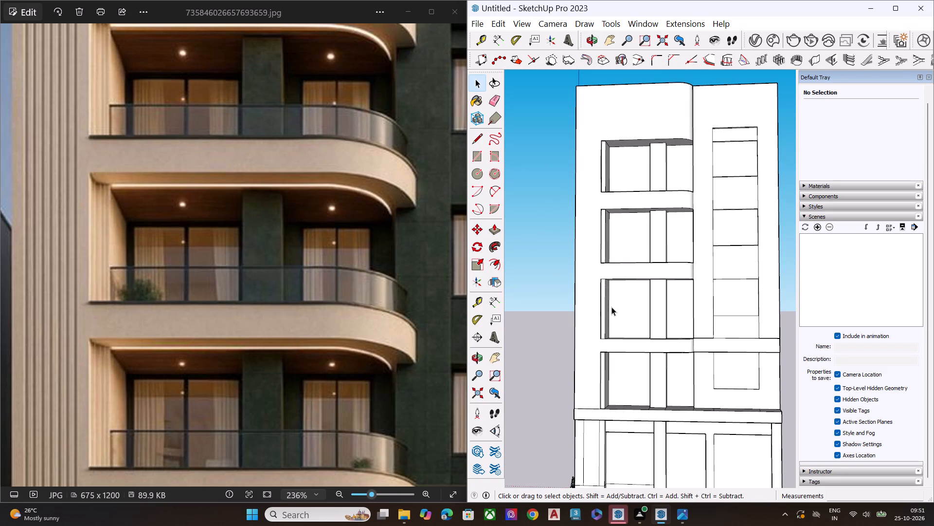
Extrude the left side wall of the lowest balcony recess 8 1/4" into the recess.
scroll(601, 346, up, 3)
scroll(601, 353, down, 1)
scroll(602, 354, up, 1)
scroll(605, 358, down, 1)
scroll(606, 360, up, 2)
scroll(607, 361, down, 1)
scroll(610, 366, up, 1)
scroll(611, 367, down, 1)
scroll(611, 367, up, 4)
middle_drag(623, 380, 595, 400)
scroll(589, 403, down, 1)
scroll(592, 402, up, 6)
key(space)
click(602, 401)
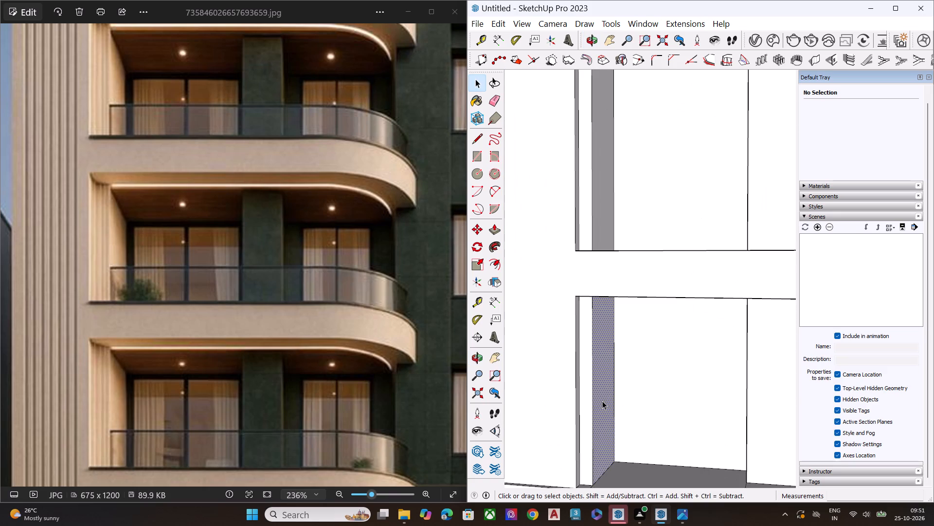
key(p)
click(602, 401)
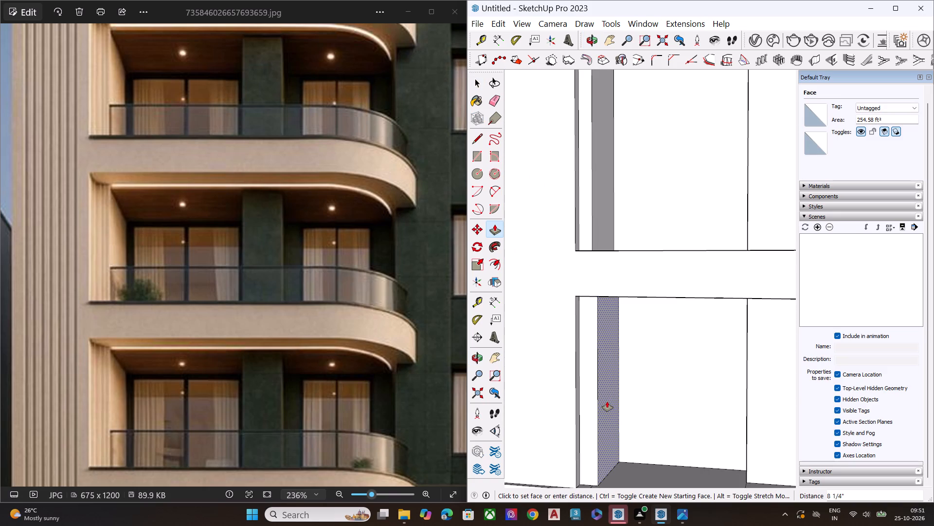
click(607, 401)
key(space)
middle_drag(607, 378, 611, 346)
scroll(569, 320, down, 10)
click(544, 321)
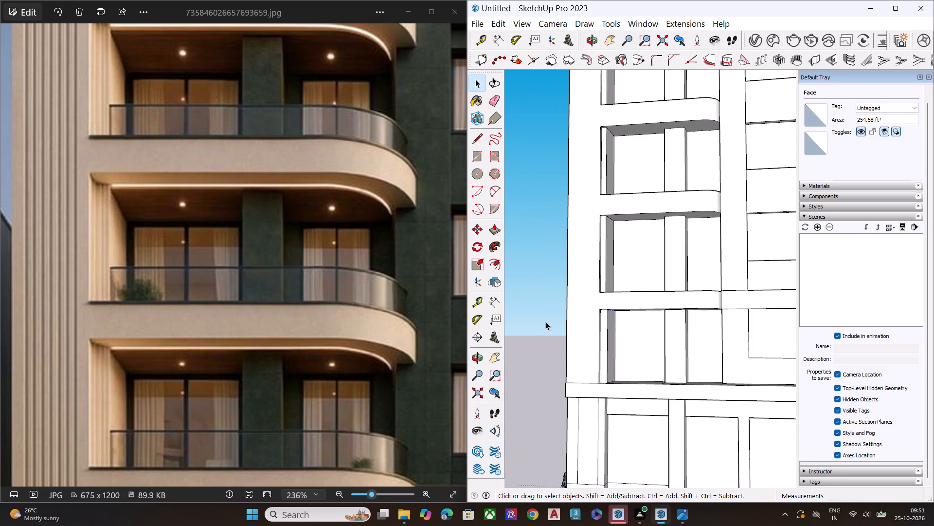
Repeat the 8 1/4" extrusion on the left side wall of the second-lowest balcony recess.
scroll(604, 283, down, 1)
scroll(604, 283, up, 1)
scroll(604, 283, down, 3)
scroll(604, 283, up, 1)
key(p)
scroll(614, 248, up, 2)
scroll(614, 248, down, 1)
scroll(613, 248, up, 7)
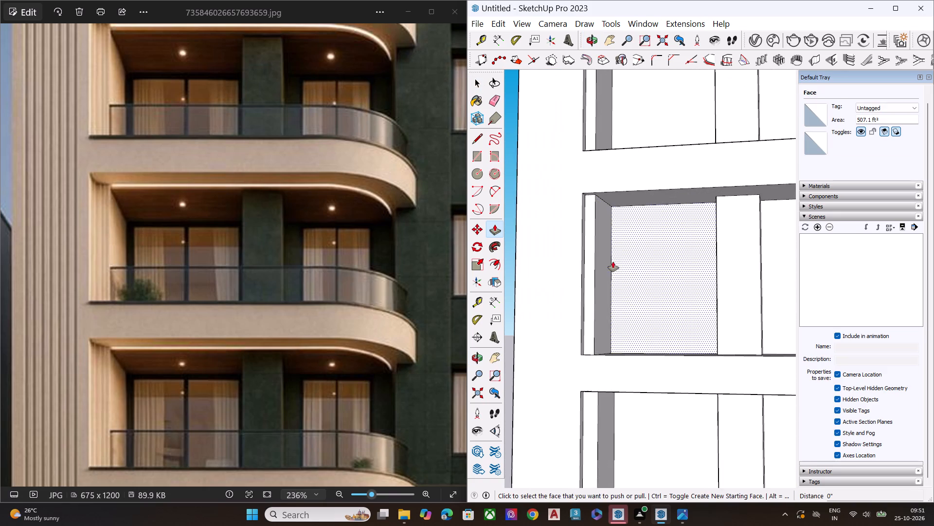
middle_drag(612, 264, 590, 285)
click(601, 284)
click(601, 284)
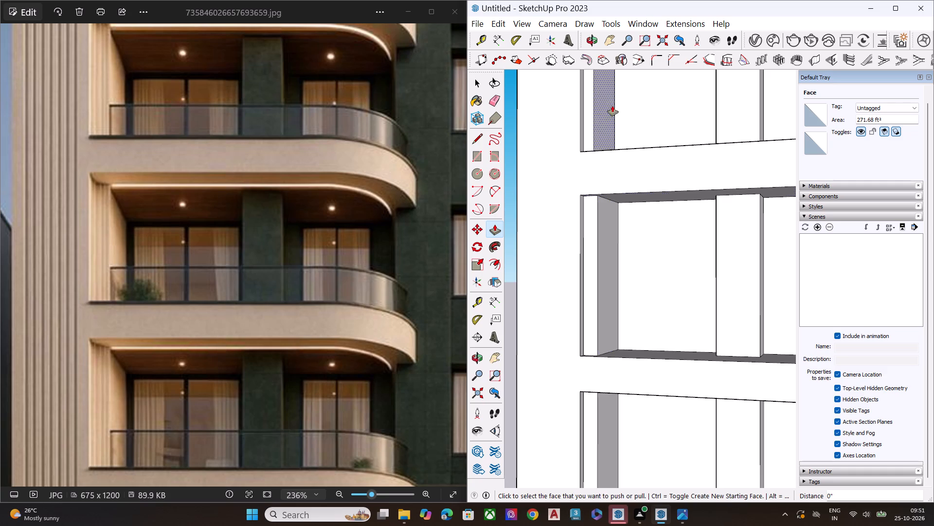
Repeat the 8 1/4" extrusion on the left side walls of the two upper balcony recesses.
double_click(606, 114)
scroll(583, 316, down, 4)
scroll(581, 349, up, 1)
scroll(582, 354, down, 9)
scroll(588, 174, up, 3)
scroll(592, 167, down, 1)
scroll(592, 167, up, 4)
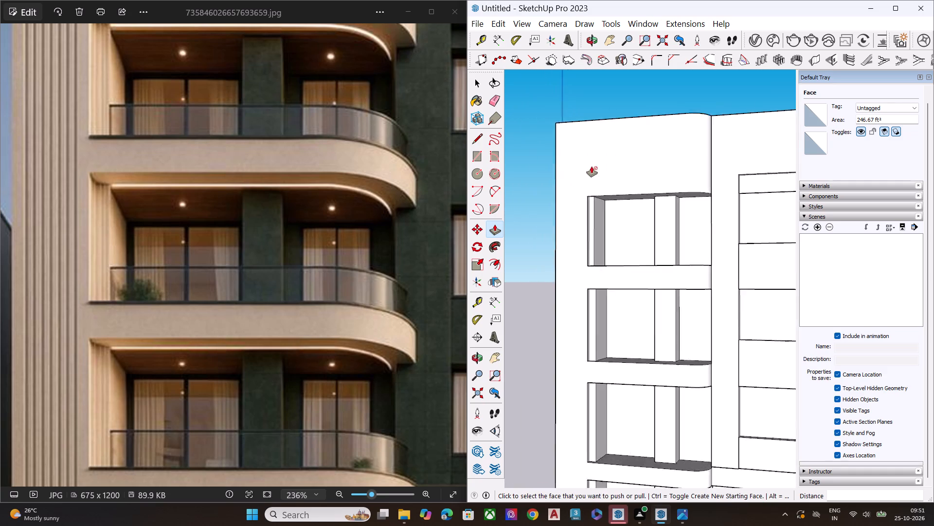
scroll(592, 167, up, 1)
scroll(592, 167, down, 3)
scroll(592, 167, up, 6)
scroll(597, 218, down, 2)
scroll(597, 220, up, 2)
double_click(604, 228)
key(space)
click(514, 277)
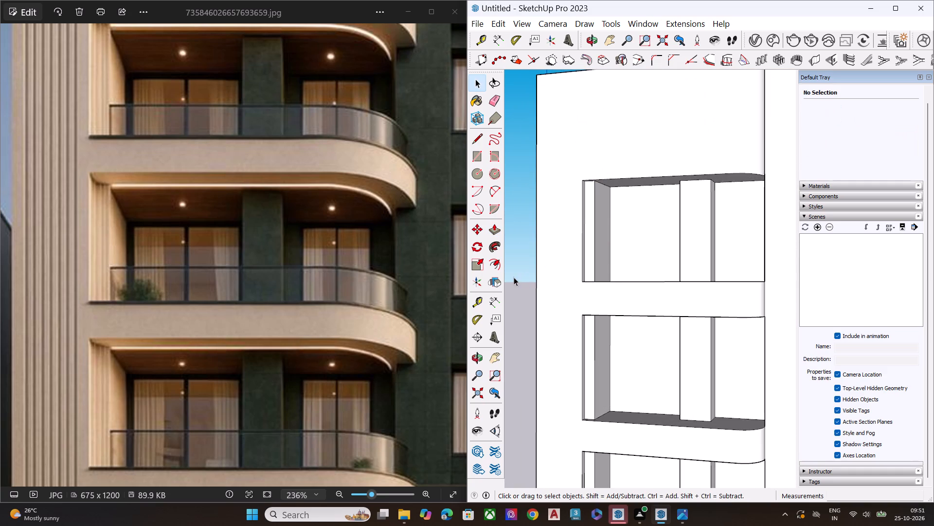
Examine the thickened left side walls of all four balcony recesses across the whole facade.
scroll(612, 254, down, 1)
scroll(612, 254, up, 2)
scroll(612, 254, down, 3)
scroll(617, 258, up, 1)
scroll(622, 261, down, 2)
scroll(631, 270, up, 1)
scroll(632, 271, down, 4)
middle_drag(591, 318, 700, 288)
scroll(594, 258, down, 5)
scroll(594, 258, up, 1)
scroll(594, 258, down, 2)
middle_drag(599, 268, 611, 332)
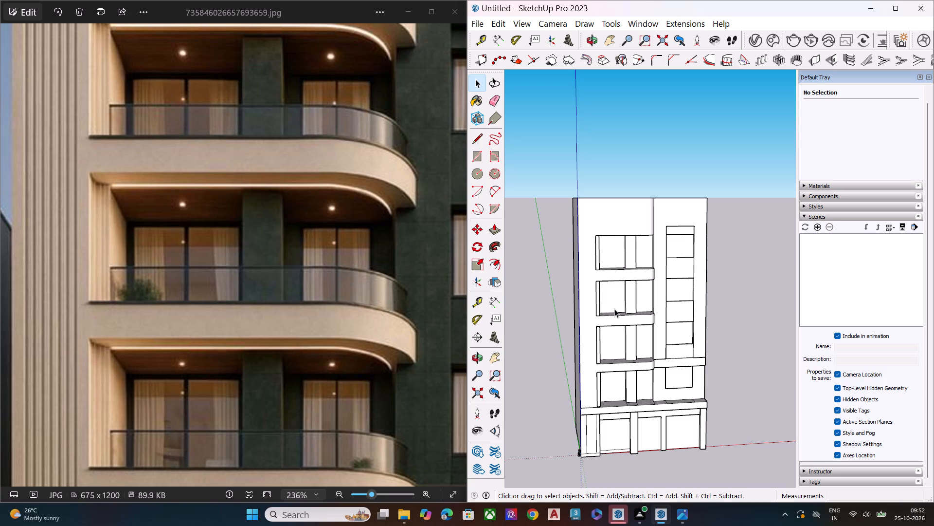
scroll(607, 264, down, 1)
scroll(600, 257, up, 2)
scroll(599, 256, down, 2)
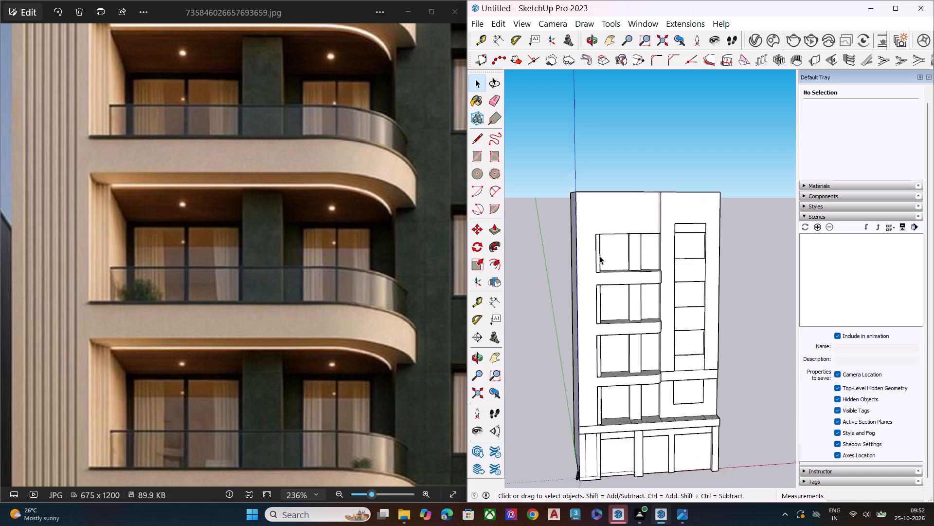
scroll(599, 256, up, 4)
scroll(599, 256, down, 2)
middle_drag(613, 284, 551, 287)
scroll(551, 287, up, 1)
middle_drag(572, 276, 589, 243)
scroll(662, 251, up, 1)
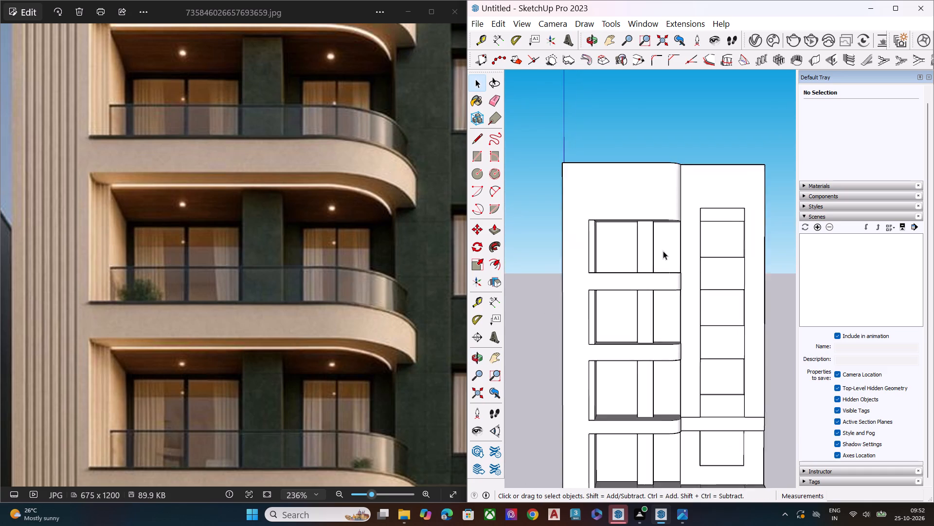
scroll(663, 251, up, 4)
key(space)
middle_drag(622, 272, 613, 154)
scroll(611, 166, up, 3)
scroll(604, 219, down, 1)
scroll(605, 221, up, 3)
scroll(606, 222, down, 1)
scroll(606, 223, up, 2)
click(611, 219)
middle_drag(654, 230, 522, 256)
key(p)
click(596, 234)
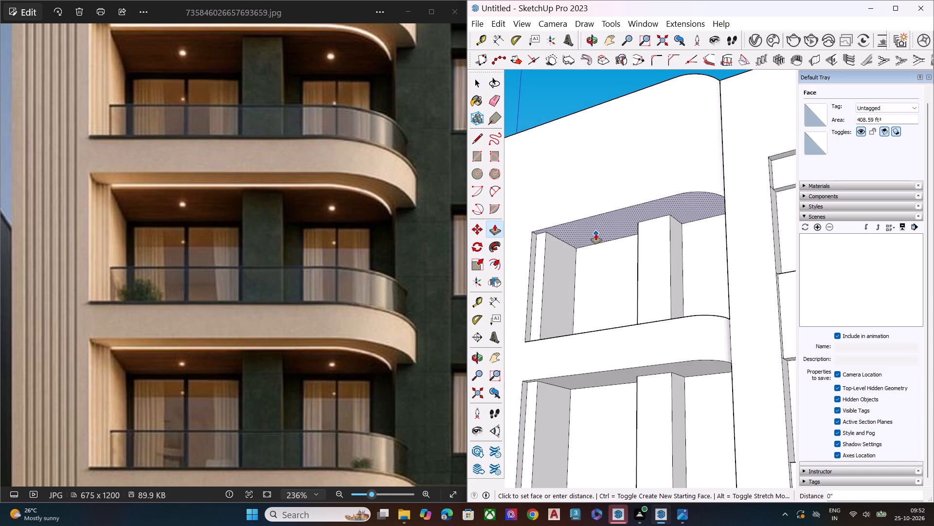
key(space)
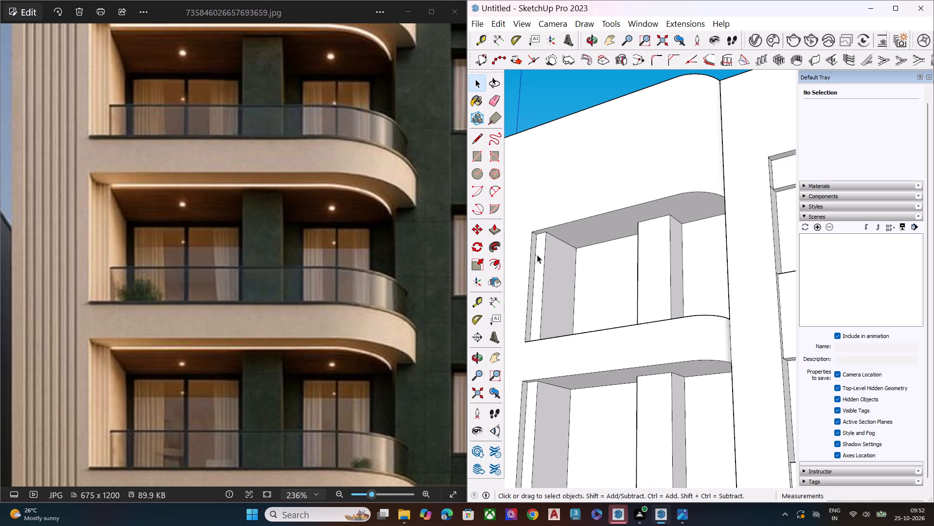
Examine the upper balcony recess ceilings from below and compare them with the reference image.
middle_drag(522, 230, 518, 142)
scroll(518, 142, up, 2)
scroll(562, 263, down, 2)
scroll(562, 266, up, 3)
scroll(558, 281, down, 1)
scroll(558, 281, up, 1)
key(space)
scroll(613, 264, down, 6)
scroll(295, 307, down, 2)
scroll(291, 312, up, 1)
scroll(291, 314, down, 5)
middle_drag(624, 283, 575, 257)
scroll(575, 257, up, 1)
scroll(183, 179, up, 3)
scroll(176, 178, down, 2)
scroll(172, 178, up, 4)
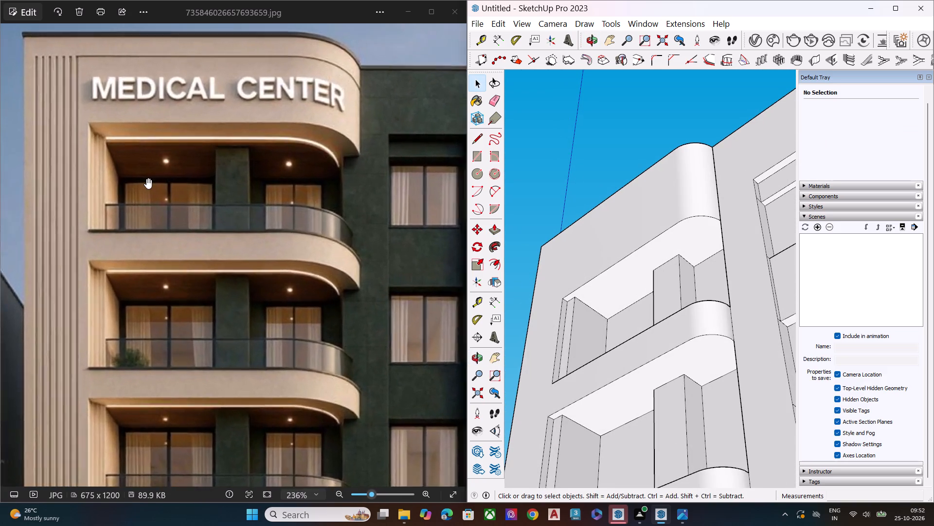
scroll(146, 178, up, 3)
Draw a line across the top-floor recess ceiling from the left side wall's outer corner straight to the front ceiling edge.
middle_drag(595, 297, 582, 305)
scroll(593, 299, up, 2)
scroll(576, 310, down, 2)
scroll(573, 312, up, 8)
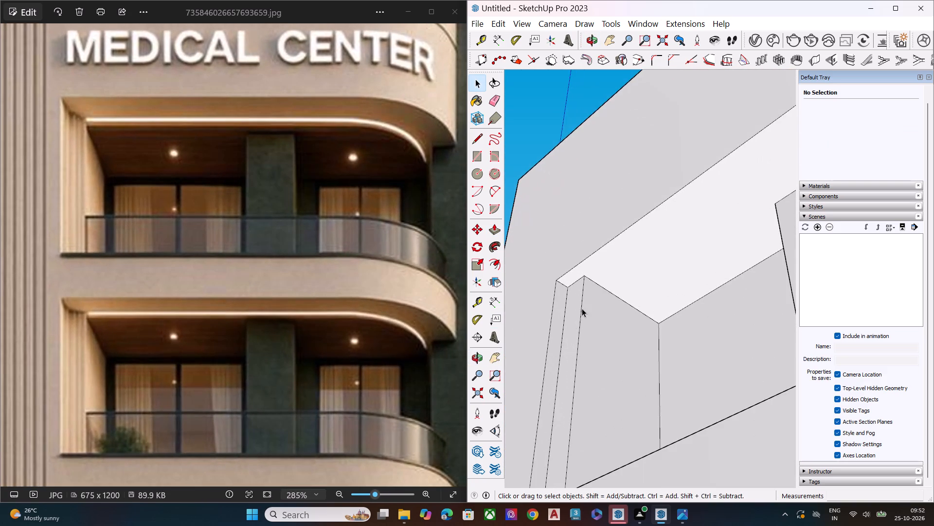
middle_drag(582, 308, 569, 289)
scroll(570, 289, down, 1)
scroll(570, 289, up, 3)
key(space)
key(l)
click(581, 265)
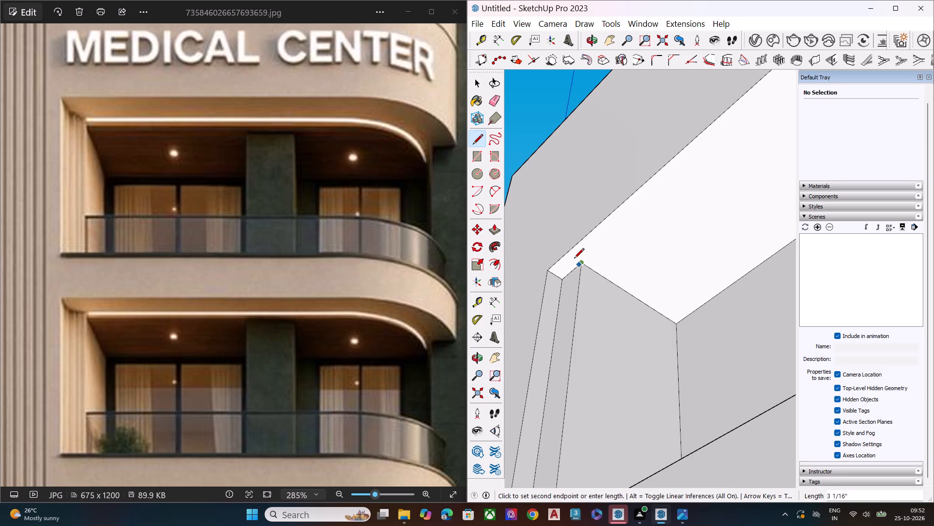
click(565, 257)
Draw the same ceiling line in the second-highest balcony recess, from the side wall's outer corner to the front edge.
scroll(587, 256, down, 3)
scroll(587, 268, up, 1)
scroll(587, 268, down, 2)
scroll(587, 269, up, 1)
scroll(585, 273, down, 10)
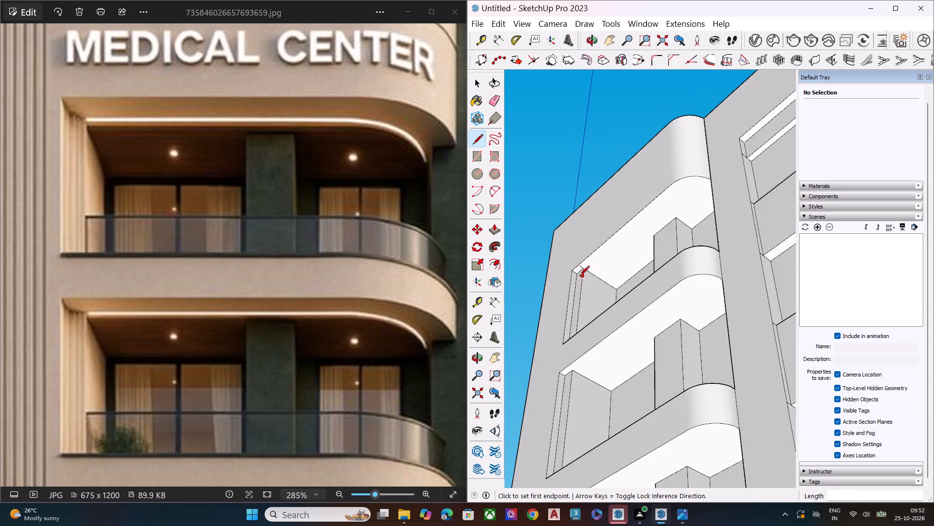
scroll(578, 280, down, 7)
scroll(573, 333, up, 4)
scroll(572, 334, down, 1)
scroll(572, 334, up, 5)
scroll(581, 325, down, 4)
scroll(580, 325, up, 4)
scroll(579, 325, down, 2)
scroll(579, 325, up, 2)
scroll(579, 325, down, 2)
scroll(579, 325, up, 3)
scroll(579, 325, down, 1)
scroll(579, 325, up, 1)
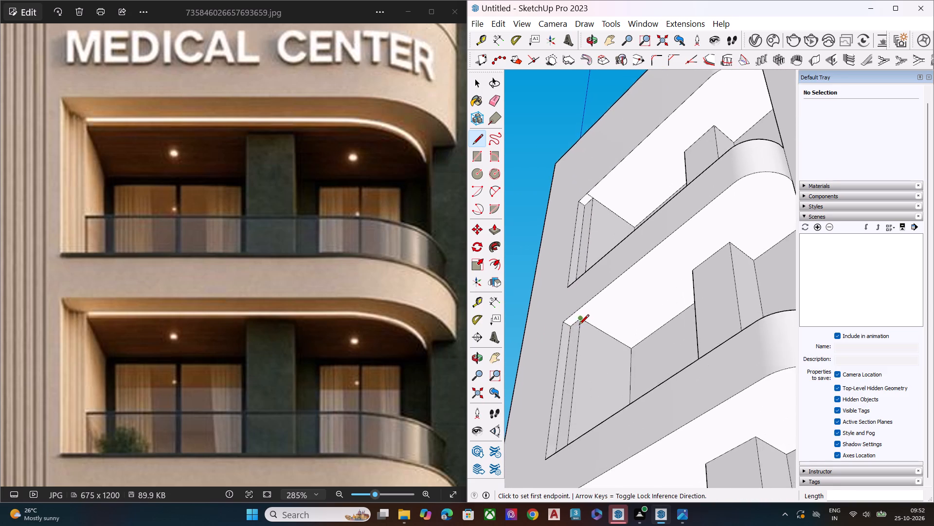
scroll(577, 327, up, 8)
click(585, 310)
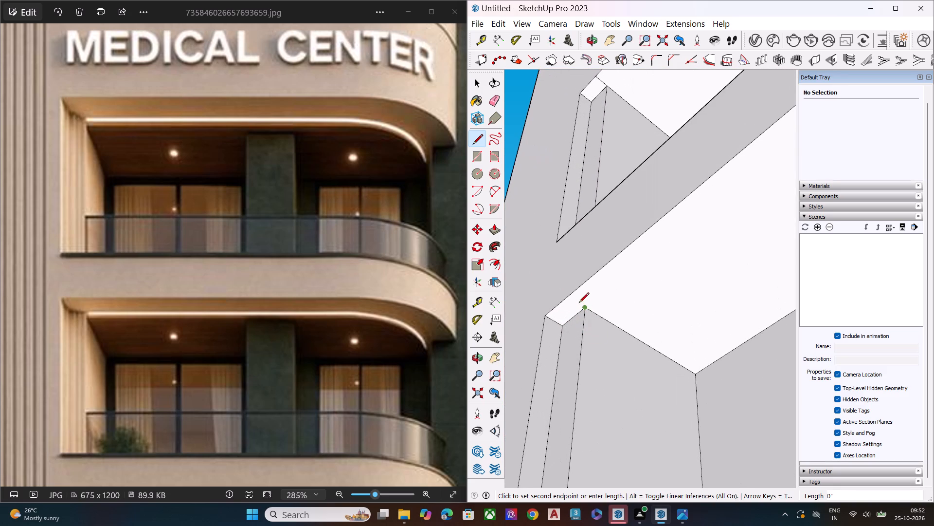
click(569, 298)
Draw the same ceiling line in the second-lowest balcony recess, from the side wall's outer corner to the front edge.
scroll(580, 269, down, 10)
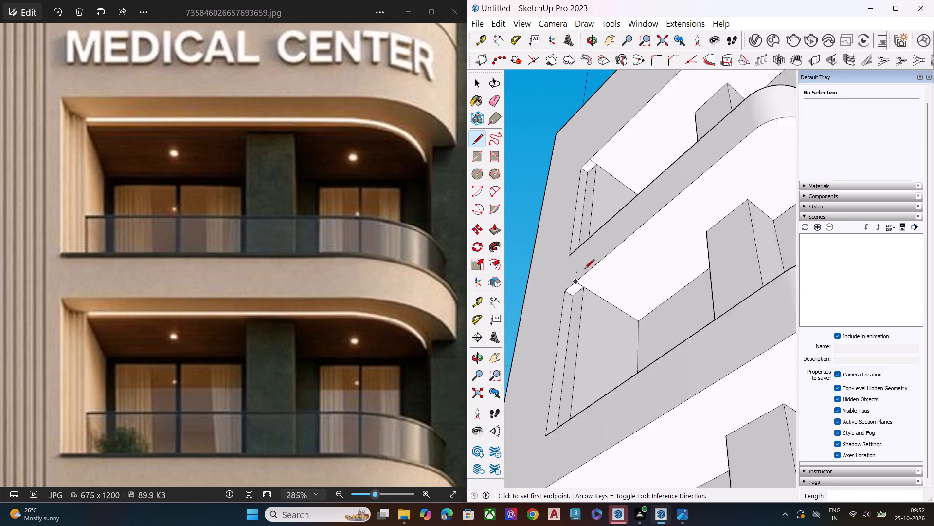
scroll(584, 270, down, 4)
scroll(591, 317, down, 8)
scroll(583, 382, up, 4)
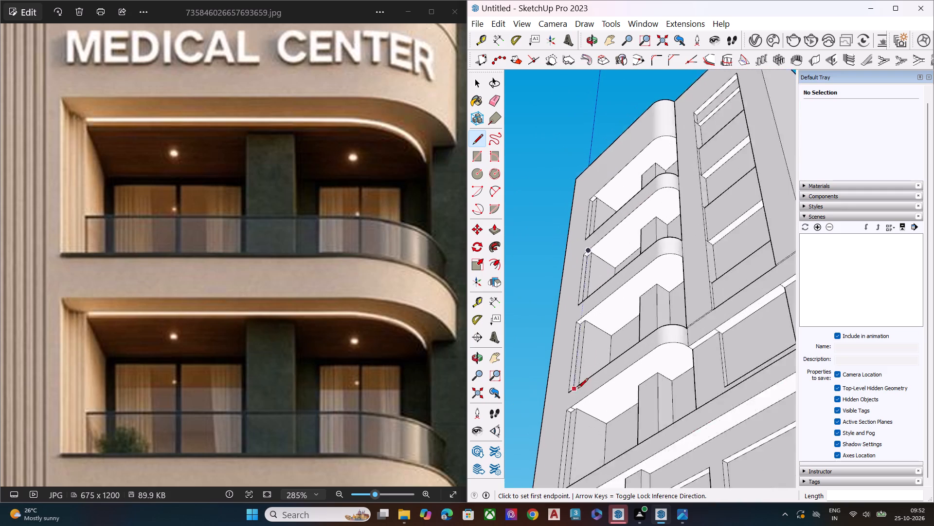
scroll(578, 389, up, 3)
scroll(573, 394, down, 1)
scroll(573, 394, up, 3)
scroll(582, 314, down, 1)
scroll(582, 314, up, 2)
scroll(582, 314, down, 4)
scroll(582, 314, up, 13)
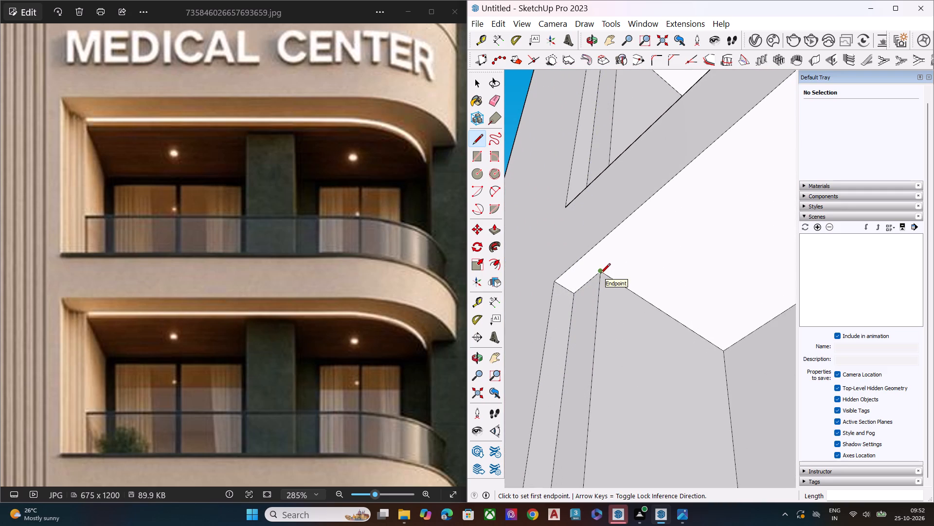
scroll(594, 281, up, 3)
scroll(594, 281, down, 1)
scroll(594, 281, up, 3)
click(602, 269)
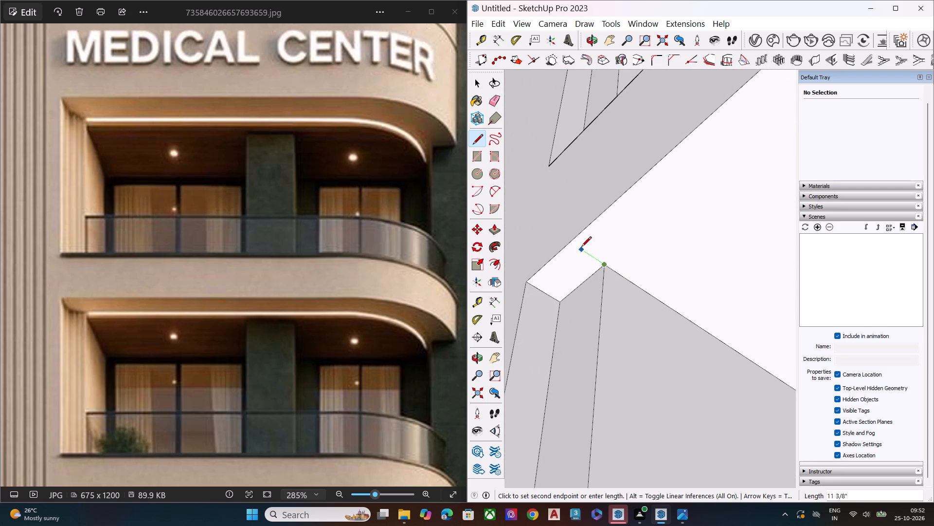
click(574, 240)
Compare the whole building model with the reference image and inspect the lowest balcony recess ceiling from below.
scroll(551, 236, down, 1)
scroll(551, 236, up, 1)
scroll(551, 236, down, 2)
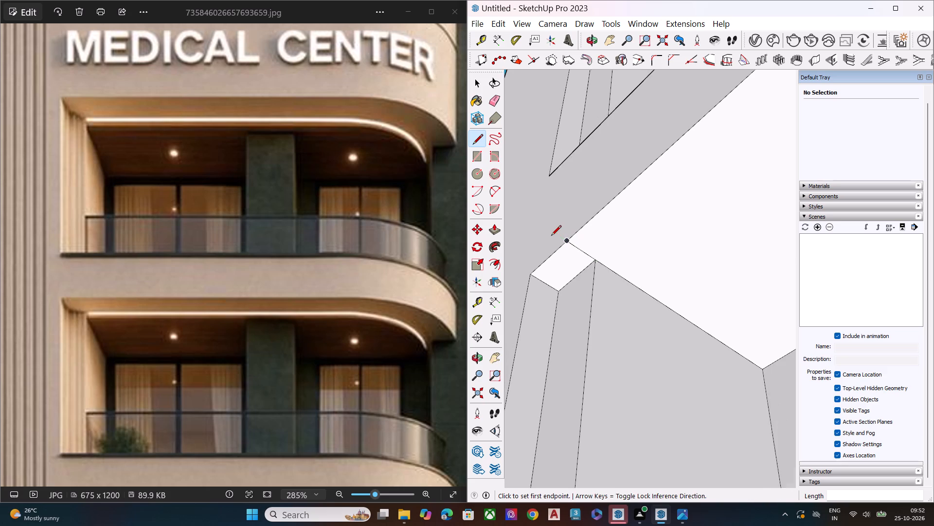
scroll(551, 236, down, 6)
scroll(593, 254, up, 1)
scroll(596, 254, down, 7)
scroll(615, 256, up, 1)
scroll(611, 255, down, 9)
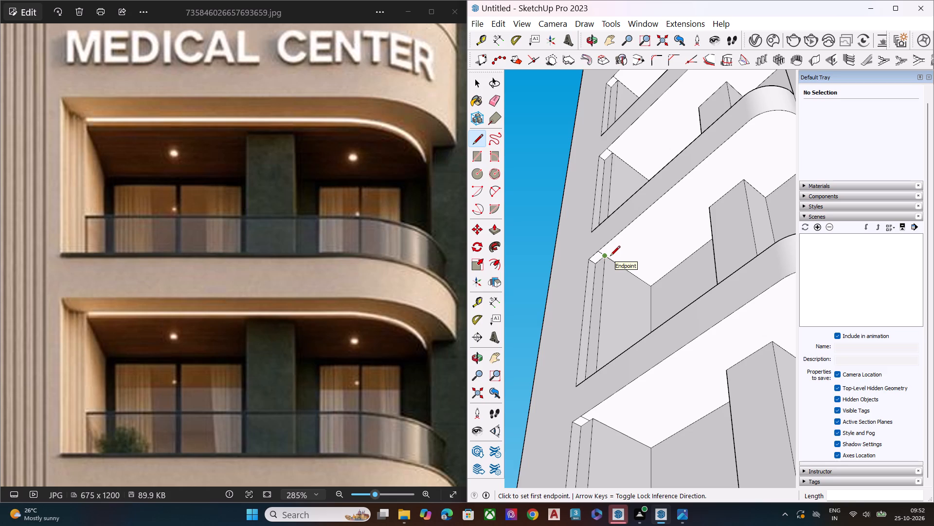
scroll(598, 272, down, 3)
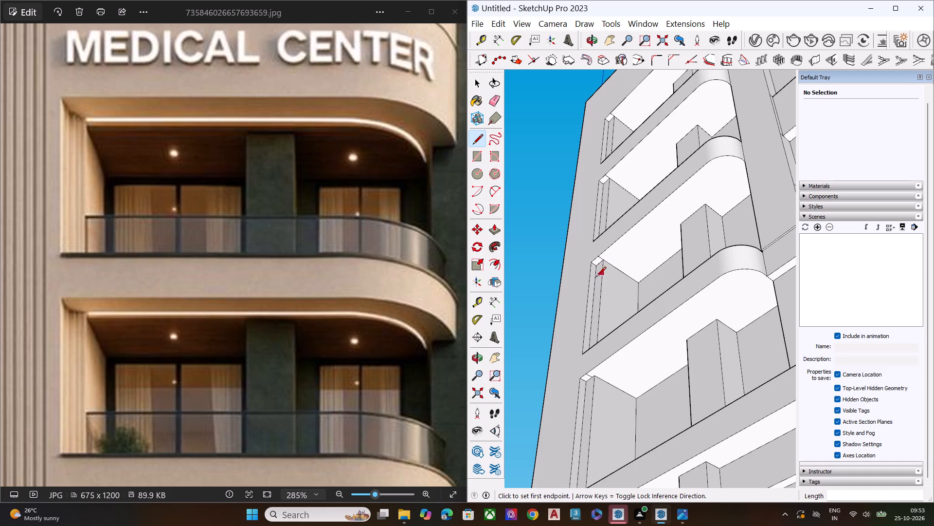
scroll(605, 310, down, 1)
scroll(605, 310, up, 2)
scroll(606, 314, down, 5)
scroll(607, 319, up, 1)
scroll(607, 320, down, 7)
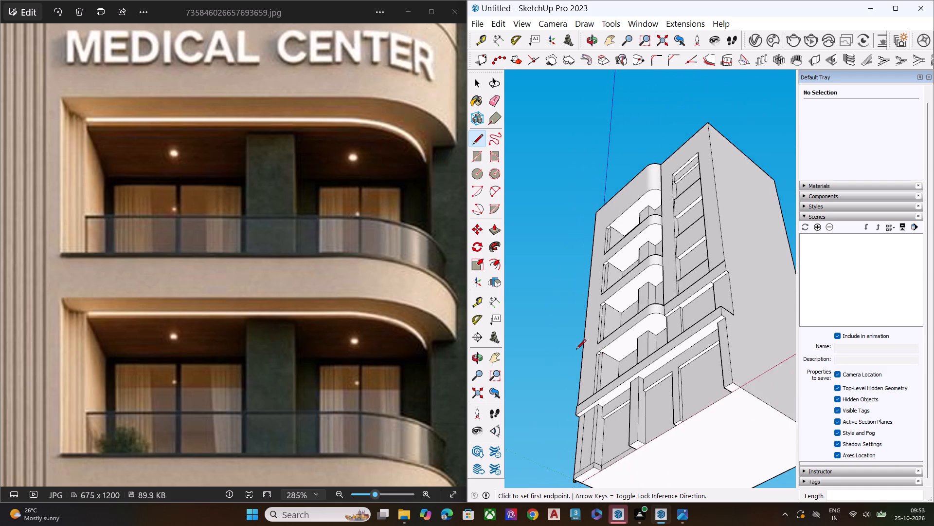
scroll(580, 336, down, 12)
scroll(252, 361, up, 2)
scroll(253, 361, down, 4)
scroll(279, 336, up, 2)
scroll(279, 336, down, 3)
scroll(280, 335, up, 1)
scroll(280, 335, down, 2)
scroll(241, 390, up, 3)
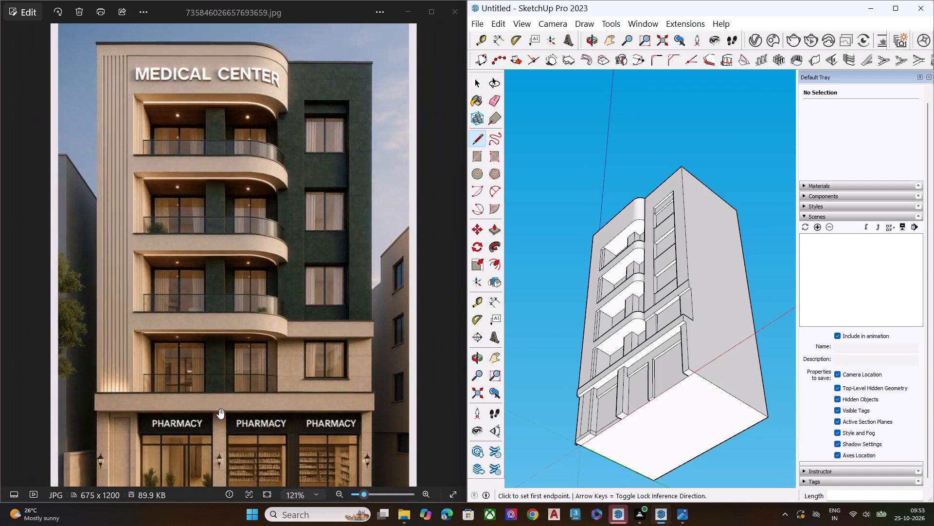
middle_drag(603, 393, 583, 388)
scroll(583, 388, up, 5)
scroll(585, 385, down, 1)
scroll(587, 383, up, 6)
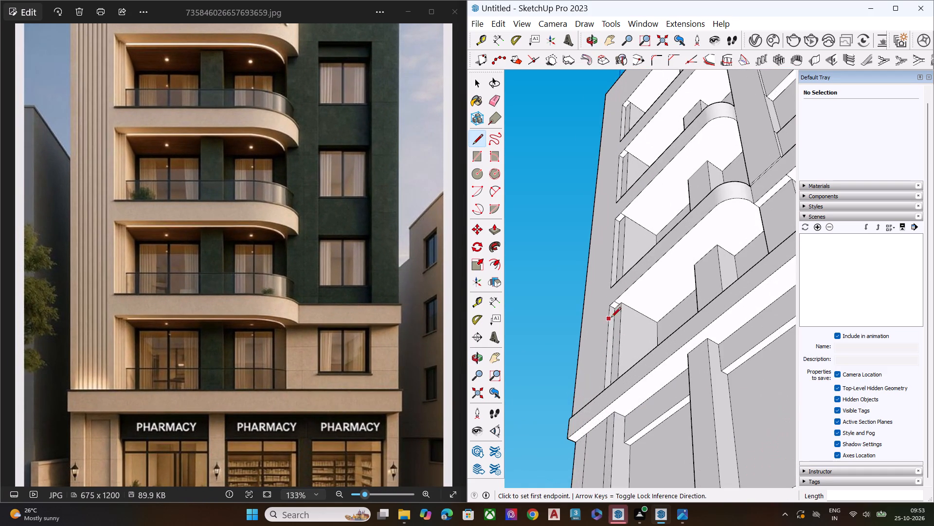
scroll(612, 319, up, 2)
scroll(613, 320, down, 1)
scroll(614, 320, up, 3)
key(space)
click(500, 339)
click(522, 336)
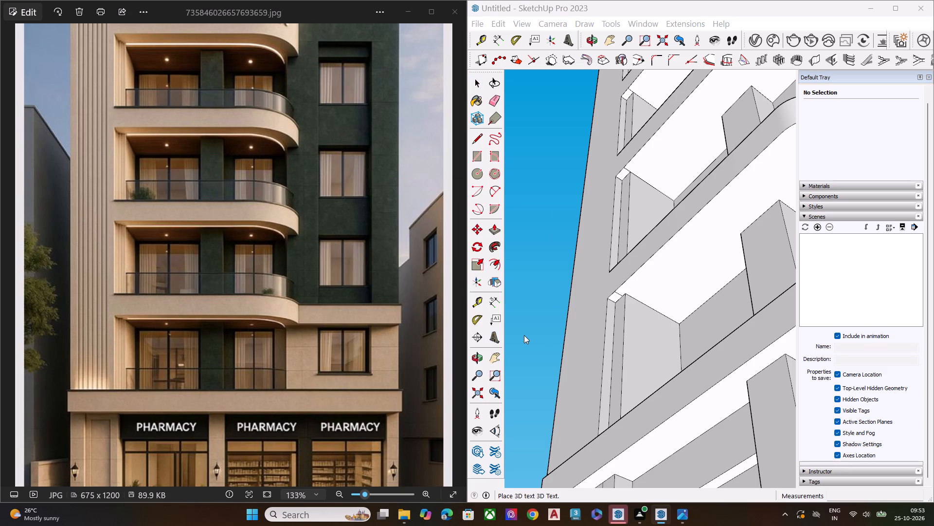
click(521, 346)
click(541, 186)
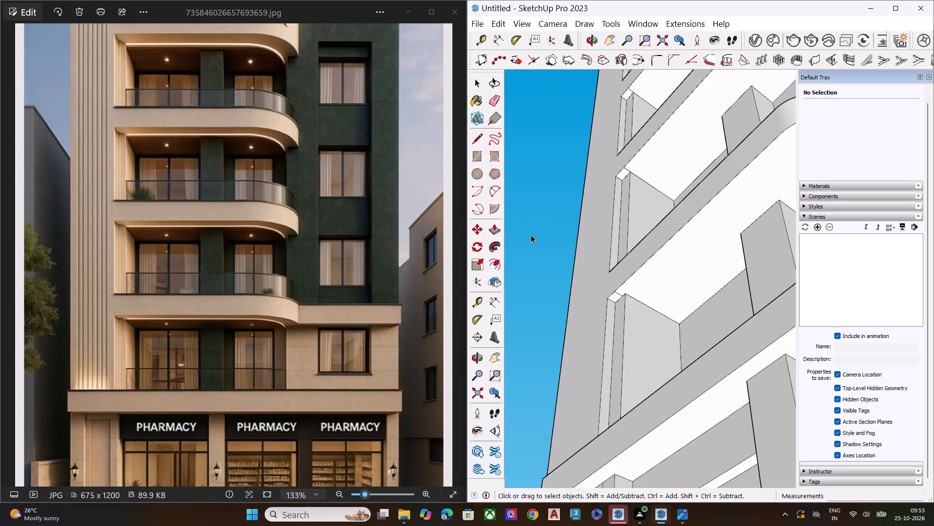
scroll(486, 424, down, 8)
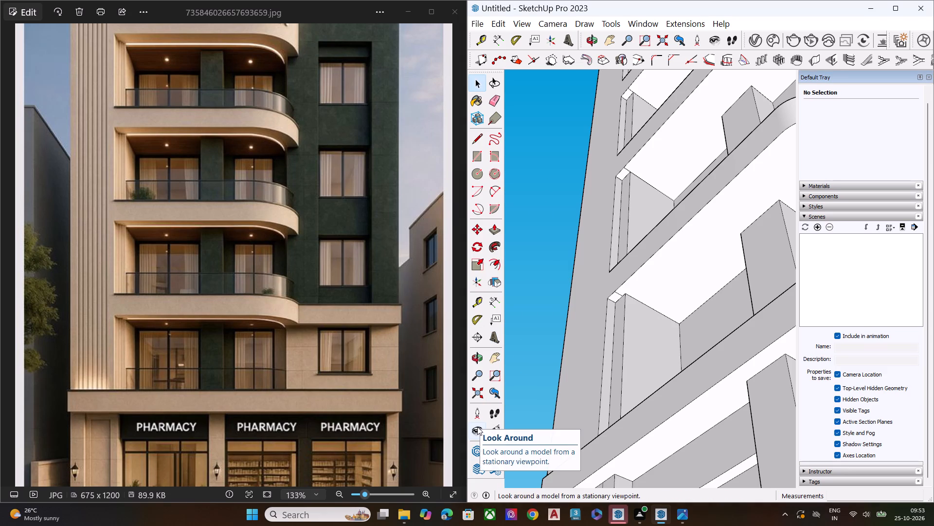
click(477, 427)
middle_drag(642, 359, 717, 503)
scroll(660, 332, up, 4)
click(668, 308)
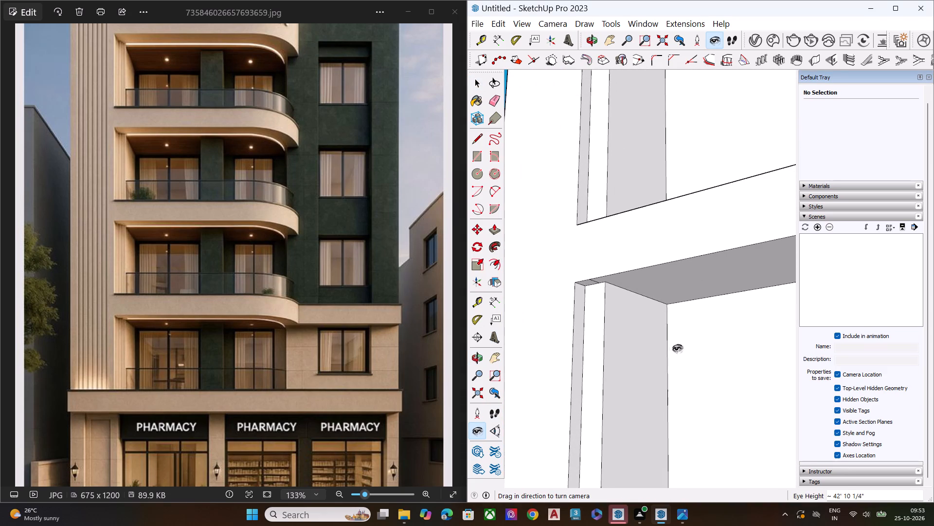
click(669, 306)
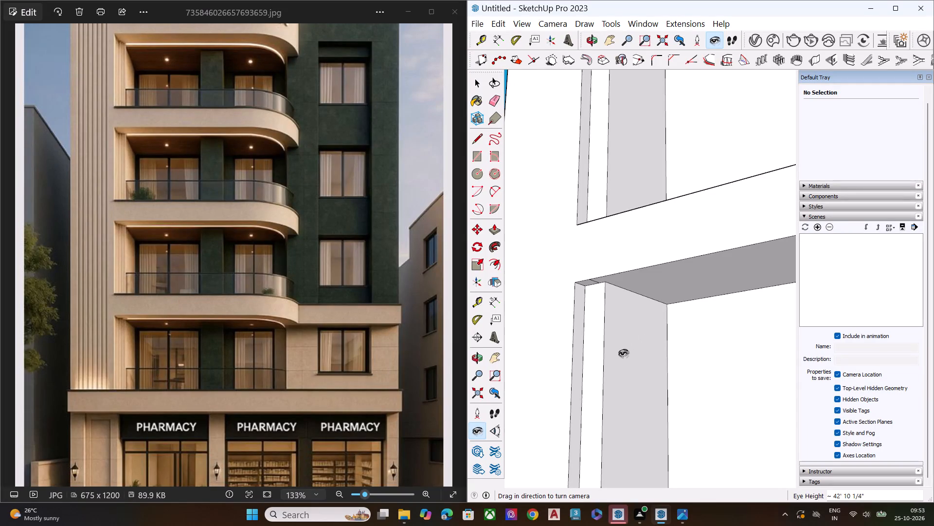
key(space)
Review the balcony recesses and their left side walls against the reference image, from the whole facade down to the top-floor recess.
scroll(535, 355, down, 8)
middle_drag(571, 363, 609, 414)
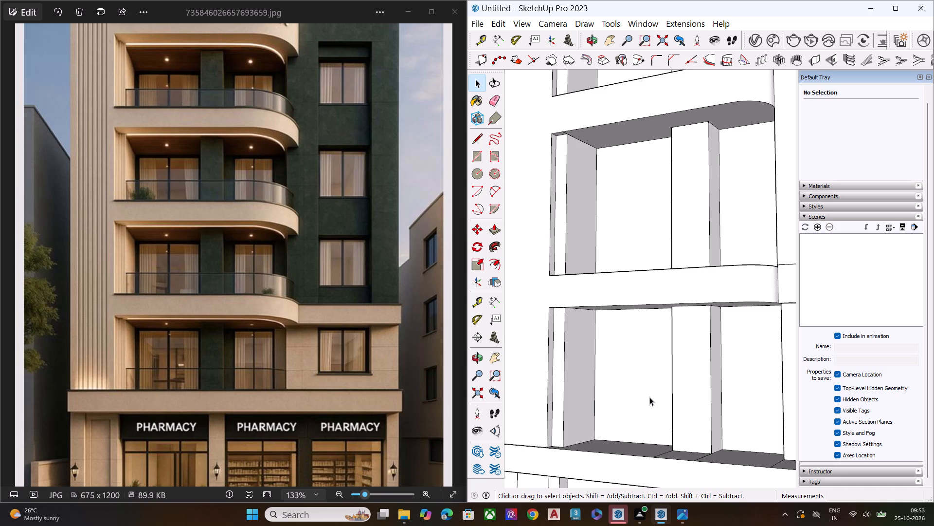
scroll(583, 330, down, 5)
scroll(581, 333, up, 1)
scroll(581, 334, down, 2)
scroll(699, 327, down, 7)
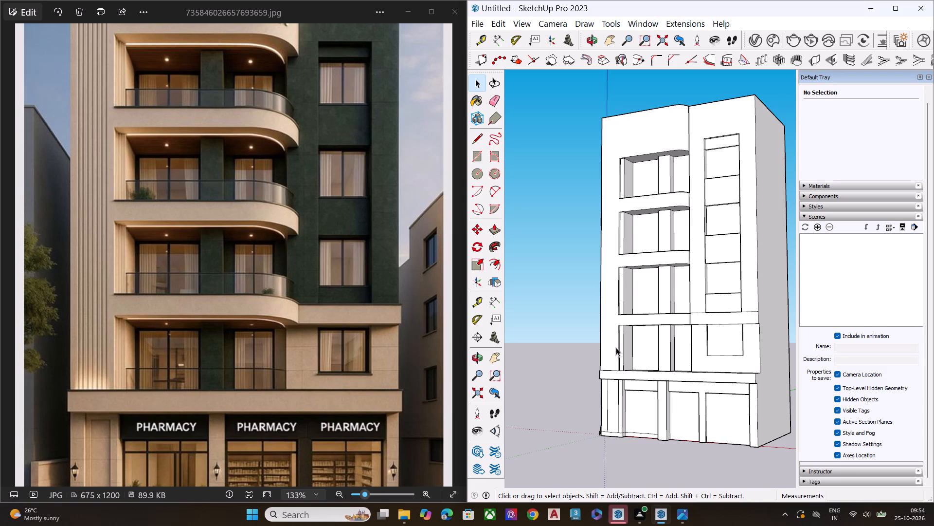
scroll(604, 328, down, 1)
scroll(665, 195, up, 2)
scroll(663, 191, down, 2)
scroll(662, 191, up, 6)
scroll(582, 211, down, 1)
middle_drag(564, 277, 596, 275)
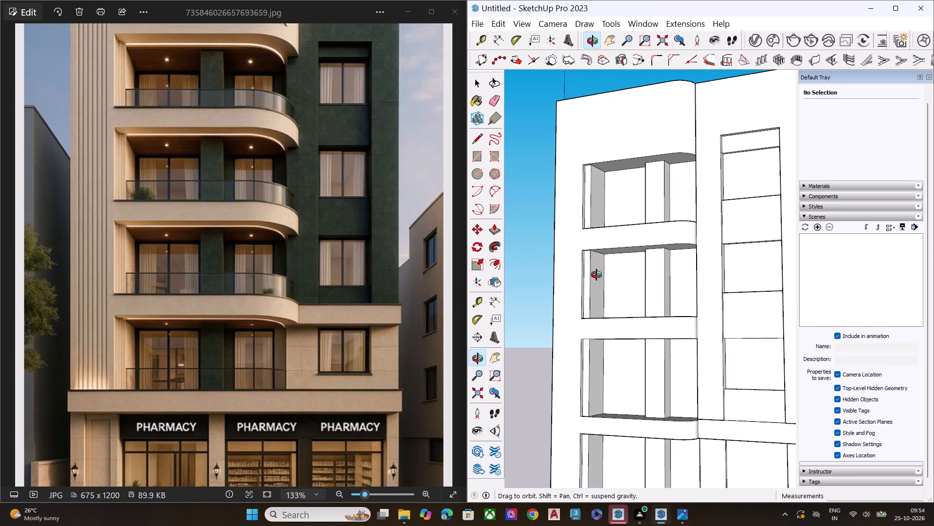
middle_drag(596, 275, 685, 266)
scroll(615, 205, up, 3)
scroll(576, 140, down, 1)
scroll(576, 140, up, 5)
scroll(573, 146, down, 1)
scroll(570, 150, up, 3)
scroll(562, 163, down, 1)
scroll(559, 167, up, 2)
middle_drag(582, 215, 542, 279)
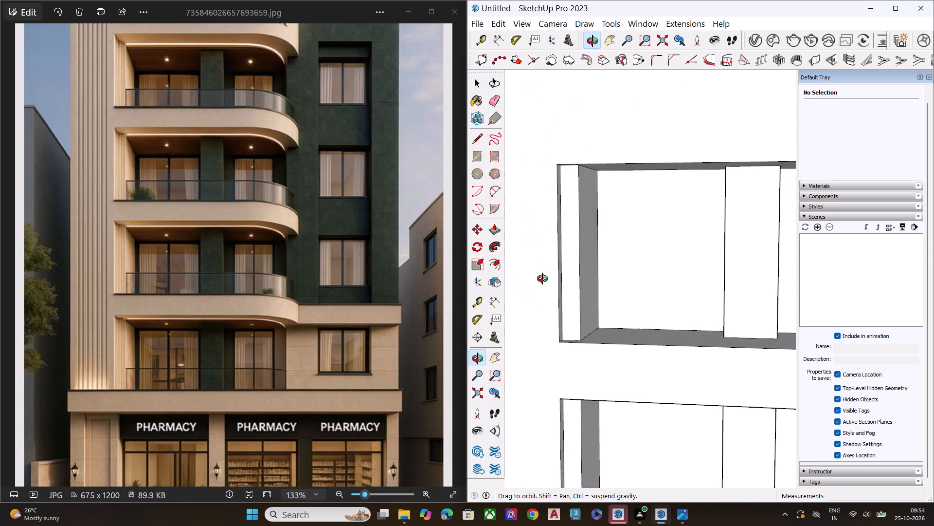
middle_drag(542, 279, 541, 279)
middle_drag(541, 279, 504, 280)
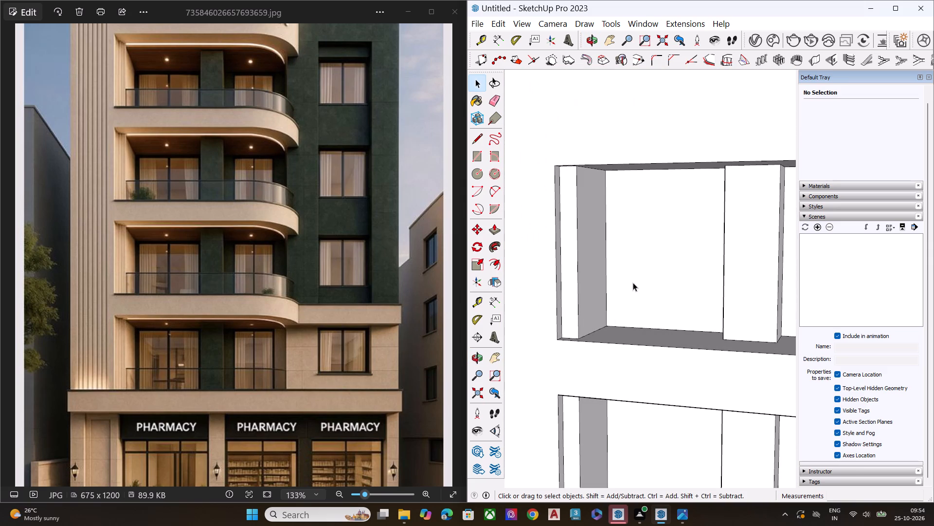
Push/Pull the left side wall of the top-floor balcony recess slightly further into the recess.
click(588, 265)
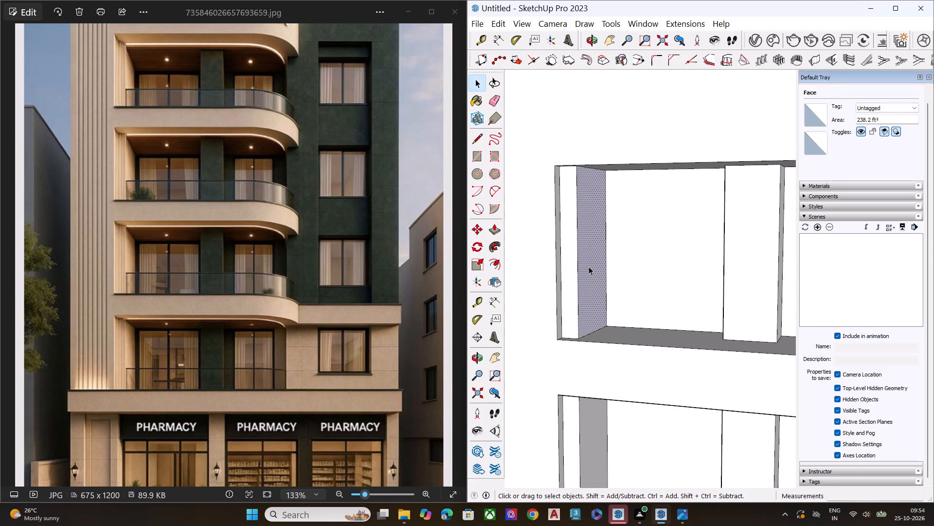
key(p)
click(589, 266)
click(595, 271)
key(space)
Repeat the same Push/Pull distance on the left side wall of the second-highest balcony recess.
scroll(591, 285, down, 7)
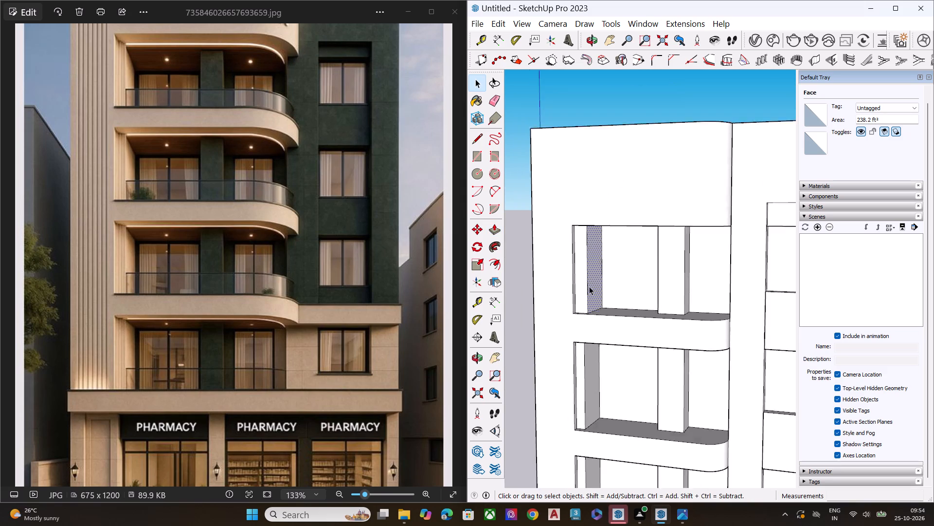
scroll(589, 286, down, 4)
click(601, 111)
middle_drag(605, 328, 580, 284)
scroll(584, 314, up, 5)
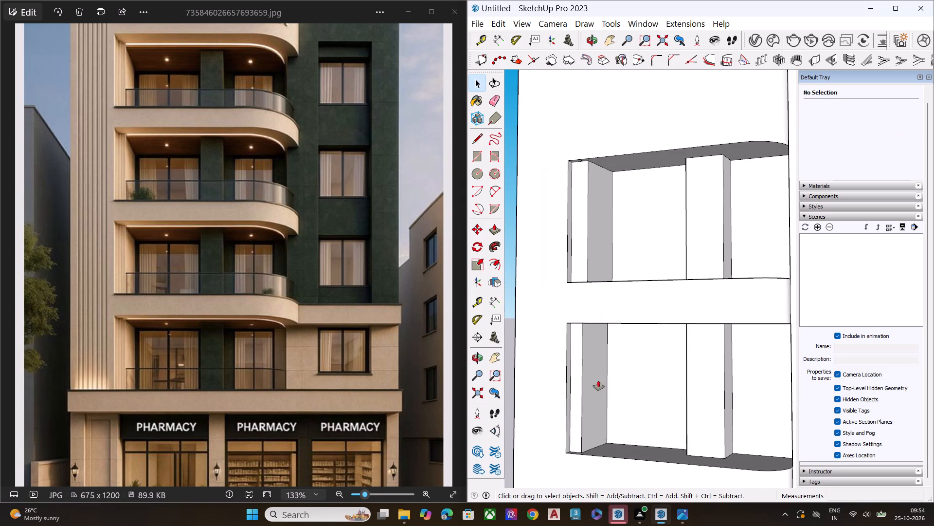
key(p)
double_click(599, 392)
Repeat the same Push/Pull distance on the left side walls of the two lower balcony recesses.
scroll(583, 255, down, 3)
scroll(586, 253, up, 2)
scroll(587, 252, down, 1)
scroll(589, 252, up, 1)
scroll(589, 252, down, 7)
scroll(607, 219, up, 1)
scroll(607, 219, down, 5)
middle_drag(630, 309, 760, 279)
scroll(588, 307, down, 7)
scroll(633, 359, up, 2)
middle_drag(621, 366, 532, 371)
scroll(534, 366, up, 10)
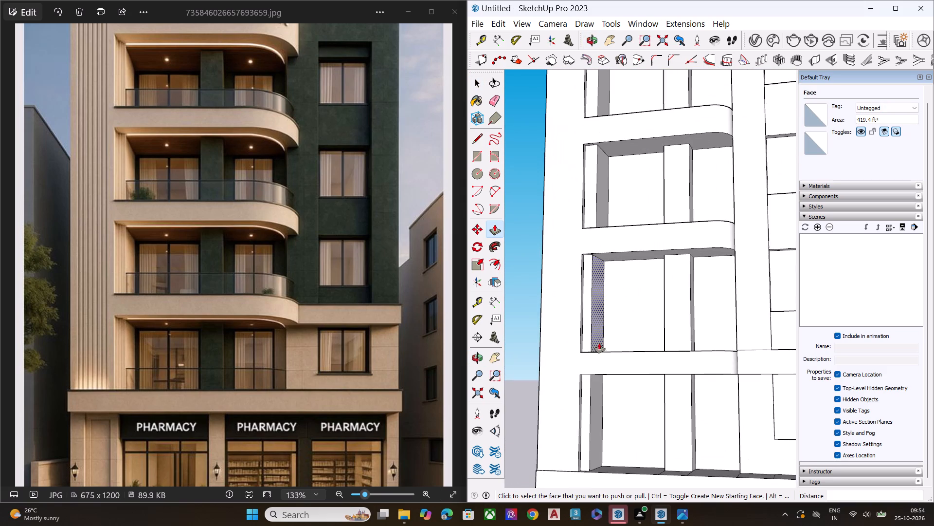
scroll(601, 316, up, 1)
double_click(599, 317)
double_click(598, 416)
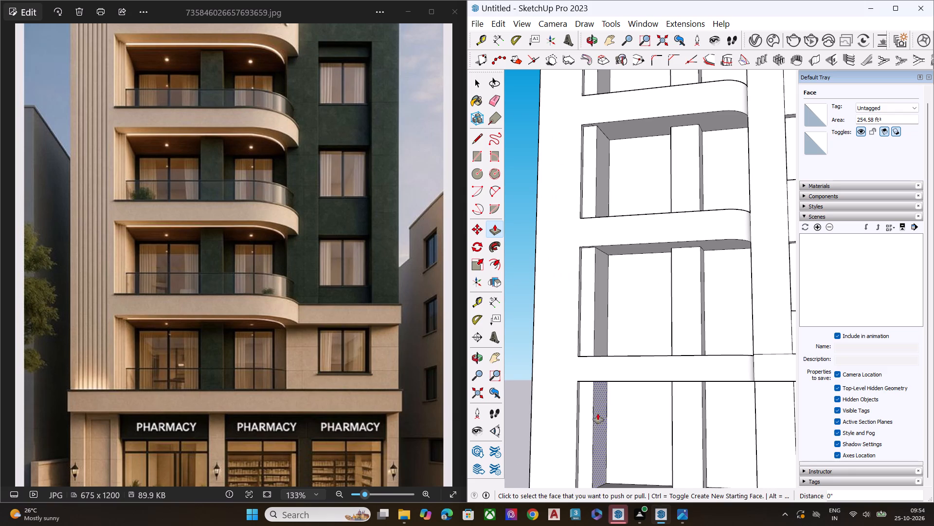
key(space)
click(514, 381)
Compare the whole facade, especially the curved balcony bands, with the reference image.
scroll(550, 348, down, 8)
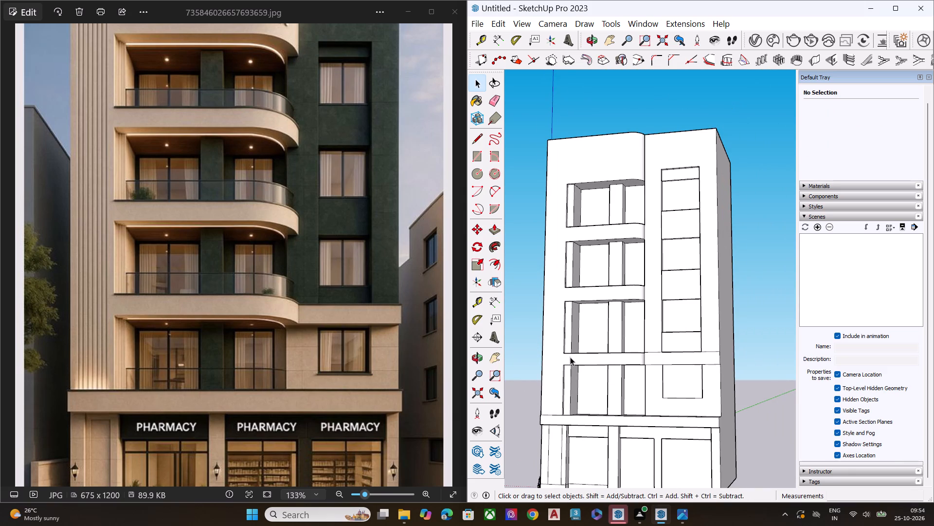
scroll(598, 379, down, 2)
scroll(612, 373, up, 1)
scroll(616, 371, down, 5)
middle_drag(625, 363, 704, 346)
key(space)
click(704, 354)
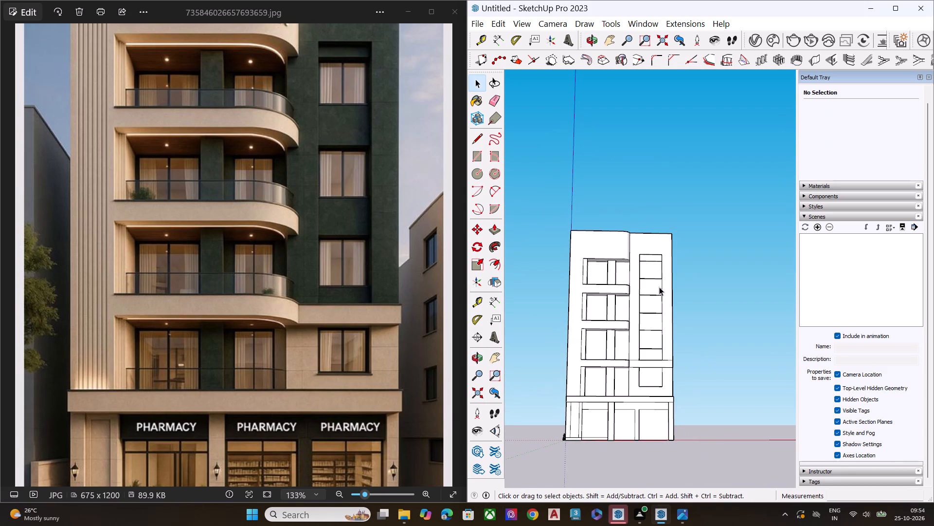
scroll(660, 287, up, 1)
scroll(660, 287, down, 1)
scroll(658, 296, up, 6)
scroll(622, 417, up, 5)
scroll(603, 428, down, 1)
scroll(603, 428, up, 2)
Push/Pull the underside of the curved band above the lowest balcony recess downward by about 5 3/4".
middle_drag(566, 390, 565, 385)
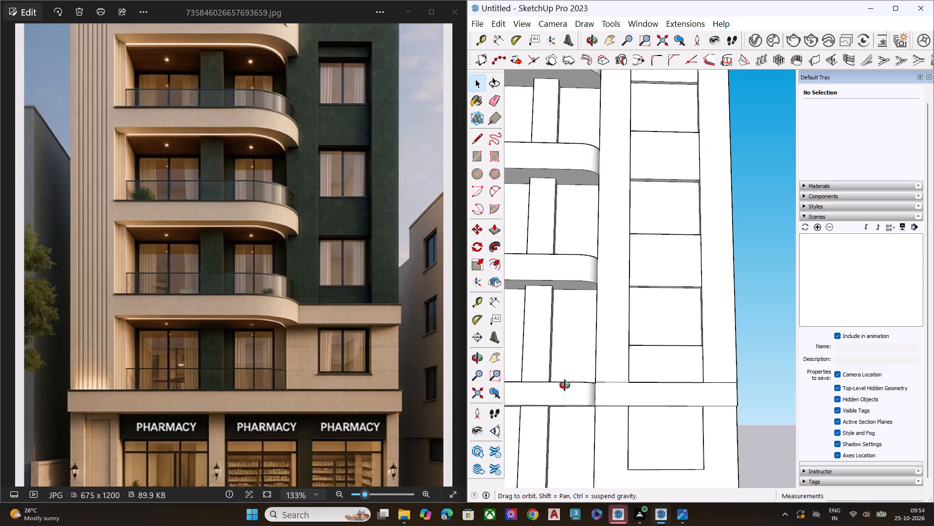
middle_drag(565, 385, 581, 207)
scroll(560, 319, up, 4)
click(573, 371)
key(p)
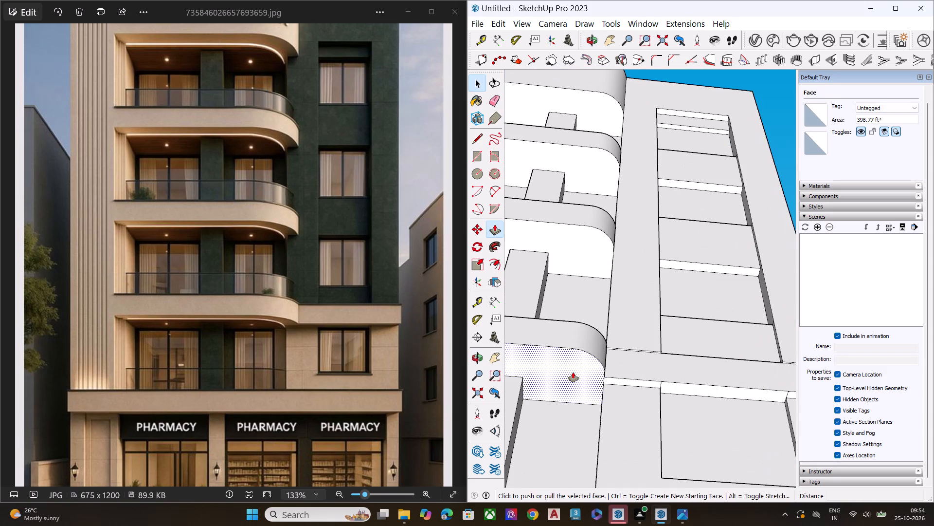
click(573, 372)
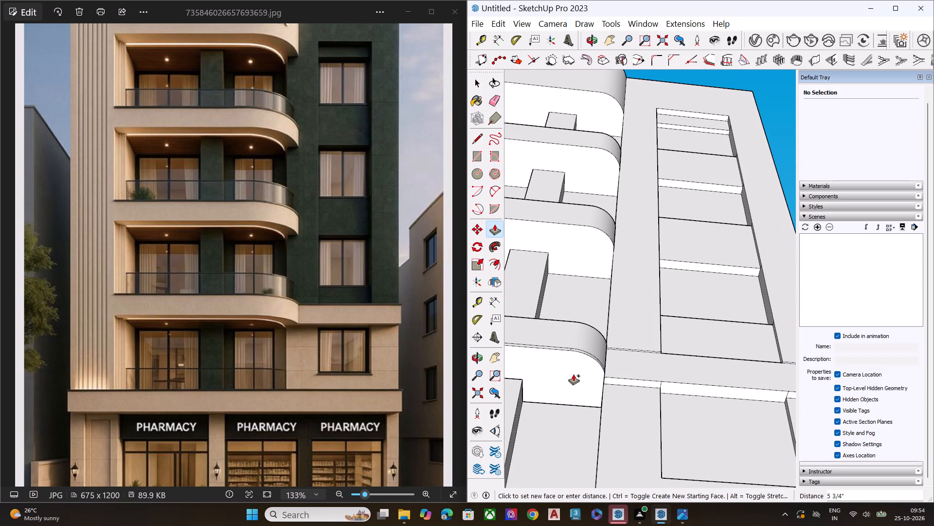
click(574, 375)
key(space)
Examine the lowered curved band above the lowest balcony recess in the context of the whole facade.
scroll(625, 335, down, 1)
scroll(629, 335, up, 1)
scroll(648, 337, down, 6)
middle_drag(662, 304, 662, 482)
scroll(640, 298, down, 4)
scroll(644, 304, up, 1)
scroll(647, 309, down, 3)
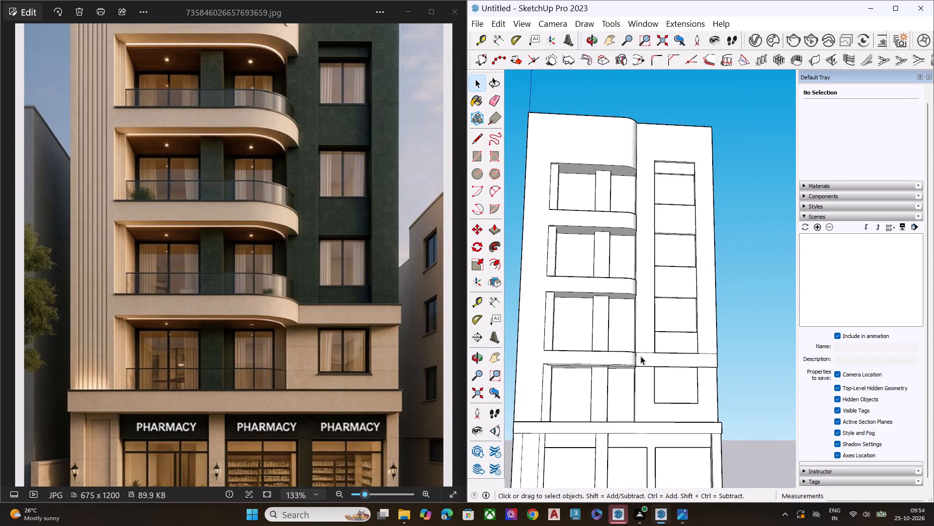
middle_drag(637, 365, 630, 399)
scroll(624, 389, up, 3)
scroll(618, 381, down, 1)
scroll(618, 381, up, 3)
scroll(617, 381, down, 1)
scroll(617, 381, up, 1)
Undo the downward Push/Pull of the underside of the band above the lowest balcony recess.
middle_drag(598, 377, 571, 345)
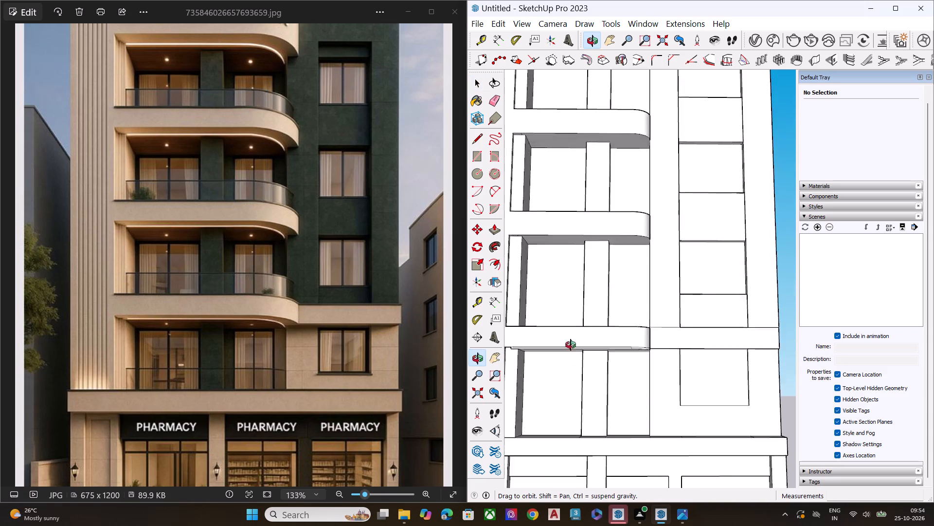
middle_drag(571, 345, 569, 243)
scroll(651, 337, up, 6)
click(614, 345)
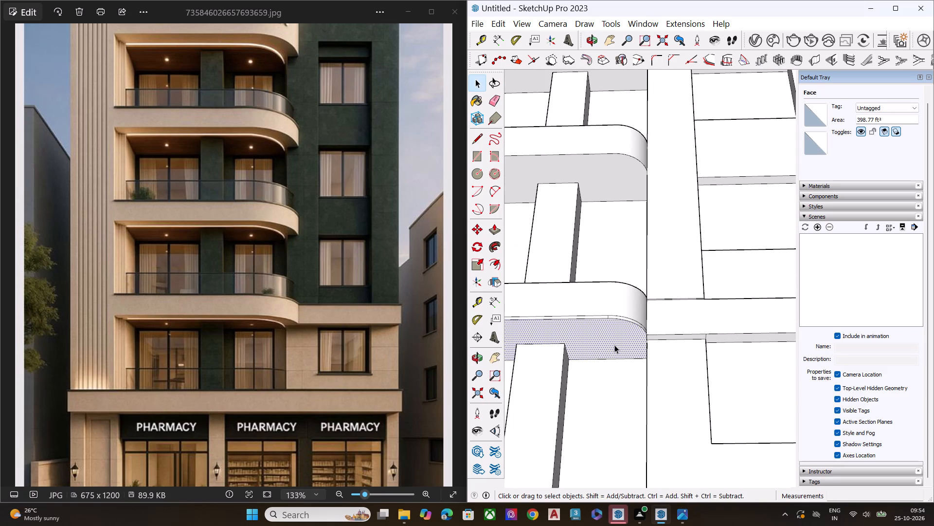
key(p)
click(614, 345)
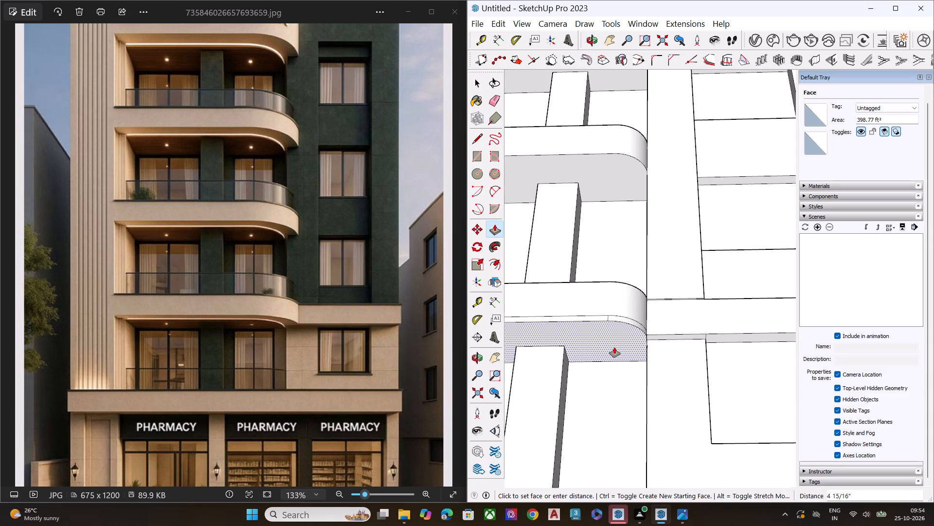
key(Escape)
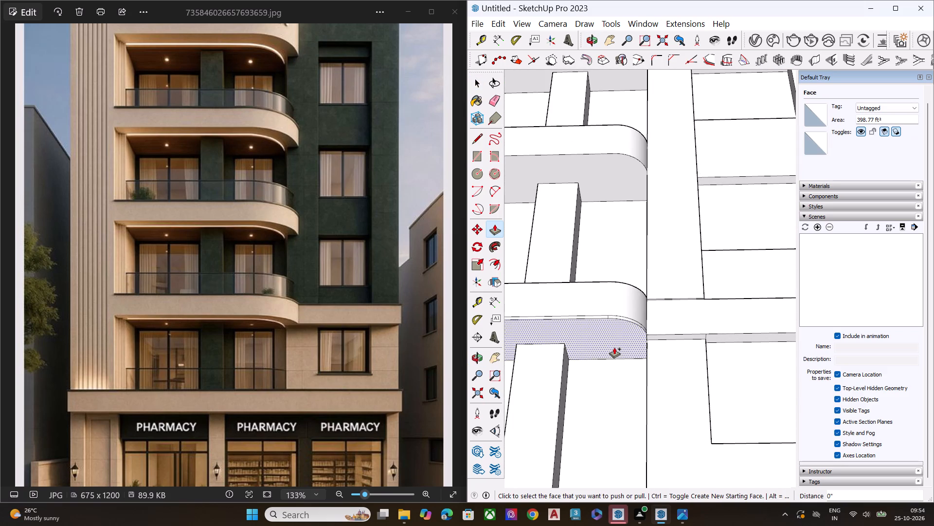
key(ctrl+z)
Push/Pull the underside of the curved band above the lowest balcony recess downward by about 5 15/16".
key(space)
click(614, 342)
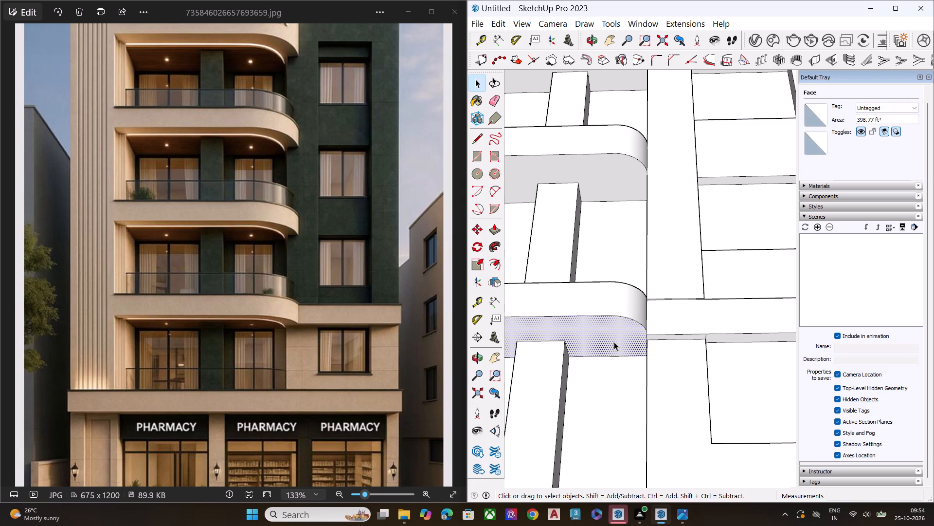
key(p)
click(614, 342)
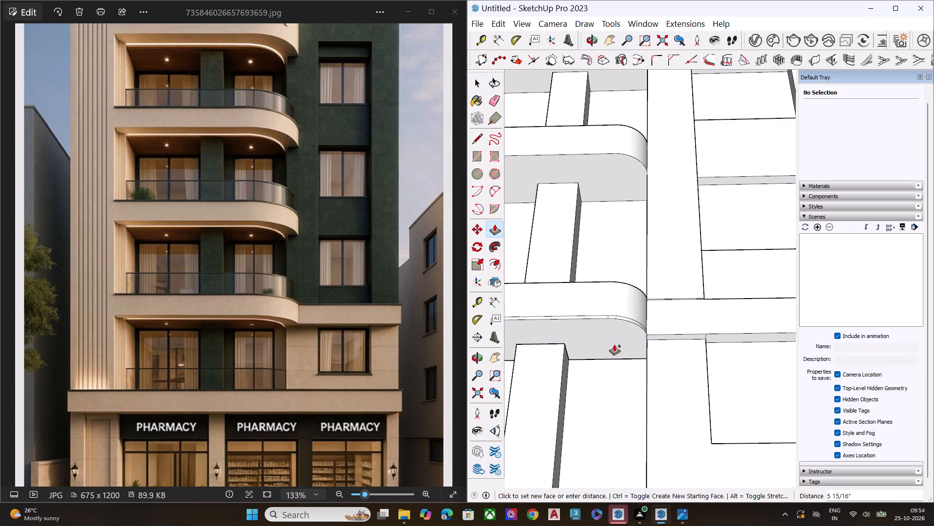
click(615, 347)
key(space)
Compare the facade with the reference image and examine the thin strip along the lower edge of the lowest curved band.
scroll(619, 334, down, 2)
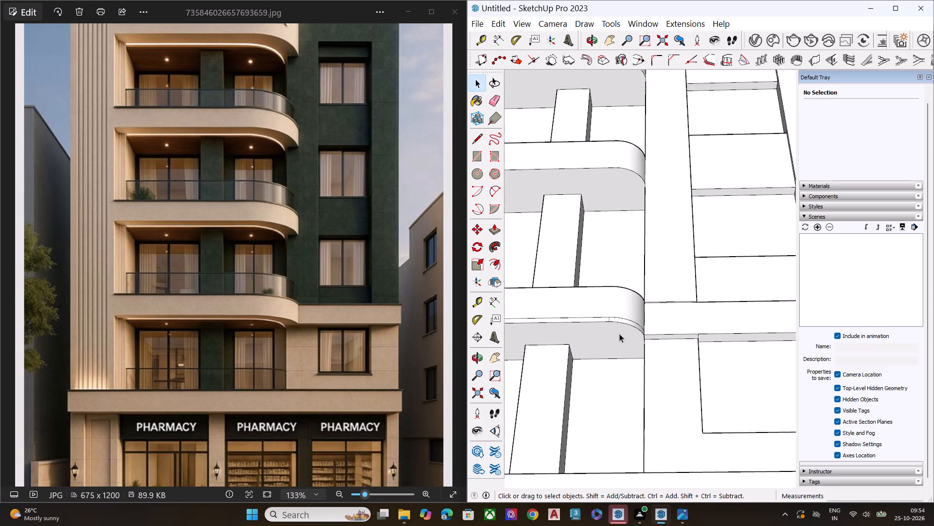
scroll(619, 334, down, 6)
middle_drag(647, 301, 645, 382)
scroll(646, 288, down, 8)
middle_drag(670, 298, 665, 367)
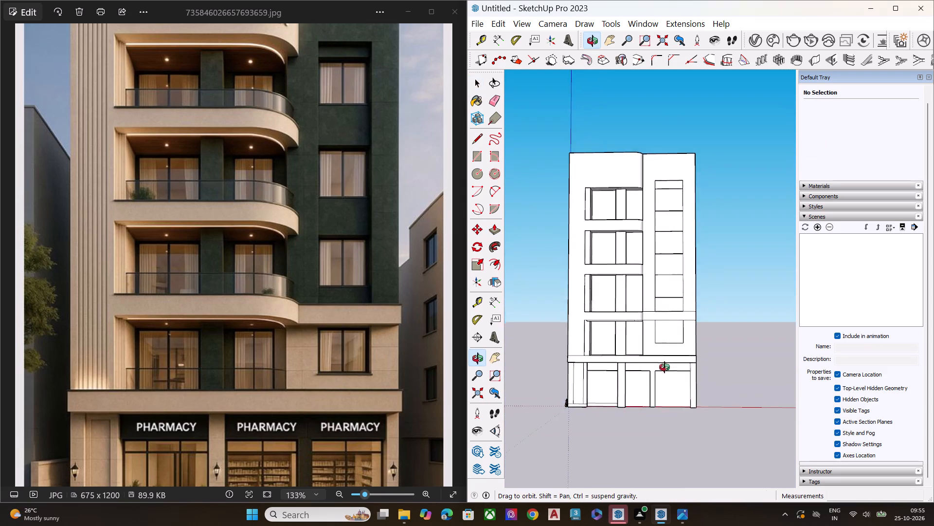
middle_drag(665, 367, 600, 410)
scroll(585, 359, up, 3)
scroll(600, 319, down, 1)
scroll(600, 319, up, 3)
scroll(667, 303, up, 3)
scroll(667, 303, down, 1)
scroll(667, 302, up, 12)
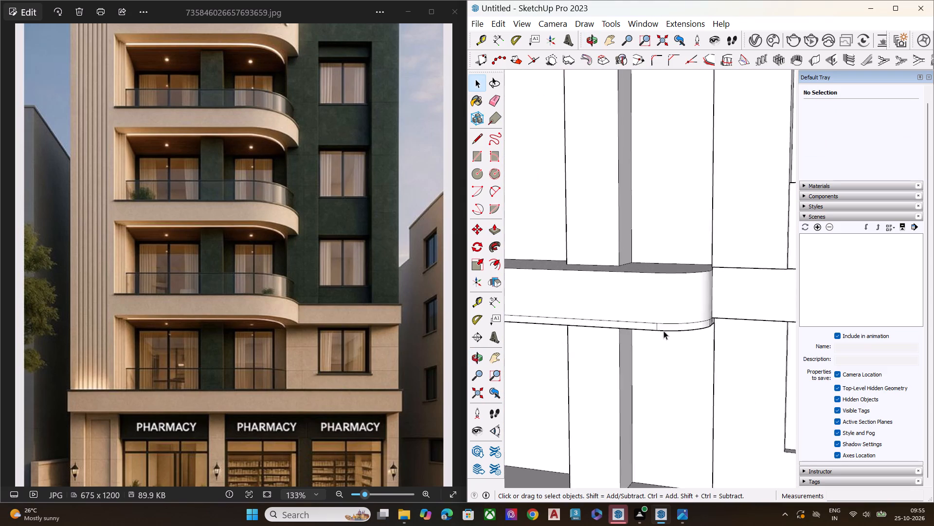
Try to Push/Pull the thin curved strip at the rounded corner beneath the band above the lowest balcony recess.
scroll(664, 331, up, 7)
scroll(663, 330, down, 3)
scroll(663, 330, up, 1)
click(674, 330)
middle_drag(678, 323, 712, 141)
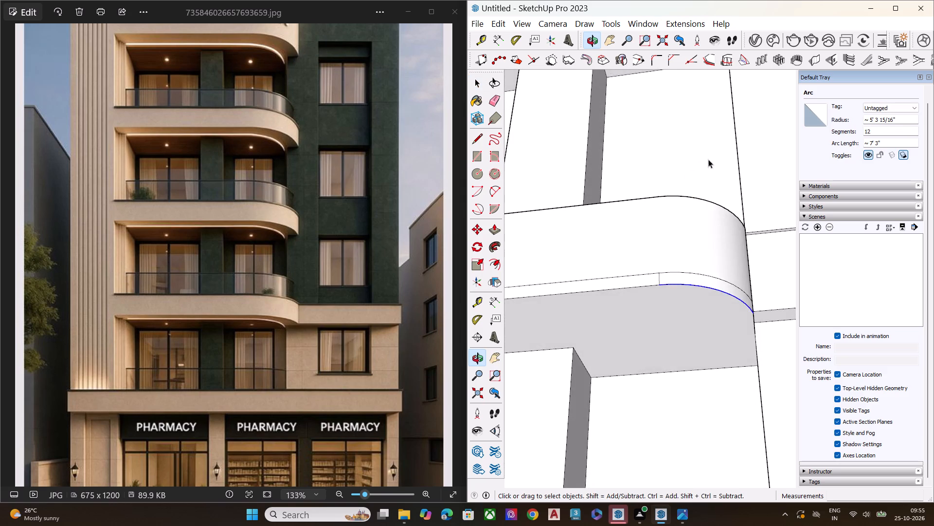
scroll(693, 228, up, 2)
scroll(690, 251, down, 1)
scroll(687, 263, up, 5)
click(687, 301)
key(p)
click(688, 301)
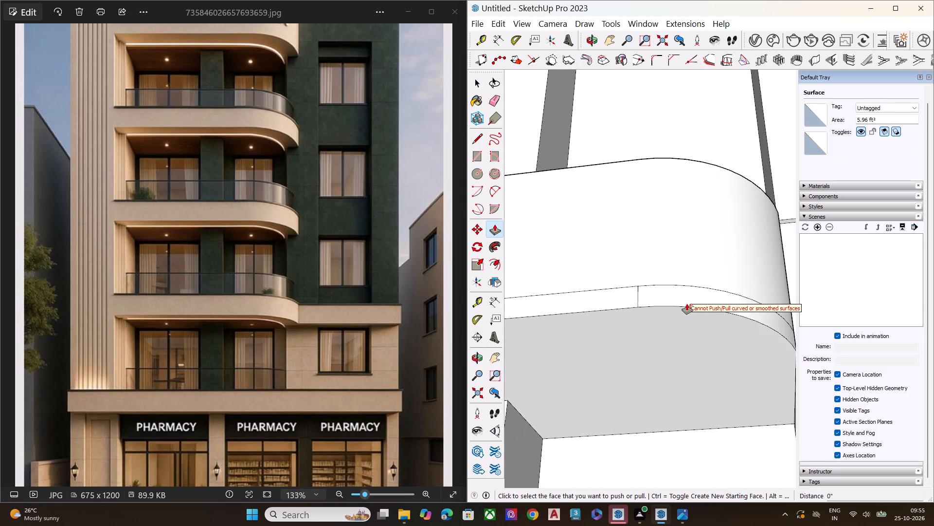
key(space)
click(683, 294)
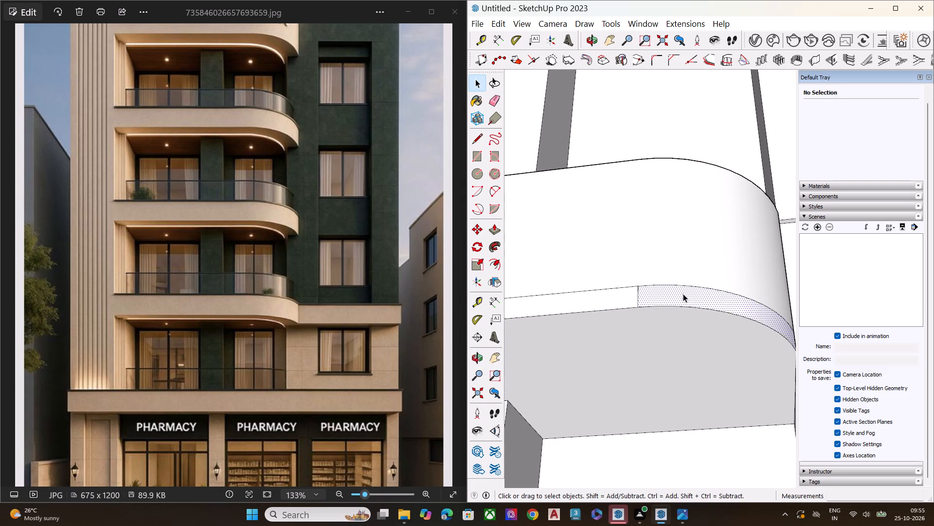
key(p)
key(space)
Select the thin curved strip with its bounding edges and move it by about 5 7/8" from its lower corner.
click(677, 304)
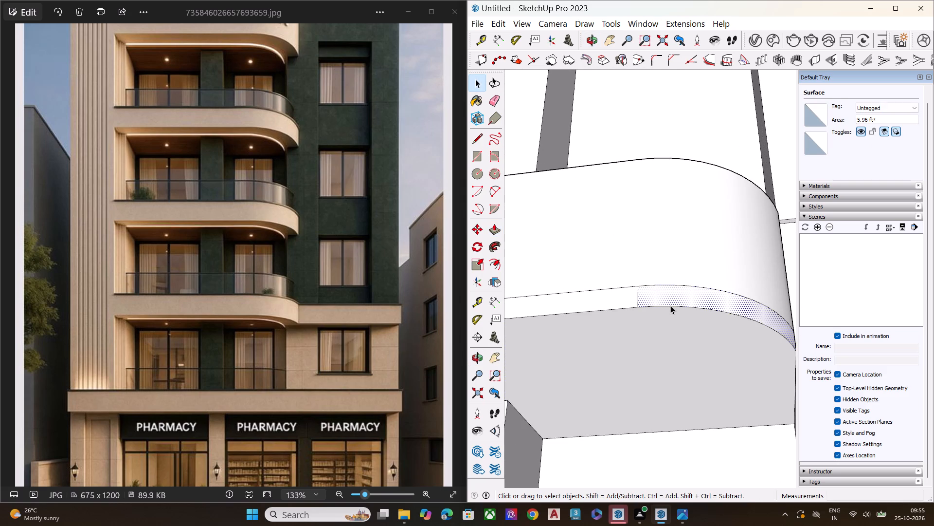
double_click(672, 298)
triple_click(667, 301)
click(665, 303)
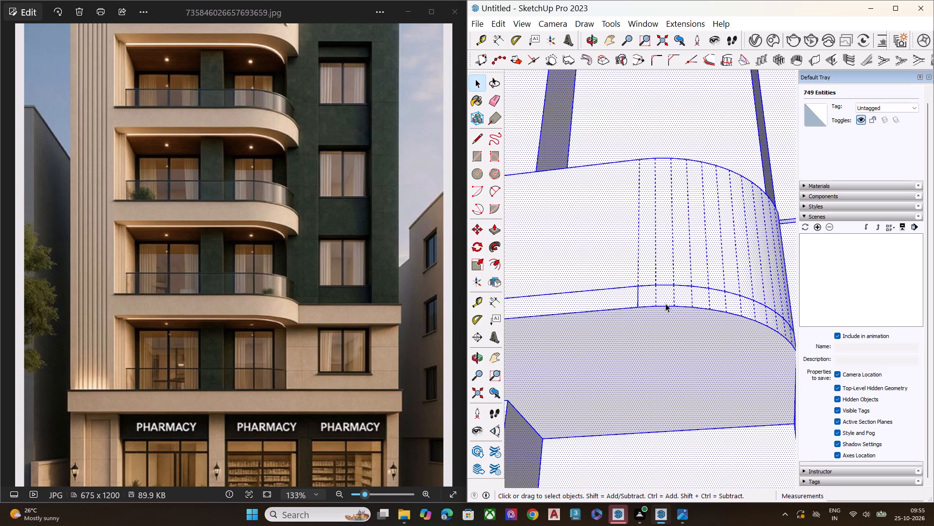
click(665, 303)
key(m)
click(639, 311)
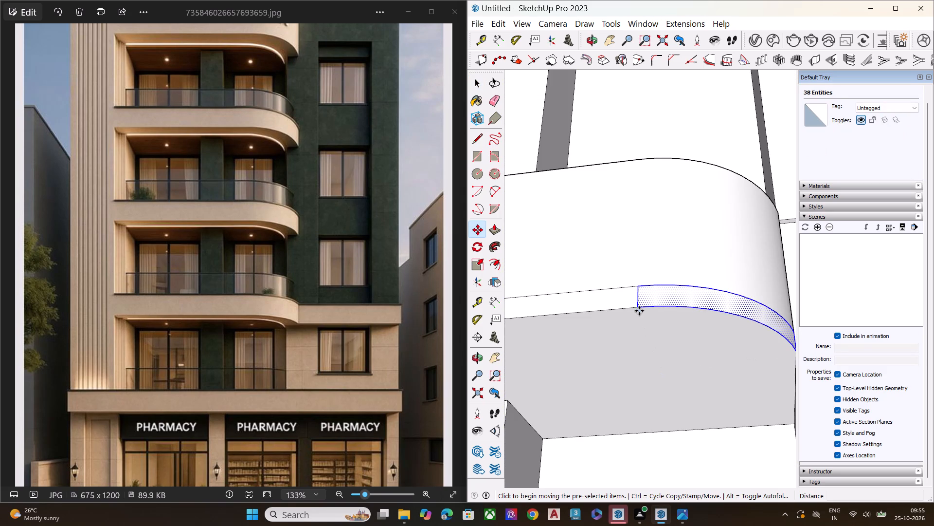
click(697, 307)
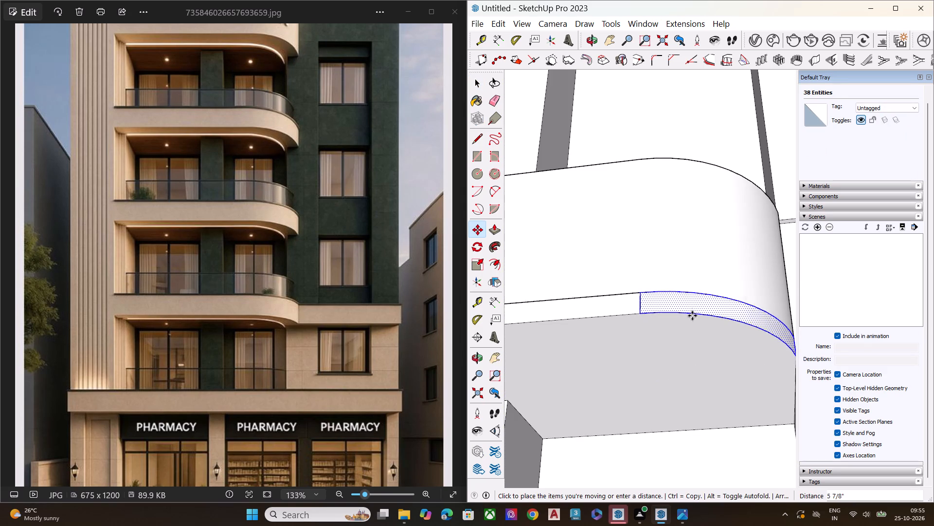
key(space)
scroll(688, 312, down, 6)
scroll(723, 308, up, 1)
scroll(732, 306, down, 1)
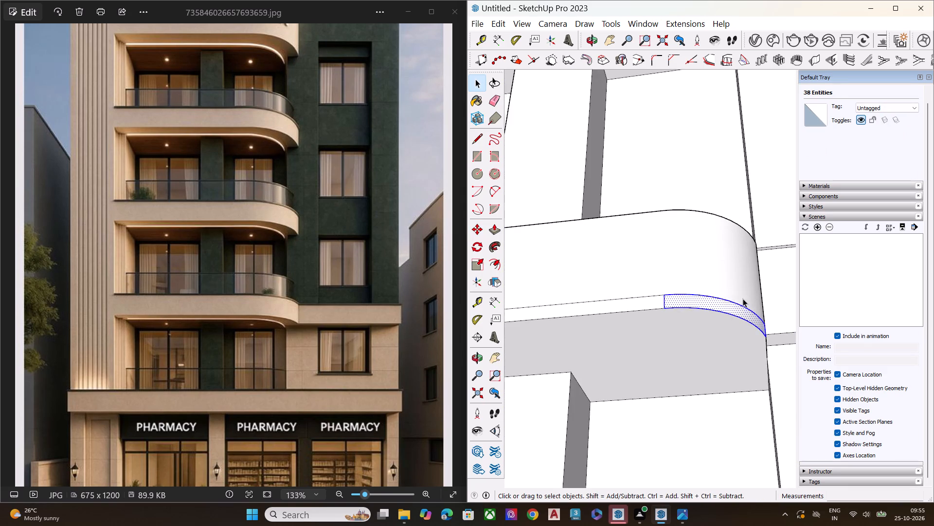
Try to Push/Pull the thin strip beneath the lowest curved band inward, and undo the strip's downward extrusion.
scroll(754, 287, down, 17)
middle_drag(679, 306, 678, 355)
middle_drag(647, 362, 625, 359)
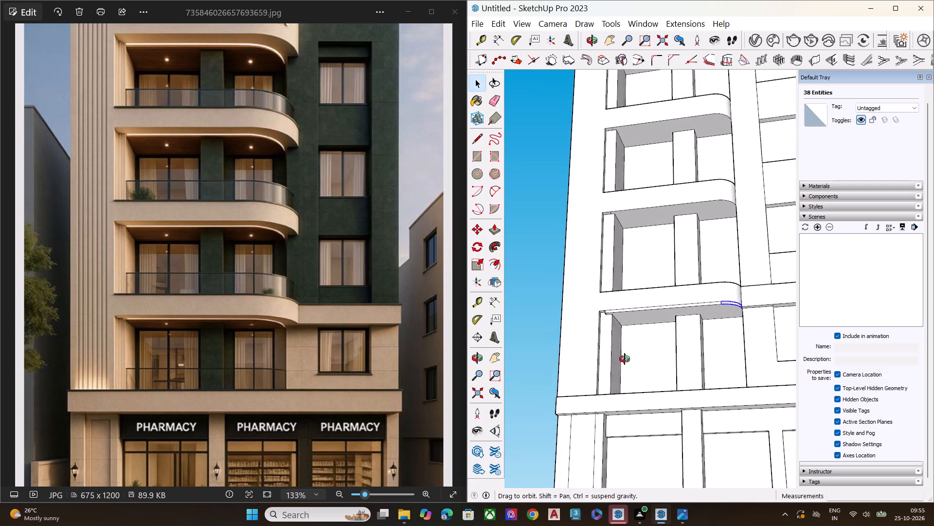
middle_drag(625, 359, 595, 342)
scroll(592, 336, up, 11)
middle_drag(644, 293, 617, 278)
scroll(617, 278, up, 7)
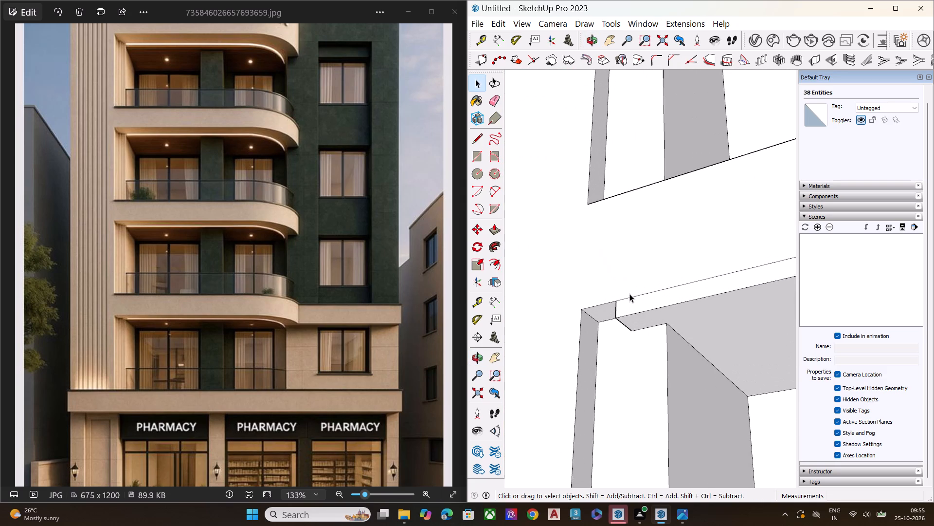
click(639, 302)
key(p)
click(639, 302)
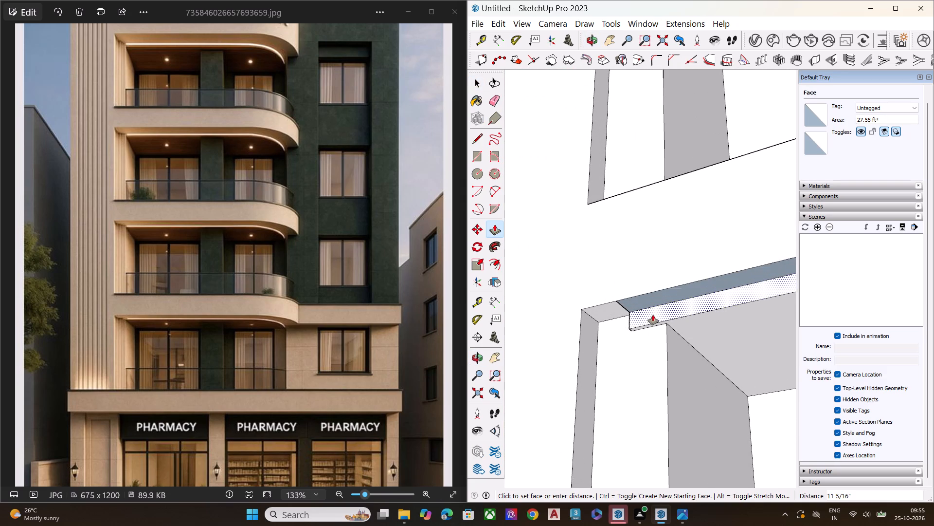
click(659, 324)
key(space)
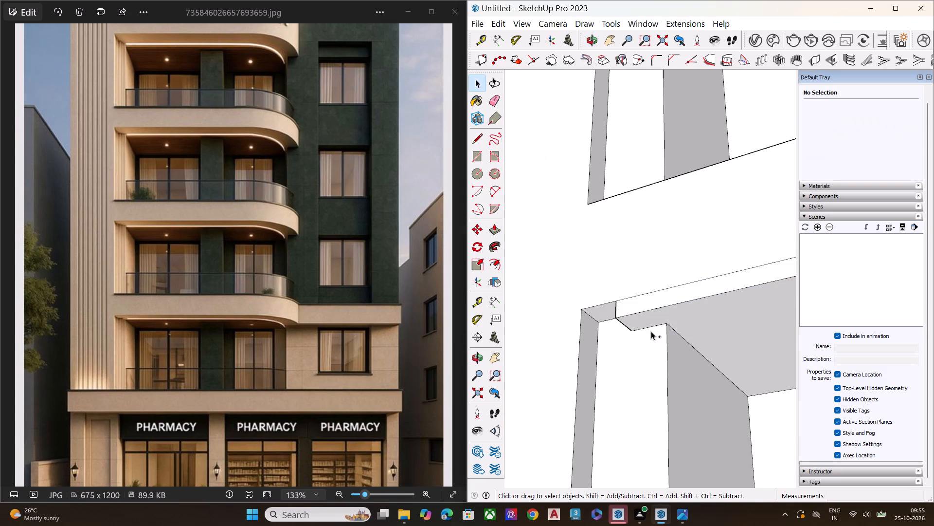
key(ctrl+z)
Delete the short dividing edge on the ceiling underside near the left side wall of the lowest balcony recess.
click(623, 309)
click(627, 309)
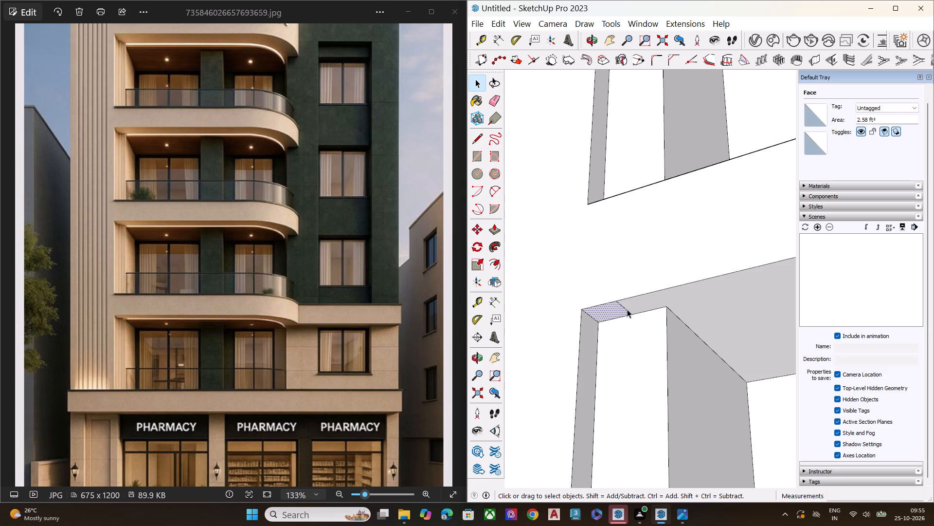
key(Delete)
Erase the short dividing edge on the ceiling underside near the left side wall of the second-lowest balcony recess.
scroll(622, 306, down, 10)
scroll(621, 310, up, 1)
scroll(621, 310, down, 7)
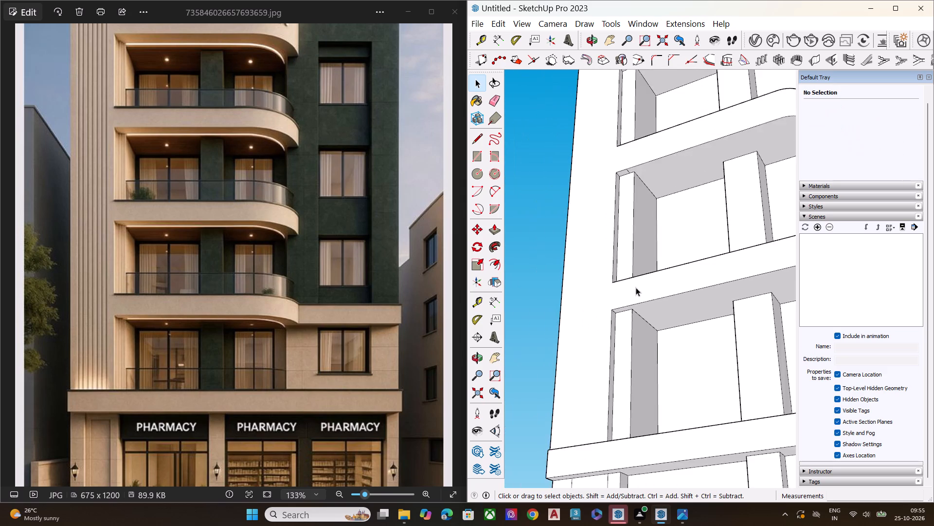
scroll(636, 287, down, 10)
scroll(686, 140, up, 10)
middle_drag(686, 140, 676, 147)
middle_click(584, 350)
scroll(584, 350, up, 3)
scroll(584, 351, down, 1)
scroll(584, 351, up, 1)
scroll(584, 351, down, 1)
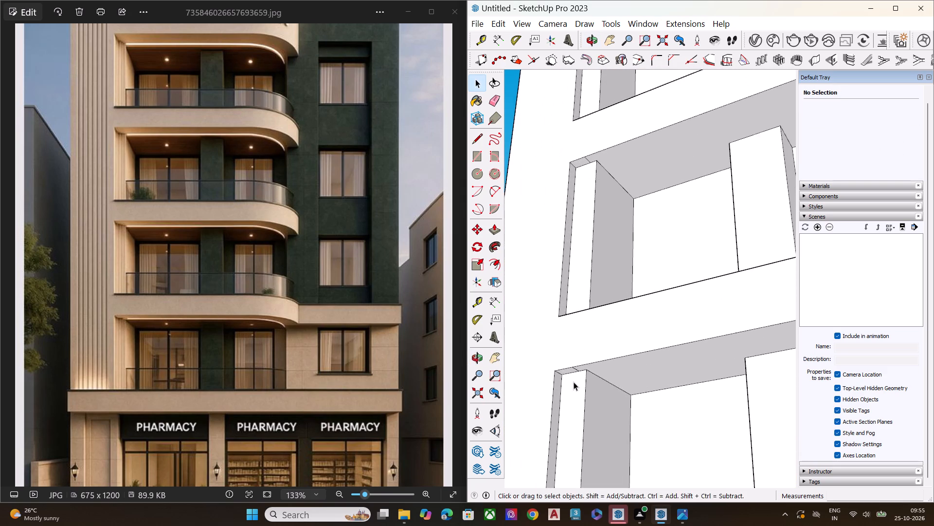
scroll(573, 391, up, 10)
middle_drag(573, 388, 572, 294)
key(e)
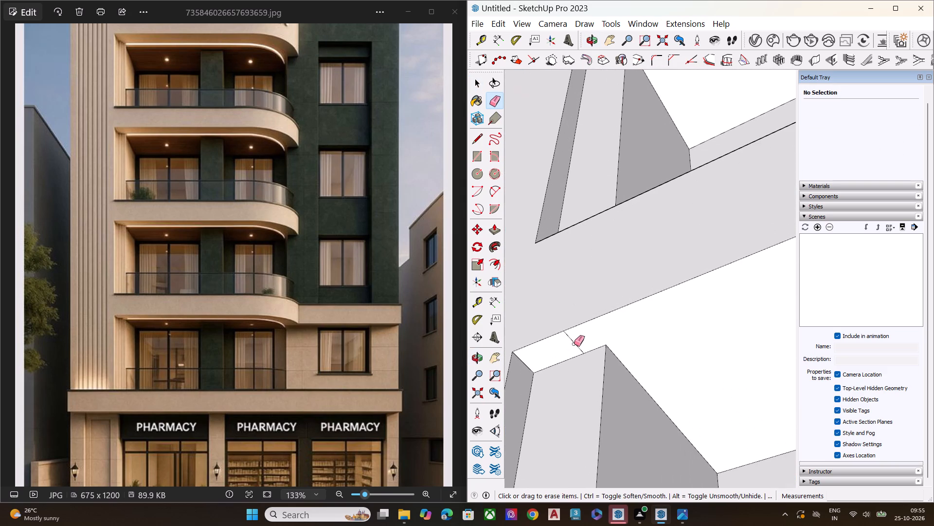
click(575, 344)
Erase the short dividing edge on the ceiling underside of the second balcony recess from the top.
scroll(578, 329, down, 1)
scroll(578, 329, up, 1)
scroll(575, 338, down, 7)
scroll(581, 334, up, 4)
scroll(582, 337, down, 4)
scroll(600, 110, up, 2)
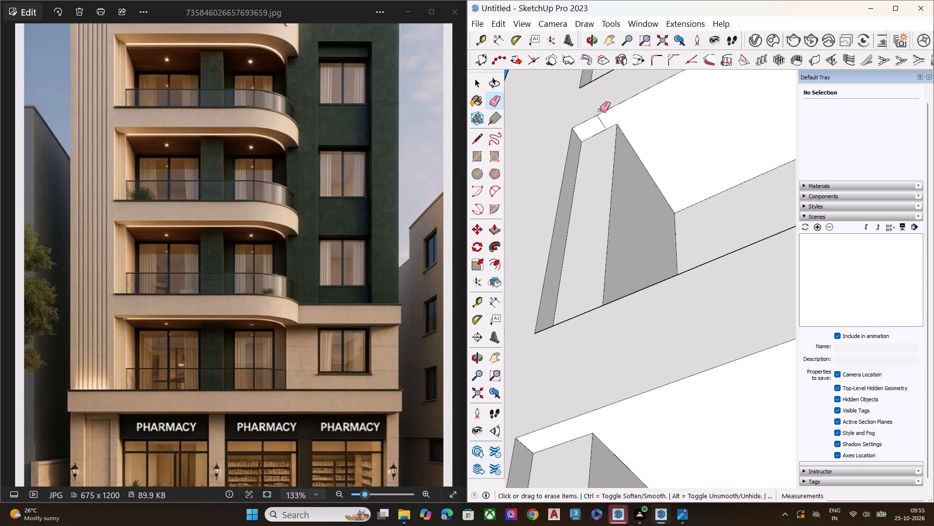
click(601, 121)
Erase the short dividing edge on the ceiling underside near the left side wall of the top balcony recess.
scroll(586, 186, down, 5)
scroll(587, 206, up, 1)
scroll(589, 215, down, 3)
scroll(592, 236, up, 1)
scroll(592, 238, down, 8)
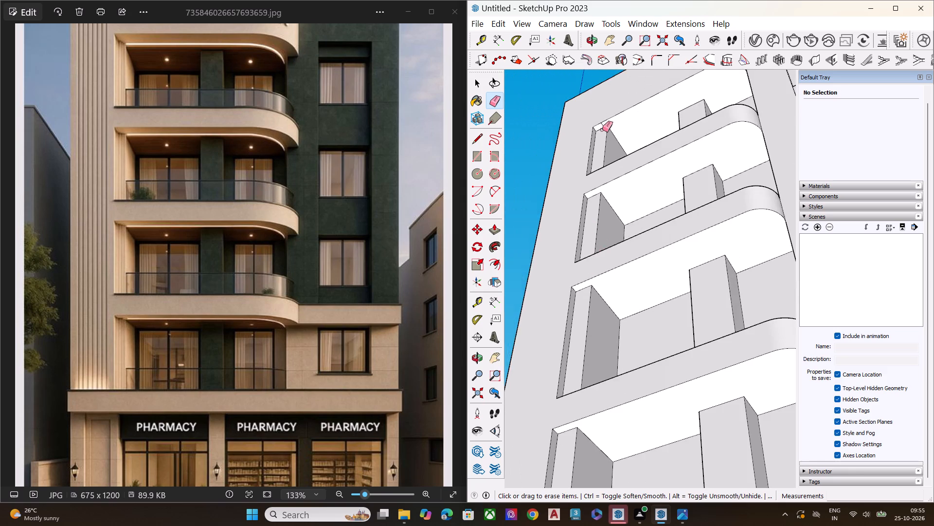
scroll(602, 128, down, 1)
scroll(602, 127, up, 14)
scroll(602, 125, up, 7)
click(603, 123)
key(space)
Draw a line across the top recess's ceiling from the side wall's inner corner to the band's front edge.
scroll(575, 137, down, 6)
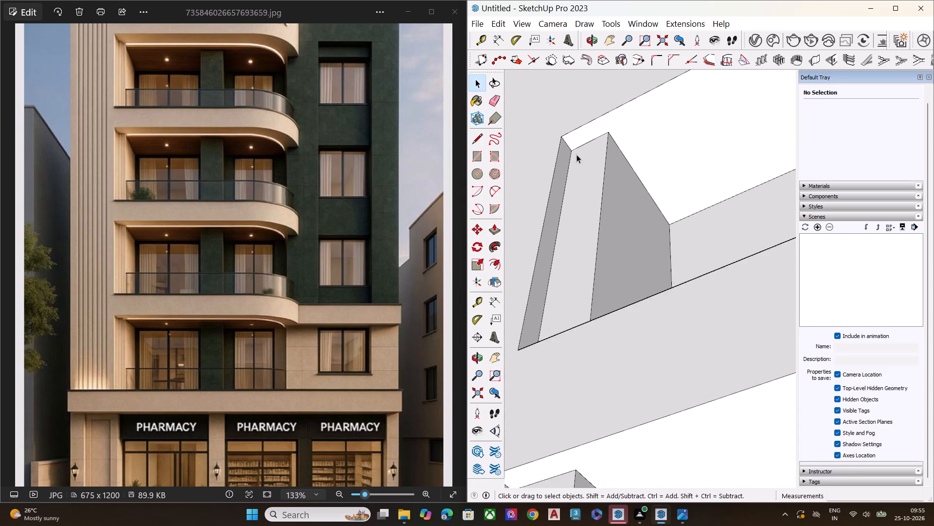
key(l)
click(606, 134)
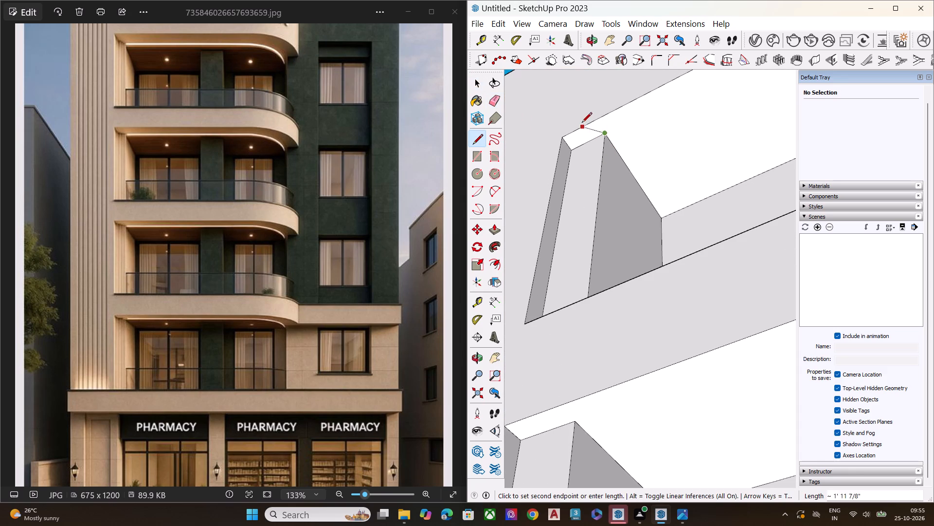
click(596, 119)
key(space)
Draw a line from the side wall's inner corner to the front edge on the ceiling of the second recess from the top.
scroll(570, 130, down, 8)
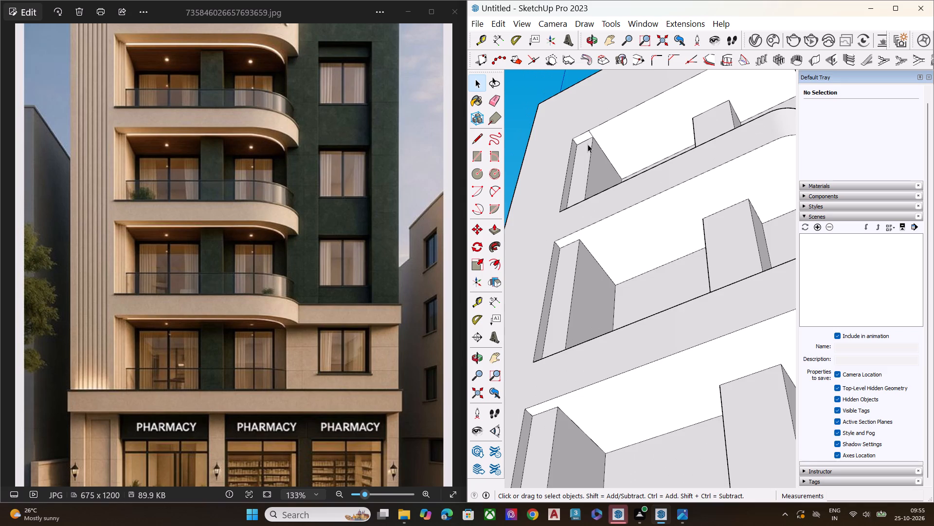
scroll(588, 144, down, 9)
scroll(594, 173, up, 1)
scroll(594, 173, down, 3)
scroll(597, 204, up, 4)
scroll(592, 187, down, 1)
scroll(591, 184, up, 2)
scroll(590, 176, down, 1)
scroll(590, 176, up, 7)
scroll(583, 199, down, 1)
scroll(583, 199, up, 1)
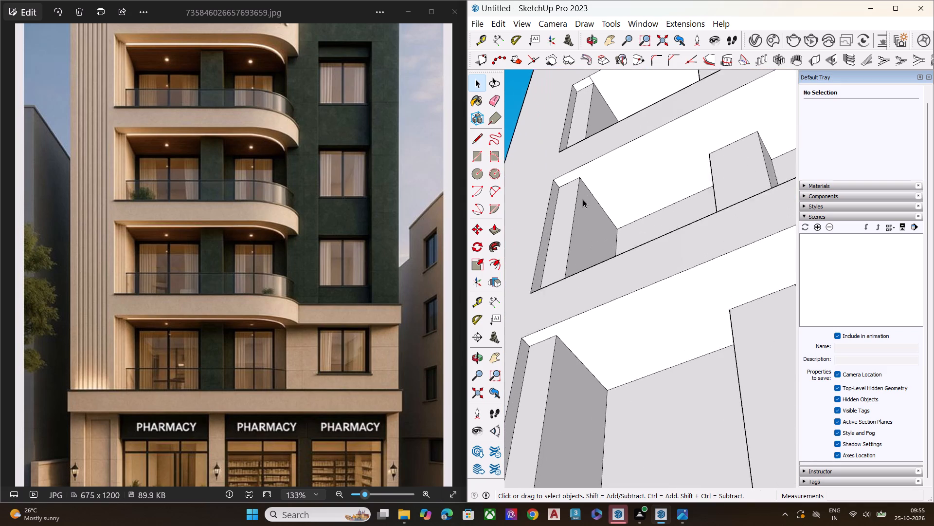
scroll(583, 199, up, 1)
key(l)
scroll(583, 177, up, 10)
click(578, 178)
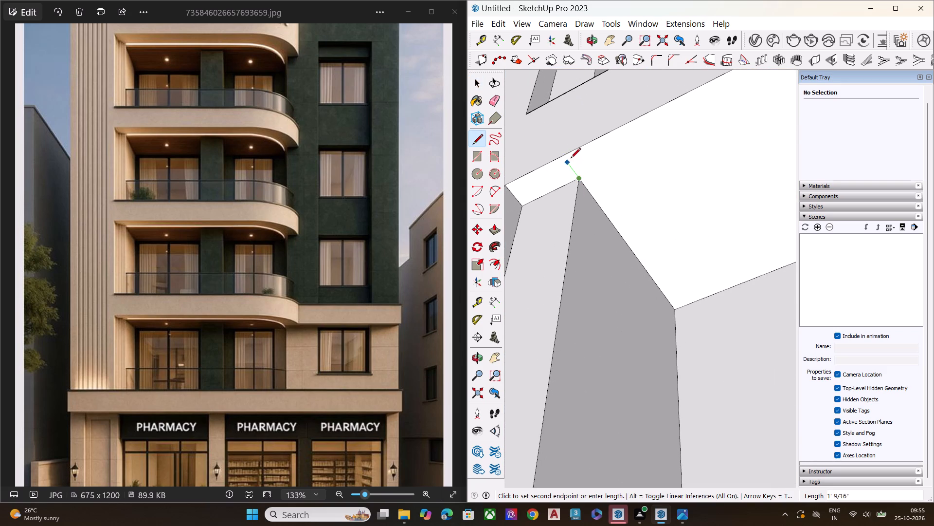
click(565, 156)
key(space)
Draw a line about 1' 5 9/16" long from the side wall's inner corner to the front edge on the second-lowest recess's ceiling.
scroll(564, 154, down, 1)
scroll(565, 153, up, 2)
scroll(565, 152, down, 1)
scroll(565, 152, up, 1)
scroll(565, 152, down, 2)
scroll(568, 151, up, 1)
scroll(568, 151, down, 2)
scroll(593, 128, up, 2)
scroll(596, 123, down, 2)
scroll(593, 133, up, 1)
scroll(593, 134, down, 1)
scroll(593, 141, up, 1)
scroll(593, 141, down, 3)
key(l)
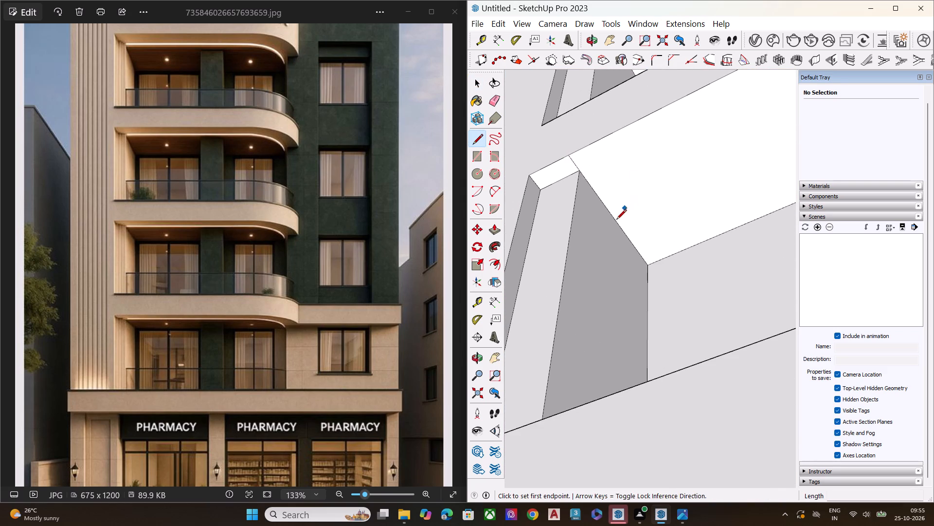
scroll(613, 224, down, 2)
scroll(613, 224, up, 2)
scroll(613, 224, down, 5)
scroll(635, 181, down, 19)
scroll(616, 197, up, 1)
scroll(616, 197, down, 2)
scroll(615, 197, up, 1)
scroll(614, 201, down, 3)
scroll(611, 243, up, 9)
scroll(628, 152, up, 1)
scroll(628, 152, down, 1)
scroll(628, 152, up, 2)
scroll(628, 152, down, 1)
scroll(628, 152, up, 8)
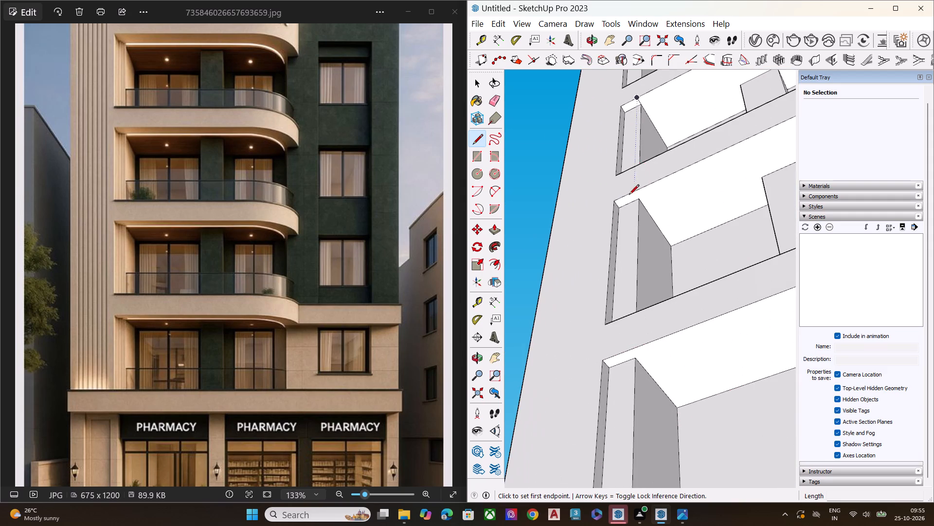
scroll(629, 195, up, 6)
click(650, 204)
click(643, 187)
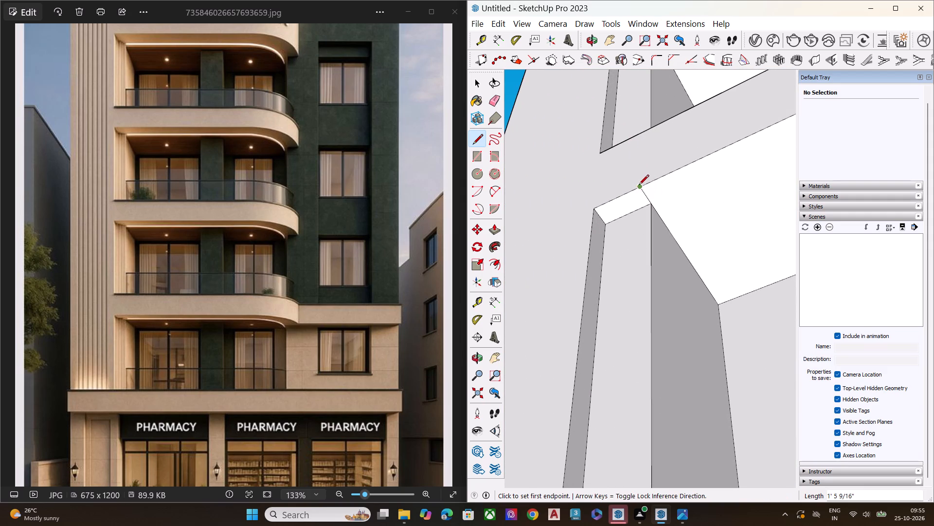
scroll(622, 178, down, 3)
scroll(619, 178, up, 3)
scroll(619, 178, down, 4)
key(space)
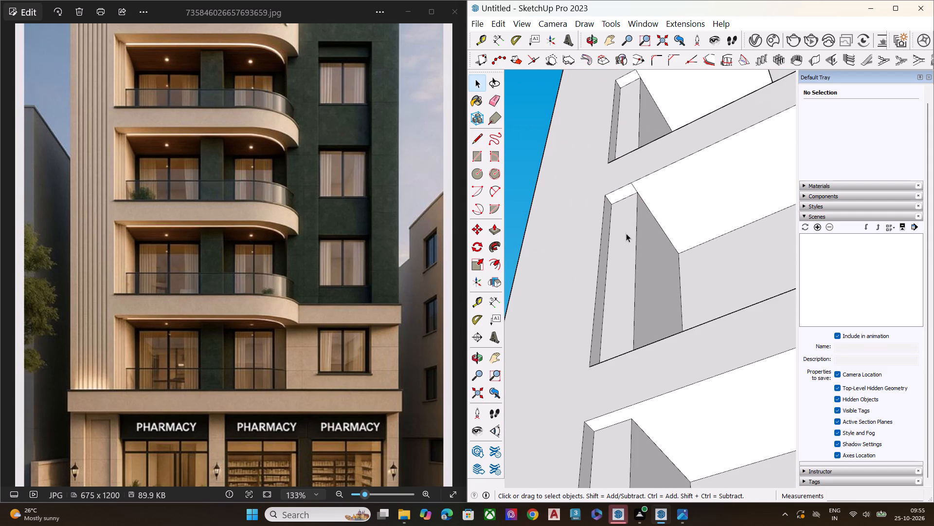
Draw a line about 1' 5 9/16" long from the side wall's inner corner to the front edge on the lowest recess's ceiling.
middle_drag(641, 204, 607, 182)
scroll(609, 257, up, 1)
scroll(611, 261, down, 2)
scroll(613, 262, up, 1)
scroll(617, 264, down, 1)
scroll(617, 264, up, 1)
scroll(617, 264, down, 6)
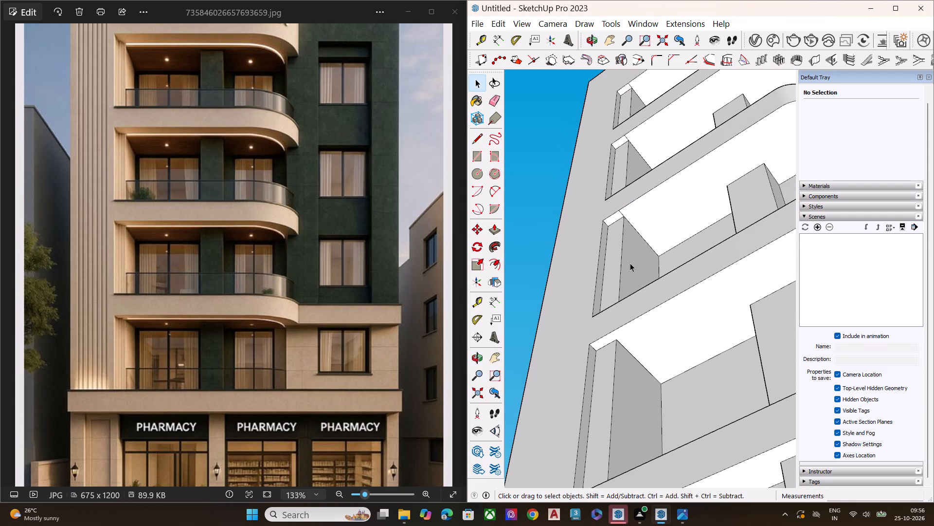
key(space)
key(l)
scroll(629, 227, up, 5)
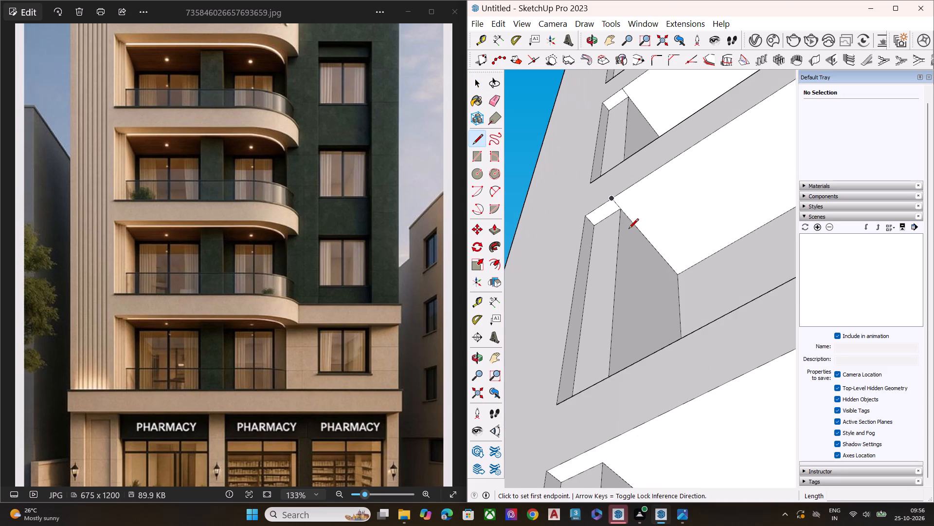
scroll(629, 229, down, 4)
scroll(629, 229, up, 1)
scroll(629, 229, down, 4)
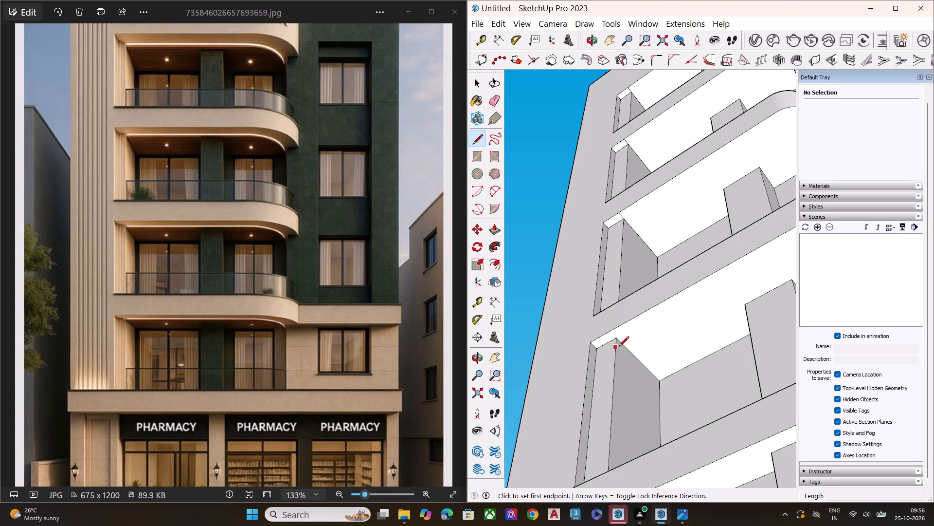
scroll(615, 350, down, 2)
scroll(615, 346, up, 1)
scroll(614, 346, down, 3)
scroll(614, 345, up, 5)
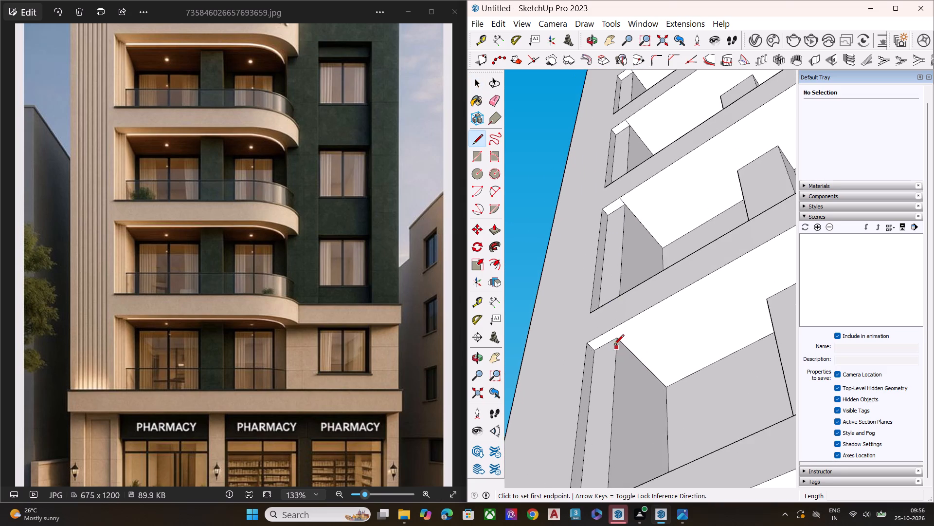
scroll(614, 345, up, 2)
scroll(614, 345, down, 1)
scroll(614, 345, up, 3)
scroll(614, 345, down, 1)
scroll(614, 345, up, 2)
click(617, 334)
click(604, 325)
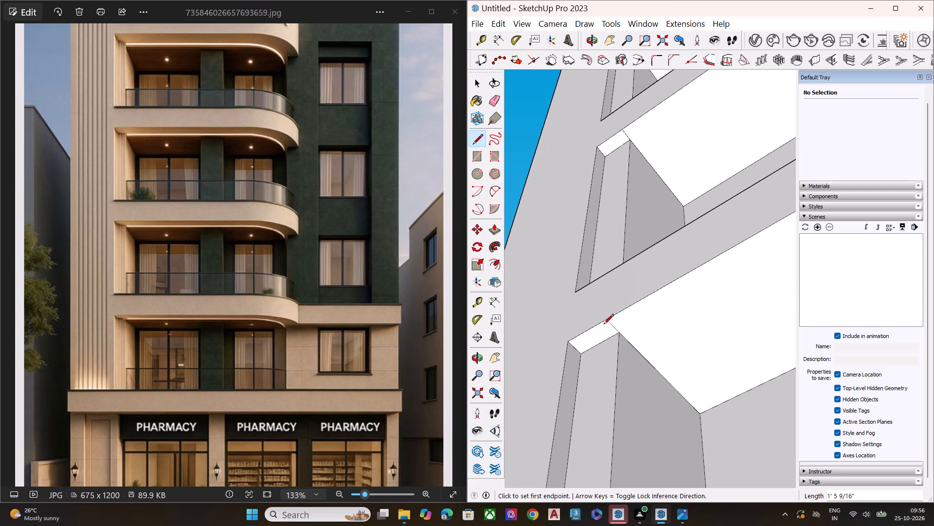
scroll(545, 329, down, 3)
key(space)
Examine the balcony recesses and overall building model against the lowest balcony's ceiling and side wall in the reference image.
scroll(604, 283, down, 6)
scroll(648, 282, up, 1)
scroll(651, 282, down, 2)
middle_drag(633, 203, 649, 237)
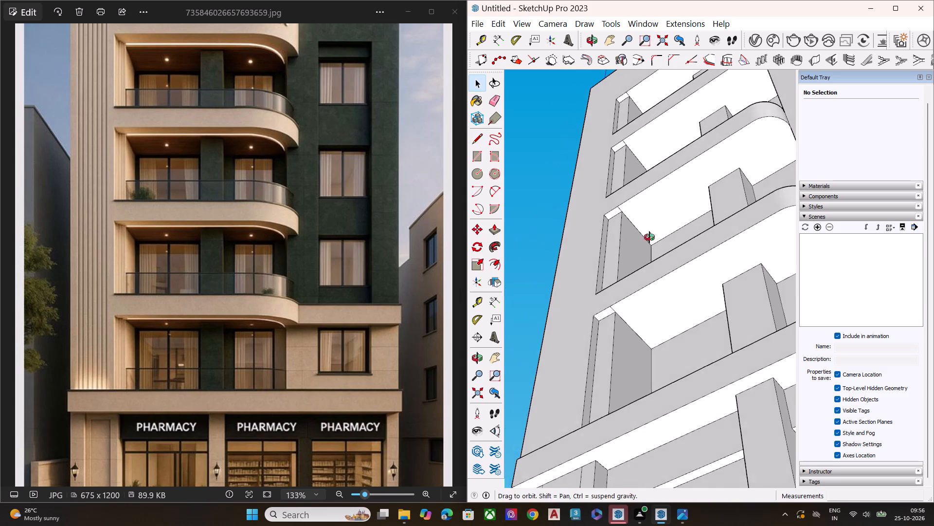
middle_drag(649, 237, 668, 289)
key(space)
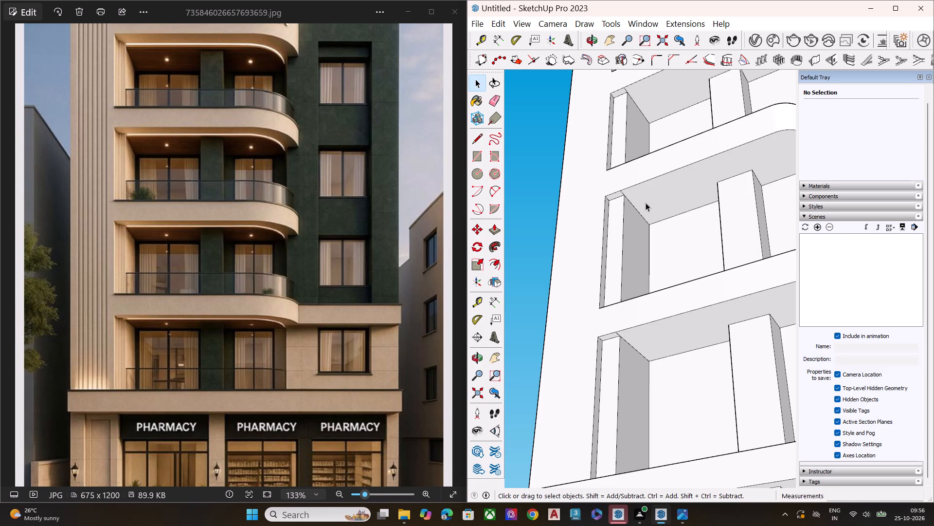
scroll(594, 248, down, 8)
scroll(592, 324, down, 8)
middle_drag(666, 313, 675, 369)
scroll(169, 362, up, 1)
scroll(153, 368, down, 1)
scroll(150, 368, up, 12)
scroll(501, 298, down, 5)
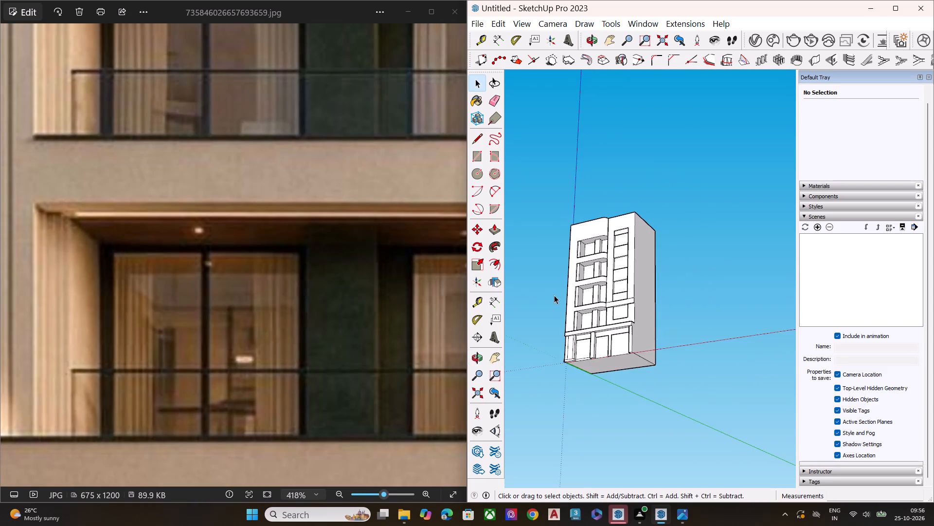
scroll(554, 295, down, 2)
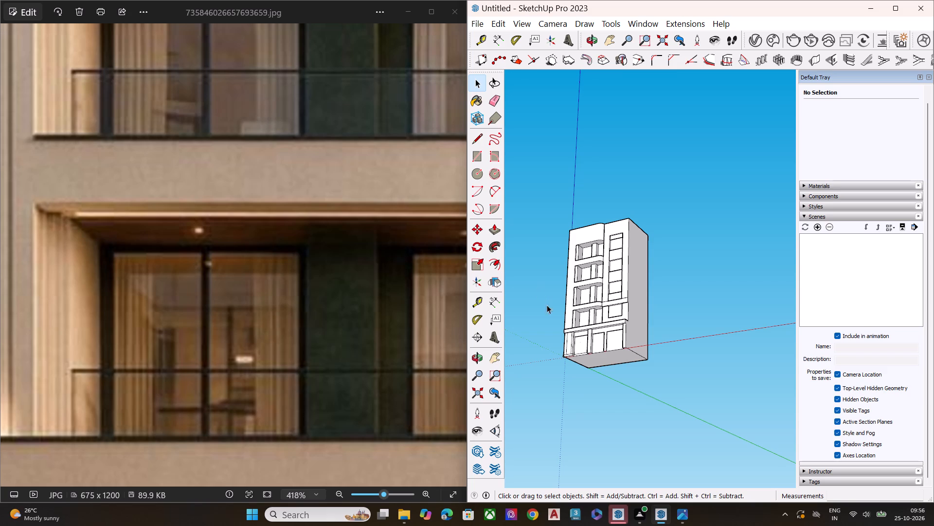
scroll(620, 411, up, 5)
scroll(219, 384, up, 3)
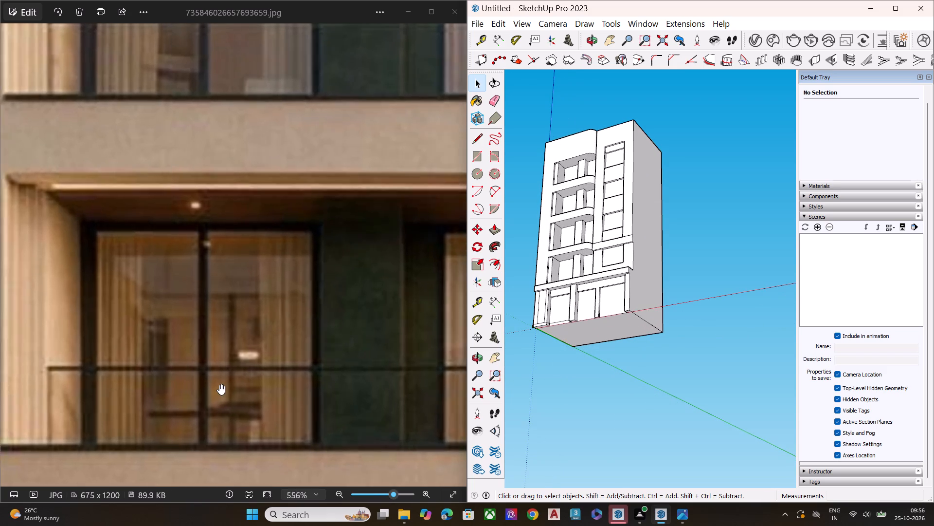
Examine the whole building model from several angles, comparing its front facade with the reference image.
scroll(219, 384, up, 3)
scroll(219, 384, down, 10)
scroll(224, 327, down, 1)
scroll(224, 327, up, 1)
scroll(224, 327, down, 6)
scroll(225, 328, up, 1)
scroll(225, 328, down, 1)
scroll(225, 328, up, 2)
scroll(225, 328, down, 1)
scroll(225, 328, up, 3)
scroll(225, 329, down, 8)
scroll(230, 330, up, 1)
scroll(231, 331, down, 1)
scroll(231, 331, up, 1)
scroll(231, 331, down, 7)
scroll(265, 335, up, 1)
scroll(267, 337, down, 6)
scroll(641, 212, up, 2)
scroll(650, 209, down, 1)
scroll(651, 210, up, 1)
scroll(653, 216, down, 1)
scroll(653, 217, up, 1)
scroll(654, 218, down, 1)
scroll(655, 220, up, 2)
middle_drag(589, 224, 592, 300)
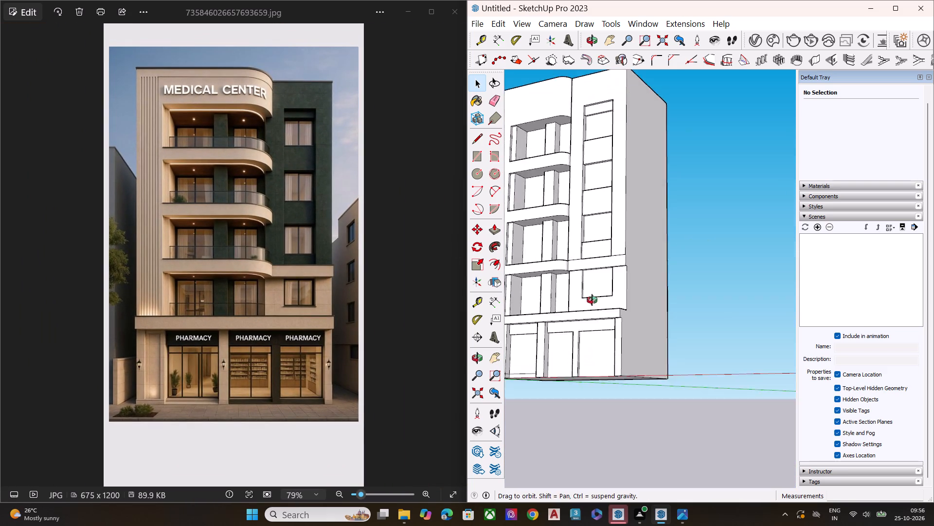
middle_drag(592, 300, 593, 347)
scroll(588, 309, up, 1)
scroll(587, 304, down, 7)
scroll(764, 263, up, 1)
scroll(757, 263, down, 1)
scroll(645, 216, up, 2)
scroll(652, 208, down, 2)
scroll(653, 207, up, 1)
scroll(657, 205, down, 2)
scroll(658, 205, up, 3)
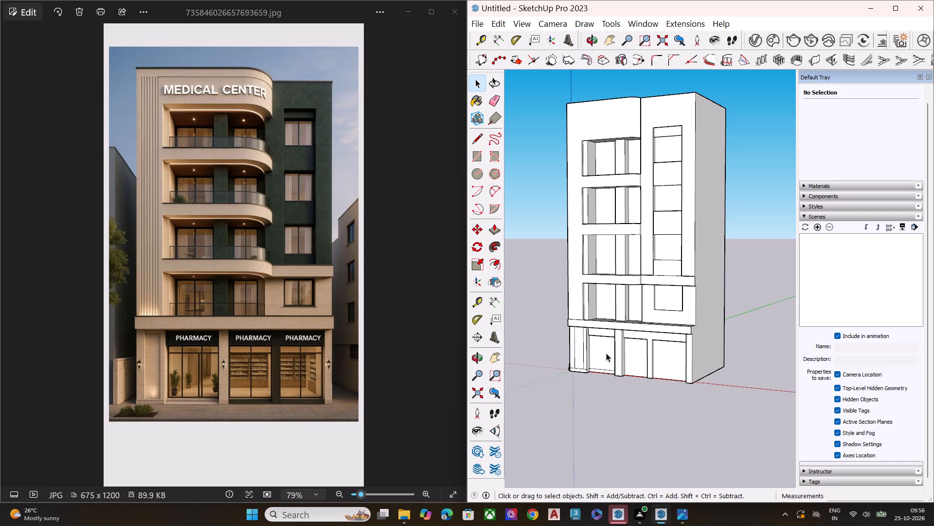
Erase the short leftover edge on the tall window recess's balcony-side wall, at the top corner of the bottom projecting panel.
scroll(601, 338, up, 1)
scroll(674, 219, up, 12)
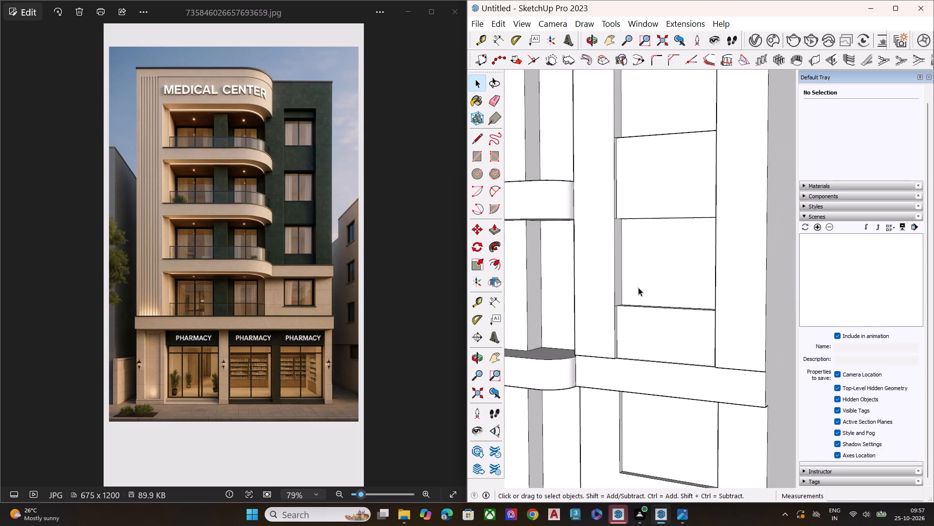
scroll(636, 289, down, 9)
middle_drag(647, 323, 534, 451)
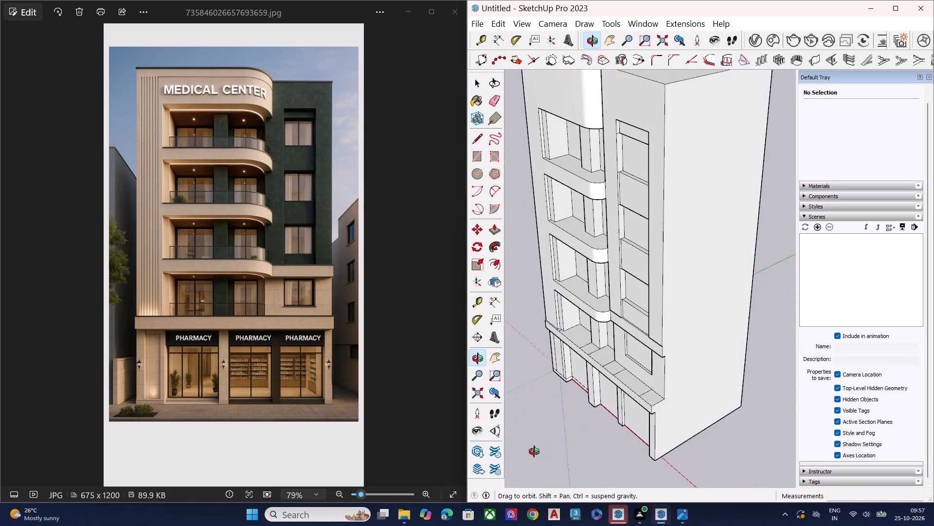
middle_drag(534, 451, 515, 312)
scroll(646, 310, up, 10)
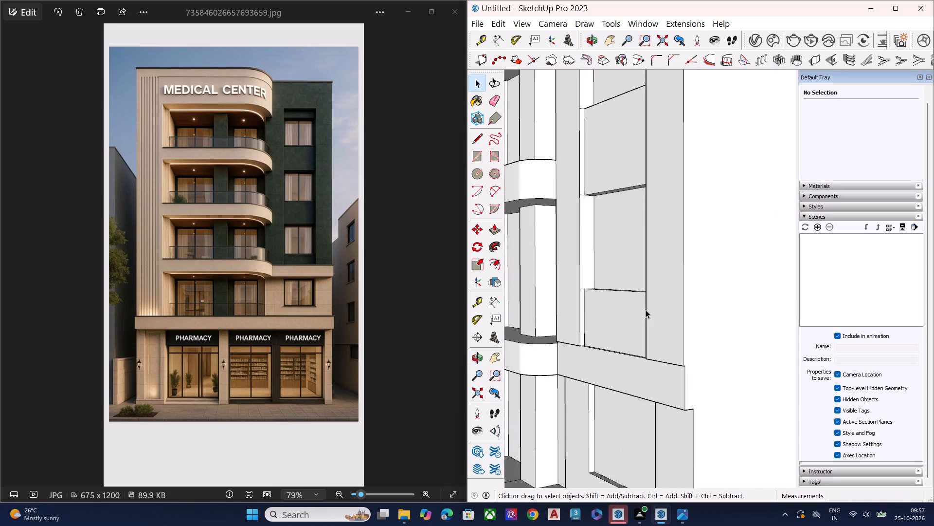
scroll(585, 304, up, 1)
scroll(585, 304, down, 1)
scroll(585, 304, up, 7)
scroll(585, 304, down, 1)
scroll(585, 304, up, 1)
key(e)
scroll(584, 287, up, 9)
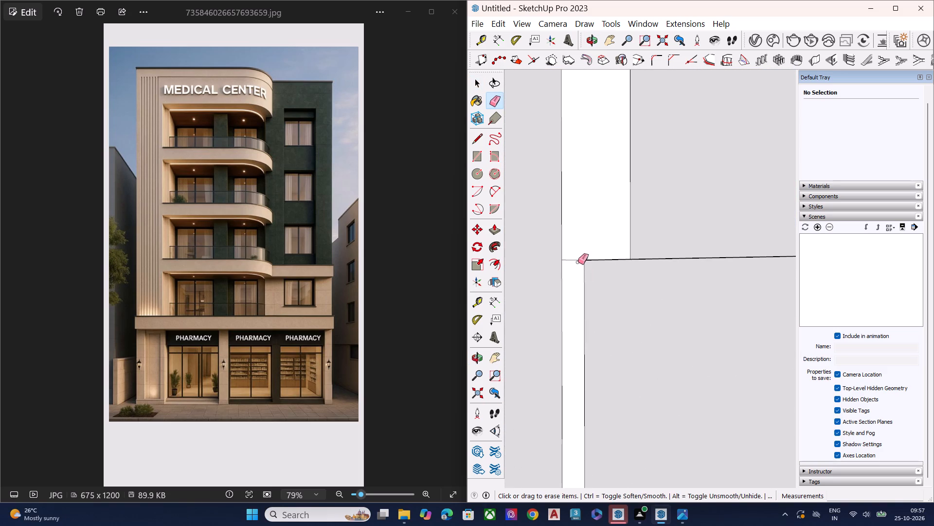
click(577, 261)
Erase the matching short edge on the tall window recess's outer side wall, at the bottom panel's top corner.
scroll(502, 287, down, 7)
scroll(549, 296, down, 3)
scroll(579, 291, up, 1)
scroll(579, 291, down, 4)
scroll(579, 293, up, 1)
scroll(579, 297, down, 2)
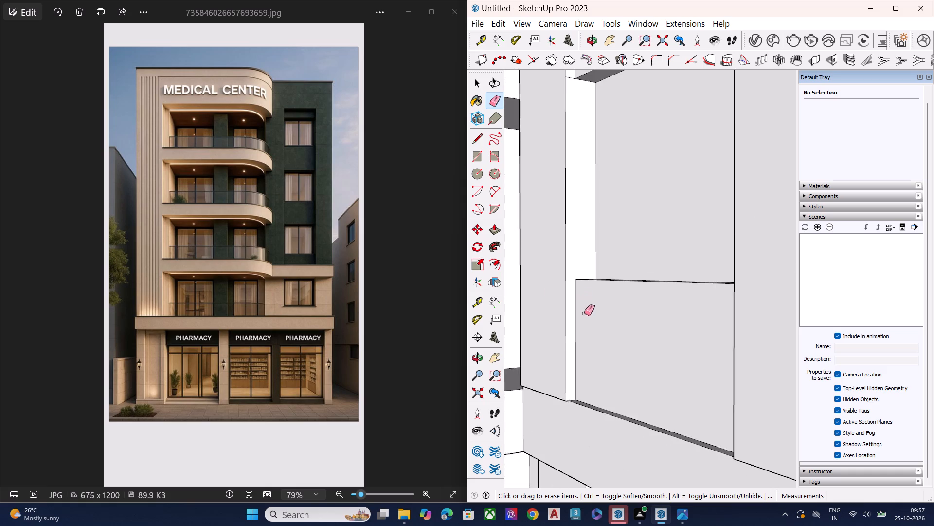
middle_drag(587, 315, 928, 323)
scroll(525, 317, down, 1)
scroll(524, 317, up, 2)
scroll(524, 317, down, 2)
scroll(524, 317, up, 1)
scroll(524, 317, down, 6)
middle_drag(595, 318, 696, 306)
scroll(696, 306, up, 6)
scroll(696, 306, down, 1)
scroll(696, 306, up, 4)
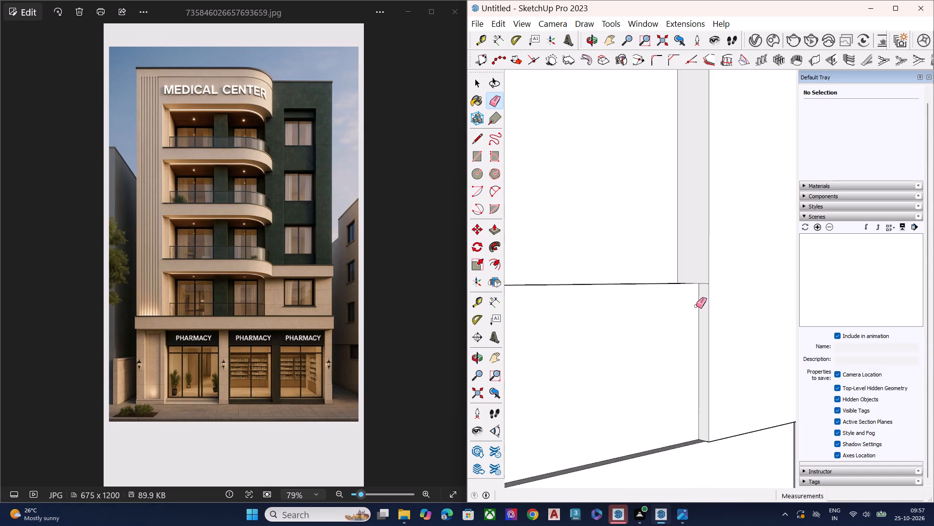
scroll(703, 290, up, 6)
click(705, 278)
Erase the two short edges on the recess's outer side wall at the lower middle panel's top and bottom corners.
scroll(667, 350, down, 6)
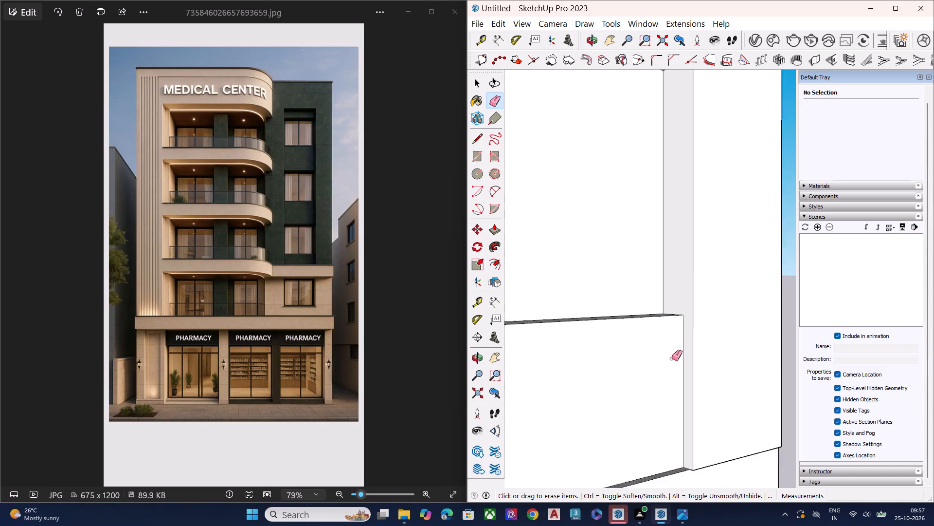
scroll(672, 358, down, 13)
middle_drag(635, 288, 685, 195)
scroll(683, 220, up, 9)
scroll(644, 270, up, 3)
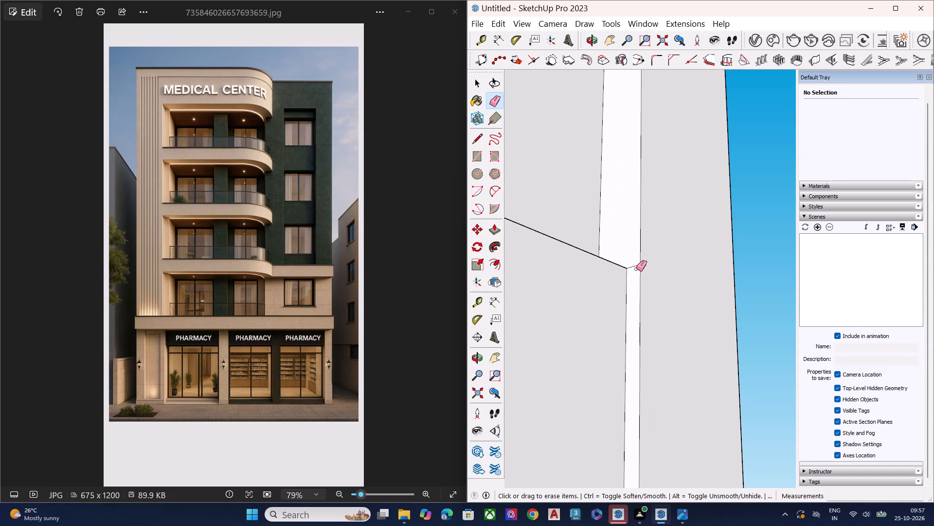
click(633, 267)
scroll(627, 244, down, 2)
scroll(628, 244, up, 1)
scroll(629, 243, down, 10)
scroll(629, 422, up, 8)
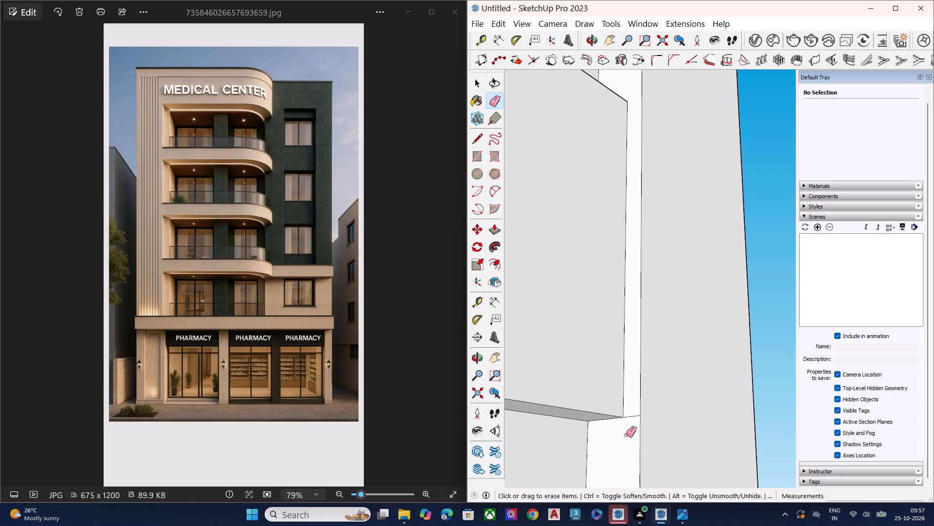
click(630, 416)
key(space)
Erase the two short edges on the recess's outer side wall at the upper middle panel's bottom and top corners.
scroll(642, 367, down, 6)
scroll(658, 364, up, 2)
scroll(660, 364, down, 5)
scroll(678, 362, up, 1)
scroll(678, 362, down, 2)
scroll(681, 363, up, 1)
scroll(681, 363, down, 3)
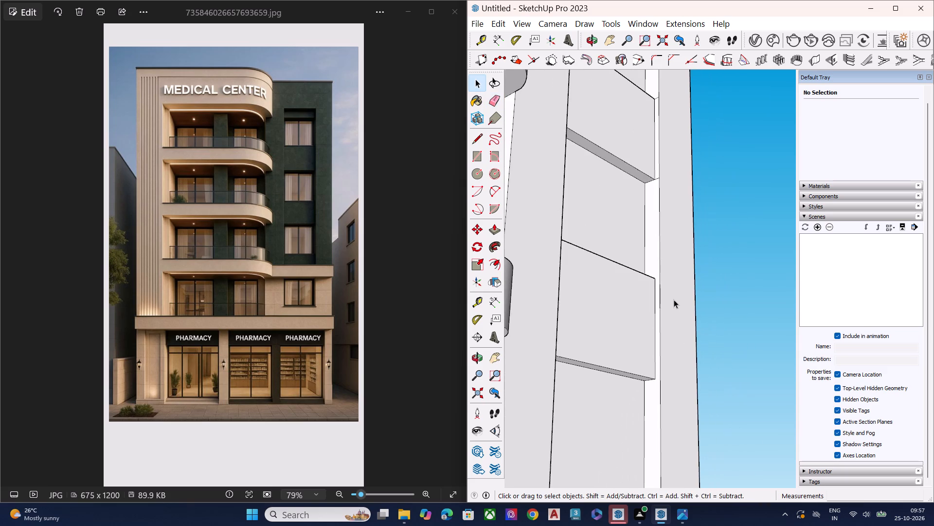
scroll(673, 299, up, 2)
scroll(666, 309, down, 6)
key(e)
scroll(660, 237, up, 4)
scroll(665, 215, down, 1)
scroll(665, 212, up, 10)
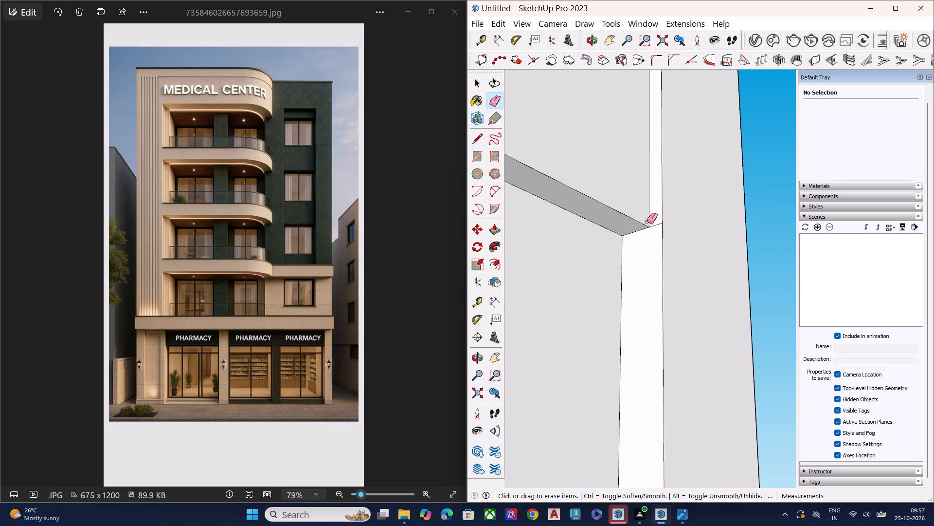
click(656, 225)
scroll(660, 305, down, 2)
scroll(660, 317, up, 1)
scroll(660, 331, down, 4)
scroll(662, 200, up, 8)
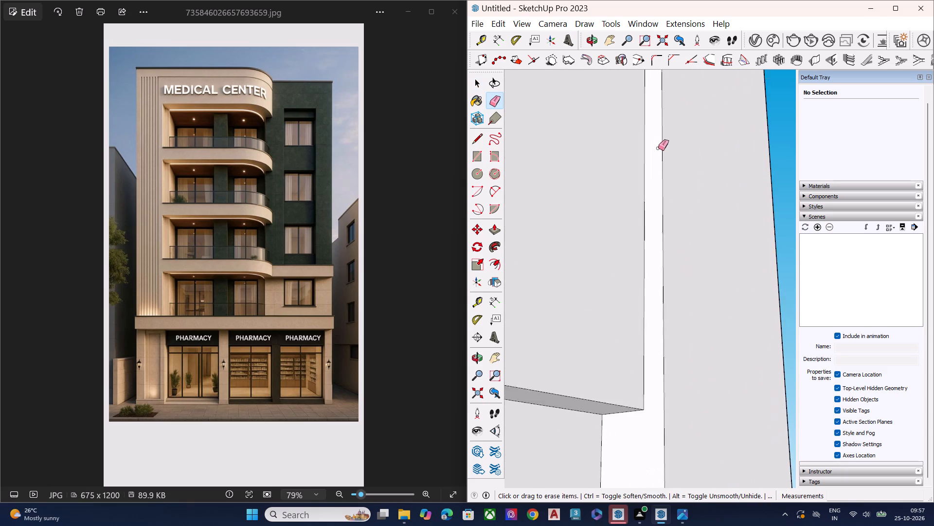
scroll(656, 169, down, 8)
scroll(643, 254, up, 2)
scroll(642, 231, down, 1)
scroll(643, 228, up, 1)
scroll(644, 224, down, 1)
scroll(648, 218, up, 3)
scroll(653, 212, down, 1)
scroll(653, 212, up, 6)
scroll(647, 178, down, 1)
scroll(647, 178, up, 2)
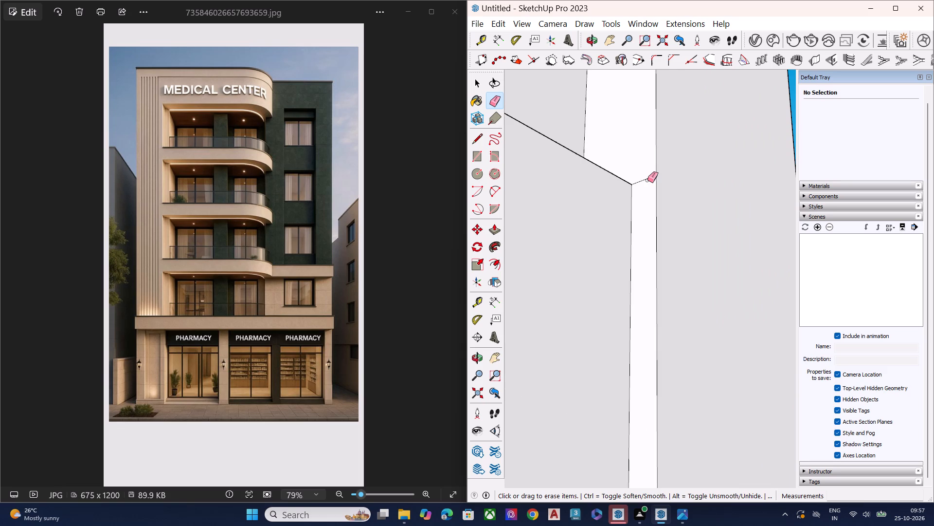
click(647, 180)
Erase the short edge on the recess's outer side wall at the topmost panel's bottom corner.
scroll(648, 260, down, 7)
scroll(644, 299, down, 2)
scroll(644, 301, up, 1)
scroll(645, 301, down, 2)
scroll(645, 303, up, 1)
scroll(646, 304, down, 11)
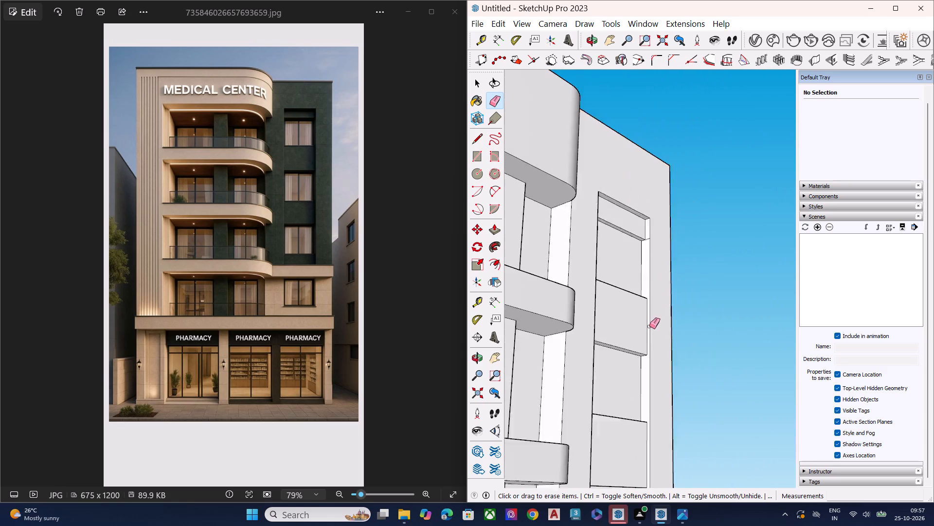
scroll(649, 326, down, 10)
scroll(638, 218, up, 1)
scroll(638, 218, down, 1)
scroll(638, 218, up, 12)
scroll(644, 258, down, 1)
scroll(644, 258, up, 4)
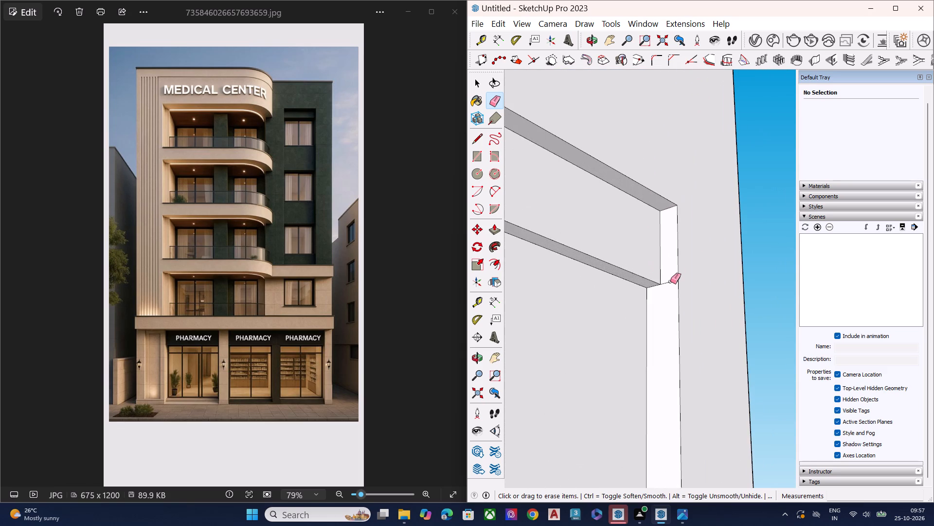
click(670, 282)
Erase the short edge on the recess's balcony-side wall at the topmost panel's bottom corner.
scroll(652, 290, down, 2)
scroll(651, 291, up, 1)
scroll(651, 291, down, 12)
middle_drag(680, 303, 448, 333)
scroll(624, 251, down, 3)
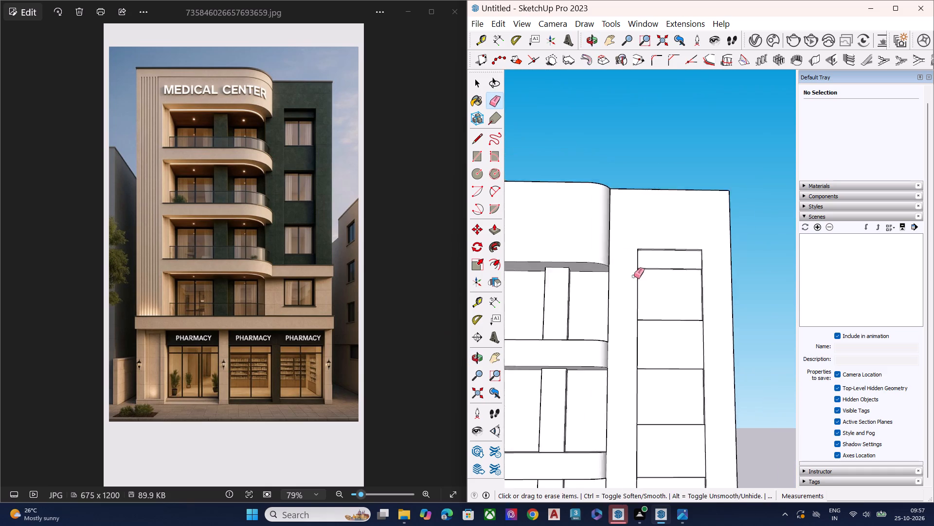
scroll(634, 276, down, 3)
middle_drag(683, 293, 459, 341)
scroll(606, 298, up, 1)
scroll(608, 295, down, 3)
scroll(608, 295, up, 1)
scroll(608, 295, down, 2)
scroll(609, 295, up, 1)
scroll(609, 295, down, 1)
scroll(609, 295, up, 4)
scroll(663, 286, up, 4)
middle_drag(663, 286, 631, 292)
scroll(631, 292, down, 1)
scroll(631, 292, up, 5)
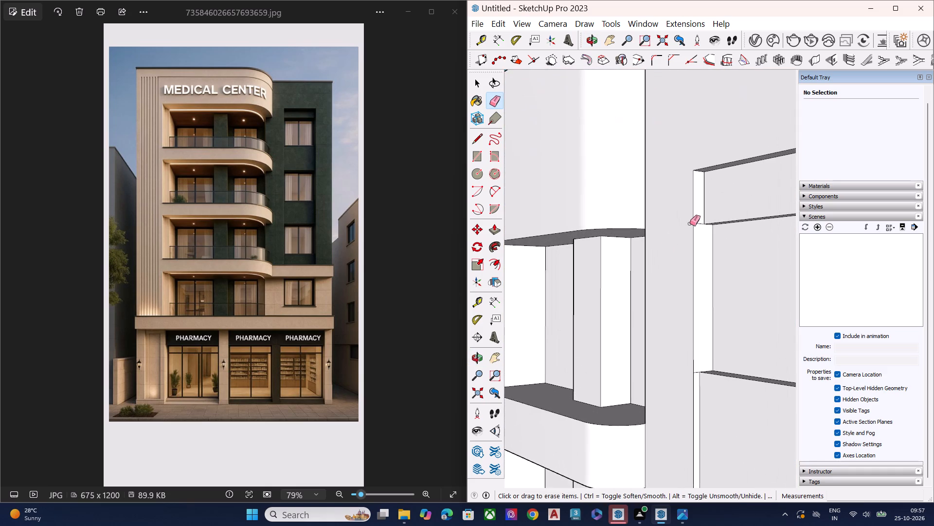
scroll(690, 224, up, 3)
scroll(690, 224, down, 1)
scroll(690, 224, up, 2)
scroll(695, 224, down, 2)
scroll(702, 225, up, 2)
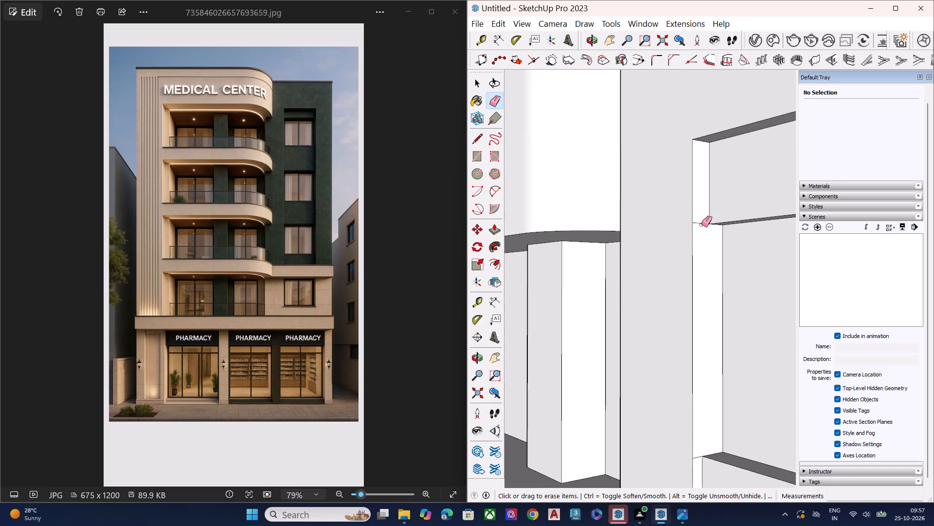
click(701, 223)
key(space)
Erase the short edges on the recess's balcony-side wall at the upper middle panel's top and bottom corners.
scroll(620, 220, down, 9)
scroll(626, 222, up, 1)
scroll(626, 222, down, 2)
scroll(629, 214, up, 1)
scroll(631, 214, down, 8)
middle_drag(651, 290, 619, 294)
scroll(617, 294, up, 3)
key(e)
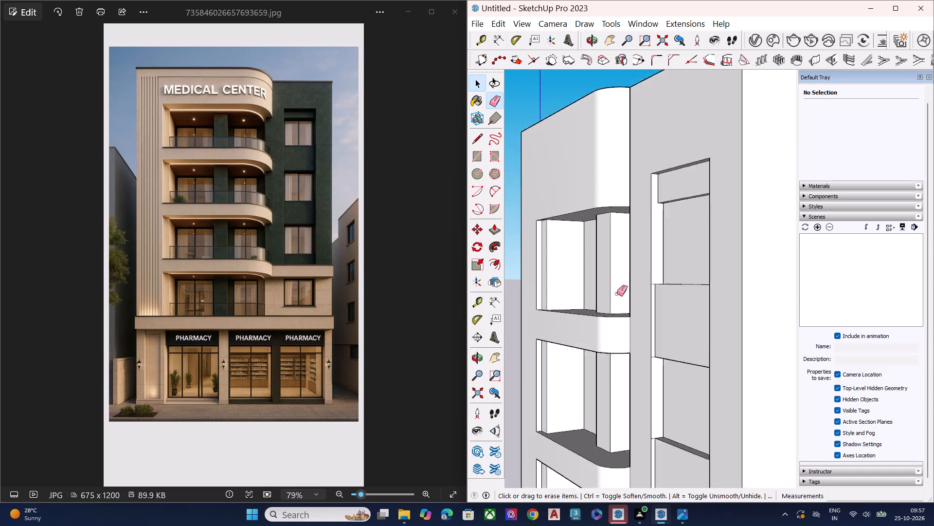
scroll(617, 294, up, 7)
scroll(656, 302, down, 1)
scroll(656, 302, up, 3)
scroll(662, 301, down, 4)
scroll(665, 300, up, 8)
scroll(667, 264, down, 1)
scroll(668, 264, up, 3)
click(667, 252)
click(668, 255)
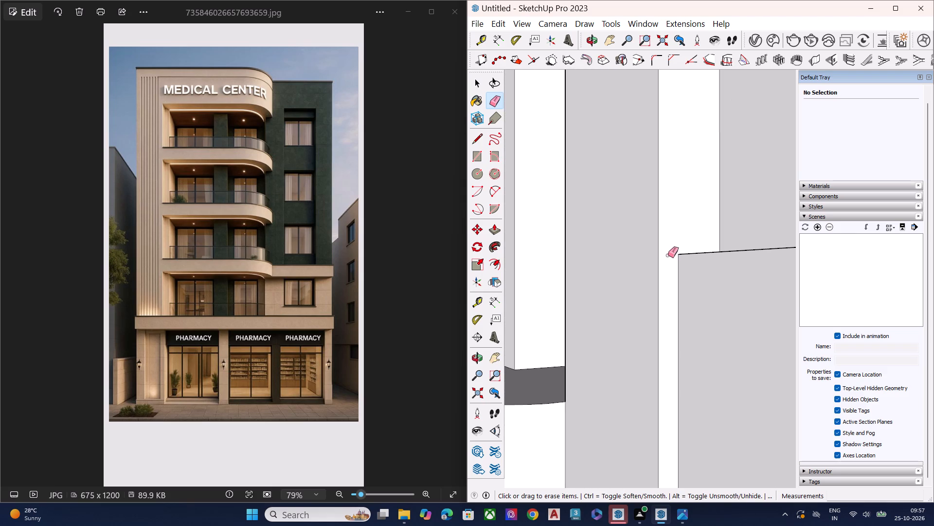
scroll(662, 247, down, 10)
scroll(655, 239, up, 4)
scroll(655, 239, down, 4)
scroll(655, 239, up, 1)
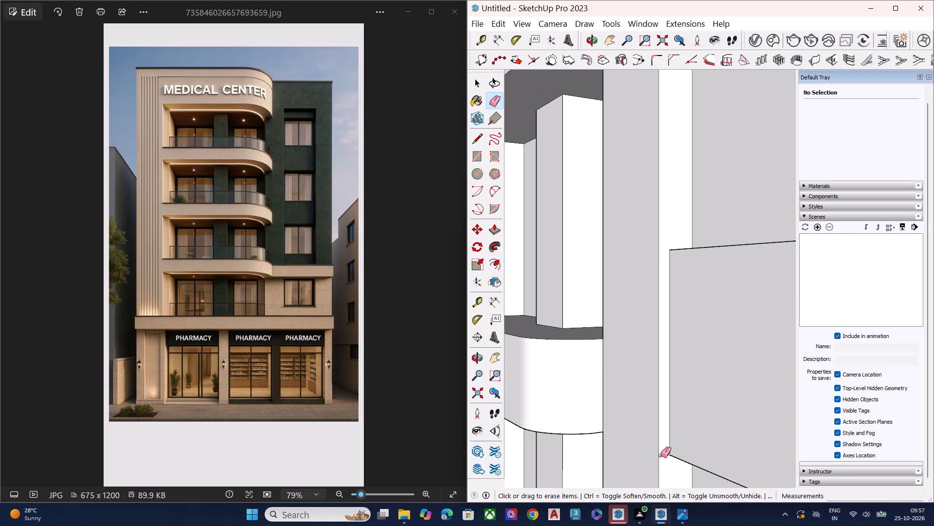
click(665, 455)
Erase the two short edges on the recess's balcony-side wall at the lower middle panel's top and bottom corners.
scroll(636, 281, down, 4)
scroll(634, 277, up, 3)
scroll(634, 277, down, 6)
scroll(628, 250, up, 2)
scroll(626, 234, down, 1)
scroll(626, 234, up, 1)
scroll(626, 234, down, 1)
scroll(626, 234, up, 3)
scroll(626, 234, down, 3)
scroll(626, 225, up, 1)
scroll(626, 225, down, 7)
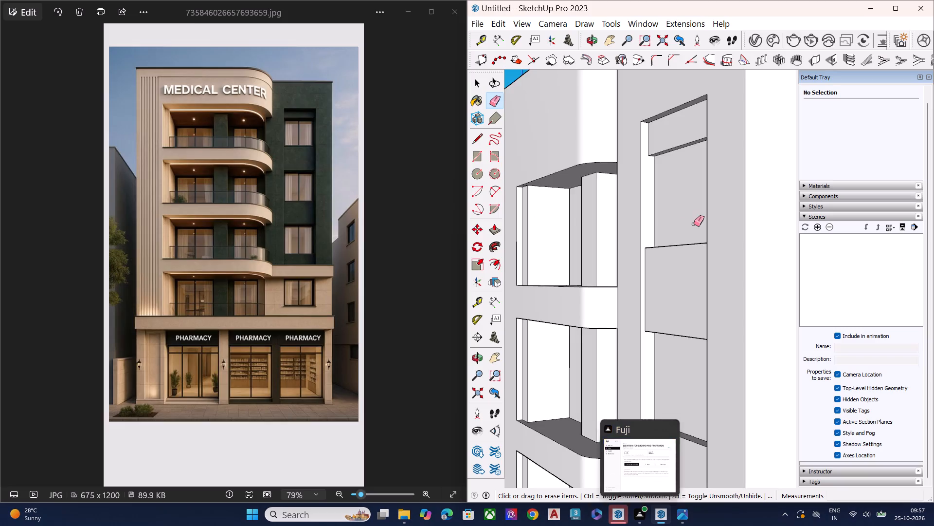
scroll(694, 224, down, 9)
scroll(664, 364, up, 7)
scroll(606, 346, up, 6)
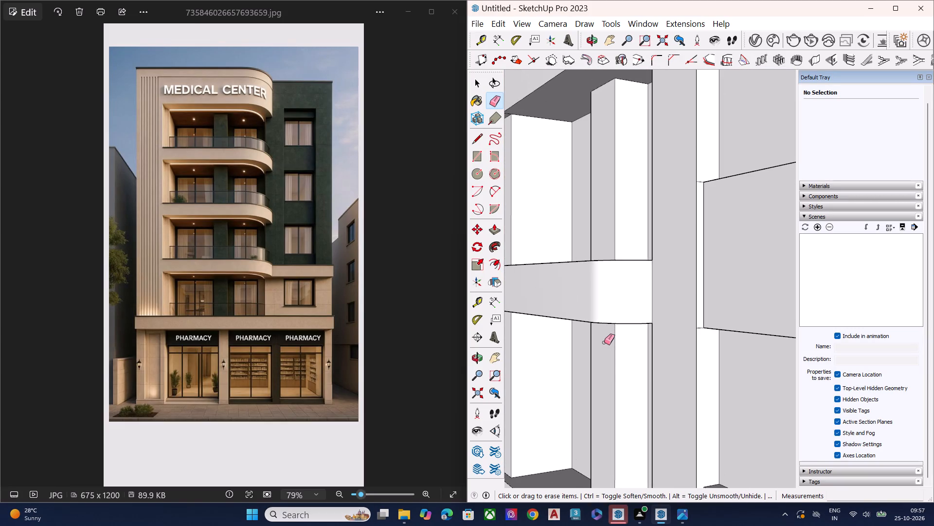
scroll(703, 178, up, 4)
scroll(703, 177, down, 2)
scroll(703, 179, up, 1)
click(699, 183)
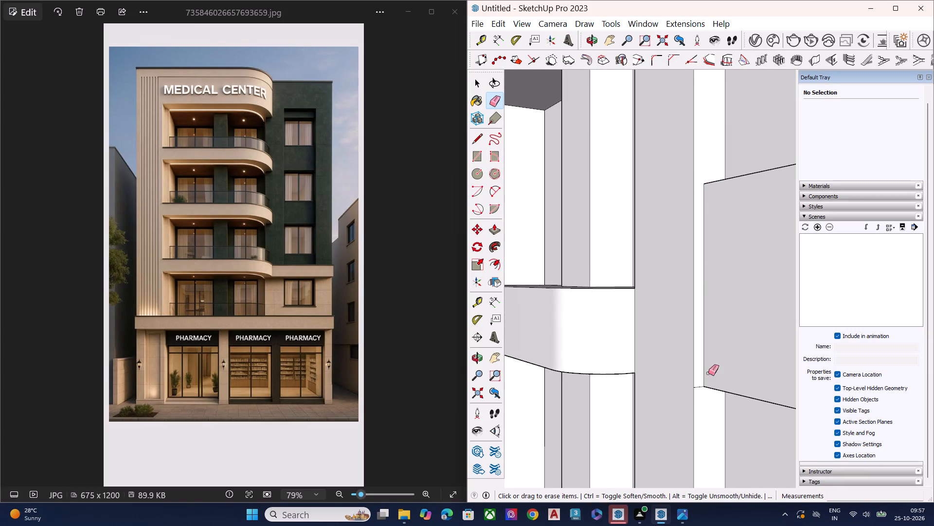
click(700, 387)
Inspect the recess's balcony-side wall down to its lowest panel for remaining stray edges.
scroll(701, 271, down, 3)
scroll(697, 270, up, 1)
scroll(675, 267, down, 6)
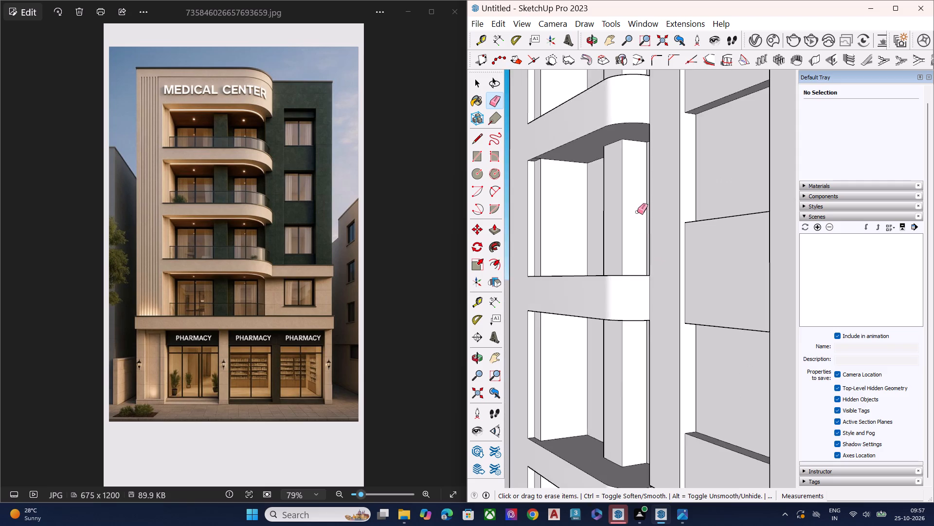
scroll(637, 212, down, 6)
scroll(657, 403, up, 9)
scroll(666, 173, up, 4)
scroll(659, 162, down, 1)
scroll(659, 162, up, 3)
scroll(659, 162, down, 2)
scroll(656, 165, up, 2)
scroll(656, 166, down, 3)
scroll(649, 169, up, 4)
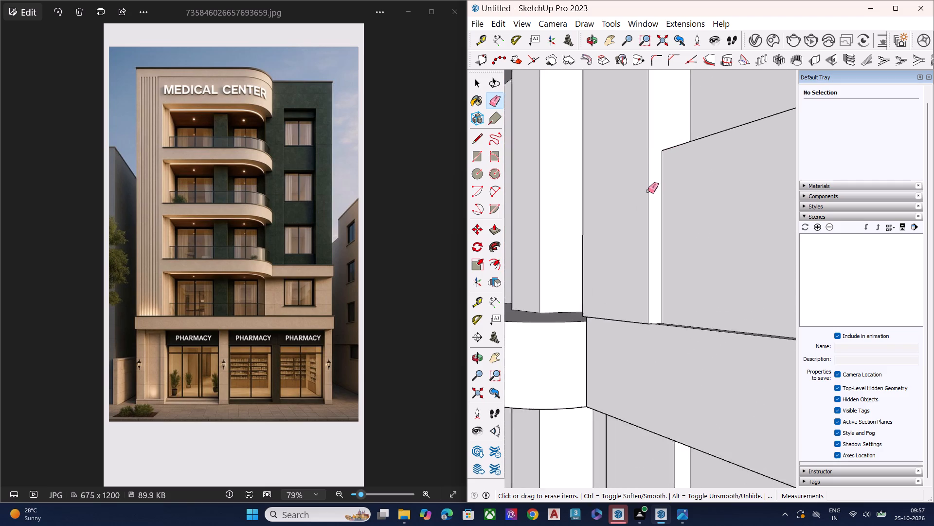
scroll(648, 191, up, 2)
scroll(648, 197, down, 1)
scroll(648, 198, up, 4)
scroll(634, 224, down, 13)
scroll(616, 254, up, 1)
scroll(616, 255, down, 4)
scroll(617, 270, up, 2)
scroll(621, 280, down, 3)
Examine the lower floors of the front facade and the building's side from the outer corner.
middle_drag(582, 303, 735, 291)
key(space)
scroll(735, 291, up, 1)
scroll(734, 291, down, 11)
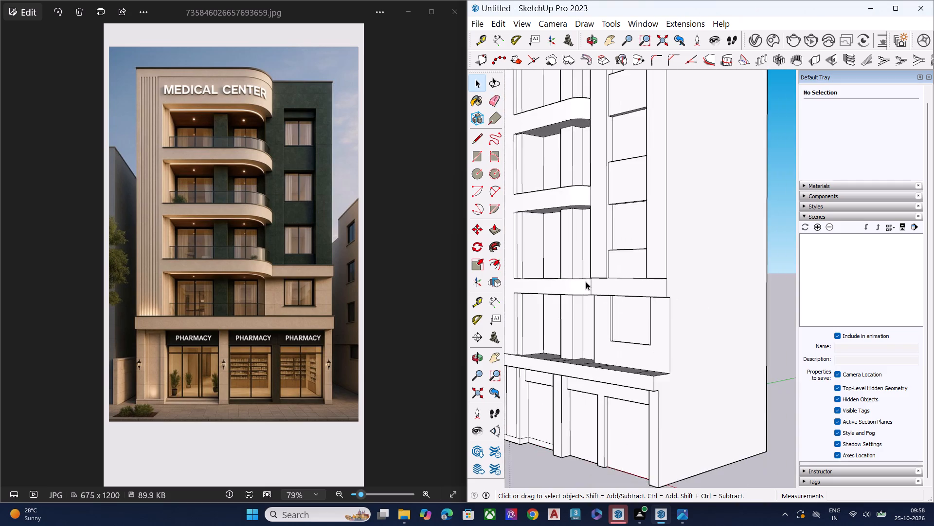
scroll(586, 279, up, 1)
scroll(586, 279, down, 1)
scroll(587, 281, up, 5)
scroll(588, 282, down, 5)
middle_drag(616, 342, 700, 324)
double_click(757, 421)
key(space)
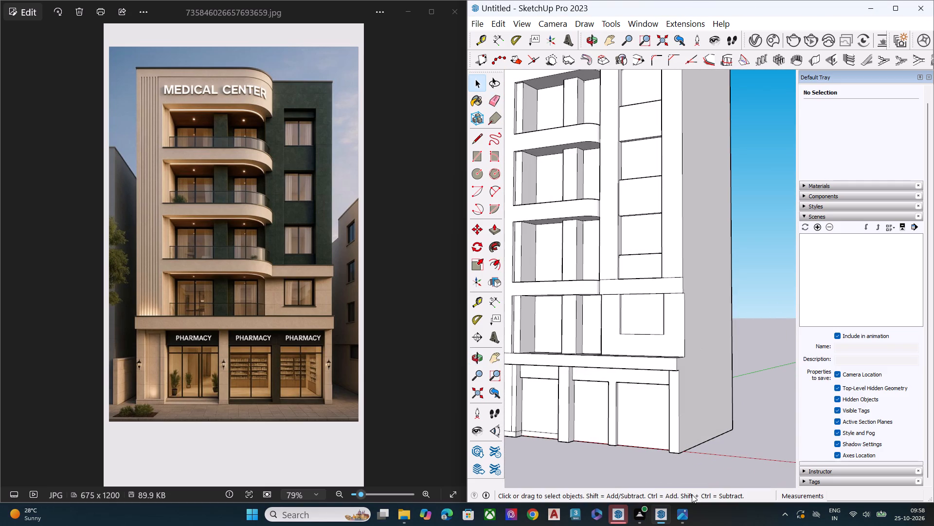
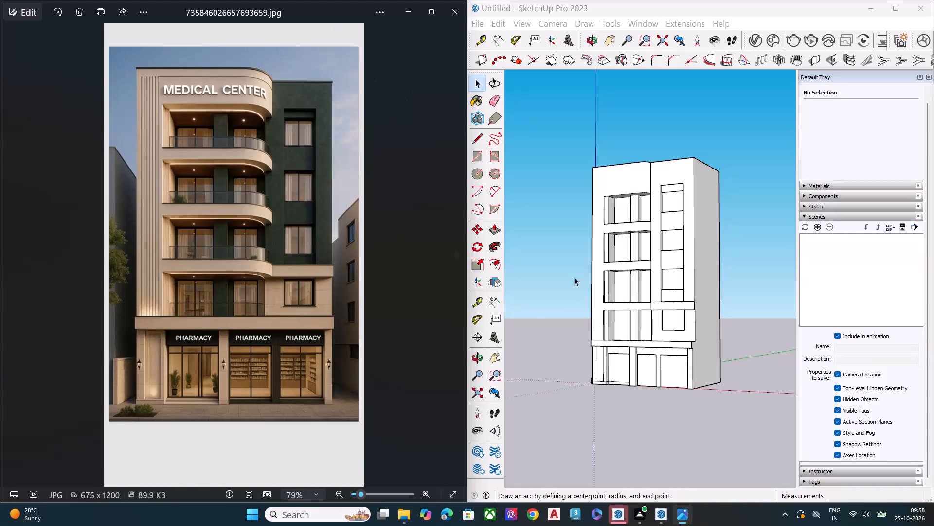
Examine the building model's front façade and recessed balconies against the medical center reference image.
scroll(624, 299, down, 5)
scroll(659, 317, up, 1)
scroll(682, 330, down, 4)
middle_drag(684, 344, 742, 334)
scroll(721, 334, up, 2)
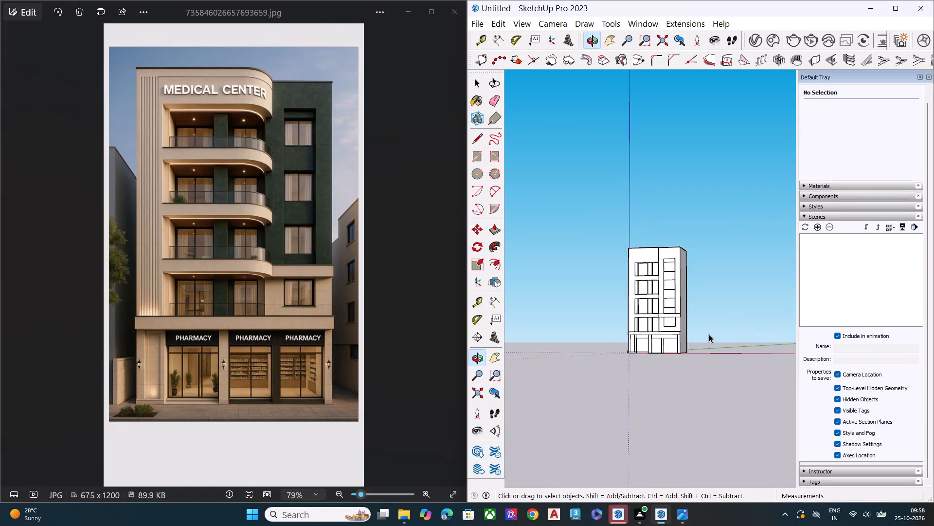
scroll(709, 334, up, 7)
middle_drag(664, 359, 578, 324)
scroll(668, 351, up, 3)
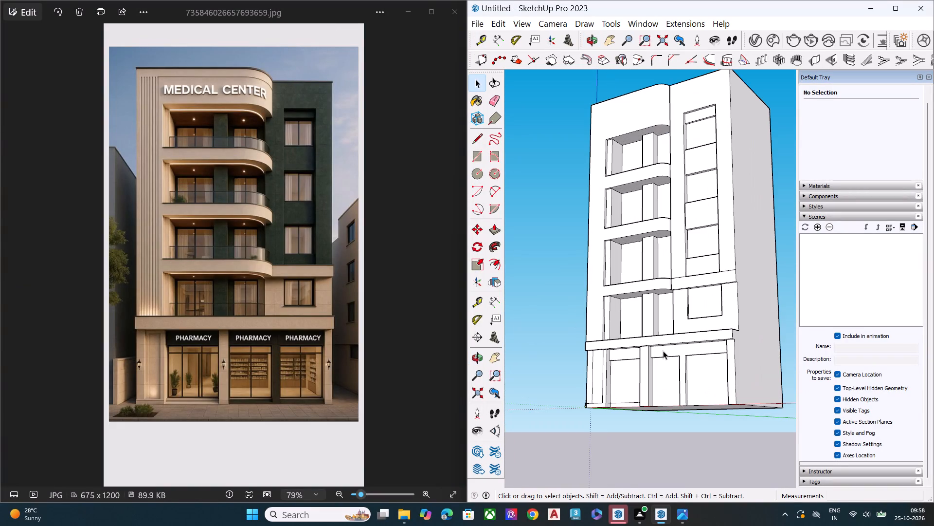
key(space)
key(space)
scroll(621, 344, down, 1)
scroll(618, 346, up, 1)
scroll(617, 349, down, 1)
scroll(617, 349, up, 2)
scroll(617, 350, down, 1)
scroll(617, 350, up, 1)
scroll(617, 350, down, 4)
middle_drag(627, 337, 731, 333)
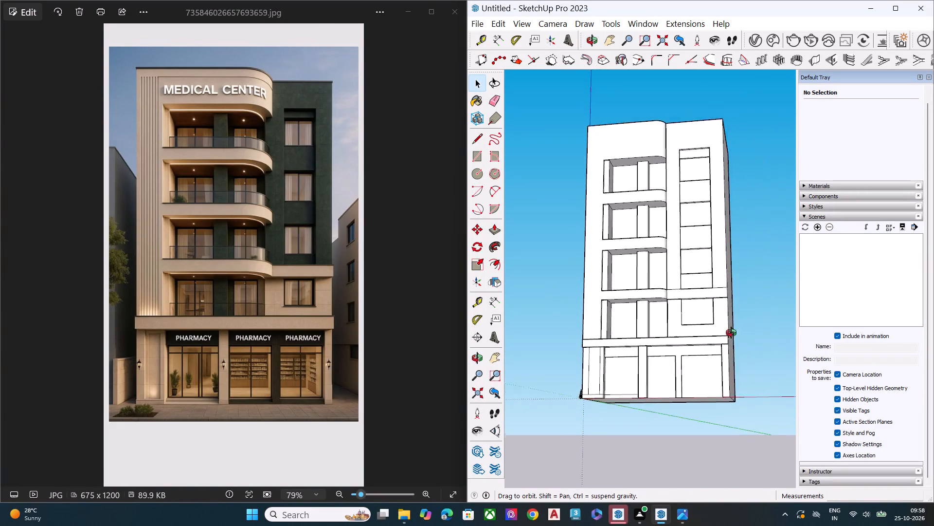
middle_drag(731, 333, 731, 331)
scroll(730, 297, up, 3)
scroll(693, 211, down, 1)
scroll(692, 211, up, 5)
scroll(671, 248, down, 2)
scroll(656, 282, up, 1)
scroll(654, 301, down, 3)
middle_drag(675, 289, 548, 404)
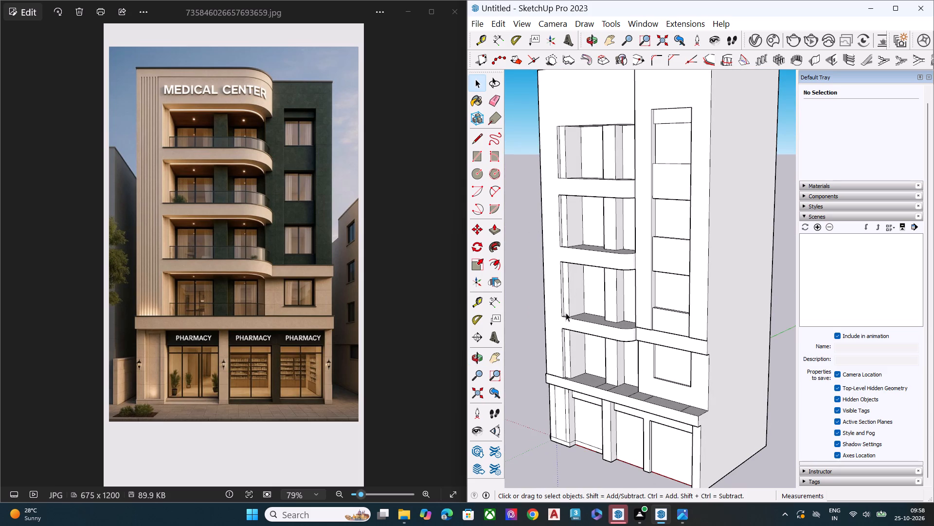
middle_drag(589, 368, 567, 320)
scroll(312, 344, up, 3)
scroll(244, 322, down, 1)
scroll(240, 320, up, 6)
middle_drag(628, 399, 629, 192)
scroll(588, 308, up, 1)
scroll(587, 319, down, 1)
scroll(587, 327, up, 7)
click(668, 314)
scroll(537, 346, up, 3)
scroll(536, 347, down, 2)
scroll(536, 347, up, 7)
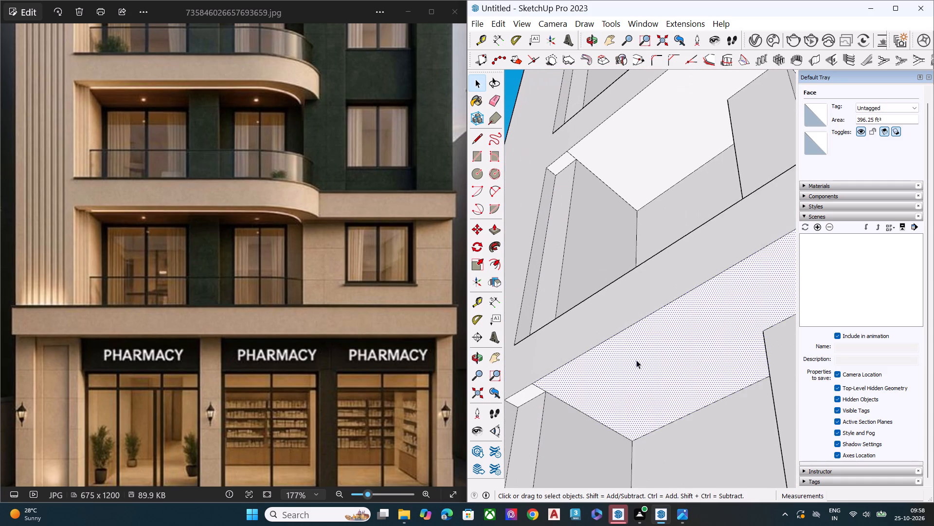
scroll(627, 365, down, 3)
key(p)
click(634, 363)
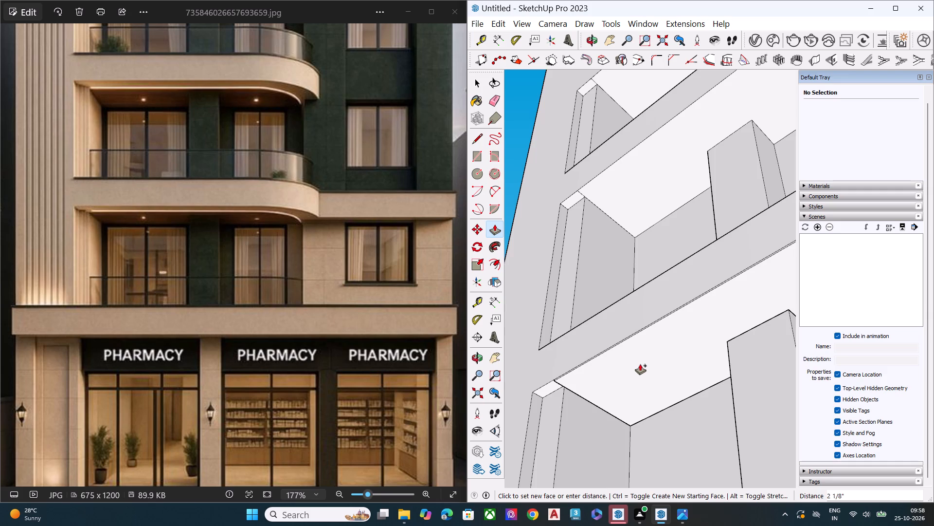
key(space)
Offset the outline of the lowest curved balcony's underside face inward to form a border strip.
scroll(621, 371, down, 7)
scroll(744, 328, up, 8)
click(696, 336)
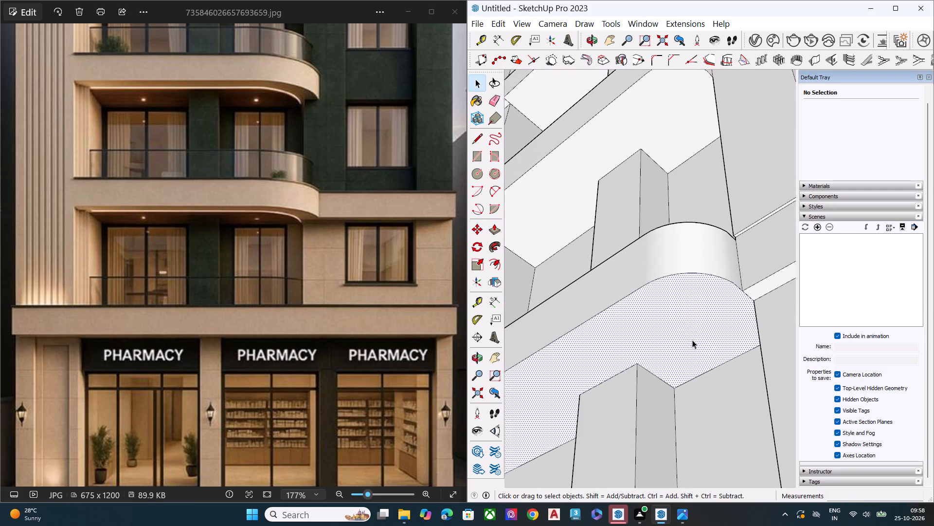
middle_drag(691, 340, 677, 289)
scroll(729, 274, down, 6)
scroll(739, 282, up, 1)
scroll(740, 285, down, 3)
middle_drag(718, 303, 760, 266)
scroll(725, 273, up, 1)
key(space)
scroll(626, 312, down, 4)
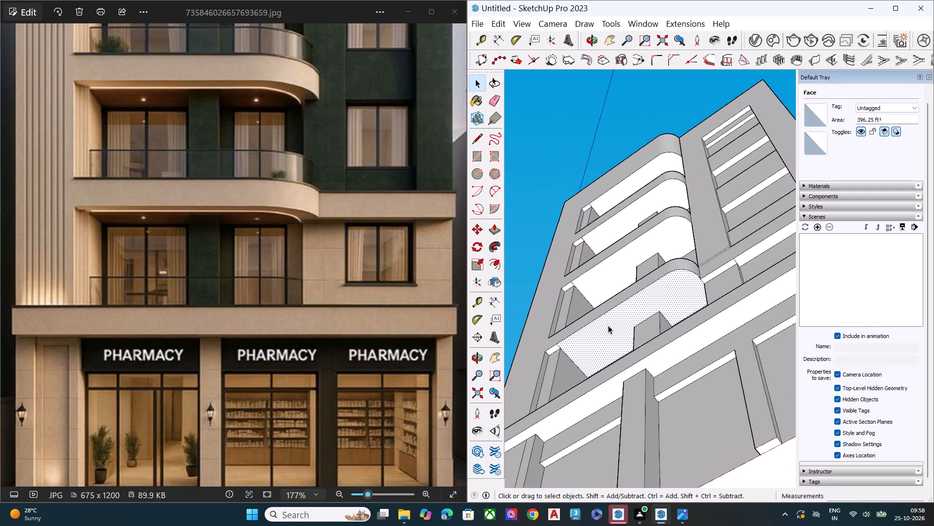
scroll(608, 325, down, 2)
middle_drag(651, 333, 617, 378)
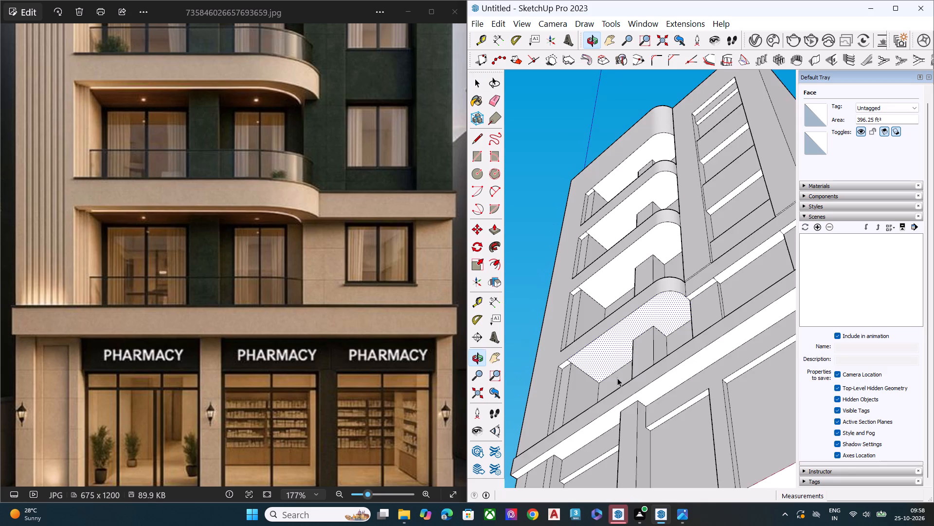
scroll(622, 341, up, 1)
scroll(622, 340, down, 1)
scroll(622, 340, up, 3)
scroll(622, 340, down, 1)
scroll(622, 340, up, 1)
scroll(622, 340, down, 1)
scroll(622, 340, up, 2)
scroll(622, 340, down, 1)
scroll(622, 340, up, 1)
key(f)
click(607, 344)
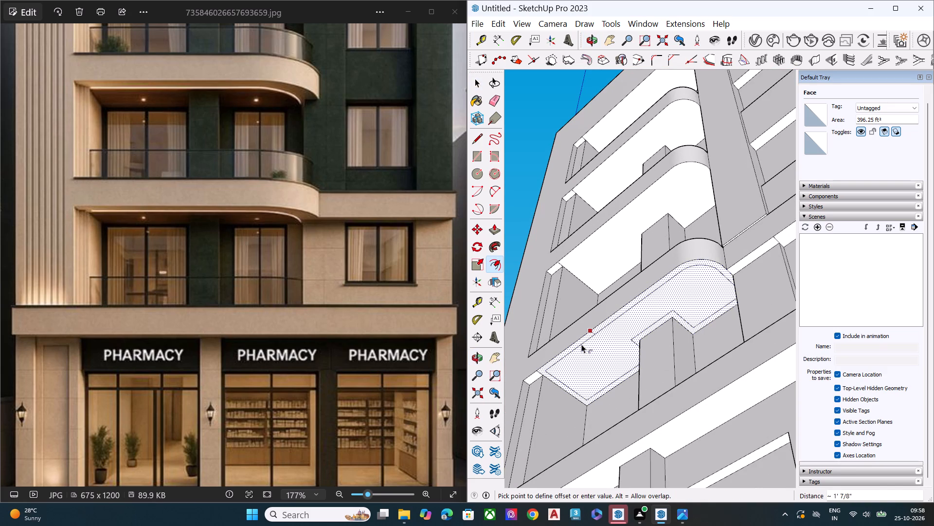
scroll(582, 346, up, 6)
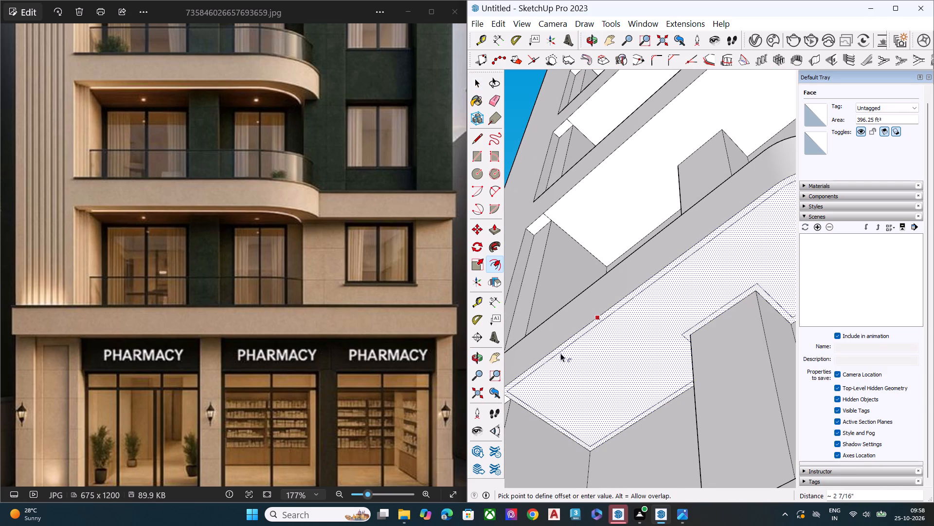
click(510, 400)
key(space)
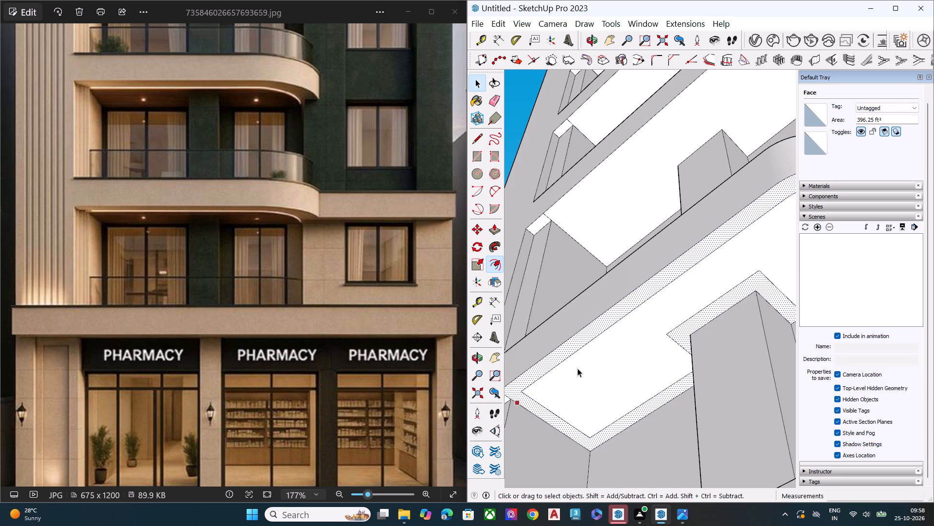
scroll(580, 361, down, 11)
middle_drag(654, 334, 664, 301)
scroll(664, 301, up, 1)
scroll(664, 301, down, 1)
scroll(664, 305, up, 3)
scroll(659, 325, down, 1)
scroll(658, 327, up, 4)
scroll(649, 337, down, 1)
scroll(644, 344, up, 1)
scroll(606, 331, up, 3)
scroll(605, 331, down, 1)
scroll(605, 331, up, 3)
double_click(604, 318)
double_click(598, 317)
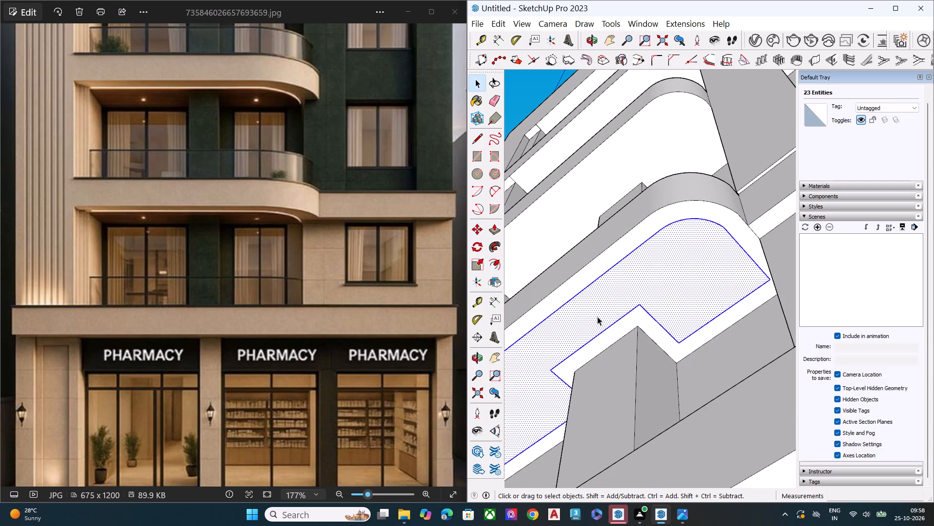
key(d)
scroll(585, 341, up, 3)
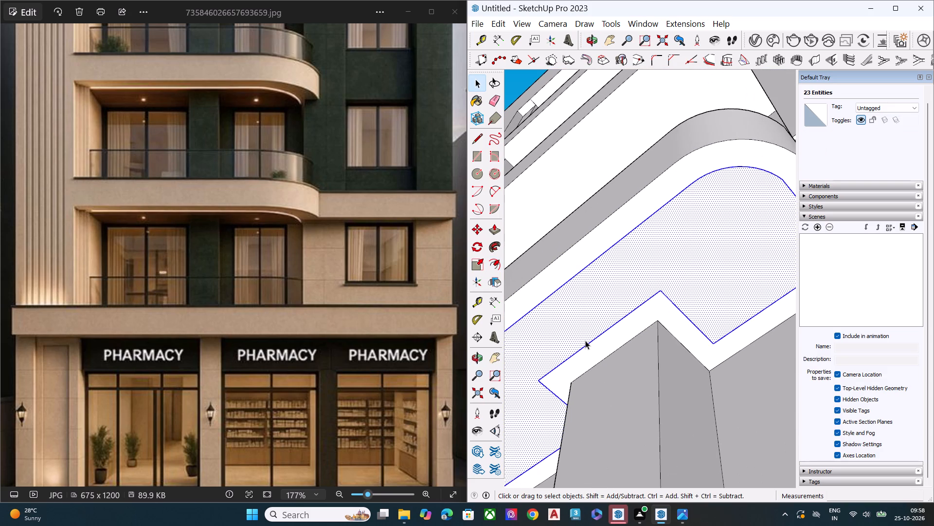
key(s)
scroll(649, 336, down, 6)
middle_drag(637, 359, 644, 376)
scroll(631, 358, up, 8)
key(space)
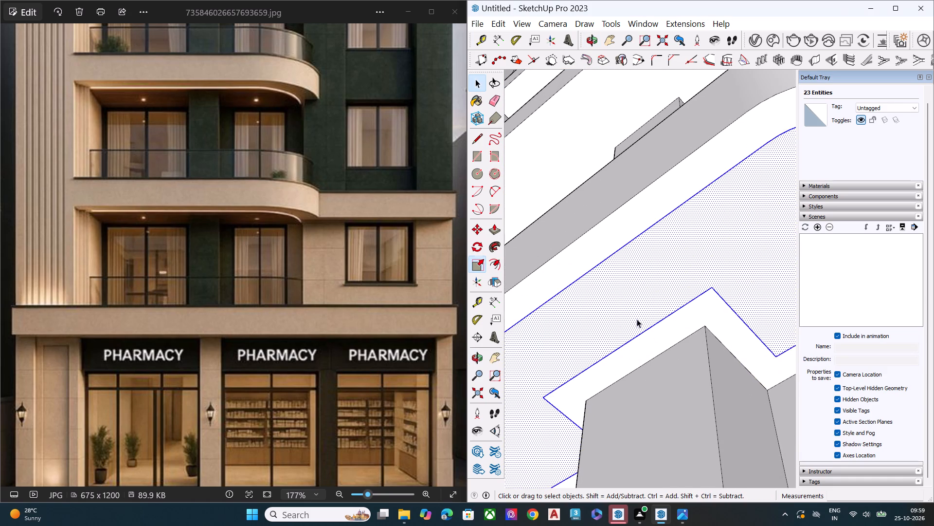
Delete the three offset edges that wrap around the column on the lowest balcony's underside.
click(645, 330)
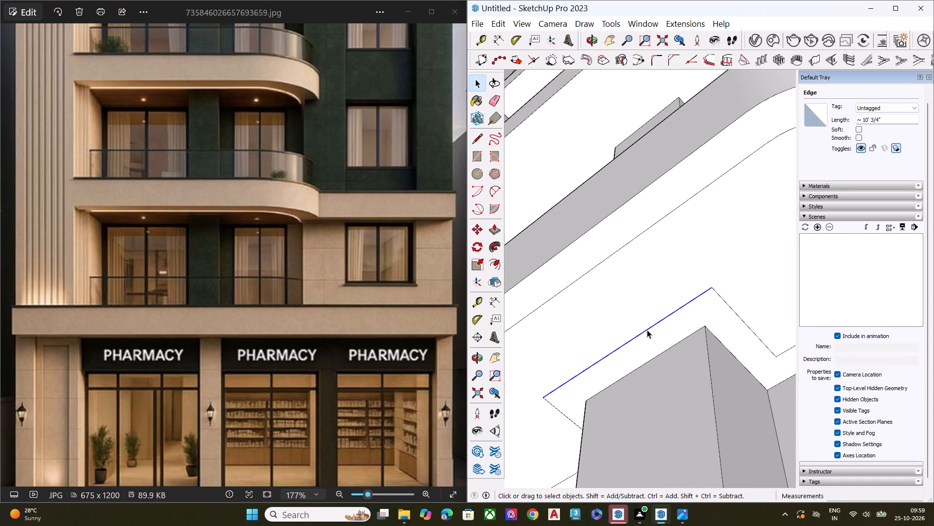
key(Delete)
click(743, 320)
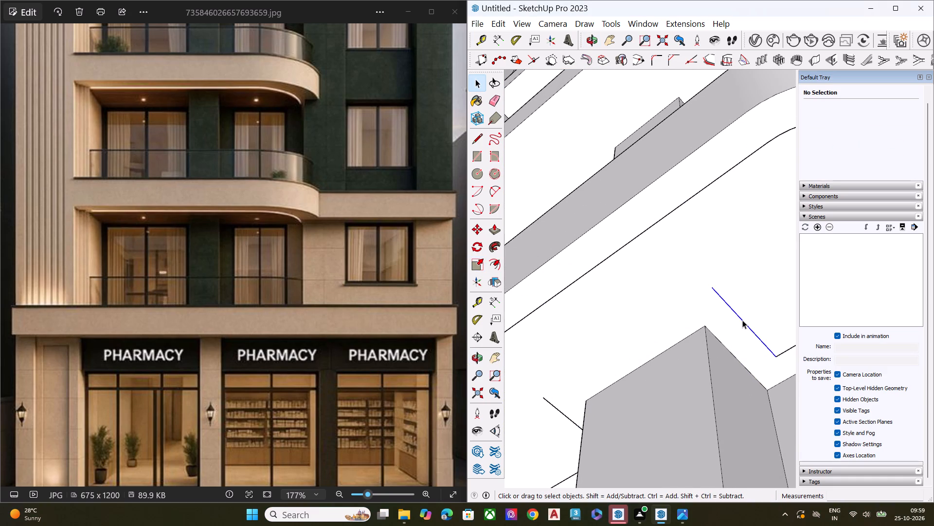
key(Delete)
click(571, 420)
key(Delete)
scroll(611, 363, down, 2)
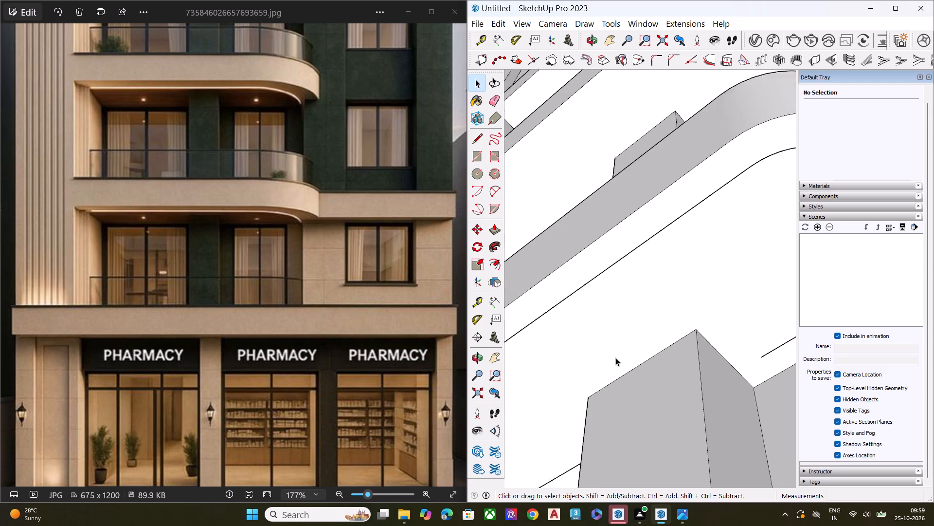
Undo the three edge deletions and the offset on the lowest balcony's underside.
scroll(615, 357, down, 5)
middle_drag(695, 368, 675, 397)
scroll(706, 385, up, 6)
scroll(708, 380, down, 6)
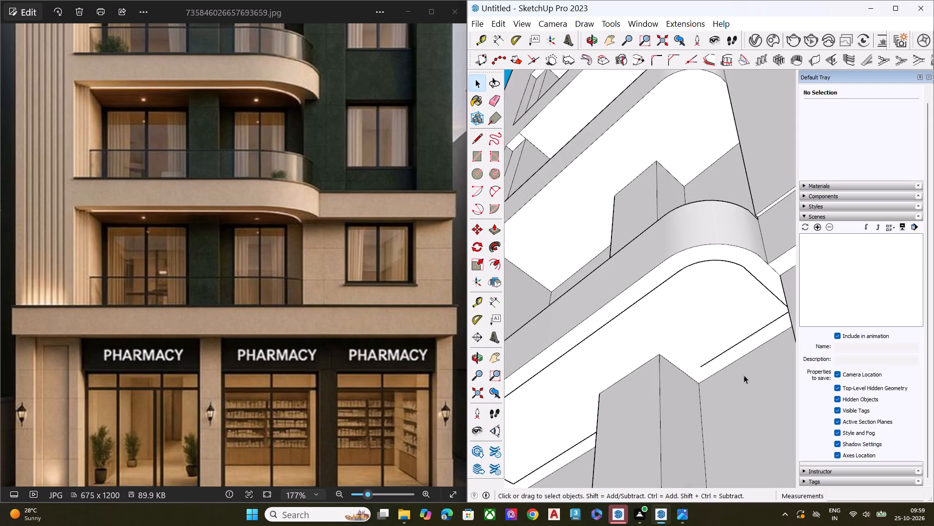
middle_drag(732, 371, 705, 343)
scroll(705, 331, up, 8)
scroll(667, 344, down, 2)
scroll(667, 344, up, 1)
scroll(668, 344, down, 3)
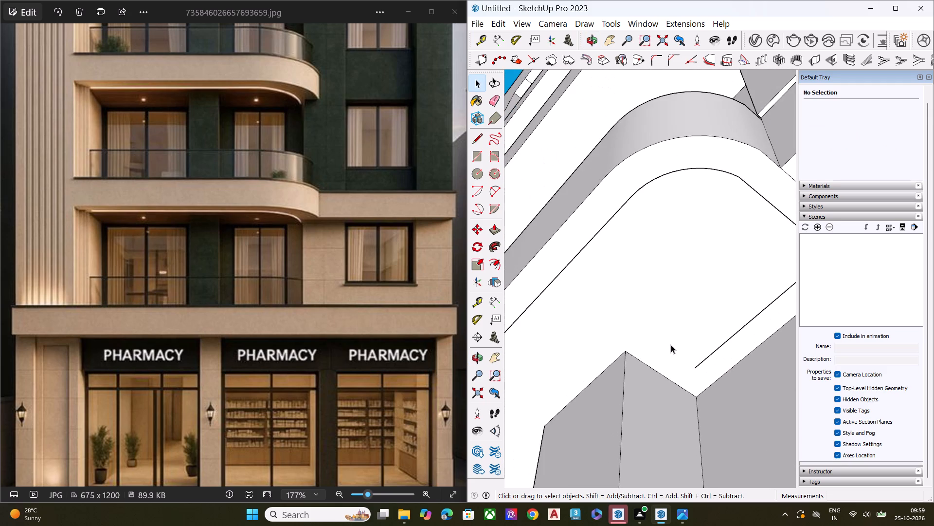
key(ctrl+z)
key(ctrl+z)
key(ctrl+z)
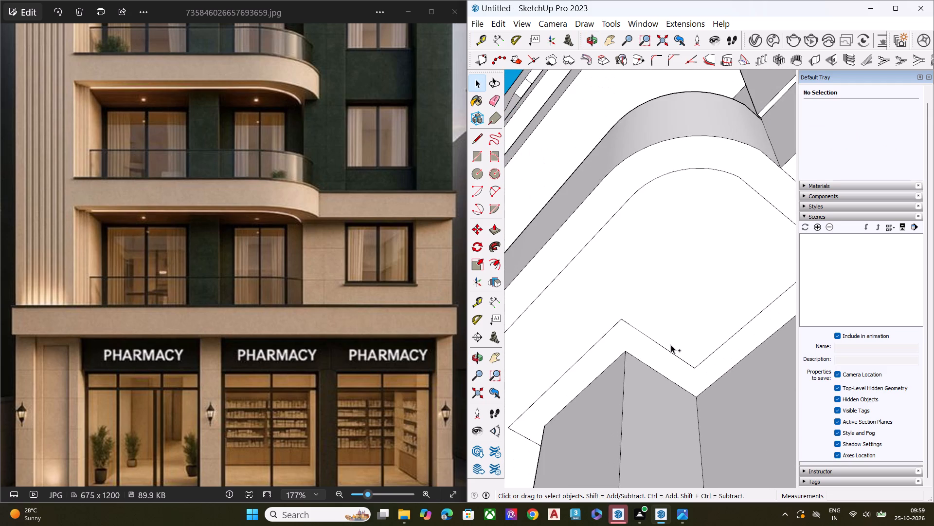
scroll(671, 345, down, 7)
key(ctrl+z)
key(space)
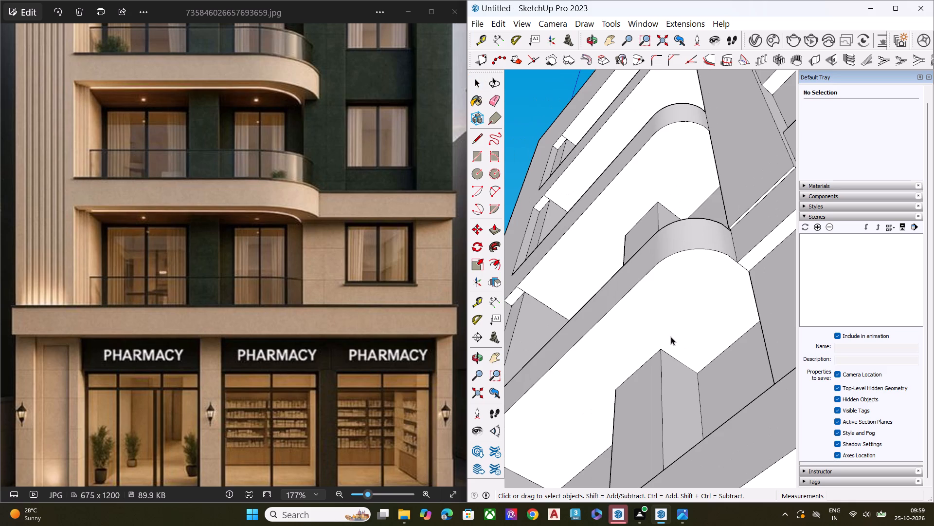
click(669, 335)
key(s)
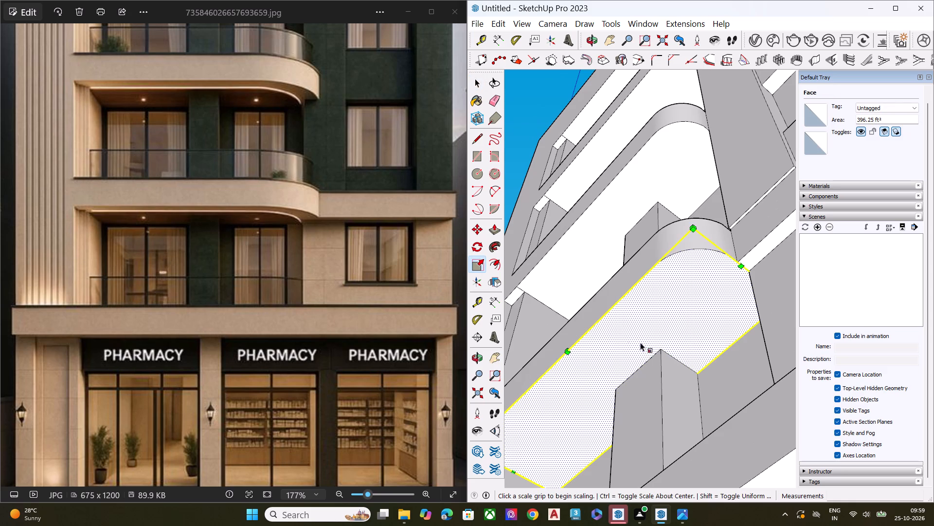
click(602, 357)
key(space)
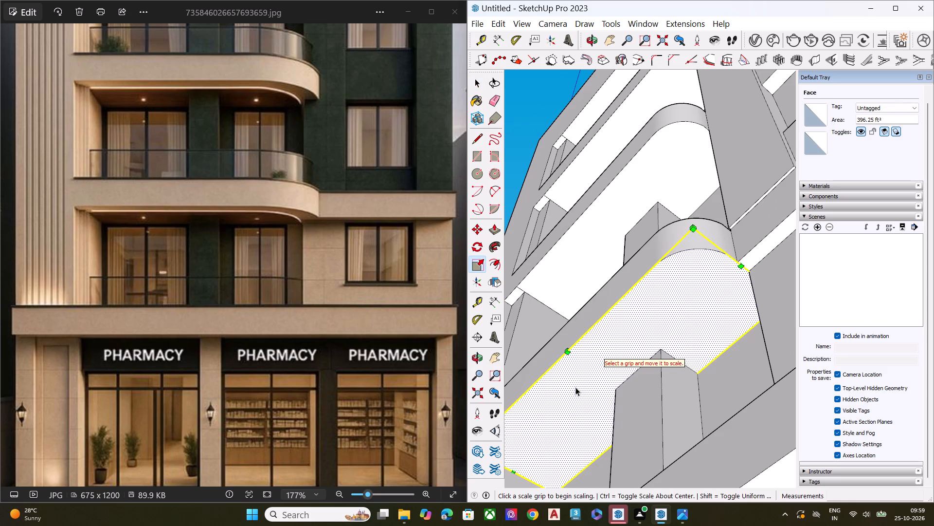
Offset the lowest curved balcony's underside face inward by about 9 7/16".
scroll(581, 365, down, 9)
middle_drag(616, 376, 618, 394)
key(f)
scroll(608, 378, up, 7)
scroll(607, 377, down, 1)
scroll(607, 377, up, 2)
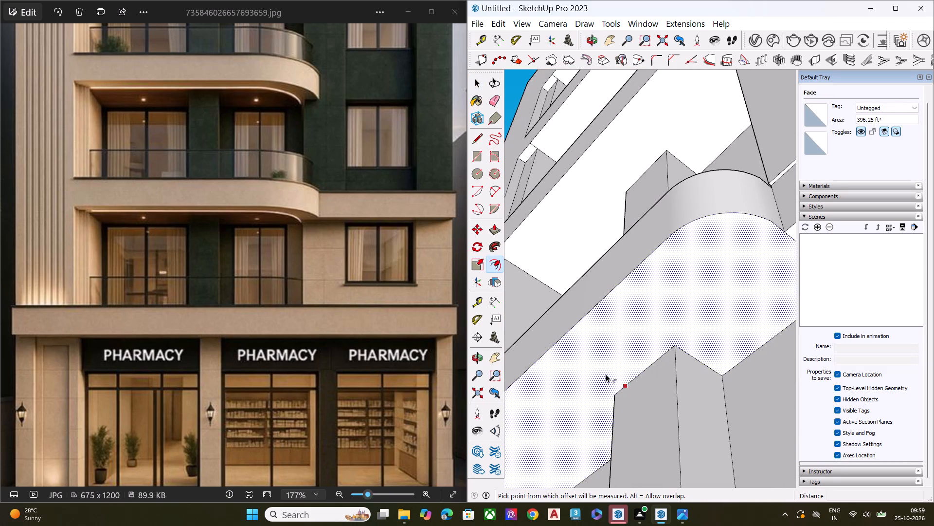
click(606, 374)
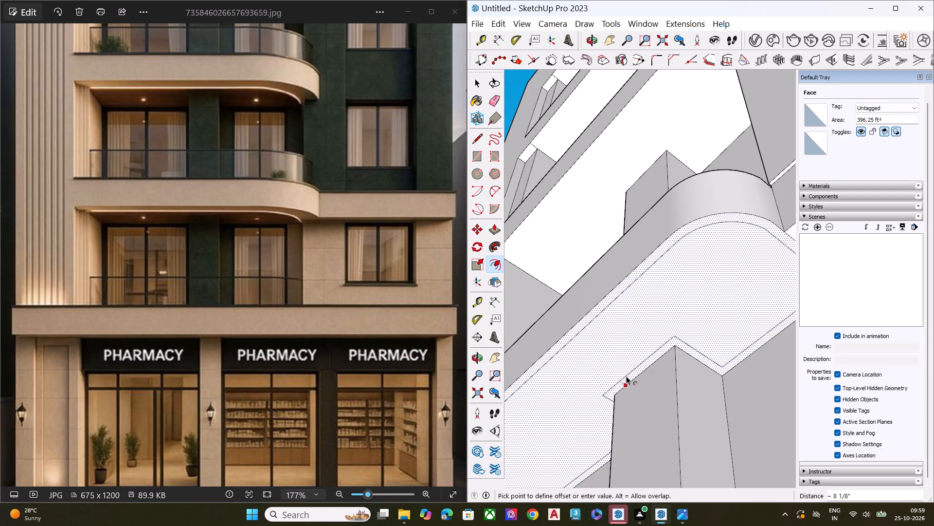
scroll(626, 376, down, 6)
middle_drag(626, 376, 700, 394)
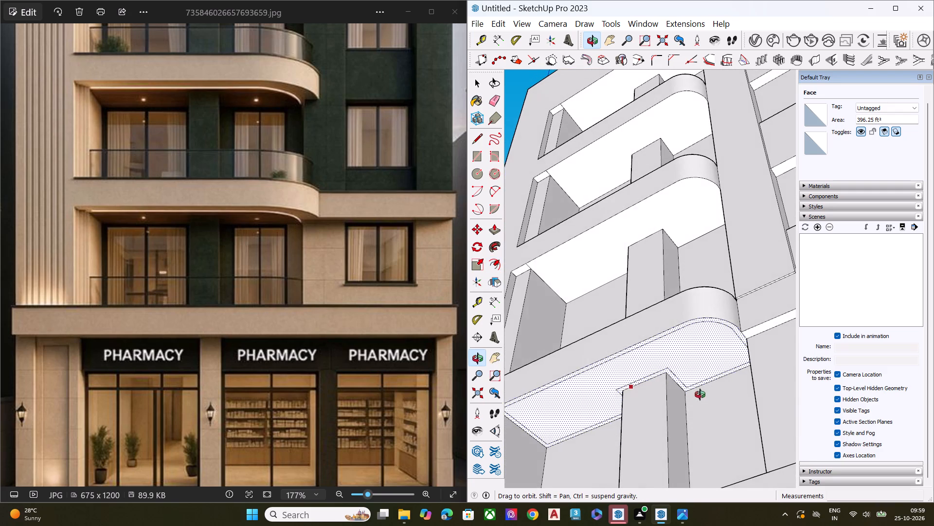
middle_drag(700, 394, 701, 394)
scroll(701, 394, down, 7)
middle_drag(701, 394, 775, 361)
scroll(724, 384, up, 7)
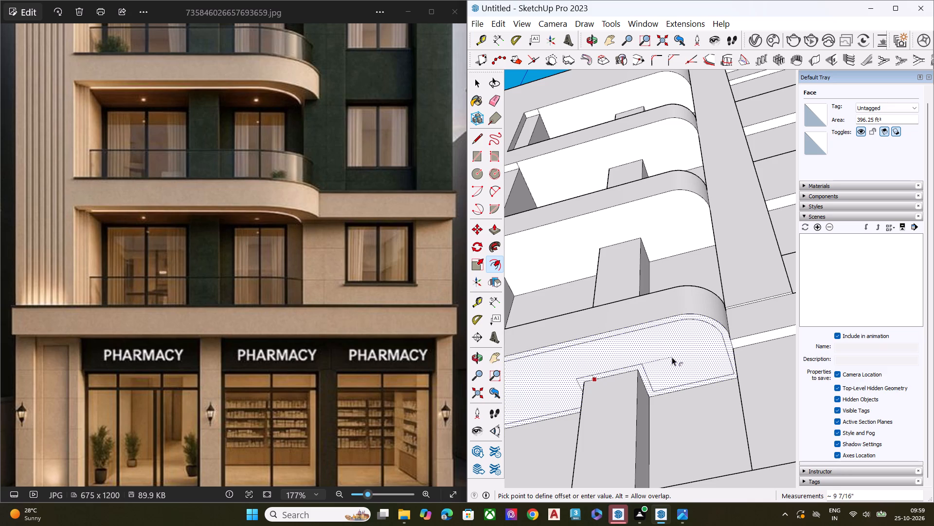
click(672, 357)
key(space)
Delete the three offset edges around the column's front and both sides on the lowest balcony's underside.
scroll(605, 366, up, 2)
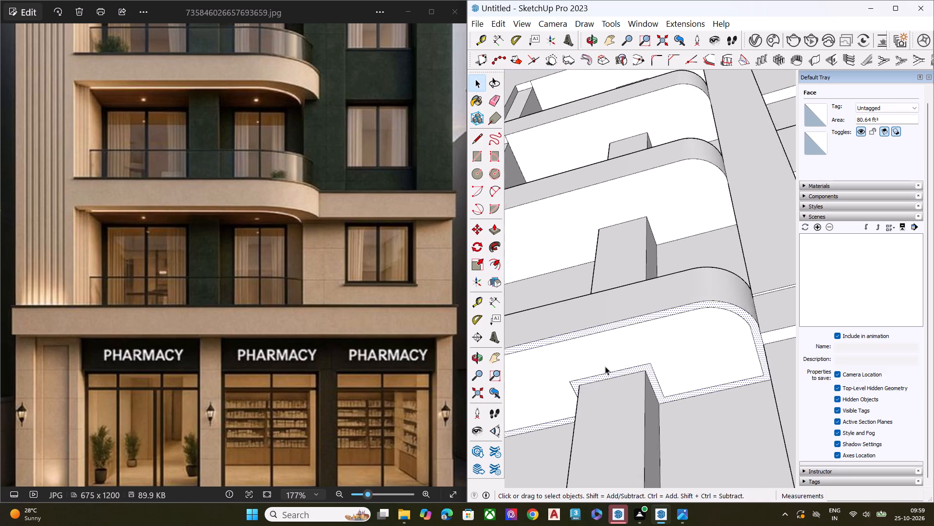
scroll(605, 366, up, 3)
click(605, 366)
scroll(601, 374, up, 1)
scroll(601, 374, down, 2)
scroll(601, 374, up, 5)
click(603, 378)
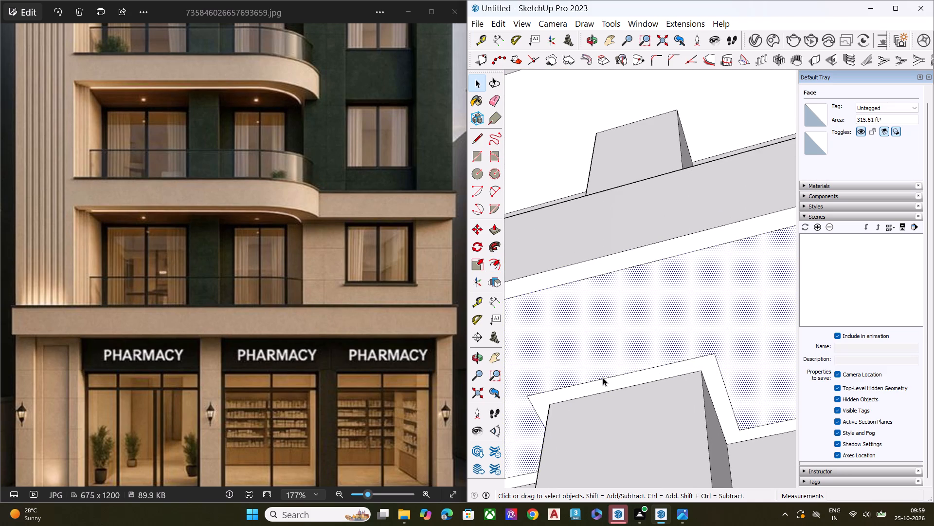
key(Delete)
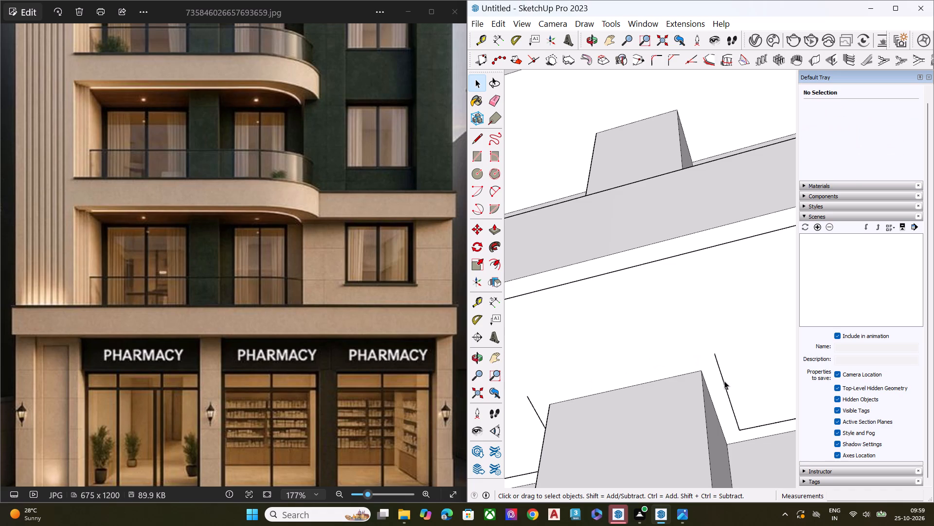
click(723, 382)
key(Delete)
middle_drag(600, 394, 702, 380)
scroll(557, 382, up, 2)
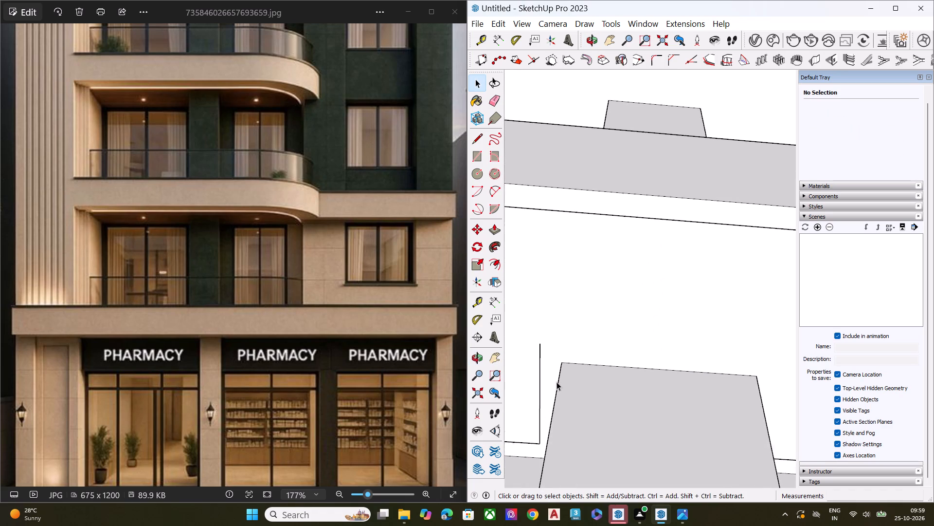
scroll(557, 382, up, 2)
click(537, 377)
key(Delete)
scroll(541, 380, down, 3)
scroll(554, 387, up, 1)
scroll(567, 390, down, 3)
scroll(662, 411, down, 3)
scroll(682, 421, up, 1)
scroll(683, 421, down, 3)
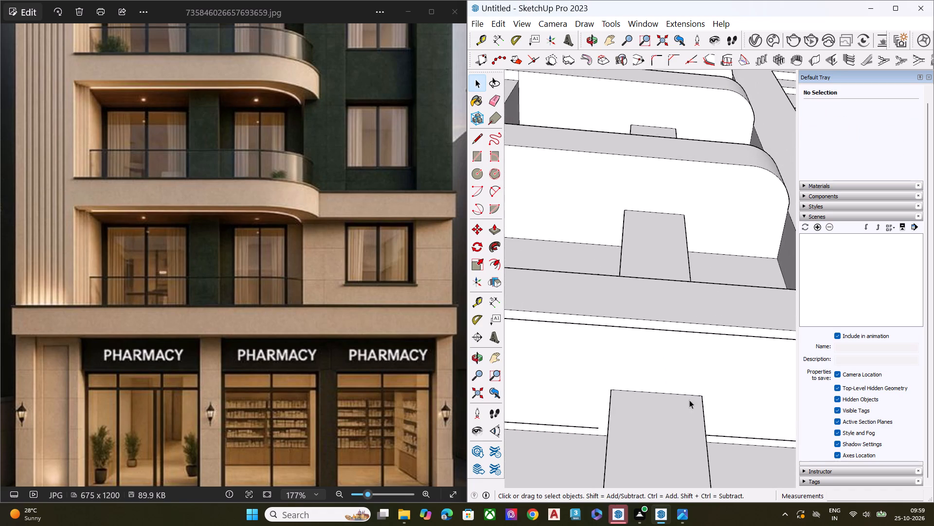
Draw a line on the lowest balcony's underside extending the cut inner border edge to the column's left side.
scroll(689, 400, down, 4)
scroll(643, 355, up, 1)
scroll(643, 356, down, 3)
middle_drag(644, 399, 714, 451)
scroll(613, 443, up, 4)
scroll(613, 443, down, 1)
scroll(613, 443, up, 1)
scroll(613, 443, down, 1)
scroll(614, 443, up, 2)
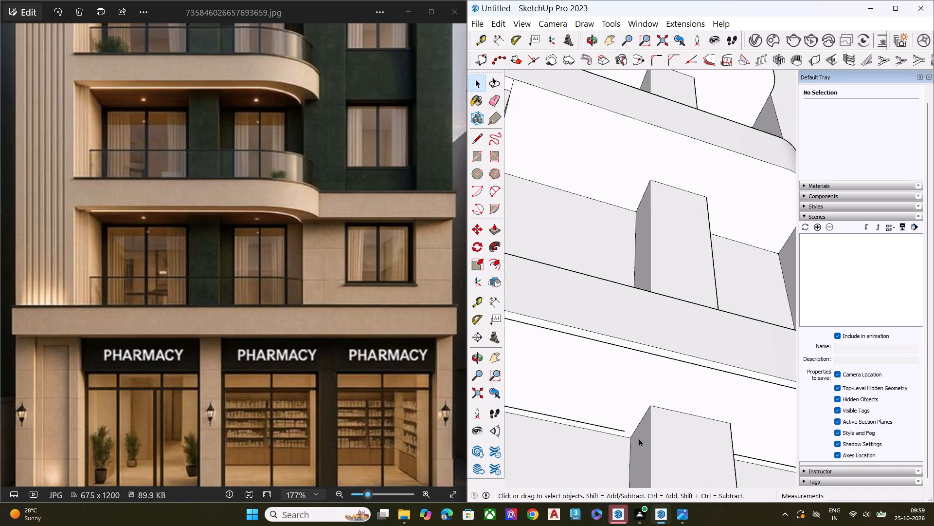
middle_drag(638, 438, 626, 410)
scroll(631, 430, up, 10)
scroll(583, 406, up, 5)
key(l)
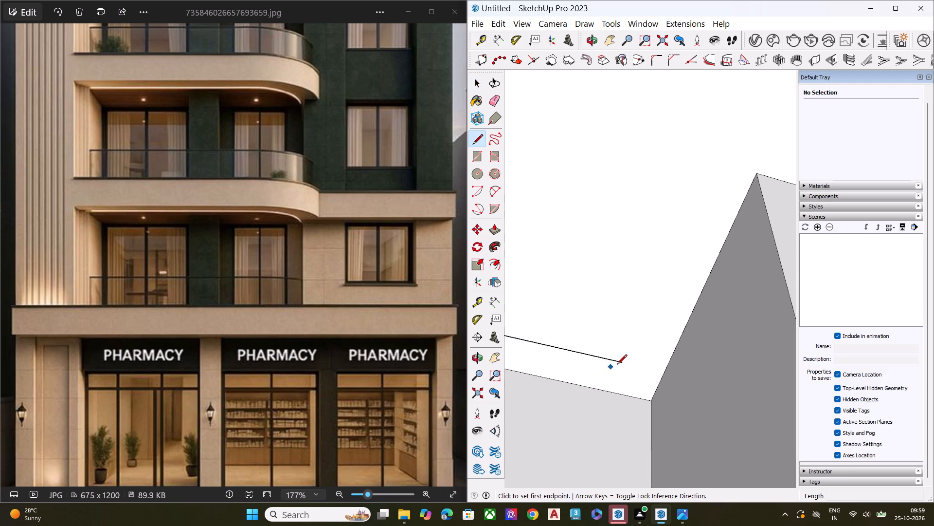
click(623, 362)
click(664, 373)
scroll(590, 368, down, 4)
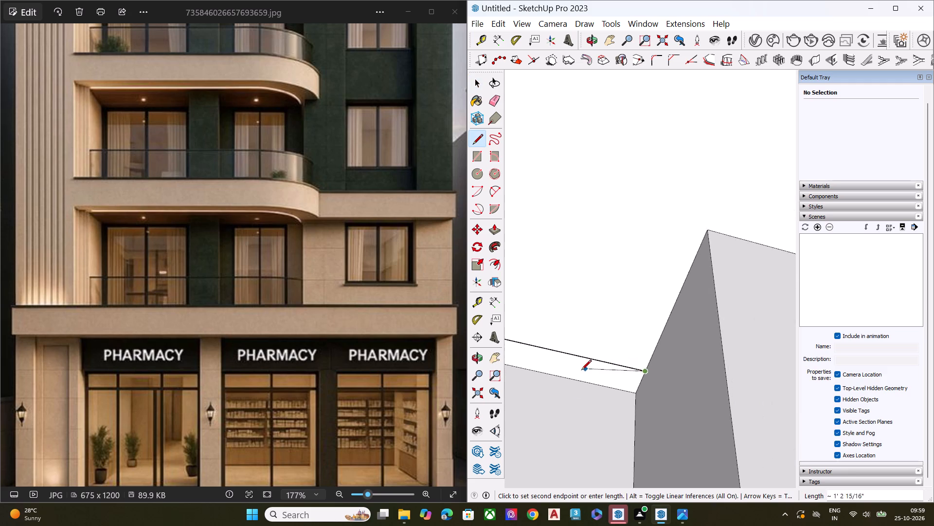
scroll(581, 371, down, 7)
scroll(576, 373, up, 1)
scroll(542, 379, down, 8)
key(space)
Draw a line about 9 7/16" long extending the inner border edge to the column's right side on the lowest balcony's underside.
middle_drag(759, 409, 532, 419)
scroll(608, 418, up, 4)
scroll(621, 420, down, 1)
scroll(621, 420, up, 5)
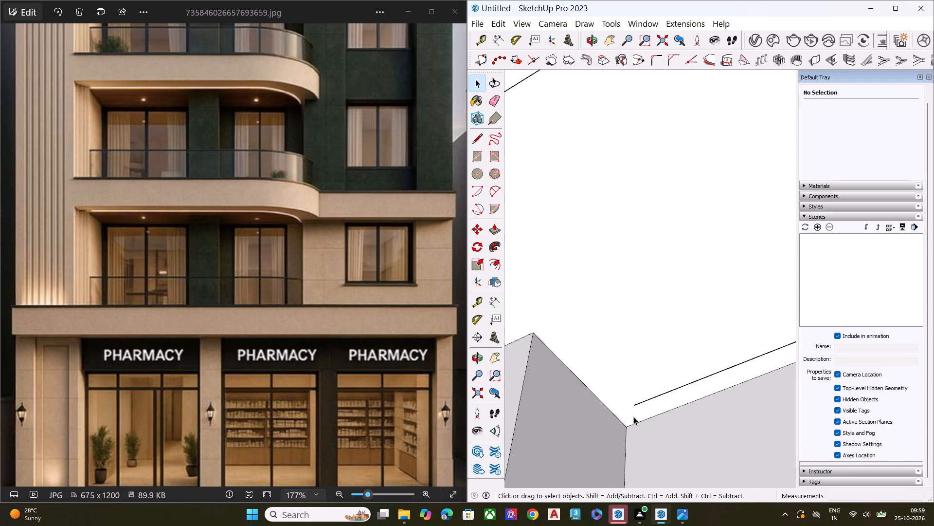
key(l)
click(634, 406)
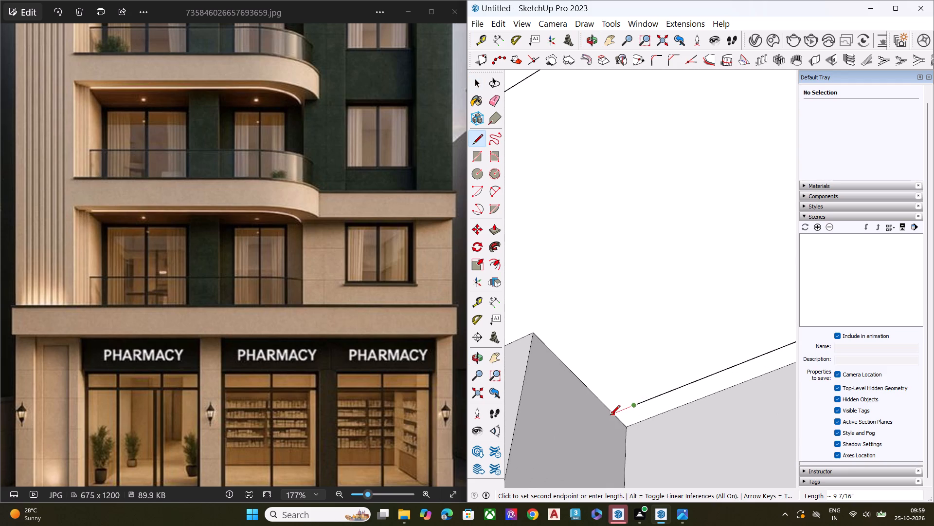
middle_drag(617, 417, 635, 519)
scroll(634, 451, up, 3)
scroll(632, 444, down, 1)
scroll(632, 444, up, 4)
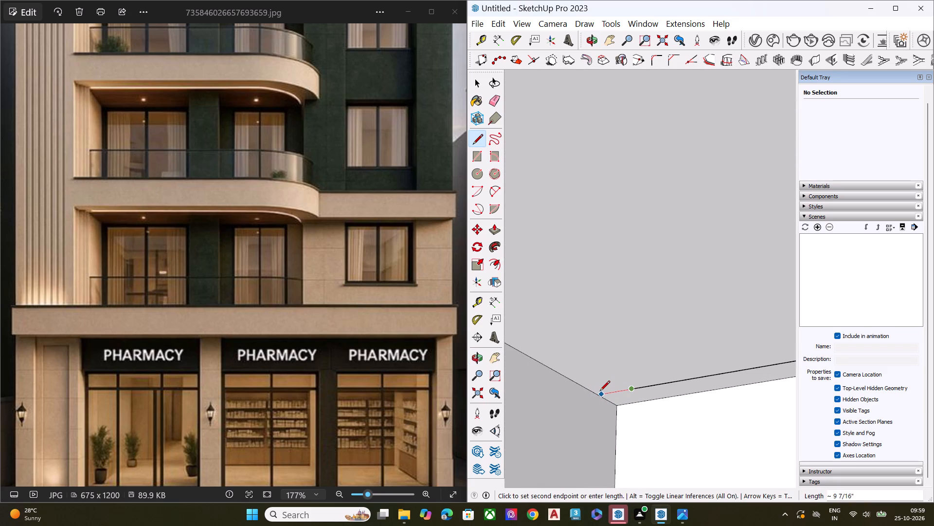
click(598, 393)
key(space)
middle_drag(608, 385, 616, 311)
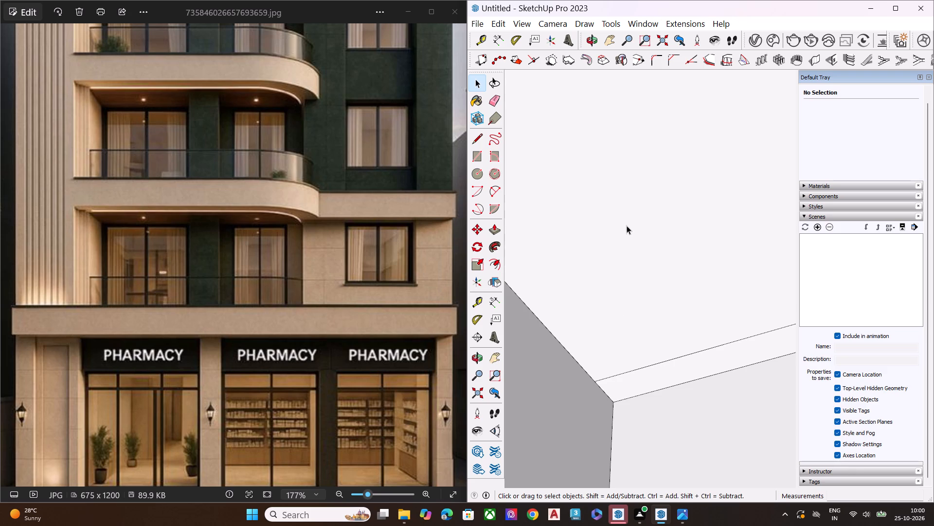
Push/Pull the inner face of the lowest balcony's underside downward by about 3 13/16".
scroll(651, 267, down, 20)
middle_drag(664, 308, 732, 308)
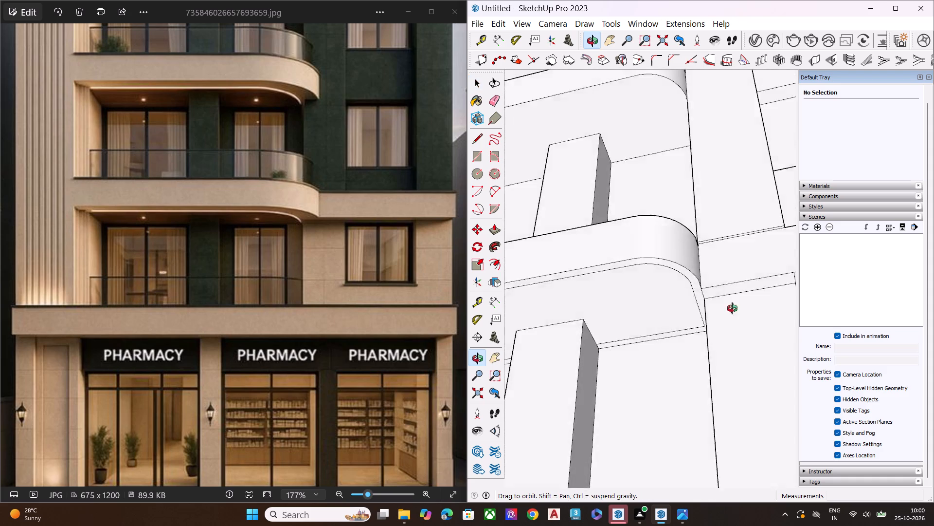
middle_drag(732, 308, 871, 274)
scroll(744, 308, up, 5)
click(699, 296)
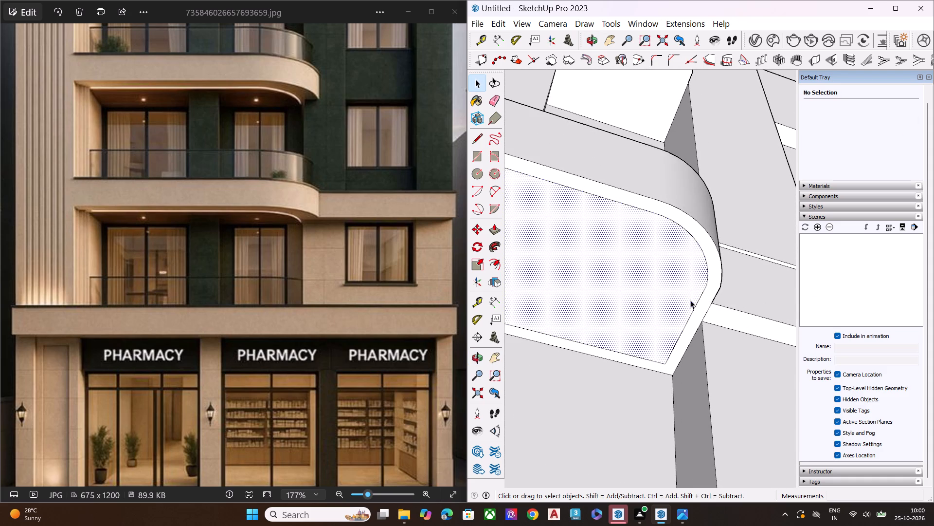
key(p)
click(678, 295)
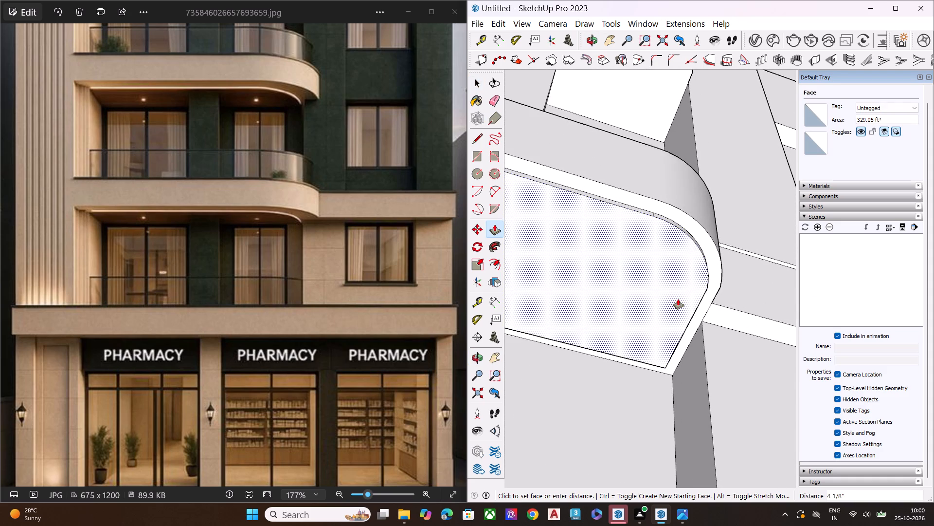
middle_drag(678, 299, 660, 386)
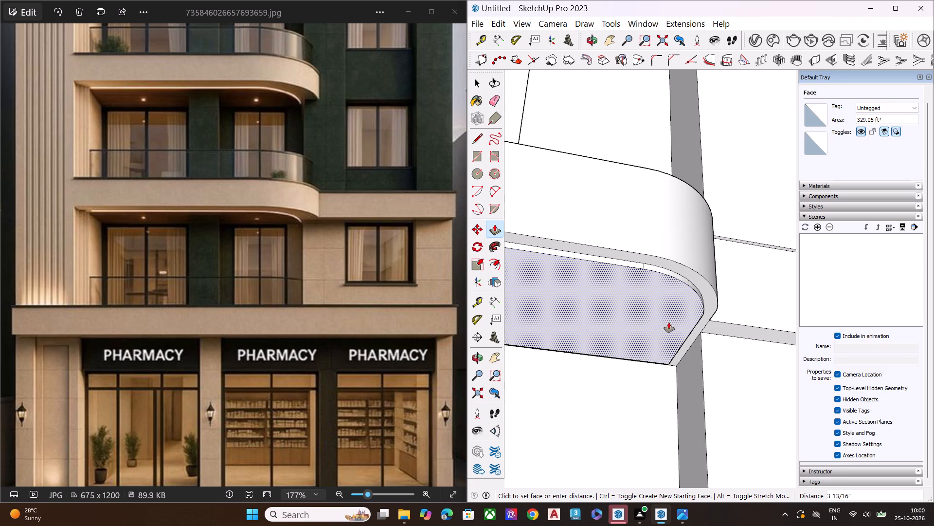
click(670, 322)
key(space)
scroll(661, 319, down, 3)
scroll(661, 319, up, 1)
scroll(667, 319, down, 9)
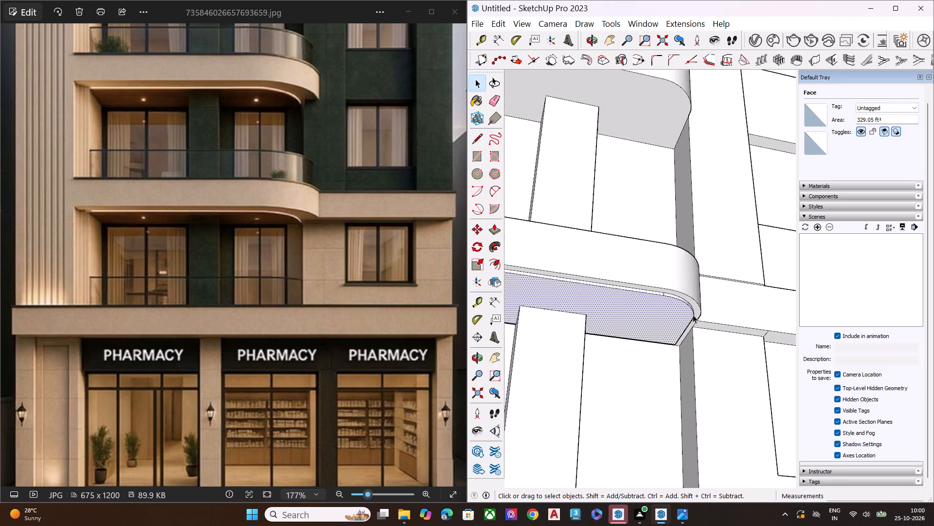
scroll(693, 315, down, 10)
click(523, 327)
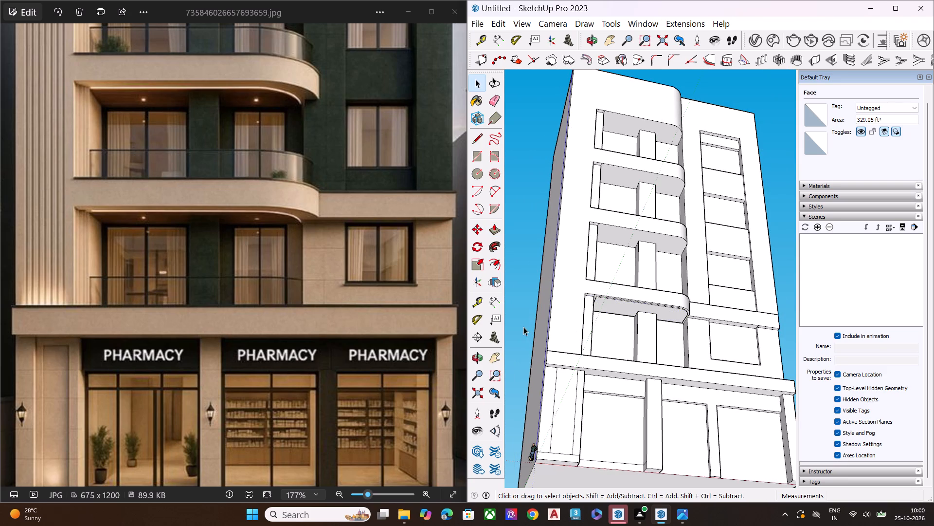
Offset the second-lowest balcony's underside face inward, matching the border width of the lowest balcony.
middle_drag(670, 311, 674, 357)
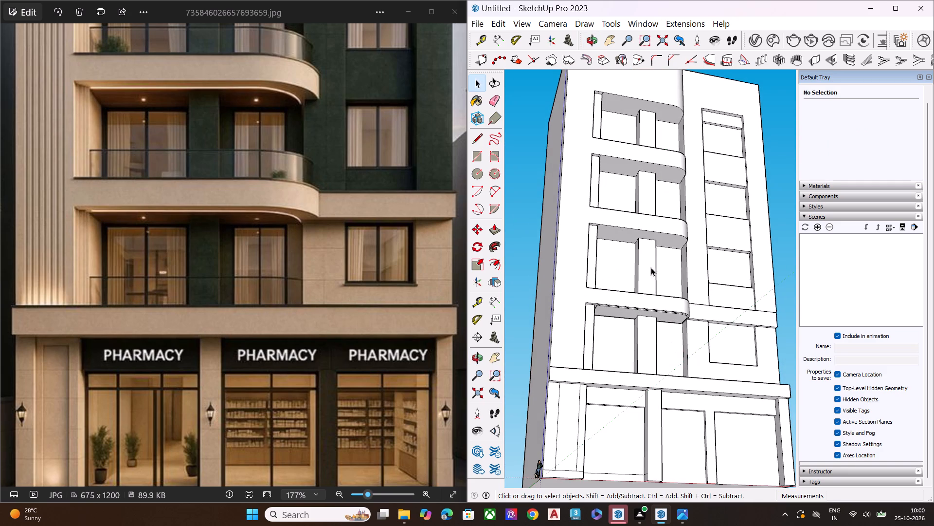
middle_drag(646, 254, 647, 164)
scroll(647, 164, up, 2)
scroll(619, 209, down, 1)
scroll(617, 214, up, 6)
click(609, 265)
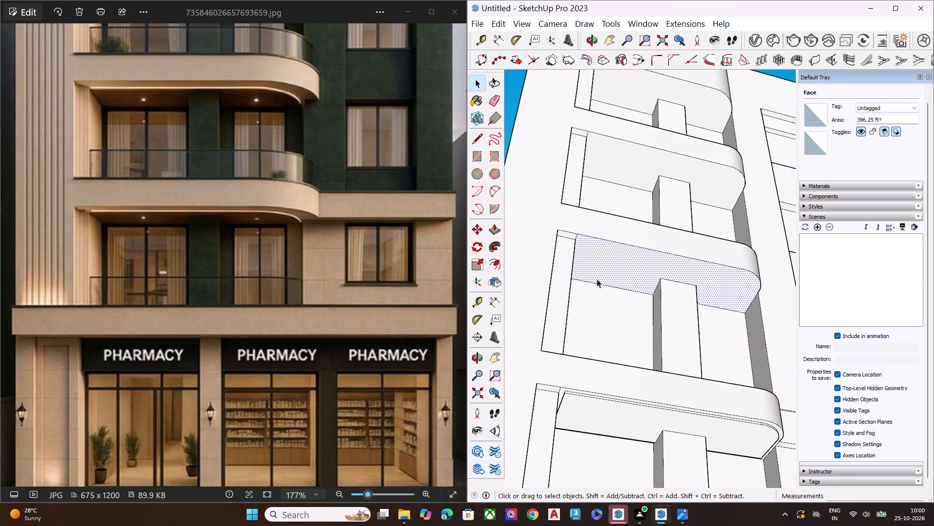
key(f)
click(633, 265)
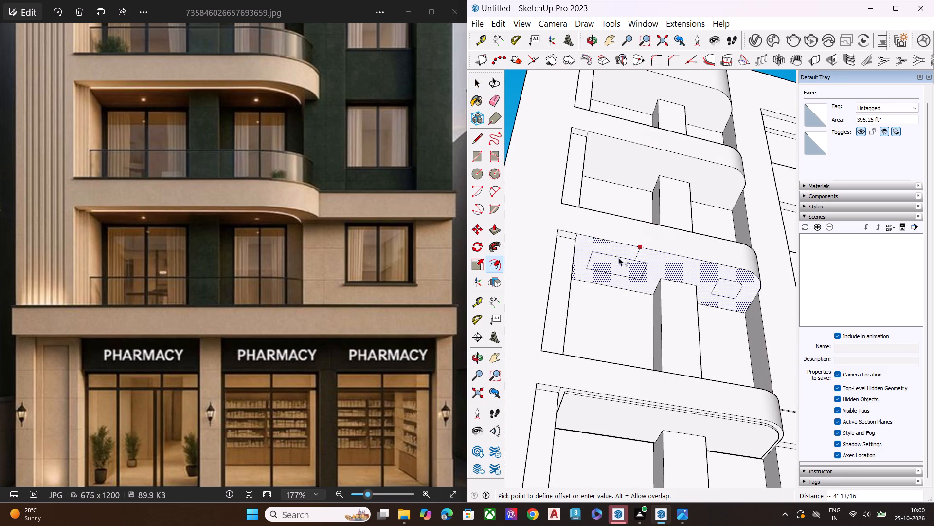
click(604, 402)
key(space)
Offset the third balcony's underside face inward by about 9 7/16", matching the balcony below it.
scroll(632, 249, up, 1)
scroll(632, 249, down, 1)
scroll(632, 249, up, 1)
scroll(632, 249, down, 1)
scroll(632, 249, up, 4)
scroll(546, 336, down, 8)
click(608, 218)
scroll(611, 204, up, 2)
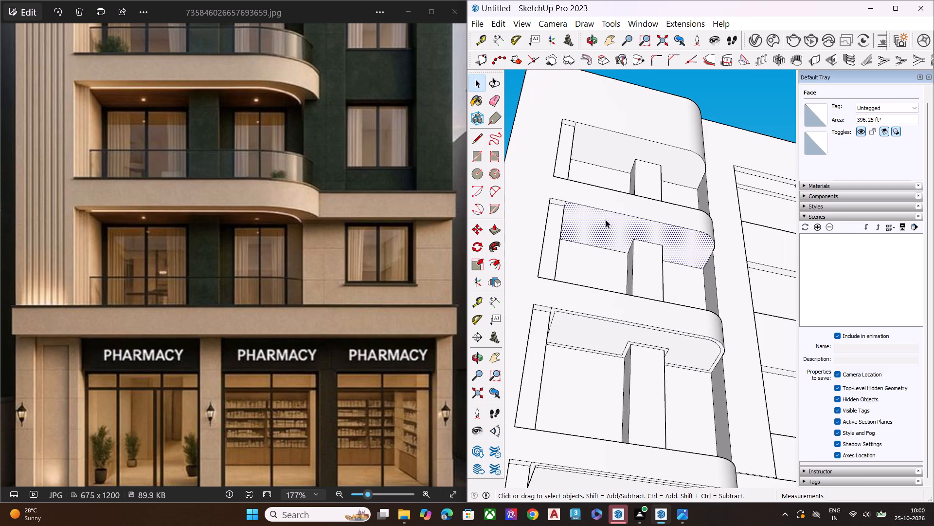
key(f)
click(606, 221)
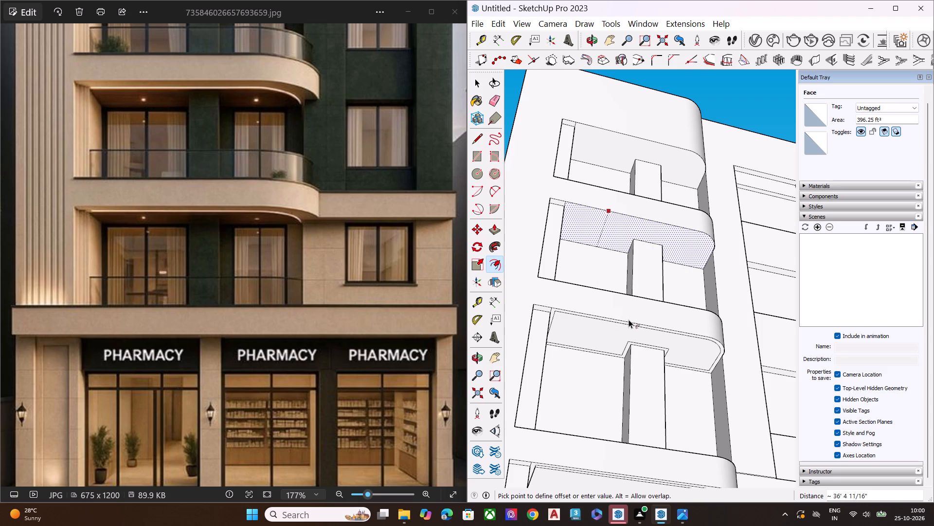
middle_drag(594, 317, 710, 273)
scroll(710, 273, up, 3)
scroll(616, 317, down, 1)
scroll(616, 317, up, 2)
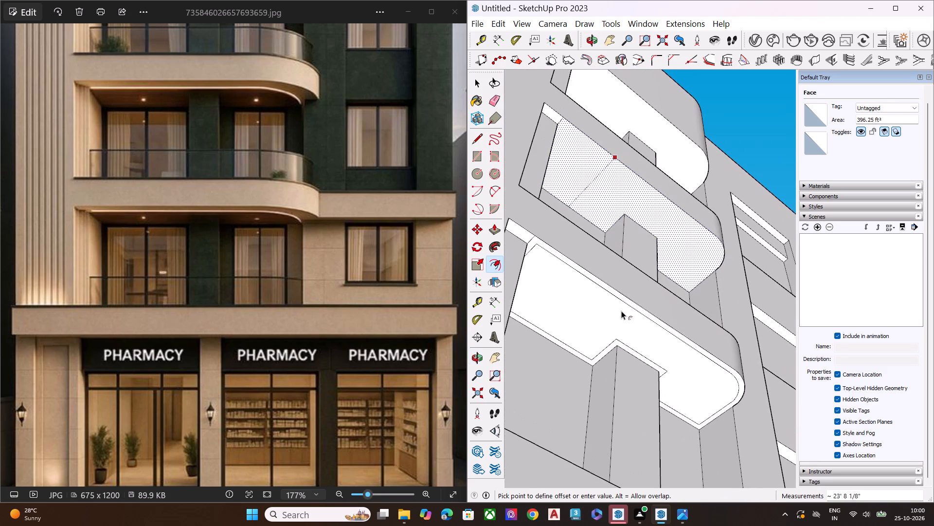
click(641, 314)
key(space)
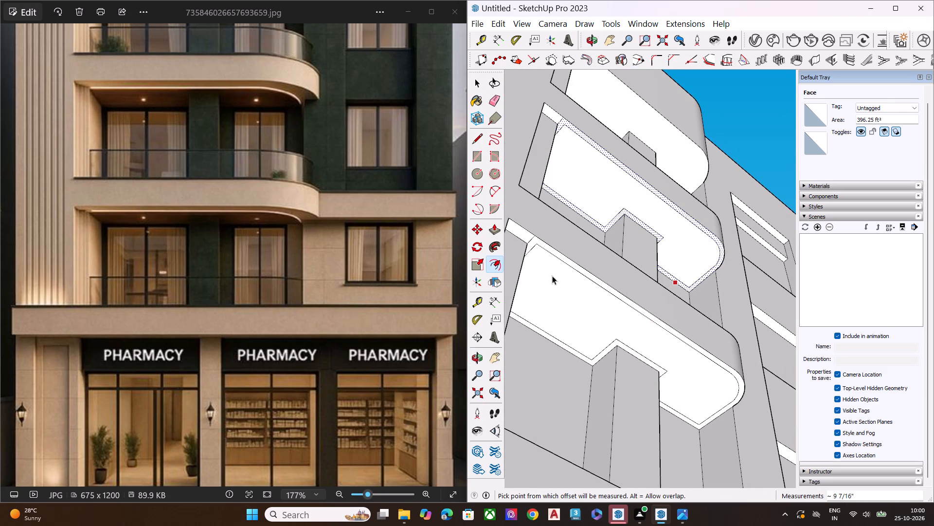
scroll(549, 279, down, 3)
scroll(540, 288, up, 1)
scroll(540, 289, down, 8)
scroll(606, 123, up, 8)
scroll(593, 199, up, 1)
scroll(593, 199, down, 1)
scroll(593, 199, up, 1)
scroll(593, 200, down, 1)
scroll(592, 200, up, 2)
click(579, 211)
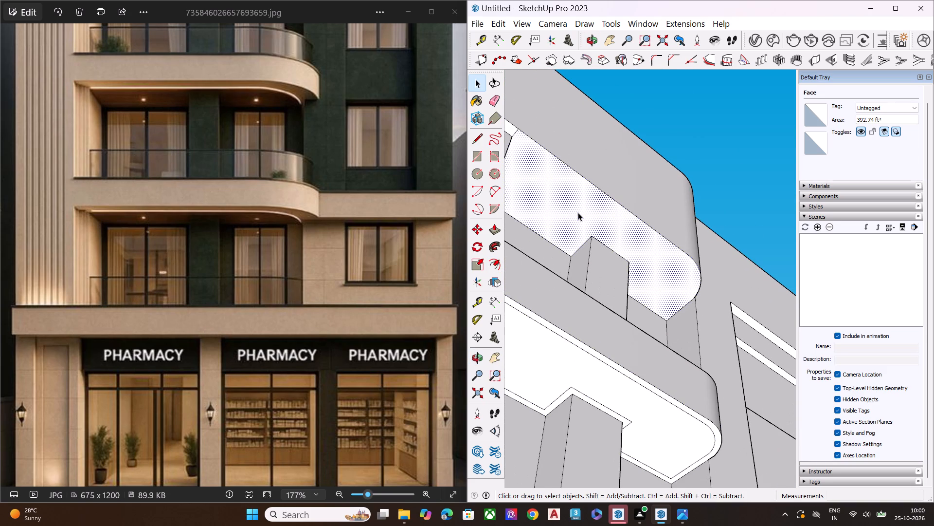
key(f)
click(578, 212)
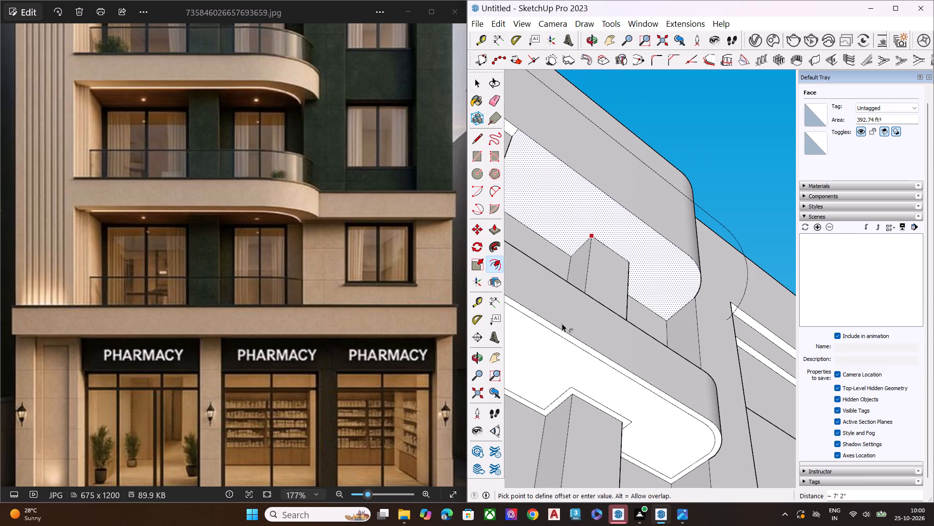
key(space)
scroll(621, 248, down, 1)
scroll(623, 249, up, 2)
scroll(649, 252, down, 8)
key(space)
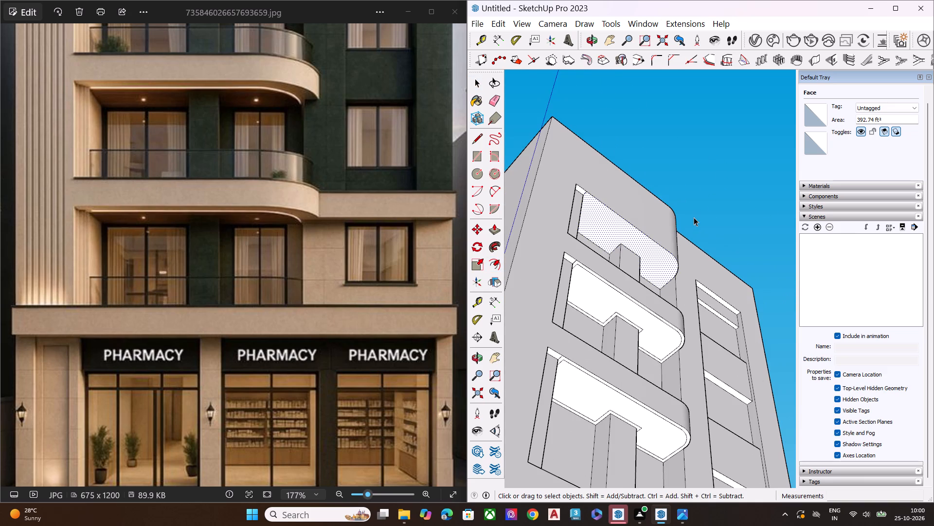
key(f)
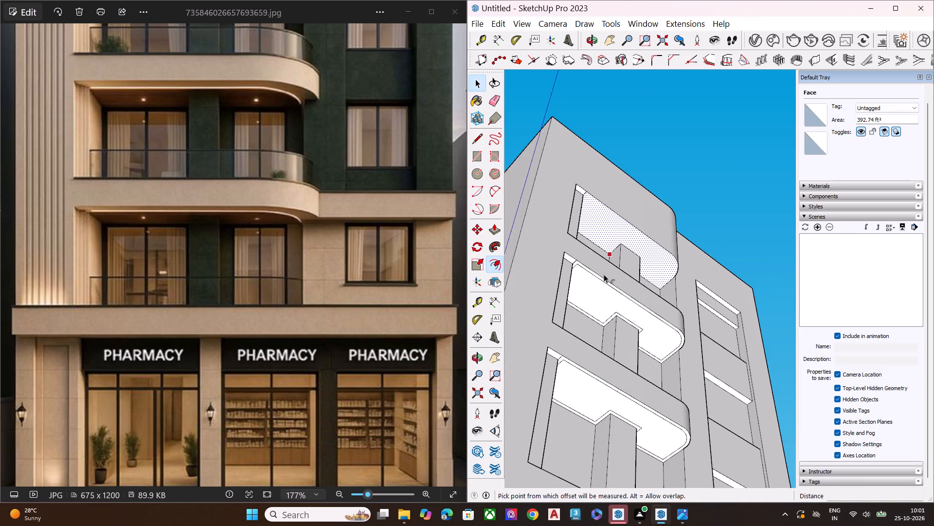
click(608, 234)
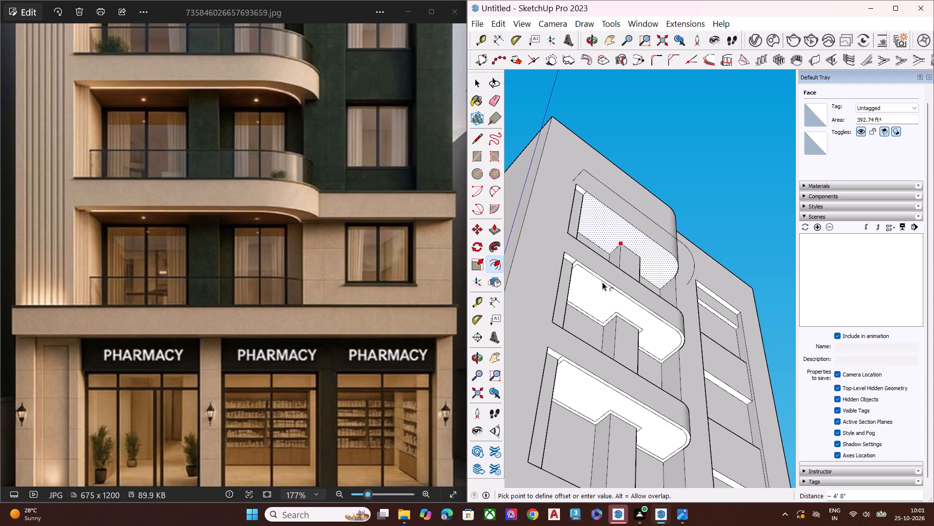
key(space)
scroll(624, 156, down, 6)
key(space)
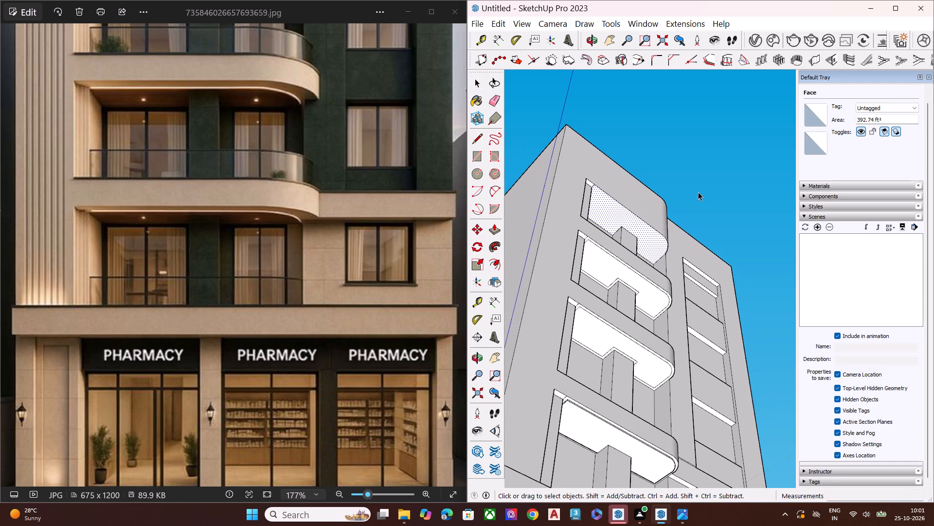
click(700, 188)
Push/Pull the inner face of the second-lowest balcony's underside upward by about 1' 9".
middle_drag(645, 157, 544, 276)
middle_drag(630, 263, 646, 166)
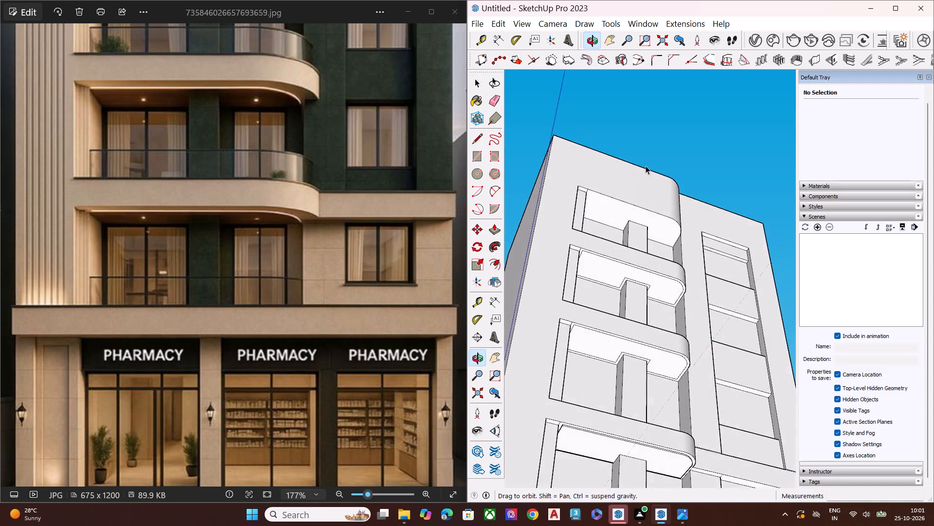
scroll(643, 274, up, 2)
scroll(634, 310, down, 1)
scroll(634, 310, up, 1)
scroll(634, 310, down, 1)
scroll(633, 311, up, 3)
middle_drag(687, 294, 546, 248)
scroll(602, 216, down, 7)
middle_drag(643, 297, 621, 321)
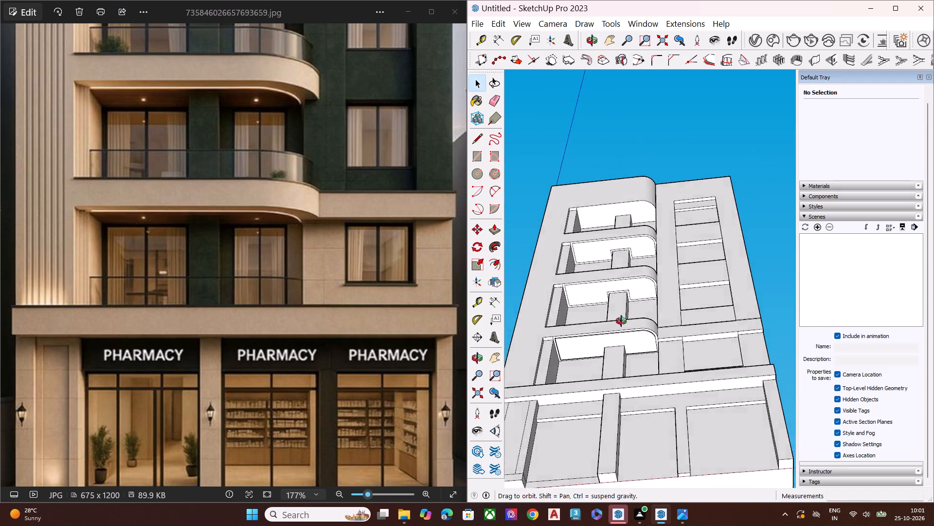
middle_drag(621, 321, 588, 346)
scroll(588, 346, up, 2)
scroll(653, 332, down, 2)
scroll(654, 332, up, 3)
scroll(658, 333, down, 1)
scroll(658, 334, up, 9)
scroll(654, 311, down, 1)
scroll(654, 311, up, 3)
click(659, 188)
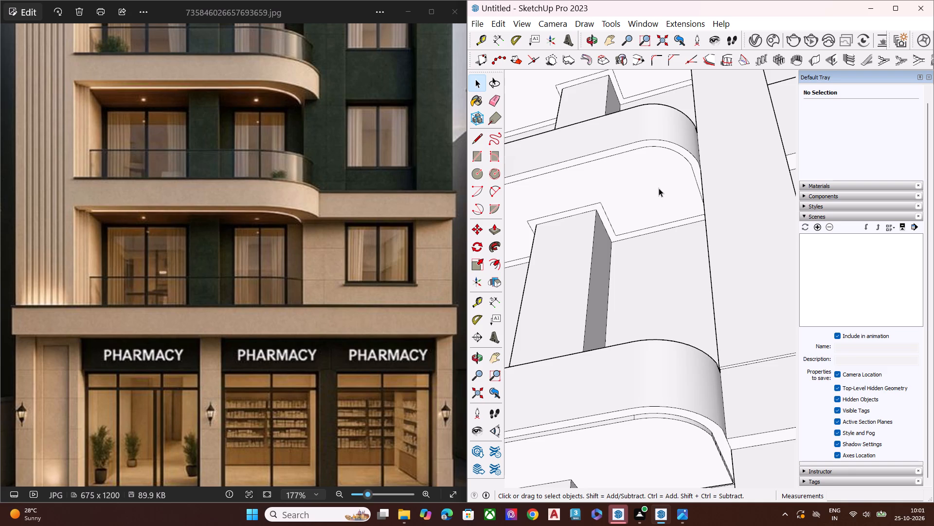
key(p)
click(659, 188)
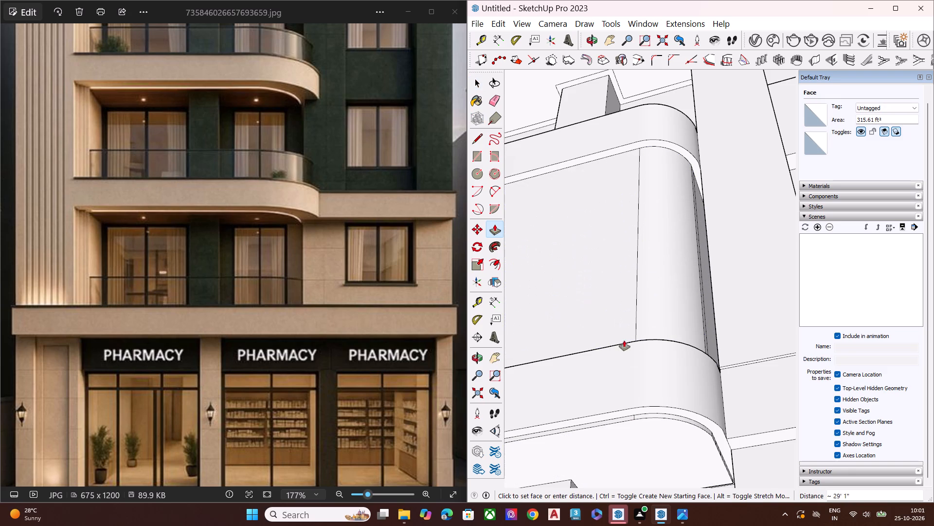
scroll(634, 173, up, 1)
middle_drag(635, 173, 799, 271)
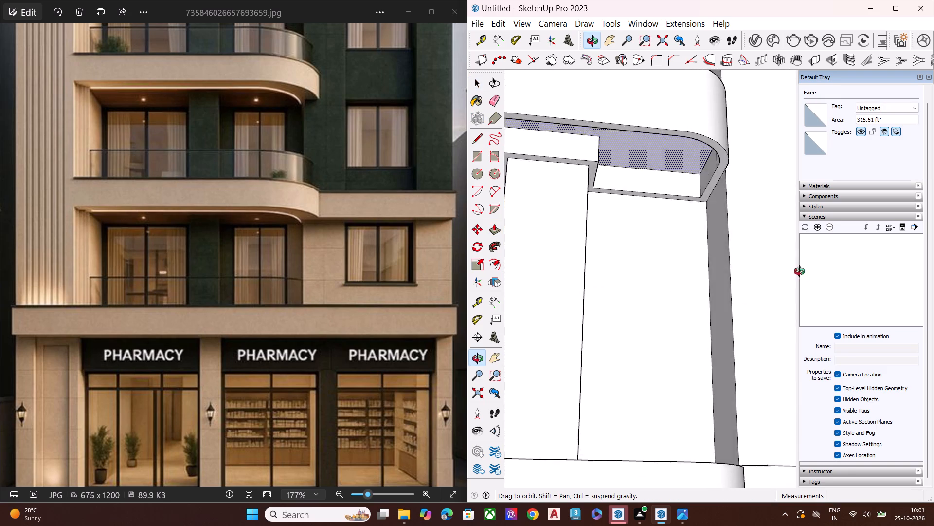
middle_drag(799, 271, 577, 269)
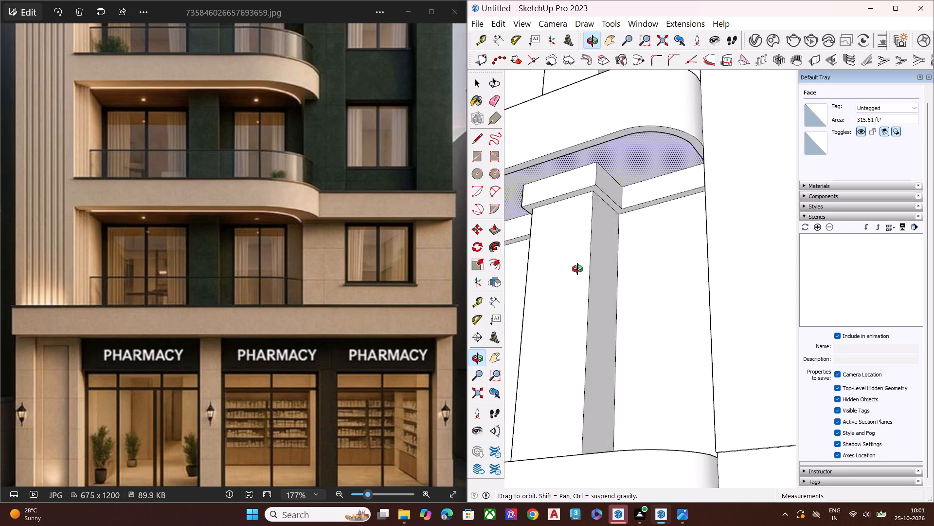
middle_drag(577, 269, 573, 274)
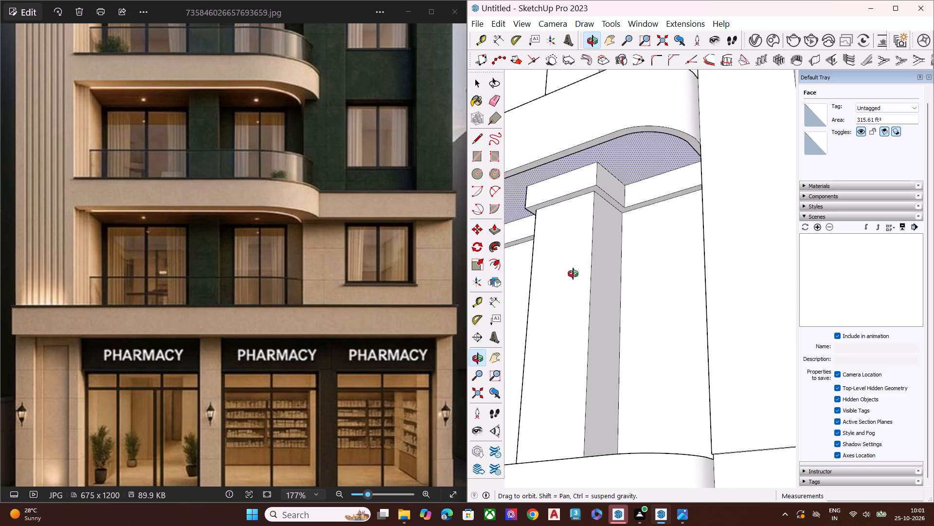
middle_drag(573, 274, 651, 240)
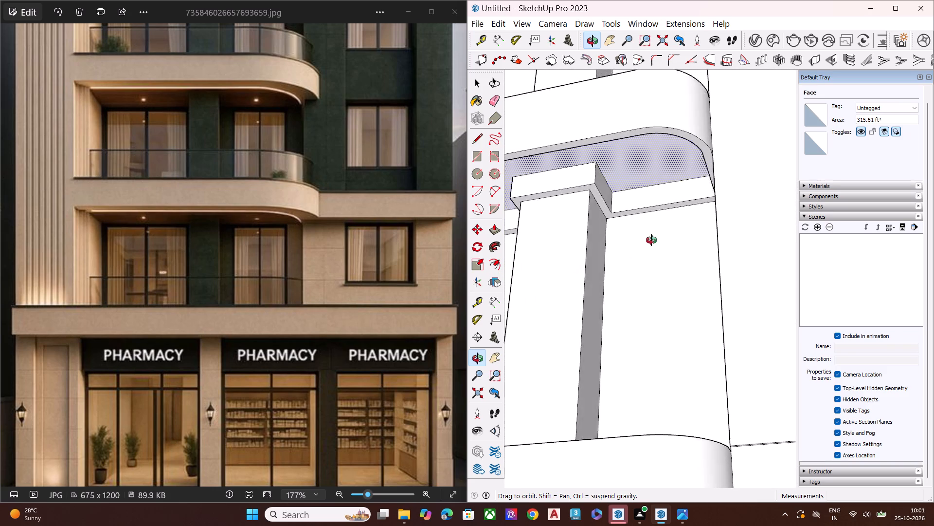
middle_drag(651, 240, 739, 183)
scroll(747, 173, up, 2)
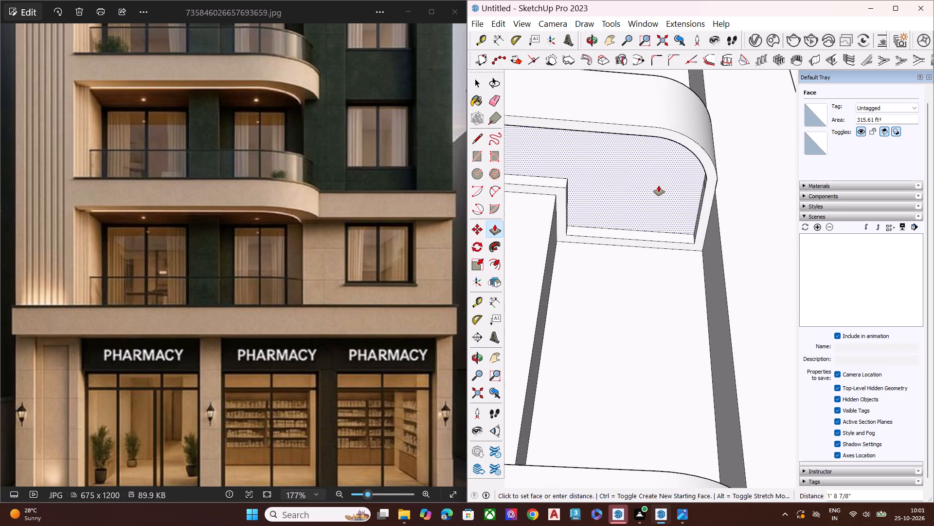
click(662, 184)
key(space)
scroll(621, 212, down, 10)
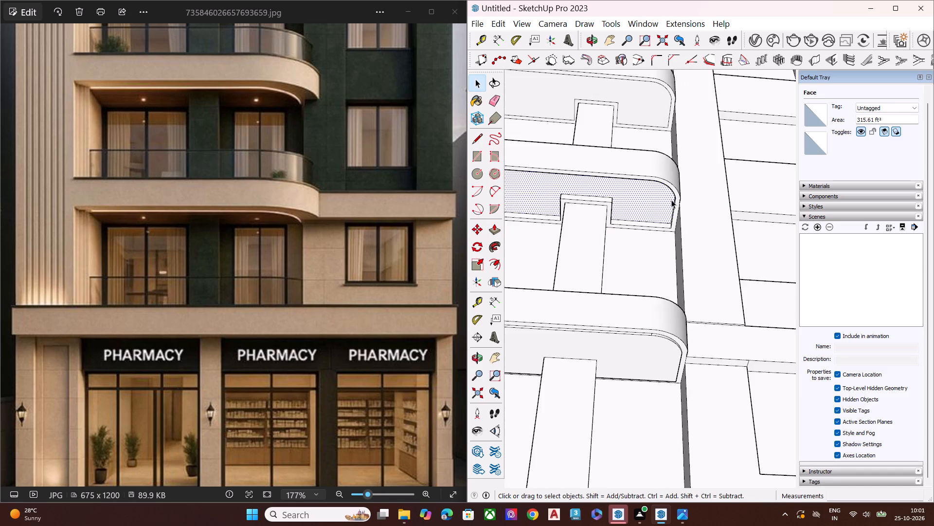
scroll(671, 200, down, 6)
click(520, 131)
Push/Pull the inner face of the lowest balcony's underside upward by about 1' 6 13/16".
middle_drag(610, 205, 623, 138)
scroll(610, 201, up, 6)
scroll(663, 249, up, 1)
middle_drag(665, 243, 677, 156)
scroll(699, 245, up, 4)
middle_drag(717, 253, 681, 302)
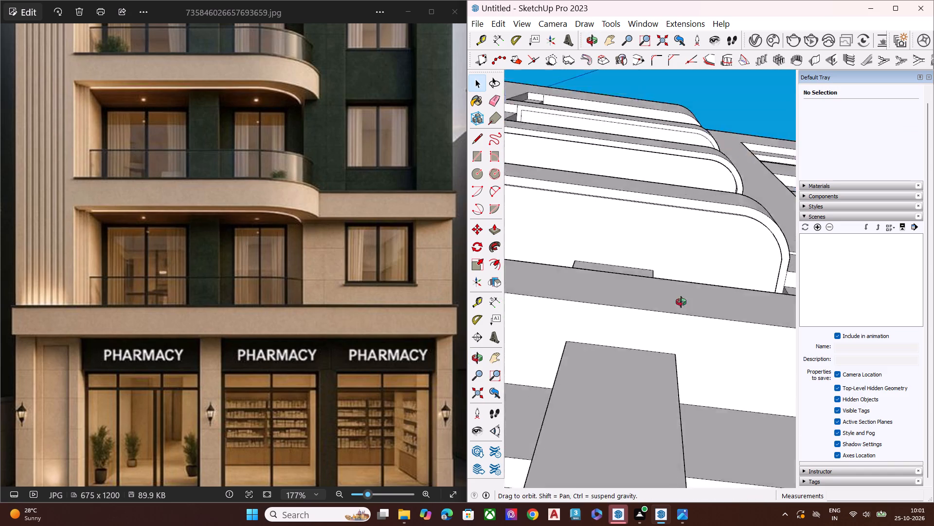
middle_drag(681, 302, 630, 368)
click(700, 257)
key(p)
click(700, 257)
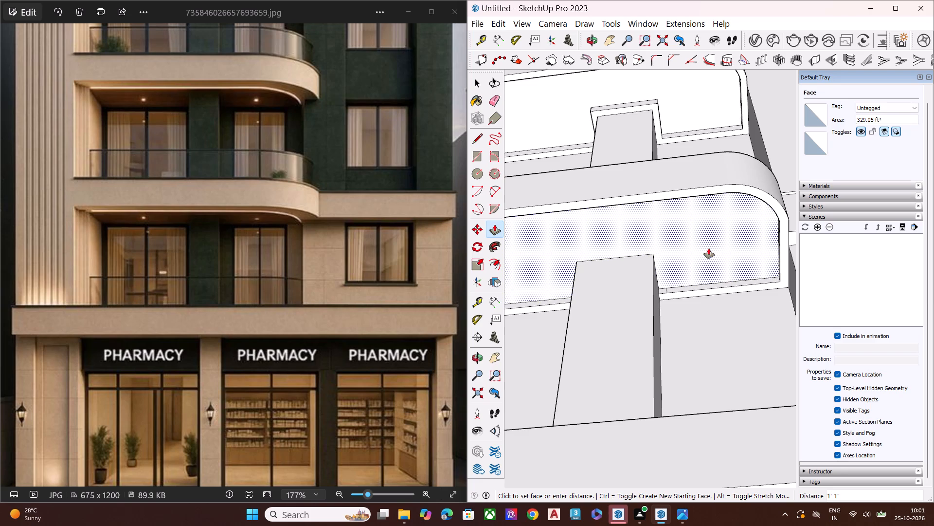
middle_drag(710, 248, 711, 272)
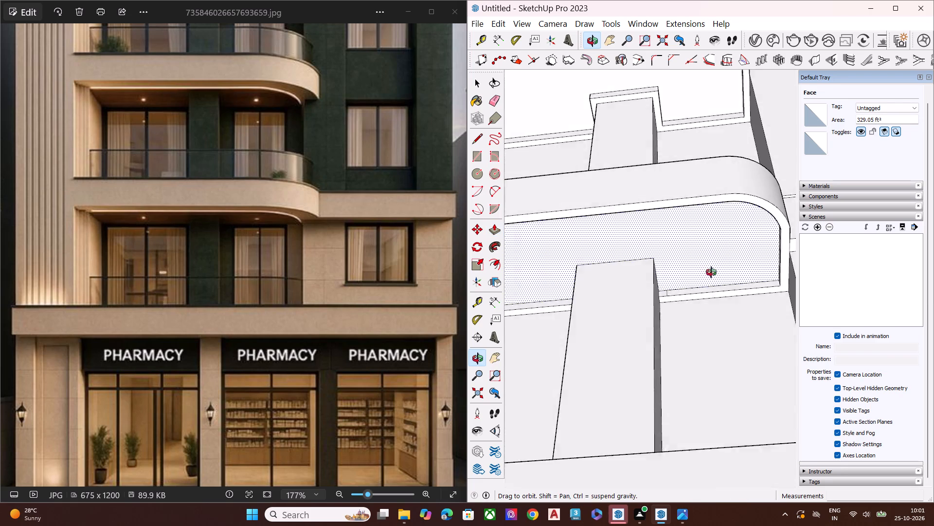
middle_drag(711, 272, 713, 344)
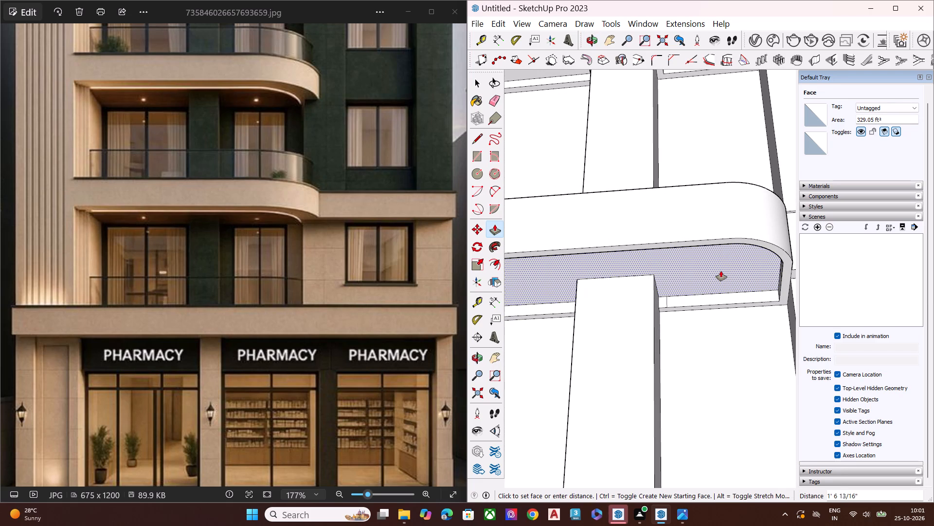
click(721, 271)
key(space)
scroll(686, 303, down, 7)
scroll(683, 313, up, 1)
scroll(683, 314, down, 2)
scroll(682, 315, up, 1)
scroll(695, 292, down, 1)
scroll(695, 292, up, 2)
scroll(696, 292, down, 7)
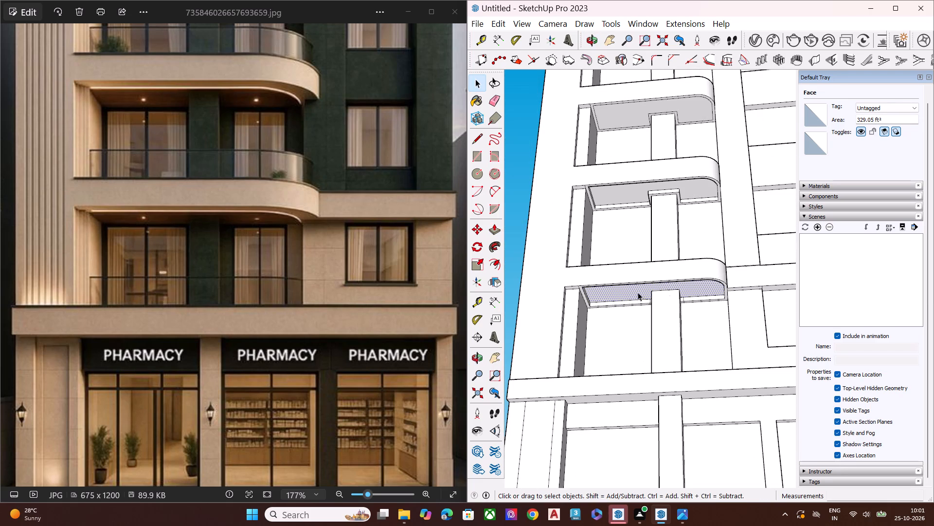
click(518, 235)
Compare the modeled balcony undersides with the full façade in the reference image.
scroll(551, 256, down, 5)
scroll(600, 282, up, 1)
scroll(603, 282, down, 1)
scroll(605, 282, up, 1)
scroll(615, 285, down, 2)
middle_drag(645, 188, 637, 109)
scroll(637, 113, up, 1)
scroll(635, 134, down, 1)
scroll(635, 142, up, 3)
scroll(640, 169, down, 1)
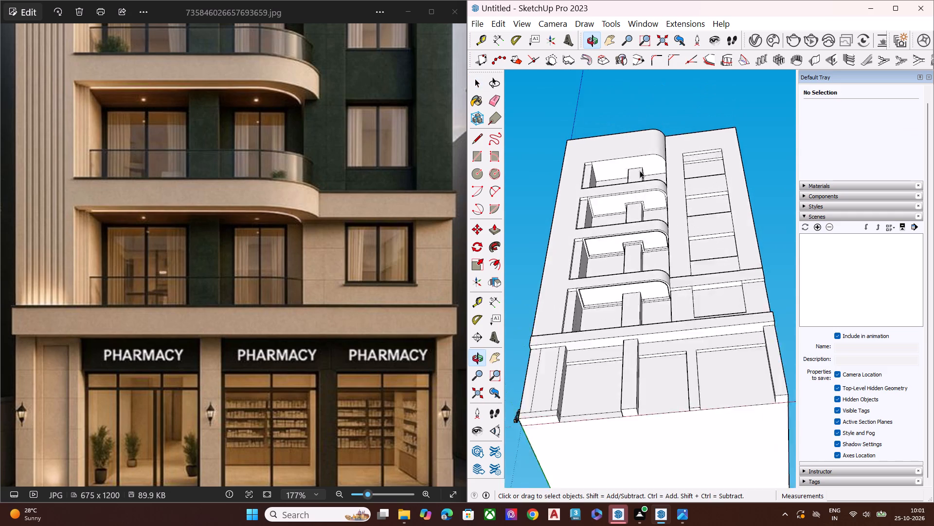
scroll(640, 170, up, 5)
scroll(274, 277, down, 7)
scroll(263, 316, down, 5)
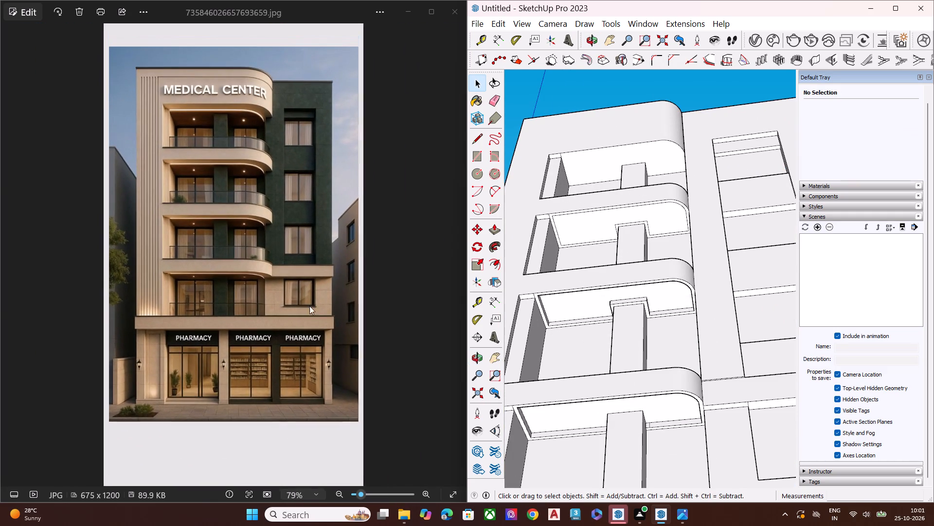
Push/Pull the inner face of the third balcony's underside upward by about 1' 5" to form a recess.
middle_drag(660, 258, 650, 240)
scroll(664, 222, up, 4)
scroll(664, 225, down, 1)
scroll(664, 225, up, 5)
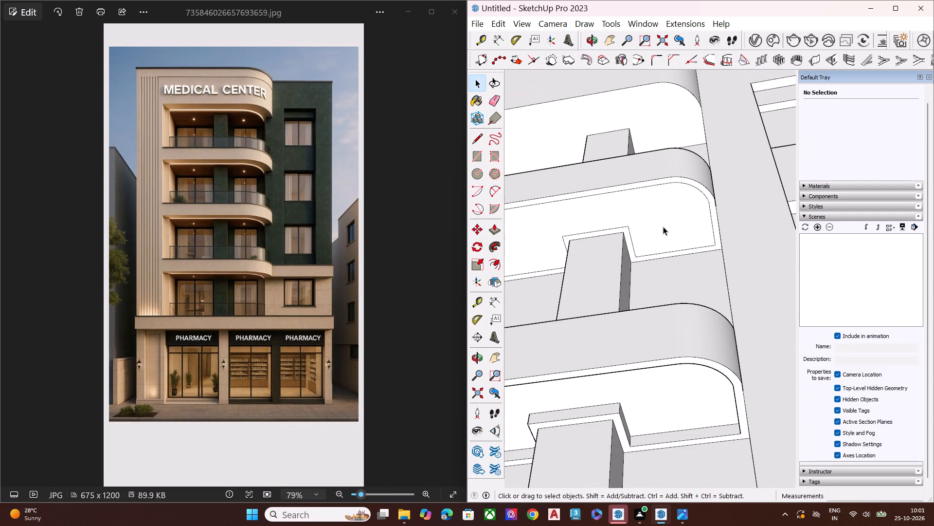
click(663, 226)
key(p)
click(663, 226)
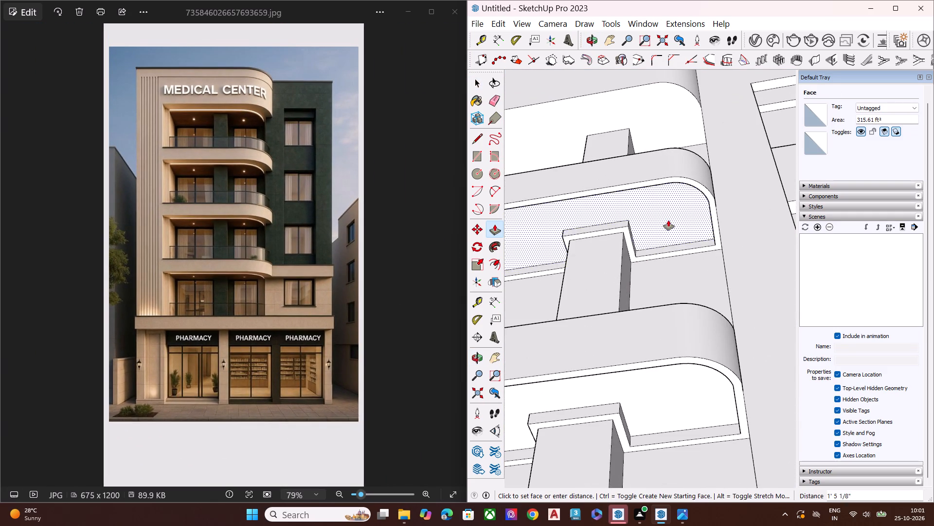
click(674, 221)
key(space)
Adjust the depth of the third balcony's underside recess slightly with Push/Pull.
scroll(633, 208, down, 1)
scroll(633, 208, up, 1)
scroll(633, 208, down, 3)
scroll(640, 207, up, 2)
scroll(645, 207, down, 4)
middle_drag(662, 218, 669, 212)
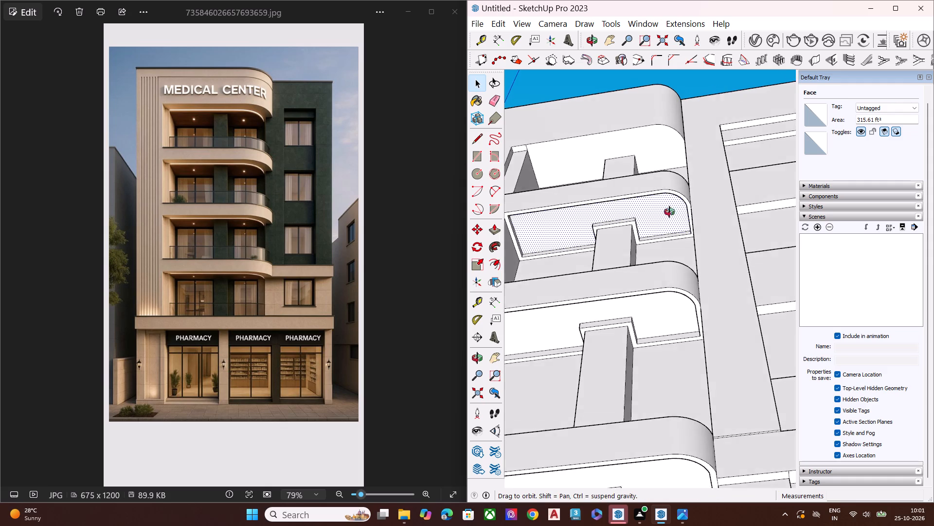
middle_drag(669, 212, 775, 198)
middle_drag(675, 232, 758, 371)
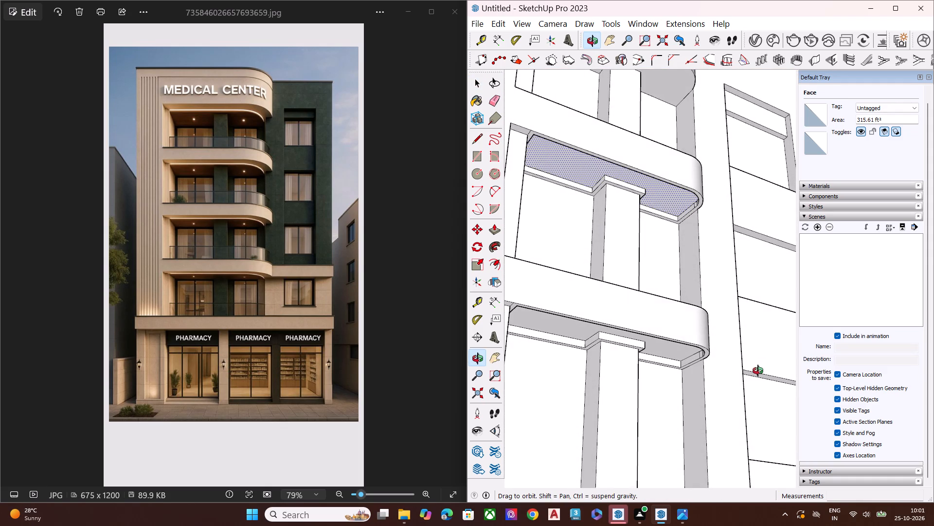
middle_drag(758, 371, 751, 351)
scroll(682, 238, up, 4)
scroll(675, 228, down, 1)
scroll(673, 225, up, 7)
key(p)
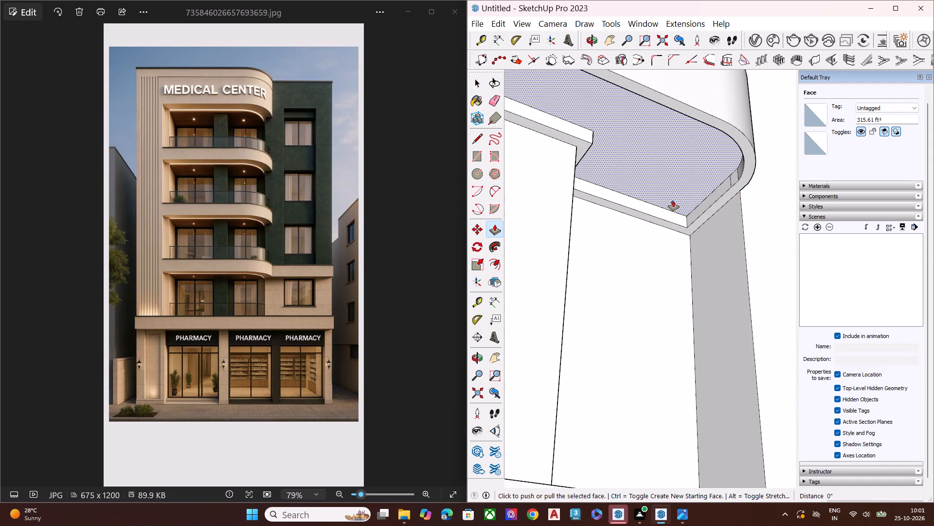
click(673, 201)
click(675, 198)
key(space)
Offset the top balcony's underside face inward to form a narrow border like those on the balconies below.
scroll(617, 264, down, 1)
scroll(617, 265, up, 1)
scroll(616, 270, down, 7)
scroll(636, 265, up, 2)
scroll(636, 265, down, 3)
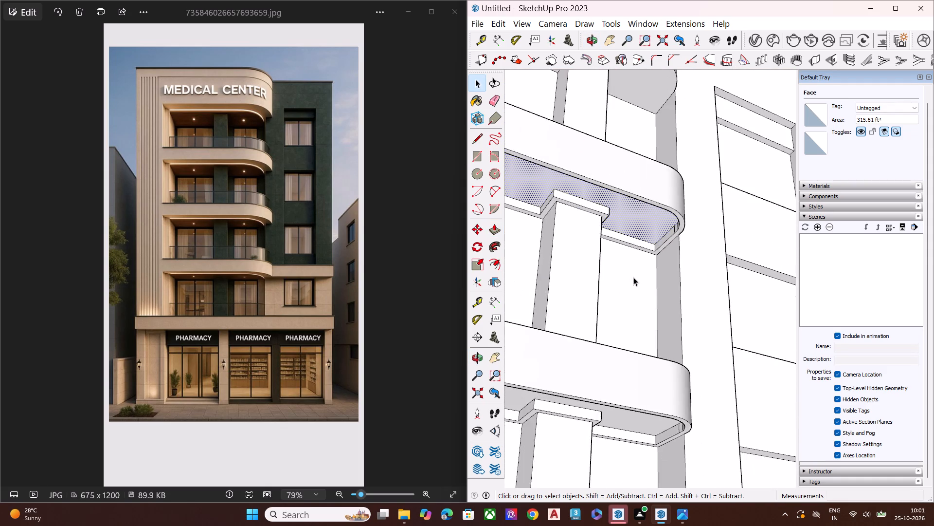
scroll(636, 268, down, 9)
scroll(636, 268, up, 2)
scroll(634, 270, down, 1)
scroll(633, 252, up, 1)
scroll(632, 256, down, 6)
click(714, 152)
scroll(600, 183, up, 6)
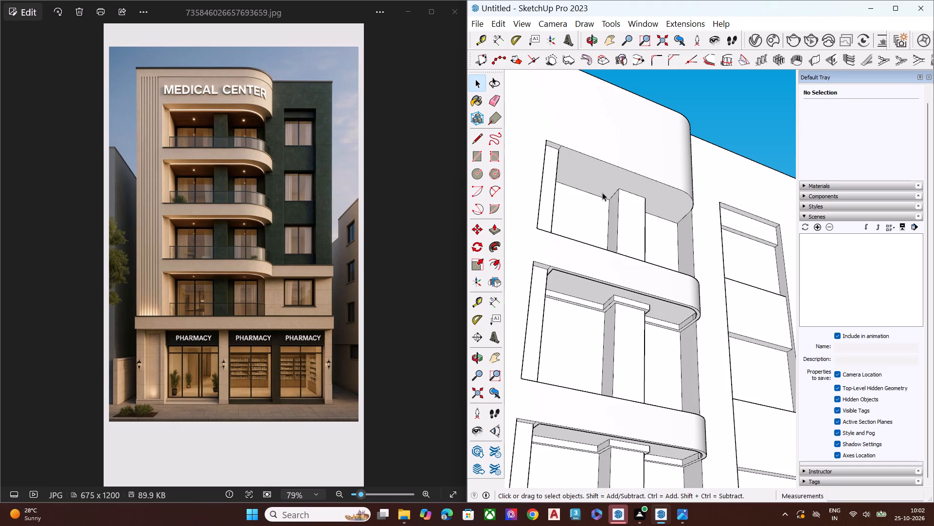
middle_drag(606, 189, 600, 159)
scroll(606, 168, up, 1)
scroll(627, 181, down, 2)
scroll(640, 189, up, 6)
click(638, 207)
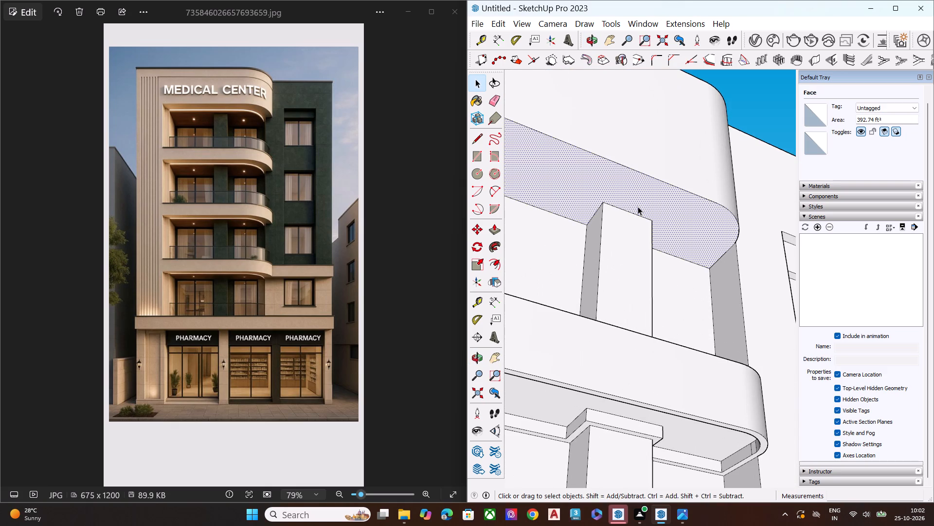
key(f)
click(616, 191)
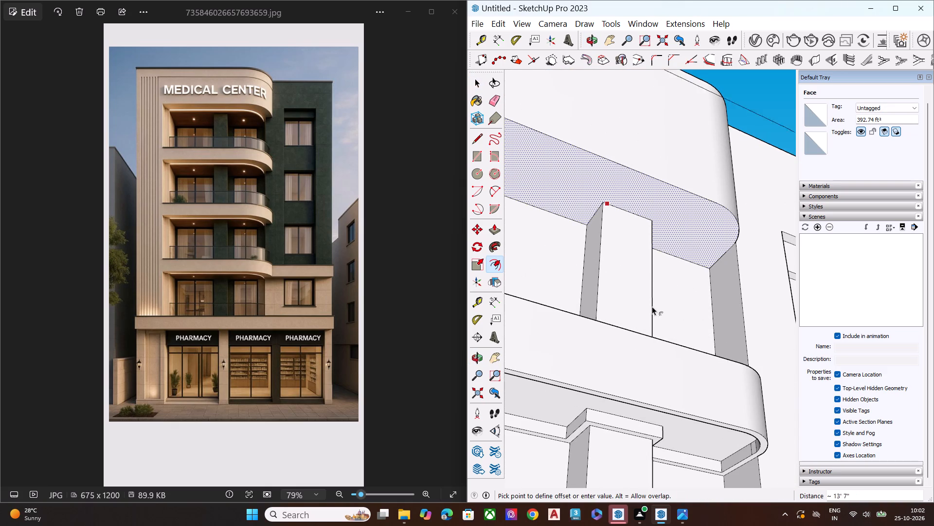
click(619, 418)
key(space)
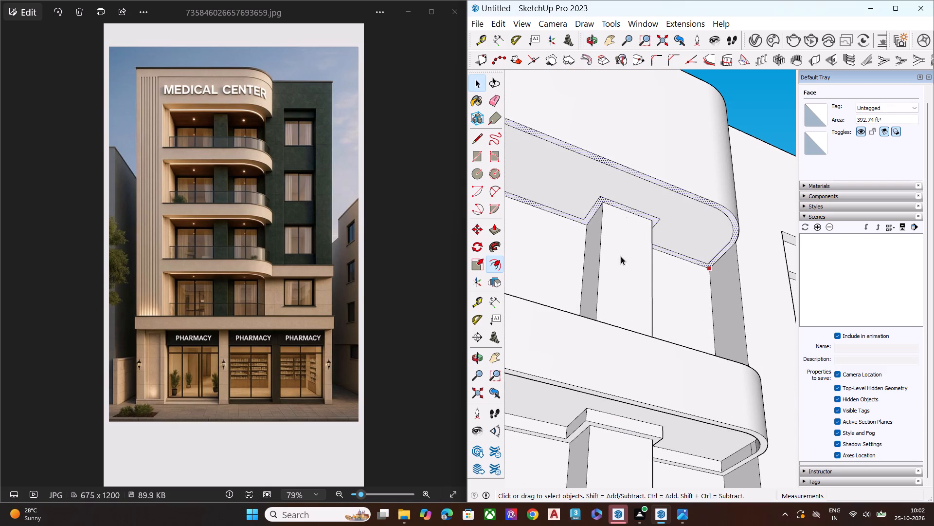
Examine the stacked balcony undersides across the whole façade from below.
click(678, 230)
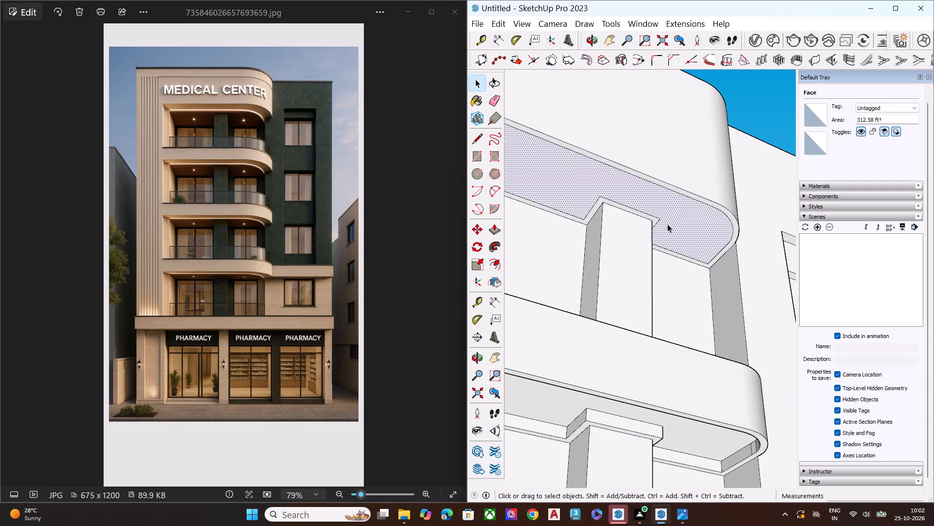
scroll(666, 224, down, 10)
scroll(567, 199, up, 1)
scroll(565, 193, down, 2)
scroll(567, 194, up, 2)
scroll(570, 198, down, 3)
scroll(635, 397, up, 1)
scroll(585, 237, down, 10)
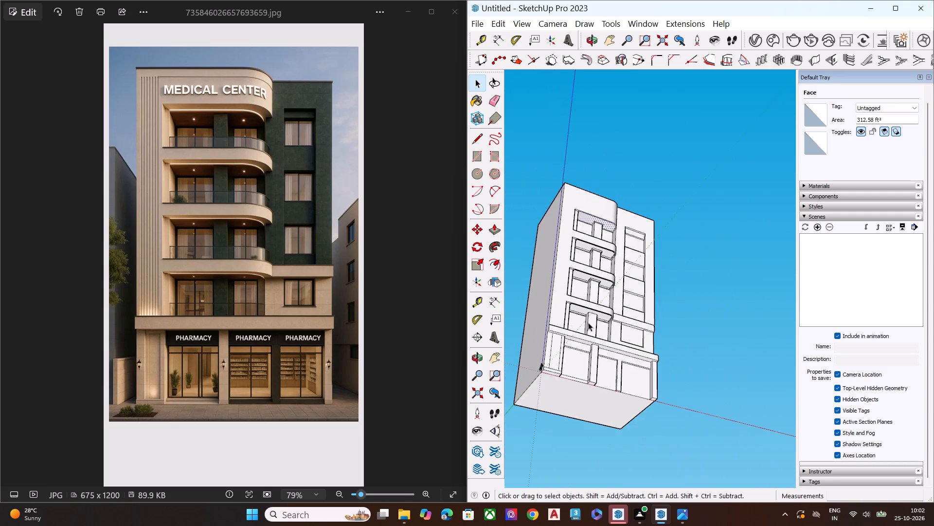
middle_drag(588, 323, 439, 351)
scroll(587, 323, up, 1)
scroll(642, 323, up, 7)
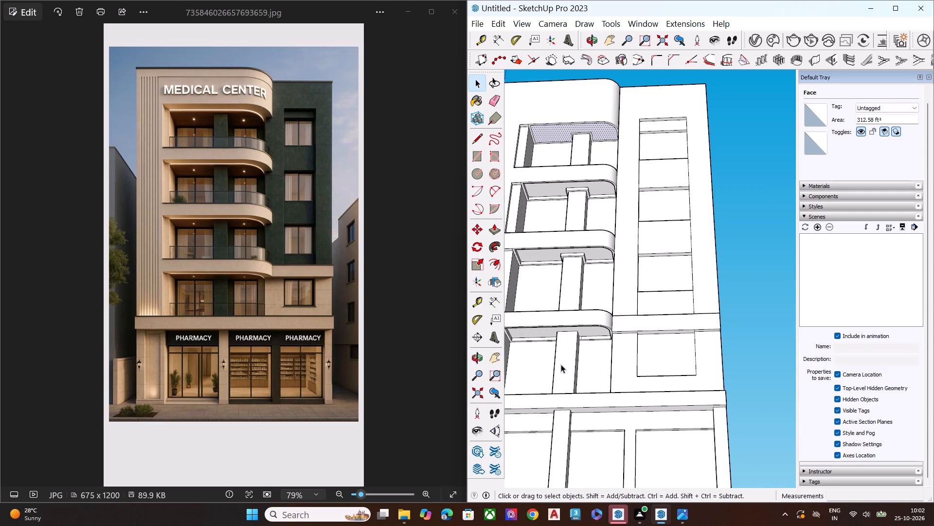
scroll(552, 364, up, 3)
scroll(556, 363, down, 4)
middle_drag(608, 342, 642, 344)
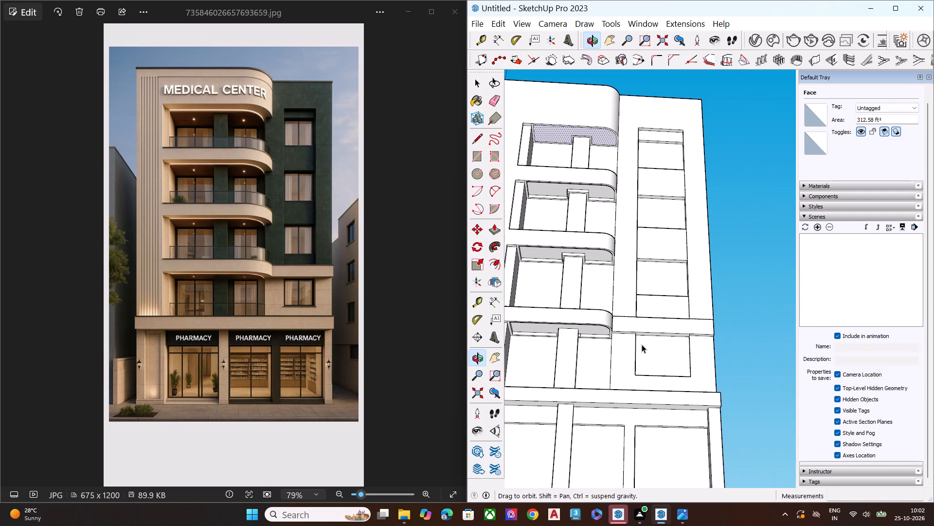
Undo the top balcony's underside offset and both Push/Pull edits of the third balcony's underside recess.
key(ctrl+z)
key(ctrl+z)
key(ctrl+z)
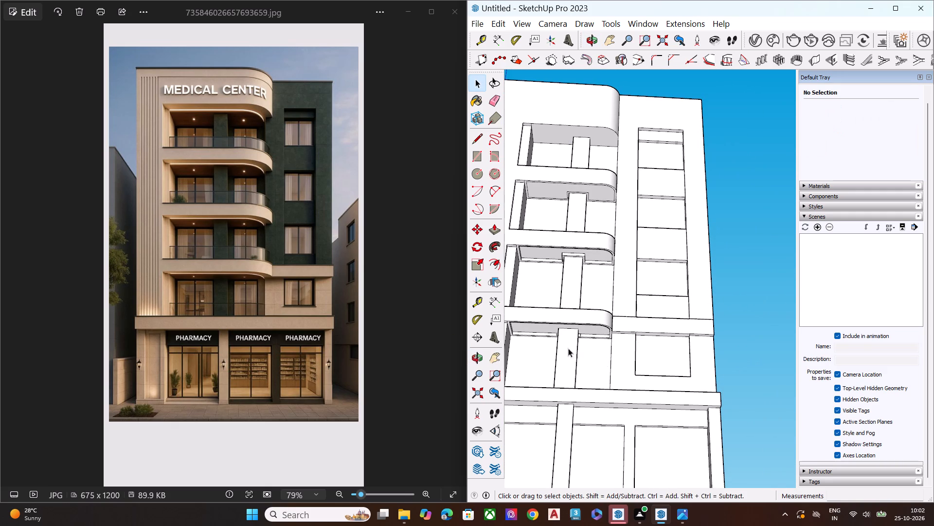
Push/Pull the inner face of the lowest balcony's underside downward by about 1' 2 1/2", flush with its border.
scroll(558, 339, up, 4)
scroll(558, 339, down, 1)
scroll(558, 339, up, 3)
click(607, 320)
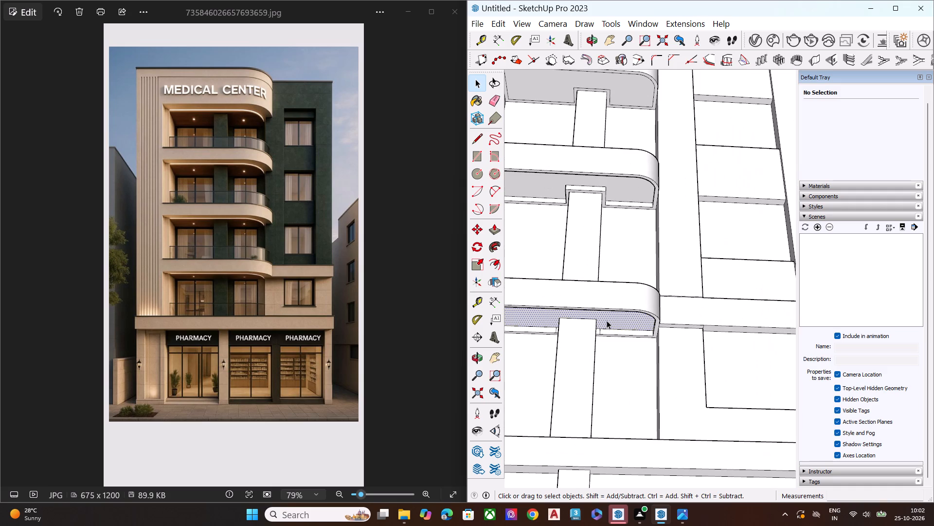
key(p)
click(607, 320)
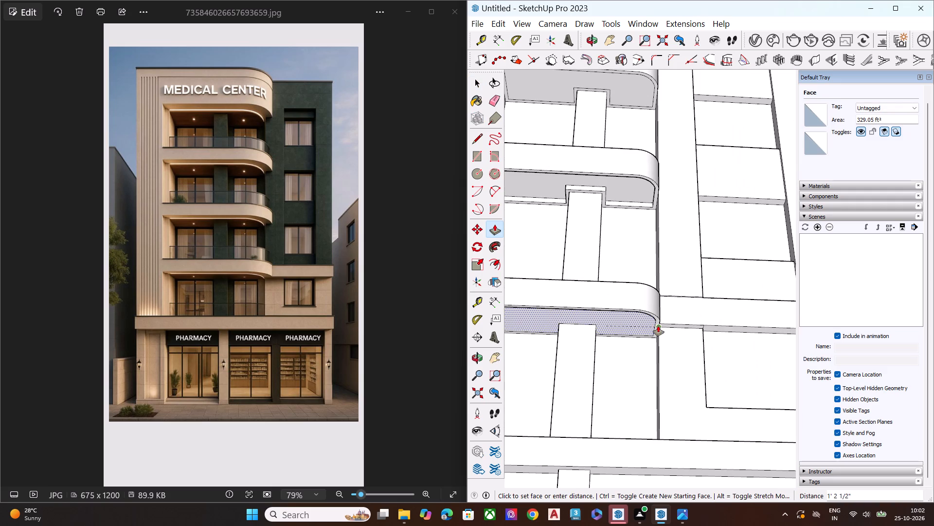
click(658, 326)
key(space)
middle_drag(561, 324, 590, 231)
scroll(518, 309, up, 3)
scroll(518, 309, down, 1)
scroll(518, 309, up, 3)
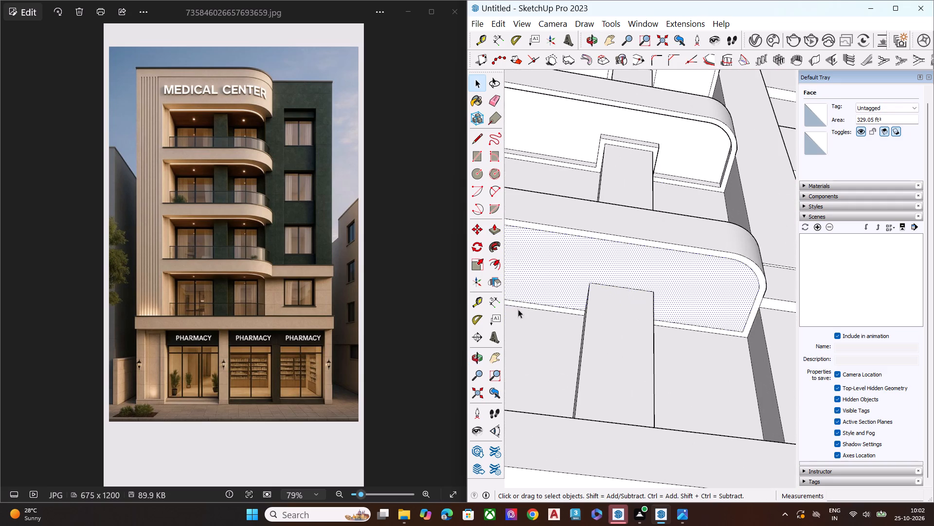
Delete the offset border's long front edge and its curved corner on the lowest balcony's underside.
middle_drag(572, 302, 624, 288)
scroll(643, 283, up, 5)
scroll(708, 261, down, 3)
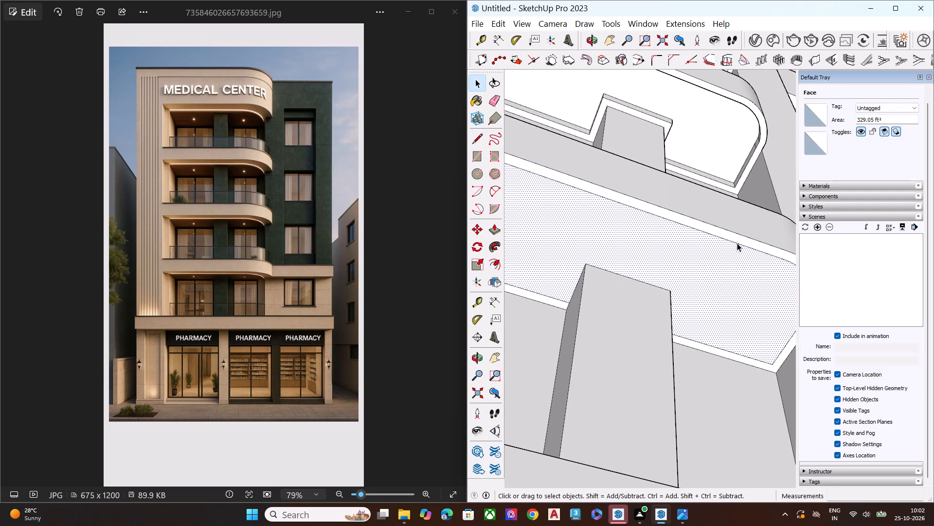
click(737, 243)
key(Delete)
scroll(651, 269, down, 6)
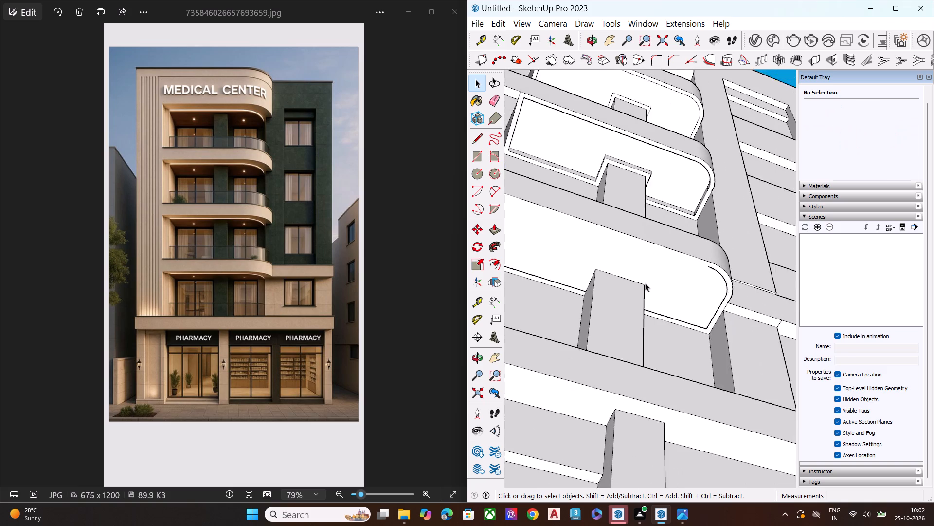
scroll(732, 278, up, 2)
scroll(732, 278, down, 1)
scroll(732, 278, up, 1)
scroll(732, 278, down, 2)
scroll(732, 278, up, 2)
click(725, 287)
key(Delete)
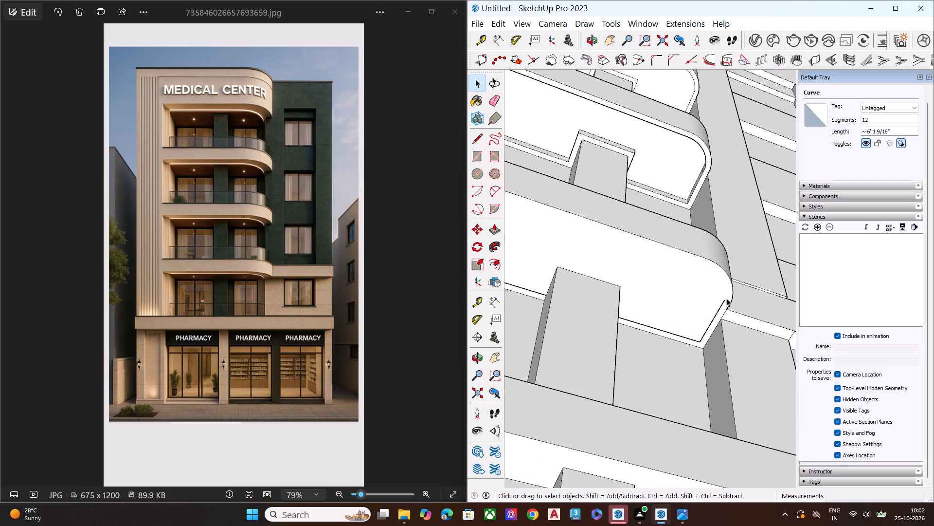
Delete the remaining border edges at the curved end of the lowest balcony's underside, up to the pillar.
click(723, 301)
key(Delete)
scroll(706, 315, down, 1)
click(710, 322)
key(Delete)
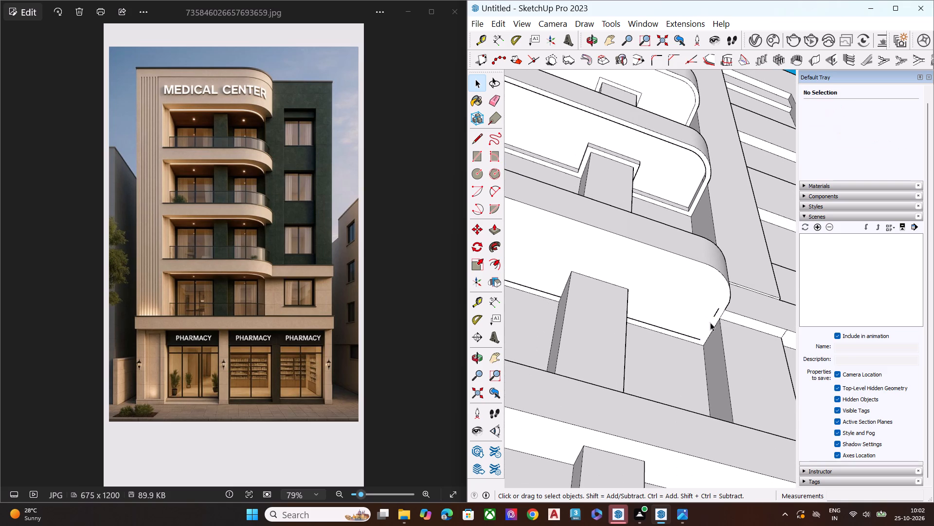
click(715, 314)
key(Delete)
key(Delete)
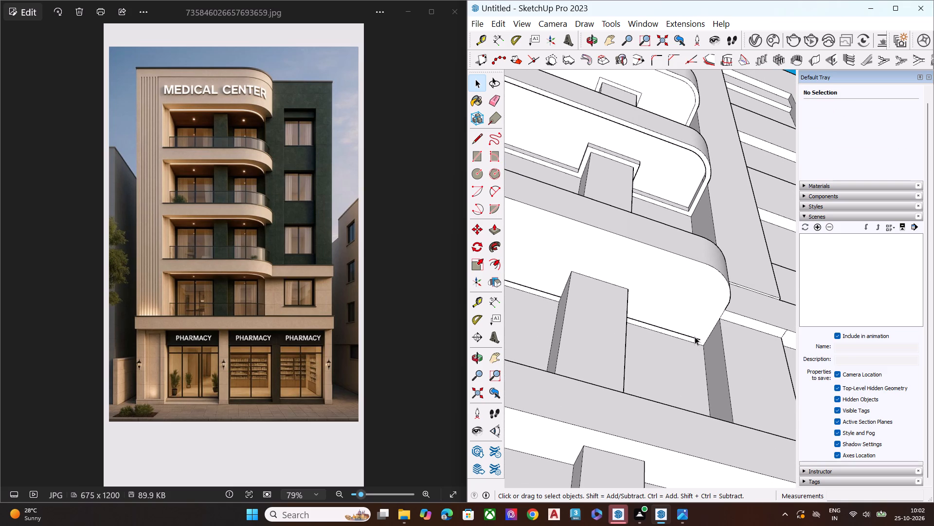
click(696, 337)
key(Delete)
Delete the border's back edge and its short remnant on the other side of the pillar on the lowest balcony's underside.
scroll(700, 337, down, 4)
scroll(551, 298, up, 5)
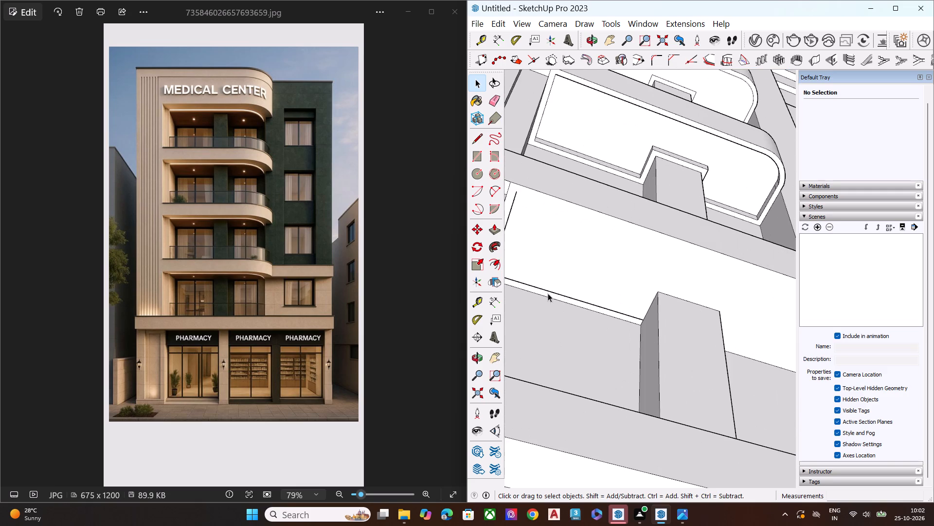
click(553, 291)
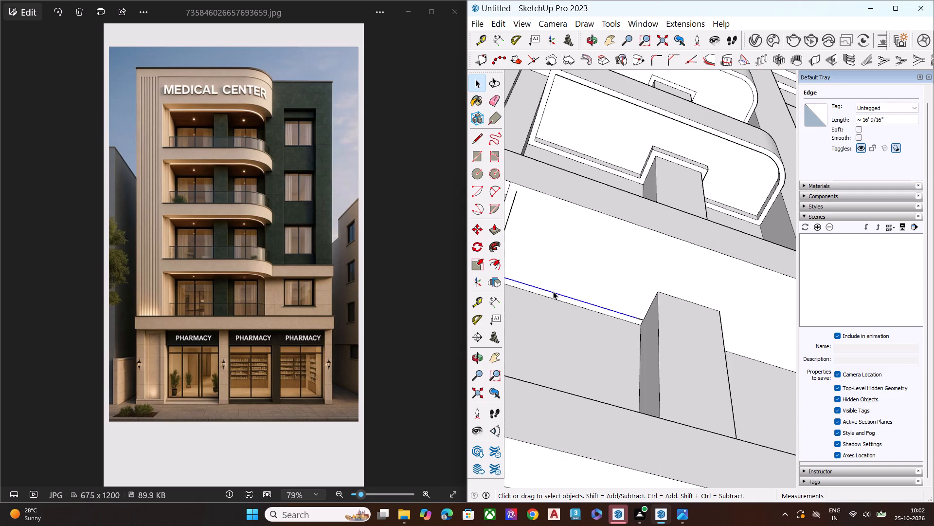
key(Delete)
scroll(652, 292, down, 7)
middle_drag(615, 317, 676, 302)
scroll(676, 302, up, 9)
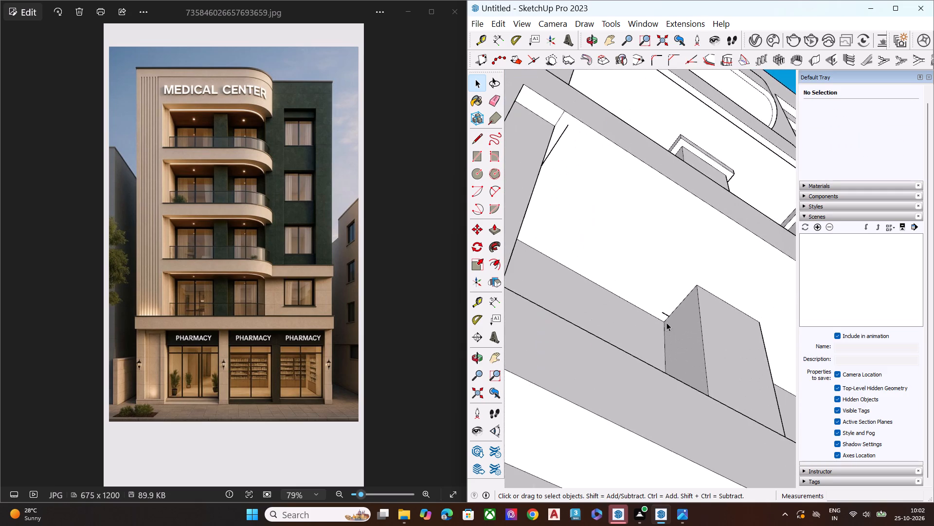
scroll(666, 322, up, 8)
click(666, 312)
key(Delete)
scroll(669, 317, down, 7)
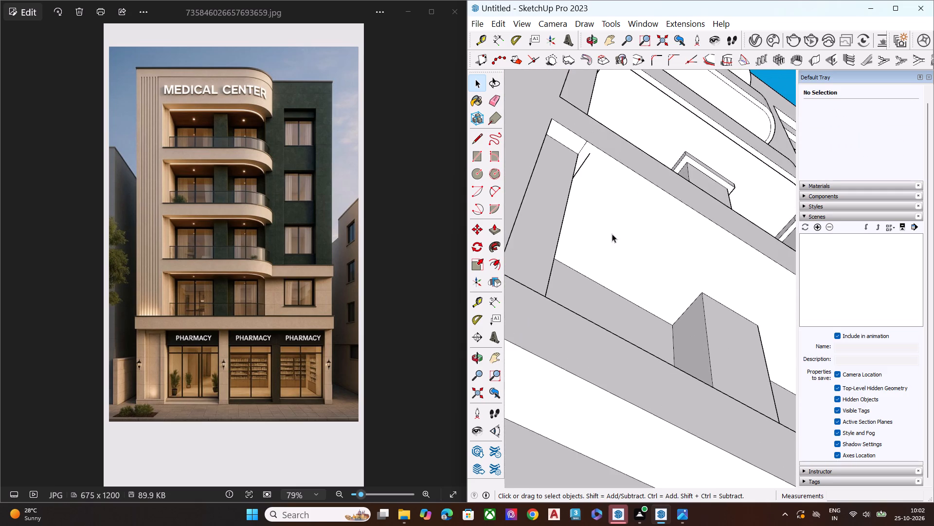
Delete the last border edge segments at the straight end of the lowest balcony's underside.
scroll(612, 234, up, 1)
middle_drag(612, 234, 494, 236)
scroll(572, 211, up, 2)
scroll(675, 218, down, 5)
scroll(682, 223, up, 3)
scroll(684, 224, down, 8)
middle_drag(666, 287, 611, 289)
scroll(506, 231, up, 4)
scroll(519, 230, down, 1)
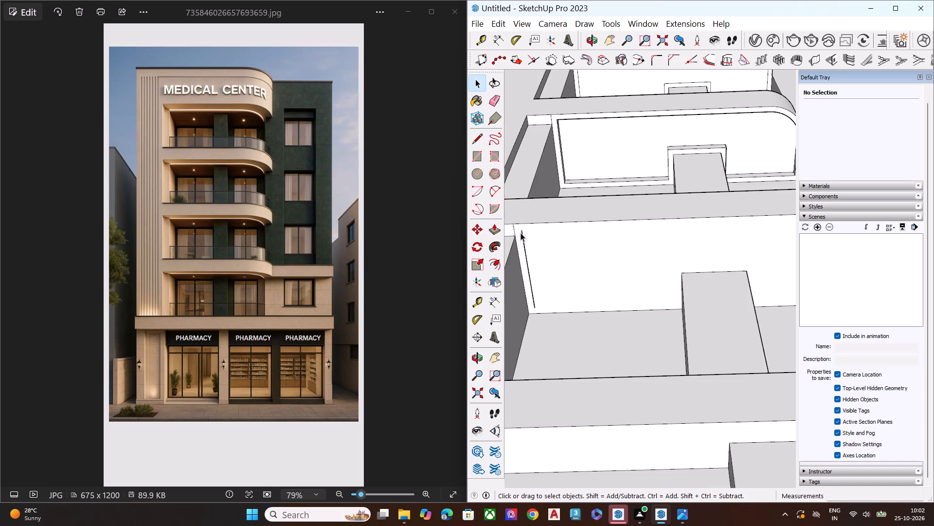
scroll(521, 236, up, 5)
click(523, 236)
key(Delete)
scroll(569, 262, down, 1)
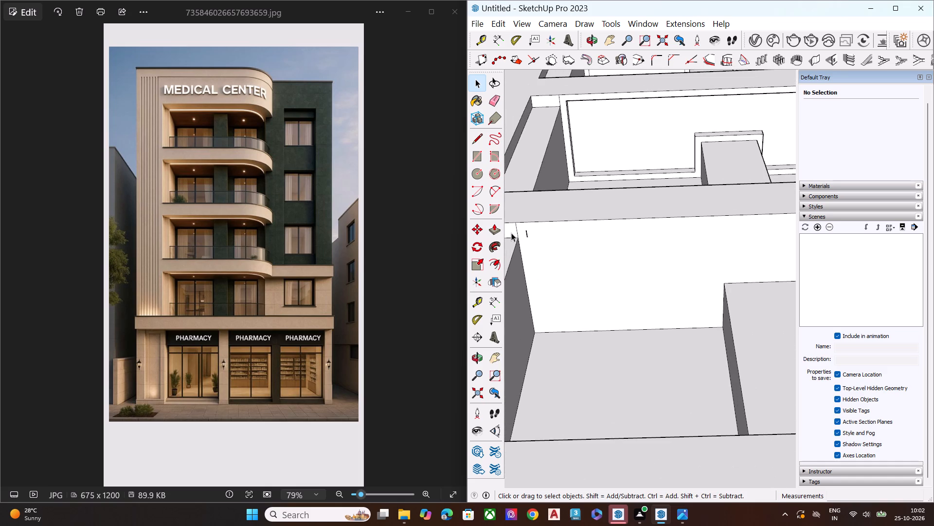
scroll(520, 229, down, 1)
scroll(520, 229, up, 5)
click(531, 237)
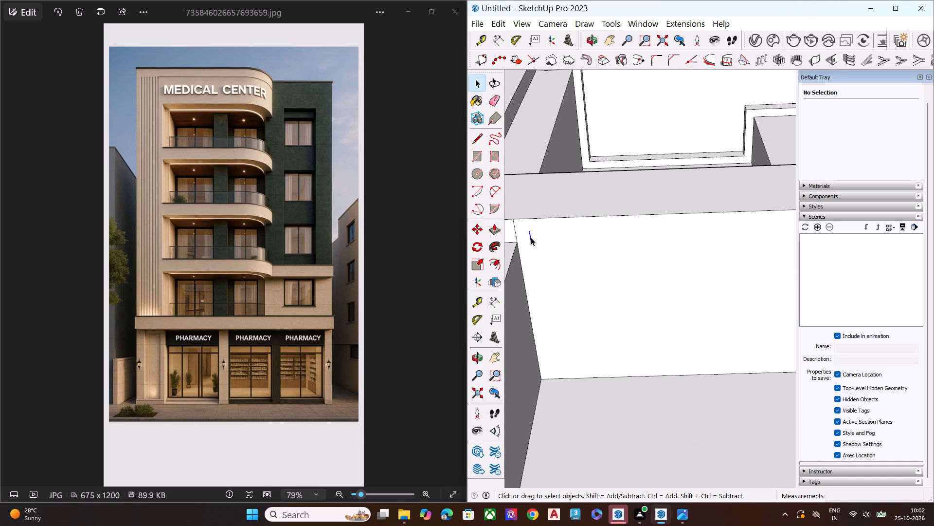
key(Delete)
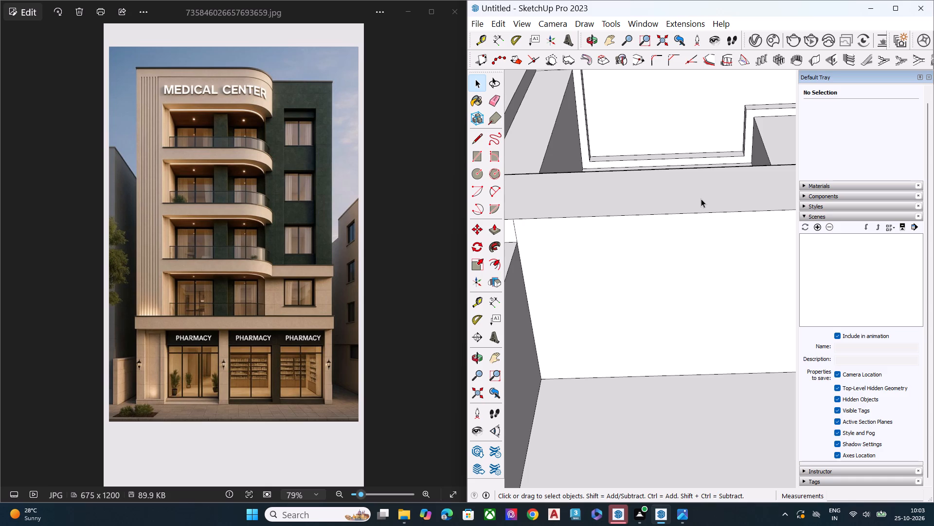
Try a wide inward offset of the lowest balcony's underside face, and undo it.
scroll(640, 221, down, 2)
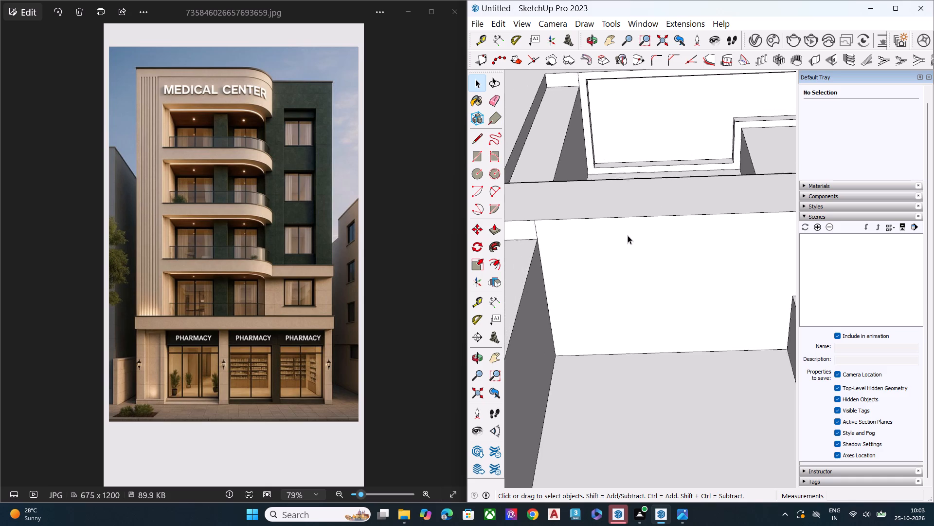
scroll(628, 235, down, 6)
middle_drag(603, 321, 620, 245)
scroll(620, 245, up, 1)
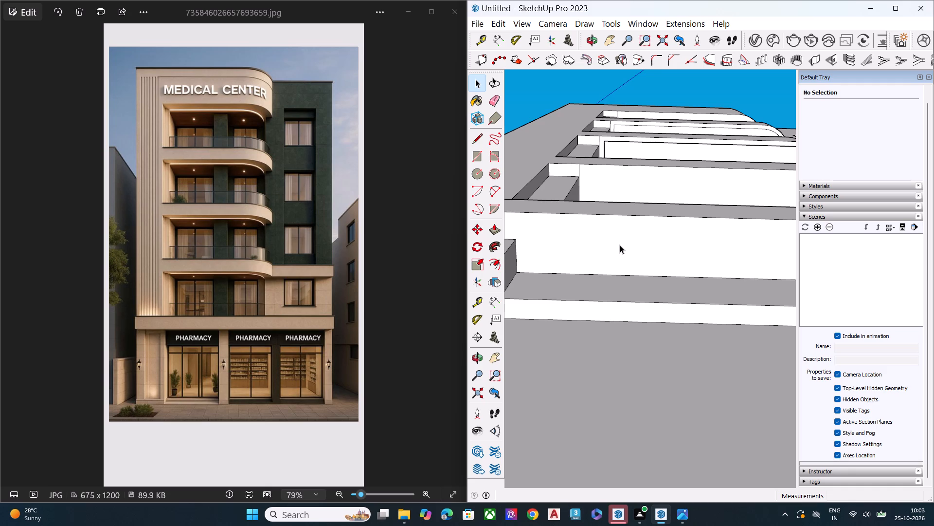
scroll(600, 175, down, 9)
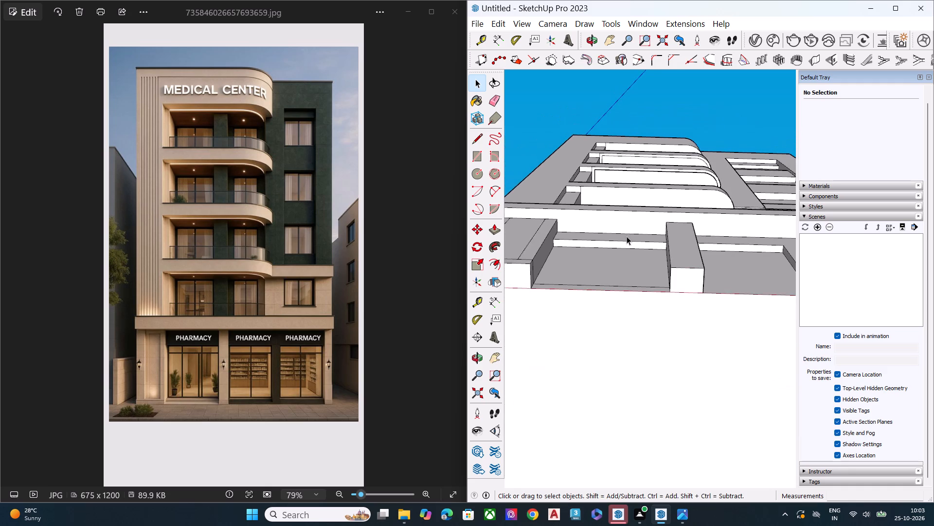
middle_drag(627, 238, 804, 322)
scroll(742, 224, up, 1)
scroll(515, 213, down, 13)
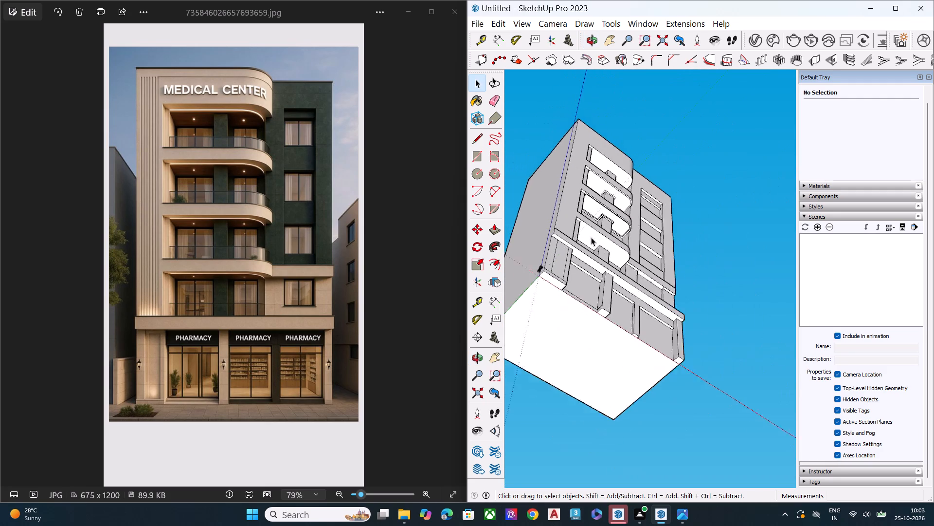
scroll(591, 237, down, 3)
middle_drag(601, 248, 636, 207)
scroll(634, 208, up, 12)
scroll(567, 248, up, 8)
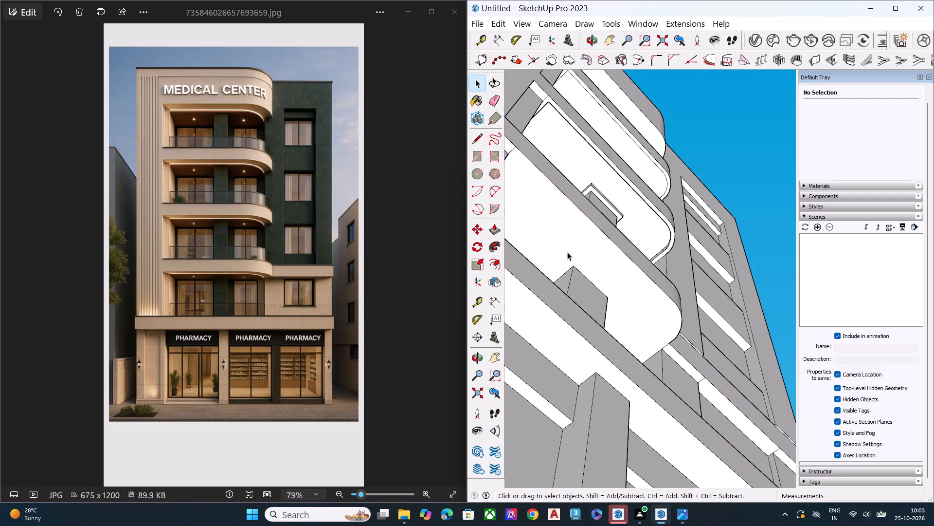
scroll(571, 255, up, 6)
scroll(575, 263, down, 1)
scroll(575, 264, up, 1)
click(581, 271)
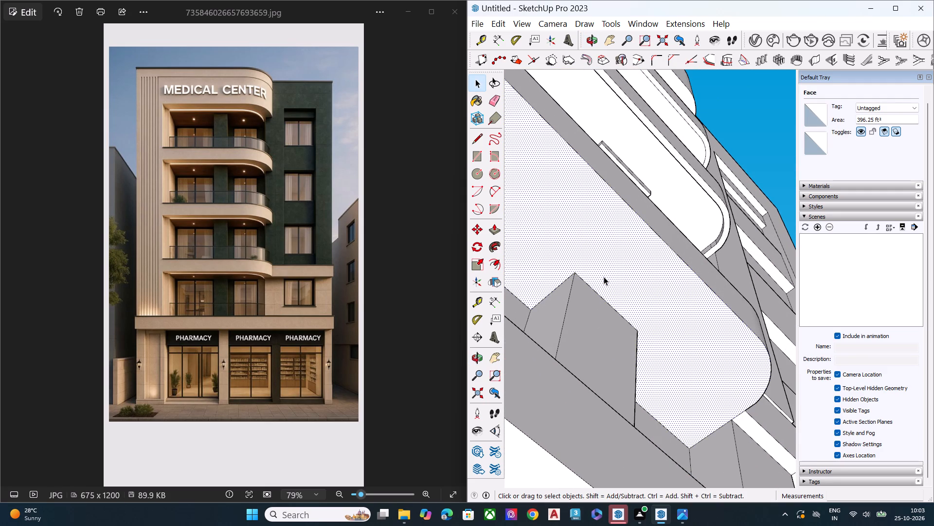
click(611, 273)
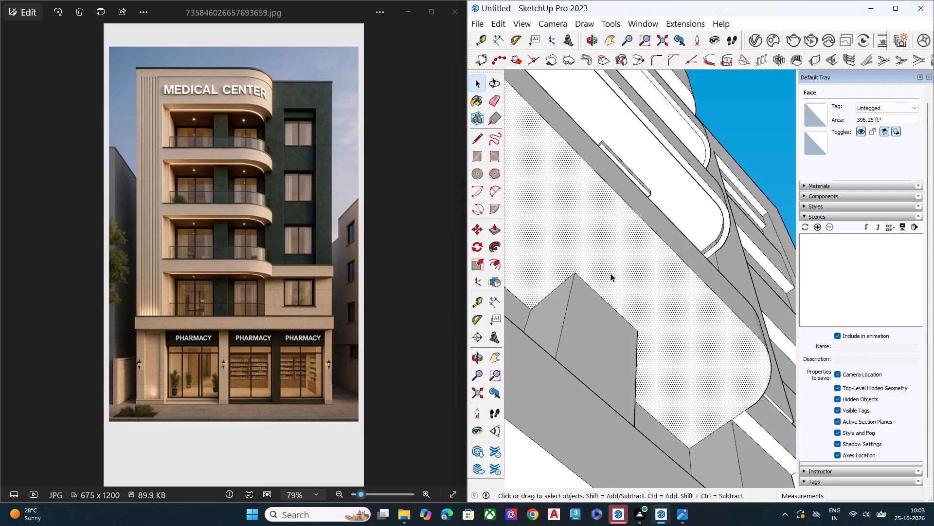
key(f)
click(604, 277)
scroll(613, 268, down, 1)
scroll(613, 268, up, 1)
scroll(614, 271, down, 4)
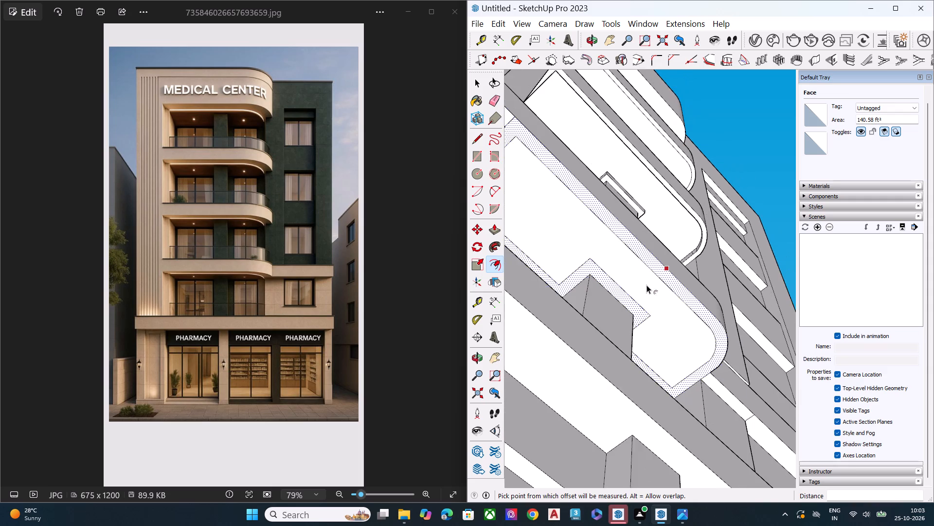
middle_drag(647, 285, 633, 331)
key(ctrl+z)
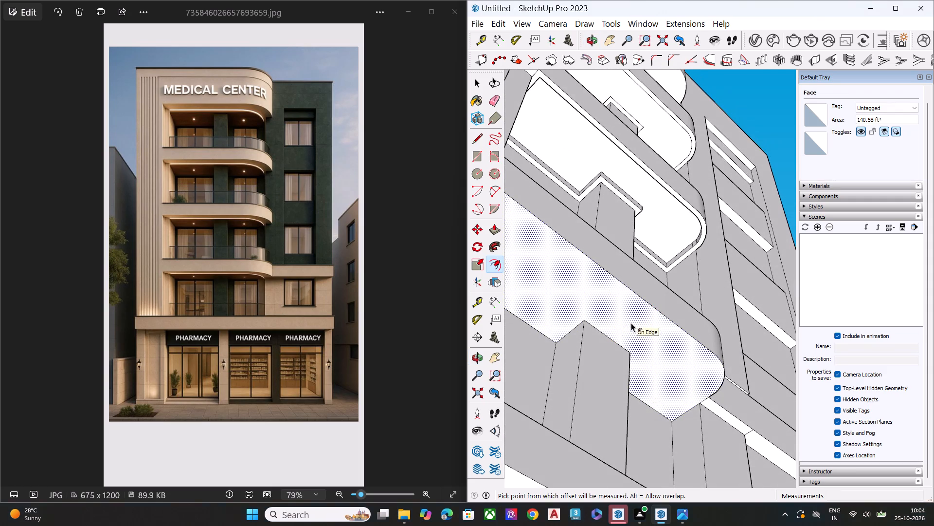
Offset the lowest balcony's underside face inward to a narrow border, using the border of the balcony above as reference.
click(626, 320)
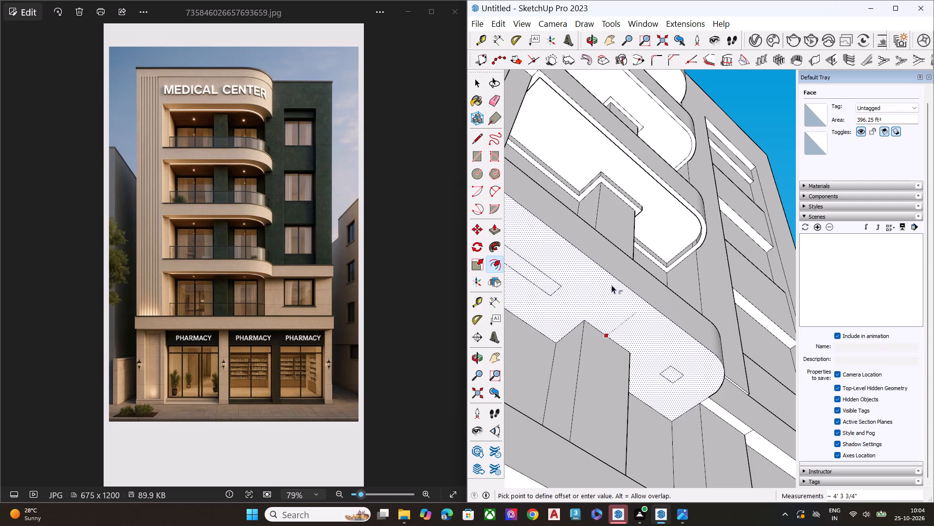
click(630, 201)
key(space)
Push/Pull the inner face of the lowest balcony's underside upward by about 1' 1 1/16" to recess it within its border.
scroll(590, 250, down, 4)
scroll(587, 260, up, 2)
scroll(586, 265, down, 1)
scroll(586, 265, up, 1)
scroll(586, 265, down, 2)
scroll(586, 266, up, 1)
scroll(586, 266, down, 3)
middle_drag(615, 313, 599, 324)
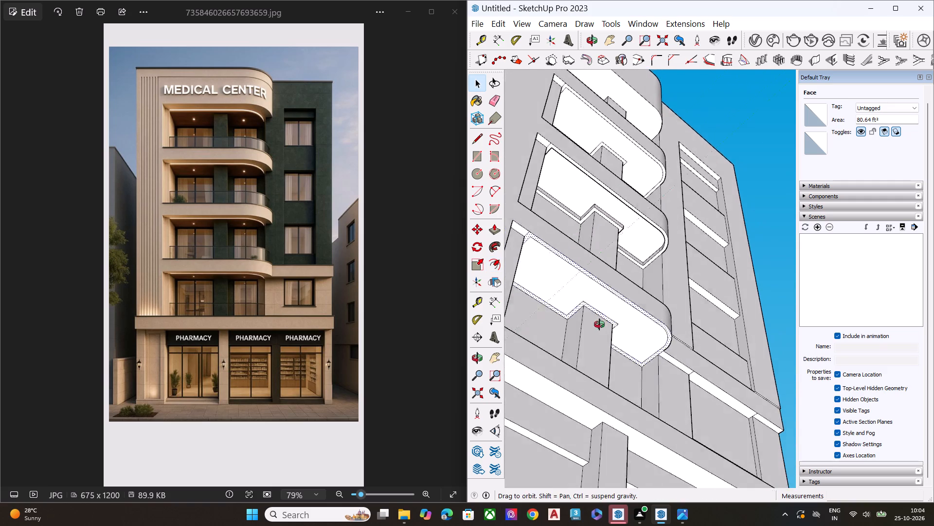
middle_drag(599, 324, 553, 321)
scroll(612, 331, up, 3)
key(space)
scroll(628, 334, down, 2)
scroll(628, 334, up, 1)
scroll(628, 334, down, 3)
click(632, 346)
key(p)
click(630, 342)
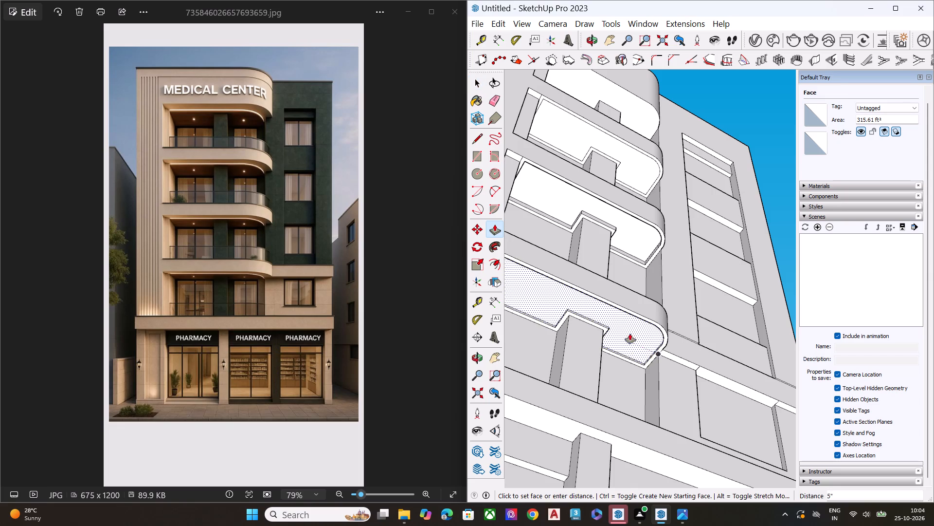
scroll(640, 344, down, 1)
scroll(640, 344, up, 2)
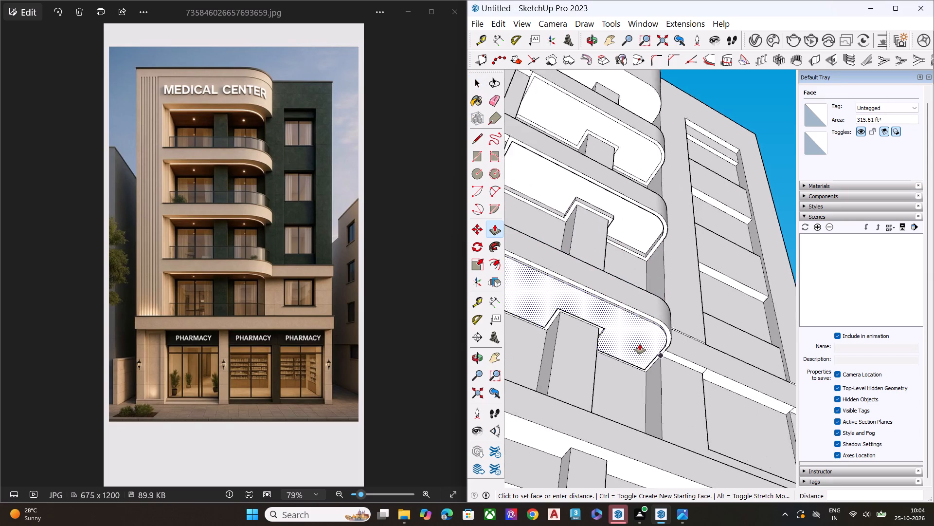
scroll(640, 344, up, 2)
middle_drag(640, 345, 726, 411)
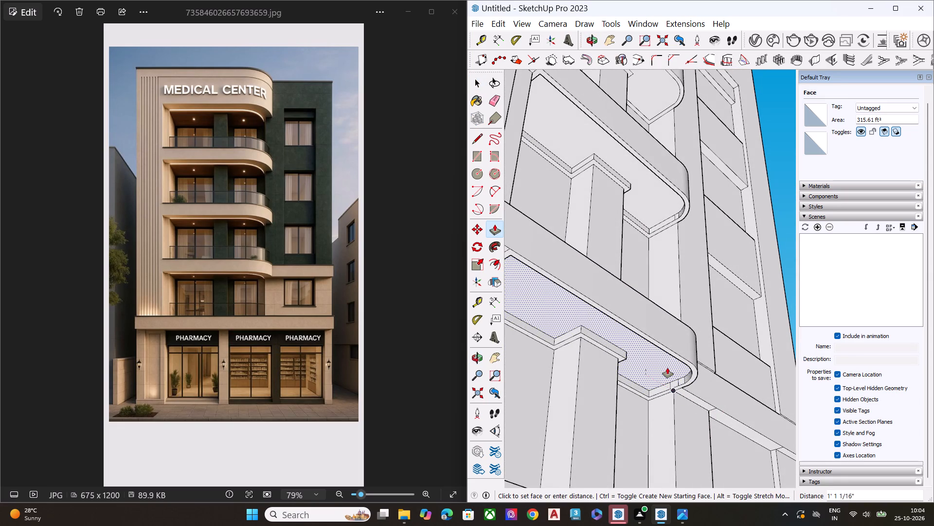
click(669, 368)
key(space)
scroll(620, 362, down, 2)
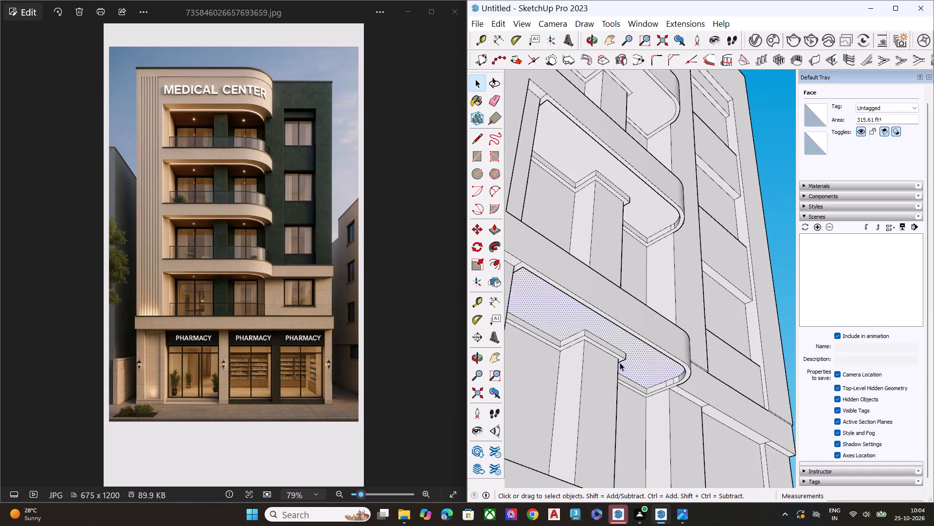
Examine the façade and the stacked balcony undersides from the side, the front and below.
scroll(620, 362, down, 5)
click(773, 331)
middle_drag(666, 294, 755, 292)
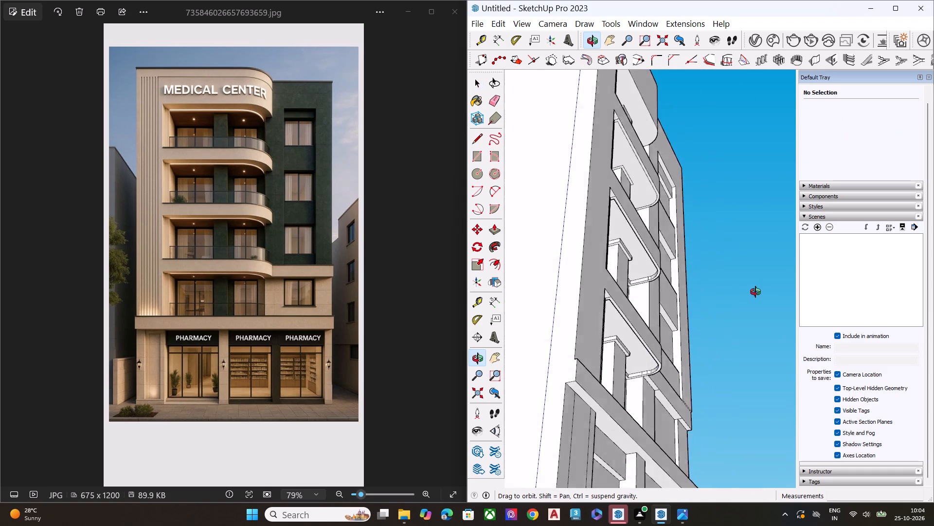
middle_drag(755, 292, 507, 470)
scroll(592, 293, down, 4)
scroll(611, 306, up, 2)
scroll(623, 320, down, 2)
middle_drag(656, 335, 491, 318)
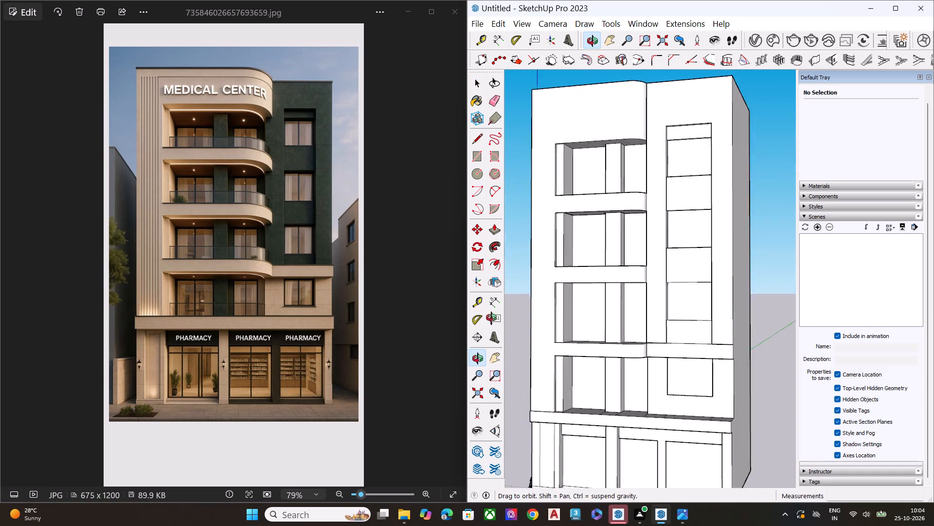
middle_drag(491, 318, 412, 289)
middle_drag(651, 374, 615, 211)
scroll(617, 221, up, 7)
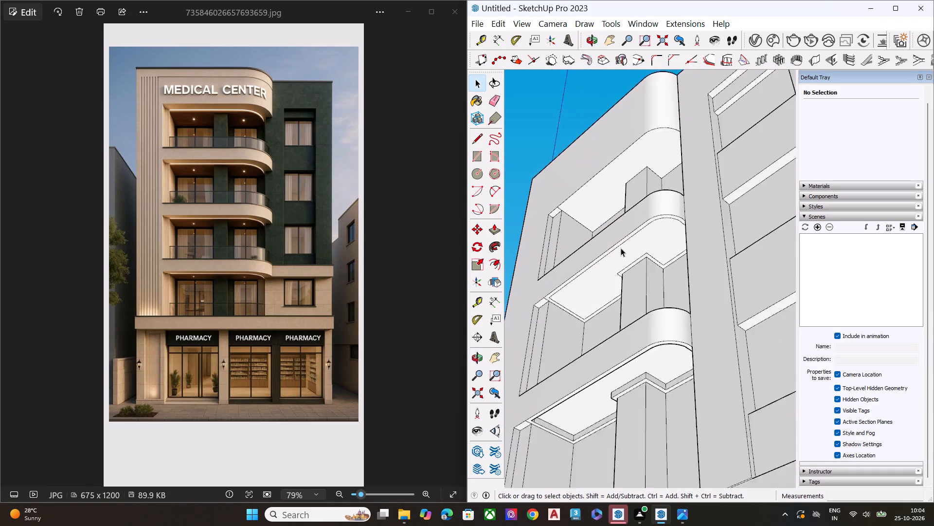
scroll(621, 248, up, 3)
scroll(620, 258, down, 5)
scroll(661, 347, up, 1)
scroll(661, 347, down, 2)
scroll(612, 308, down, 9)
Offset the top balcony's underside face inward by about 6 13/16" to form a narrow border.
middle_drag(609, 308, 612, 319)
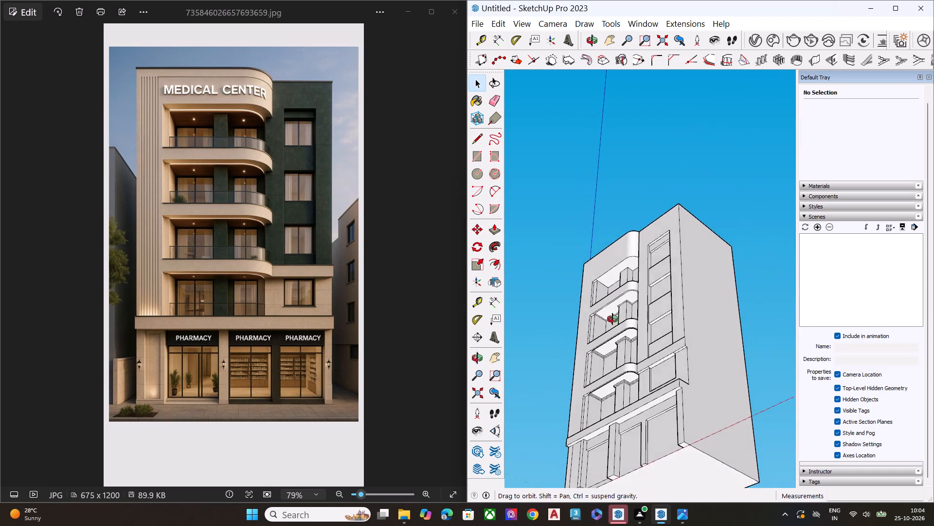
middle_drag(612, 319, 614, 244)
scroll(627, 203, up, 9)
scroll(615, 335, up, 6)
scroll(620, 346, down, 1)
scroll(620, 346, up, 2)
scroll(576, 345, up, 2)
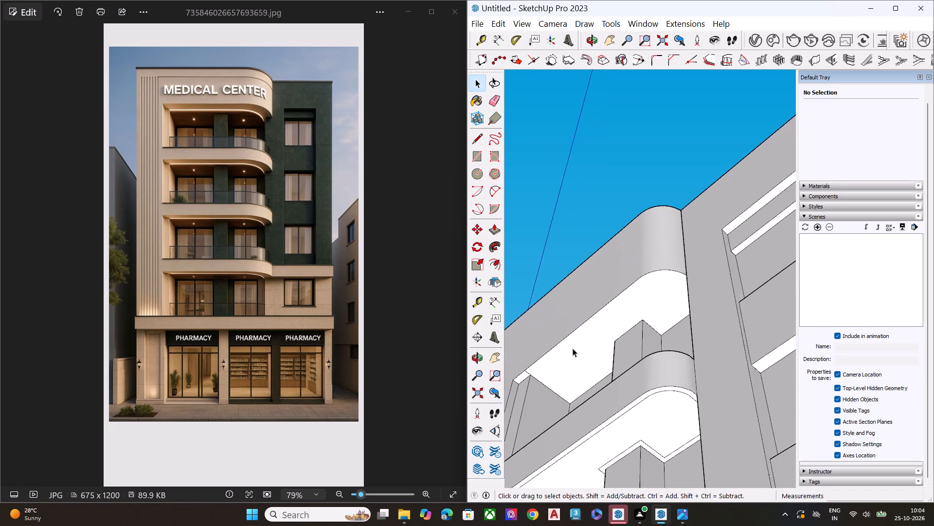
scroll(573, 348, up, 4)
click(591, 366)
key(f)
click(591, 366)
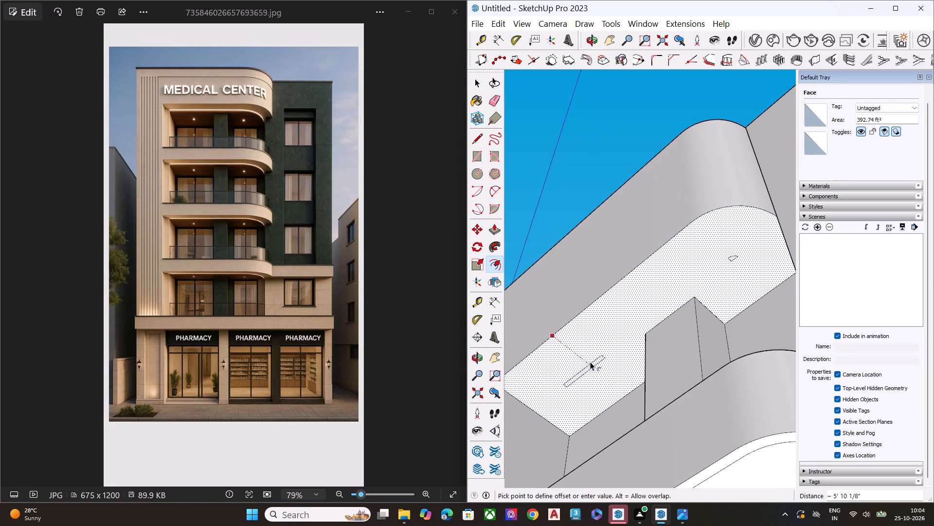
click(570, 328)
key(space)
Push/Pull the inner face of the top balcony's underside upward by about 6 1/4" to recess it within its border.
click(617, 344)
key(p)
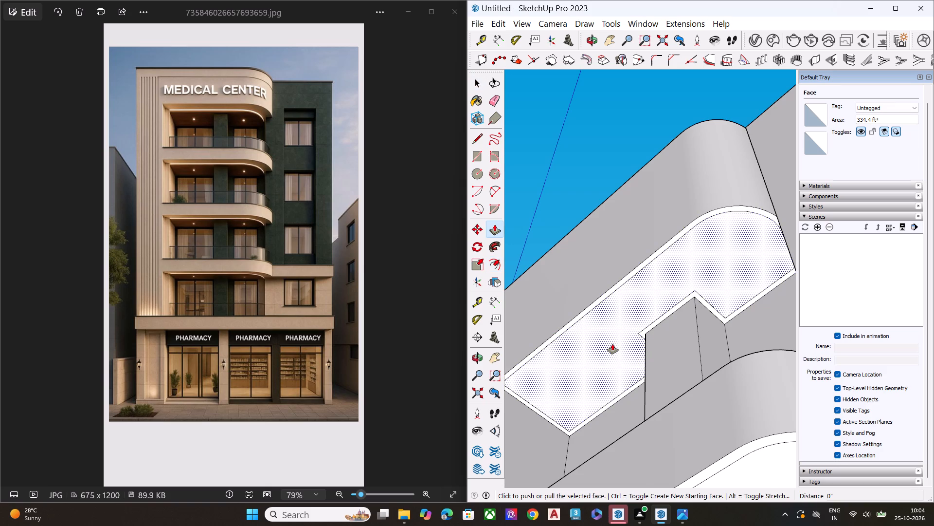
click(612, 344)
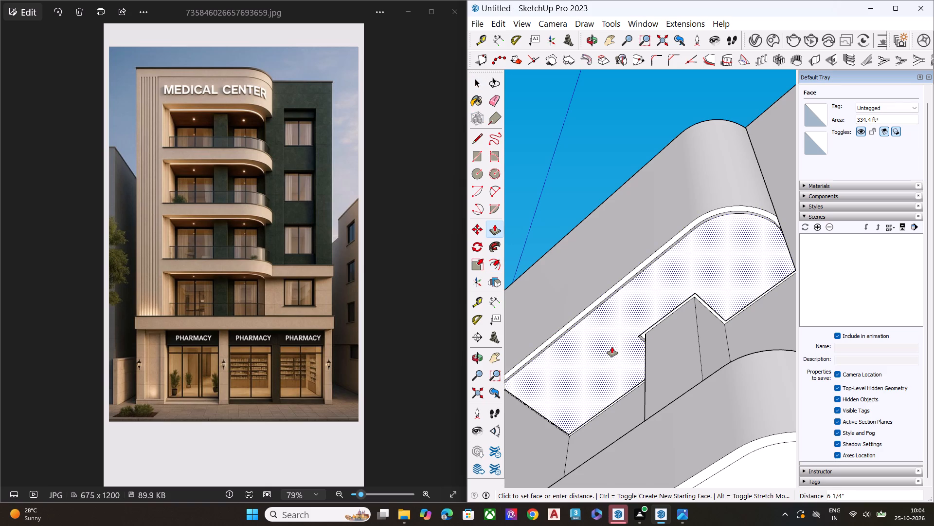
click(612, 347)
key(space)
click(615, 167)
Examine the façade's balconies and window bay from below, the front and the side, including the roof's front corner.
scroll(587, 150, down, 4)
scroll(612, 169, up, 1)
scroll(617, 174, down, 3)
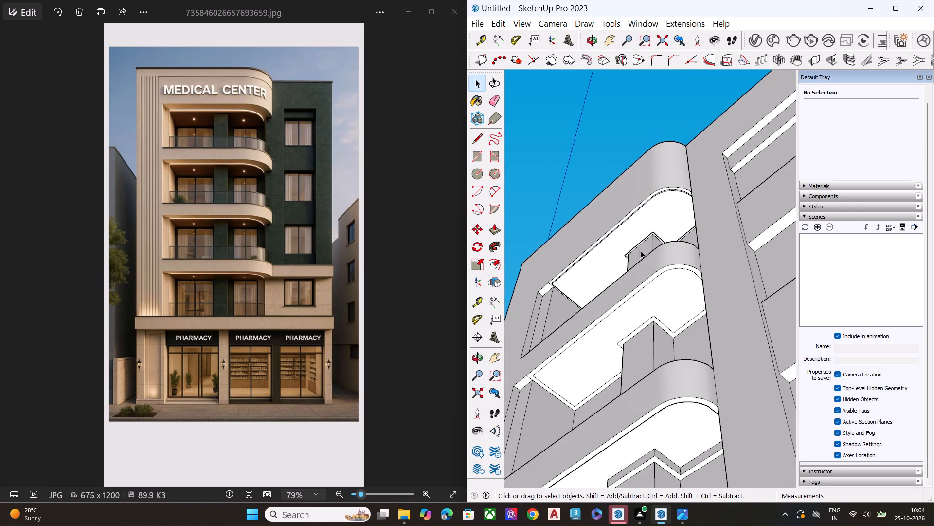
middle_drag(646, 254, 744, 525)
scroll(660, 241, down, 7)
middle_drag(636, 316, 754, 333)
scroll(751, 325, up, 1)
scroll(645, 246, down, 5)
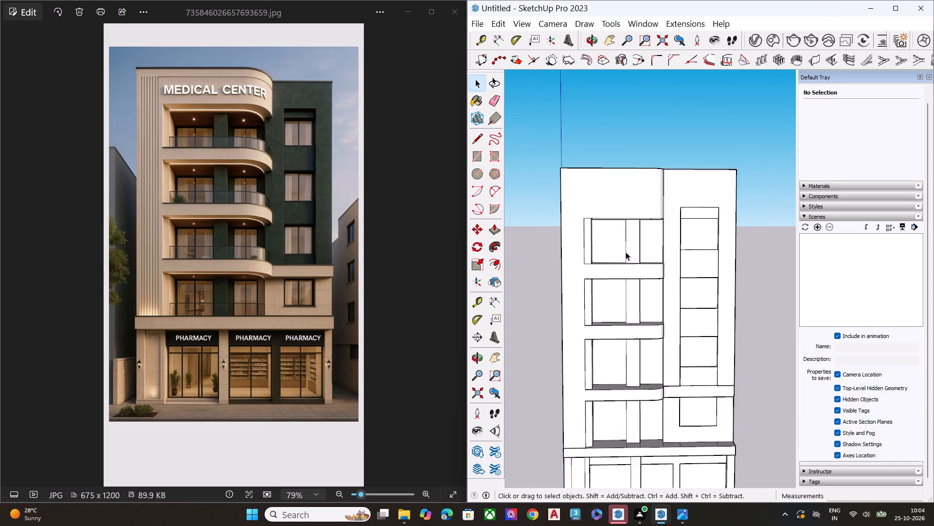
scroll(626, 252, down, 4)
middle_drag(739, 332, 662, 394)
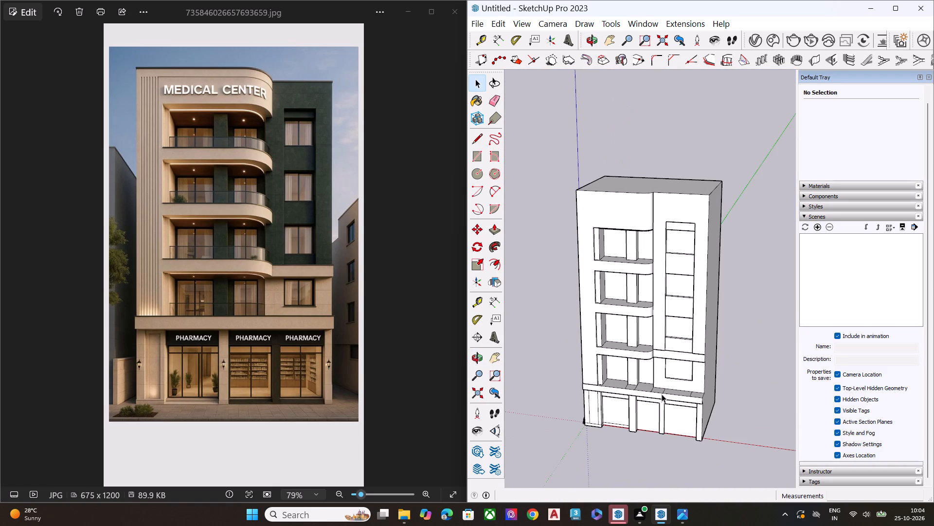
scroll(687, 369, up, 9)
middle_drag(701, 362, 653, 368)
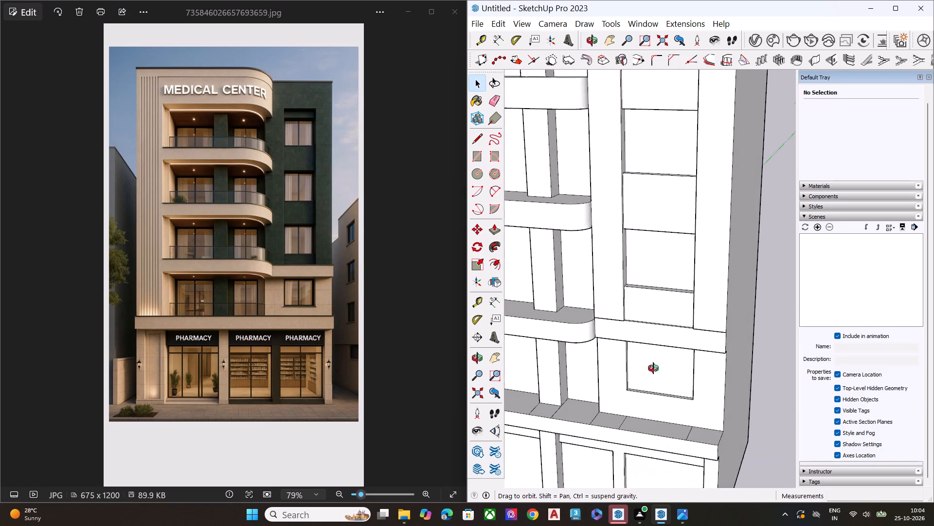
middle_drag(653, 368, 577, 382)
scroll(635, 363, down, 2)
scroll(632, 370, up, 2)
scroll(632, 371, down, 2)
scroll(630, 375, up, 1)
scroll(630, 376, down, 6)
scroll(674, 137, up, 1)
middle_drag(673, 155, 671, 333)
scroll(669, 282, up, 8)
middle_drag(669, 282, 674, 335)
scroll(671, 330, up, 3)
scroll(670, 327, down, 1)
scroll(670, 327, up, 5)
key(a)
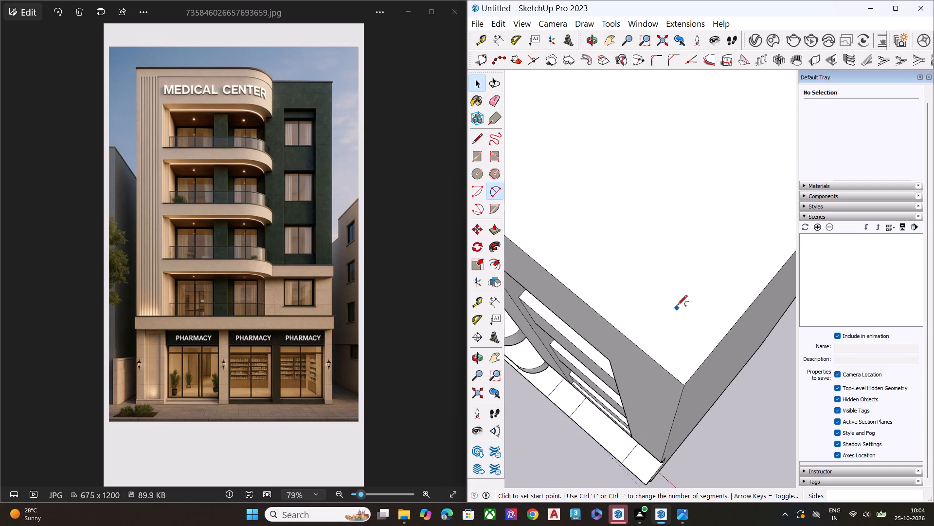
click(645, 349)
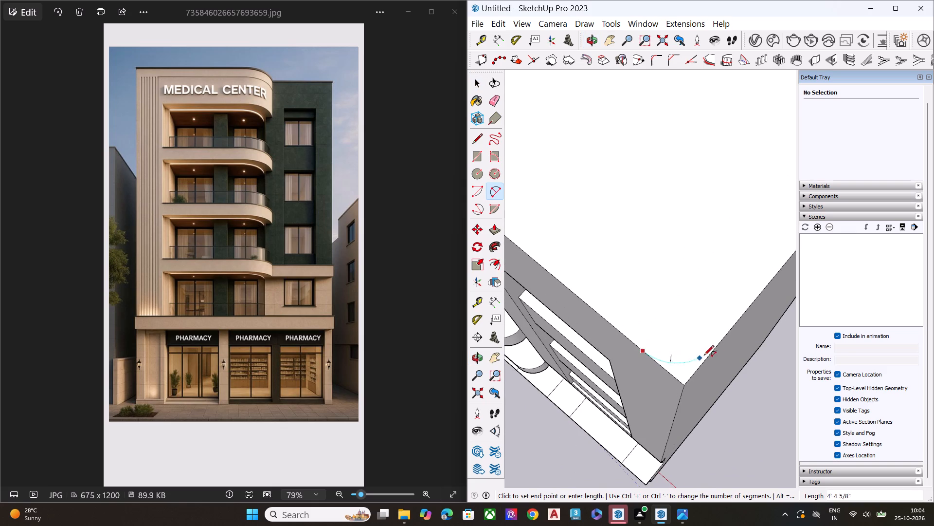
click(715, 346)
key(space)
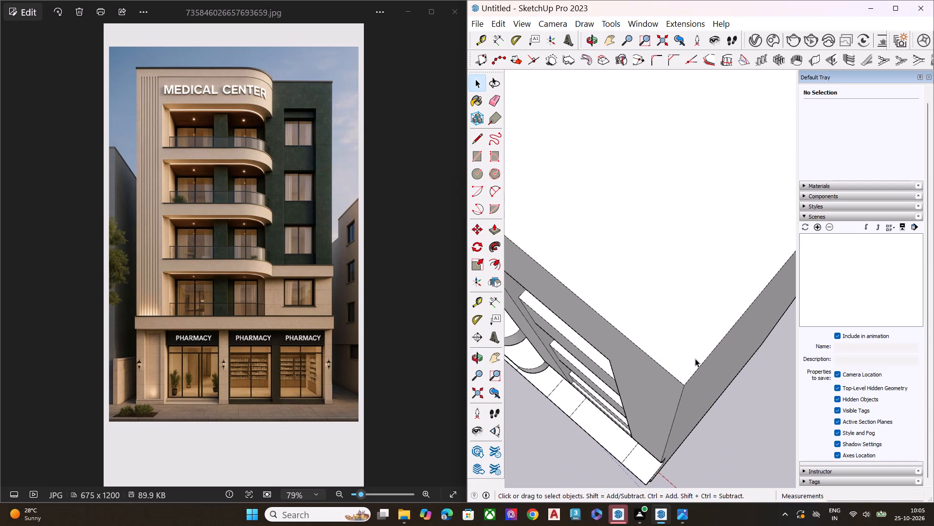
Draw an arc of about 3' 9 9/16" radius across the roof's front corner beside the window bay to round it.
key(a)
click(645, 353)
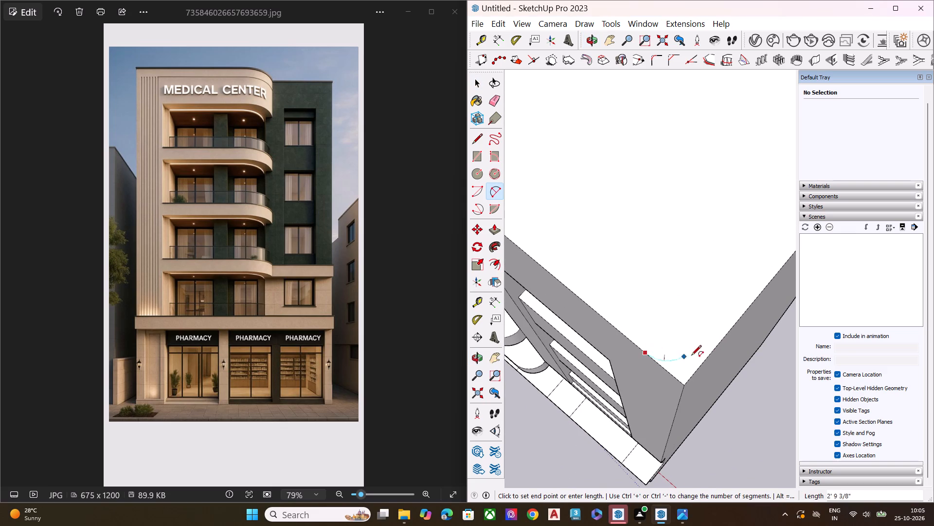
click(717, 342)
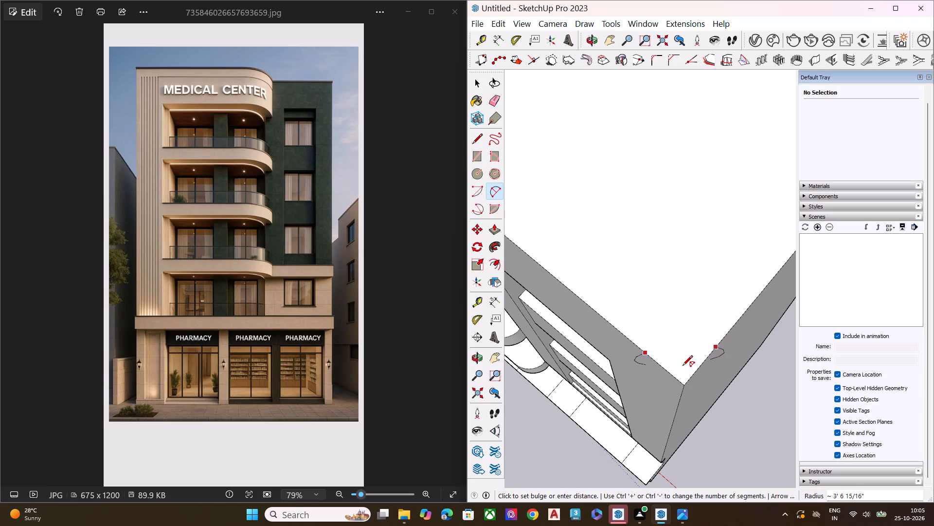
scroll(680, 367, down, 1)
scroll(680, 368, up, 7)
click(686, 358)
key(space)
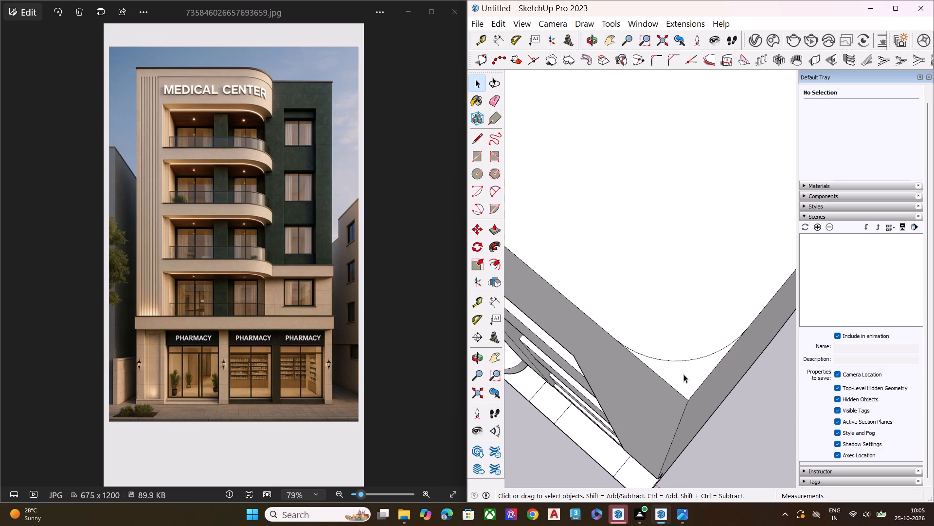
Set the roof corner arc's segments to 30.
click(690, 357)
click(692, 360)
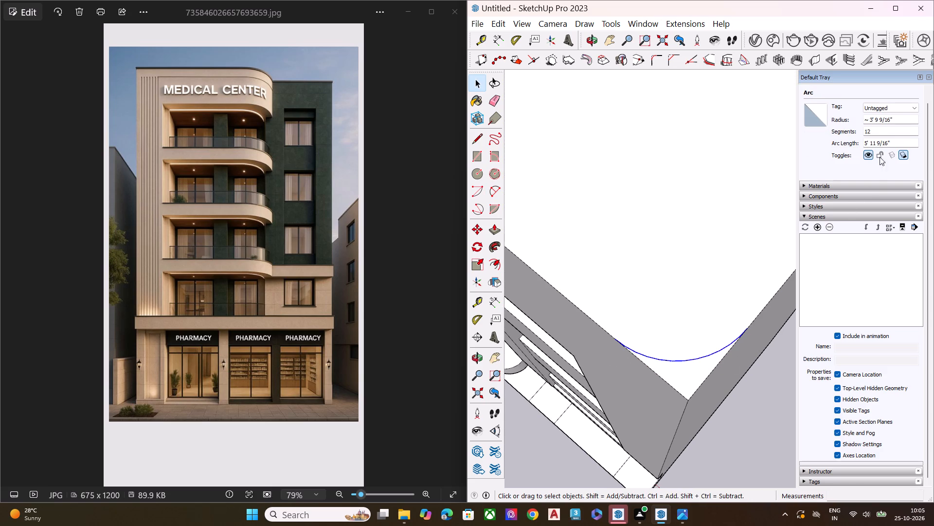
click(887, 126)
click(888, 134)
key(backslash)
key(BackSpace)
key(BackSpace)
key(BackSpace)
key(BackSpace)
key(BackSpace)
text(30)
key(Return)
Examine the sliver face cut off by the corner arc and how the arc meets the roof's edges.
click(689, 375)
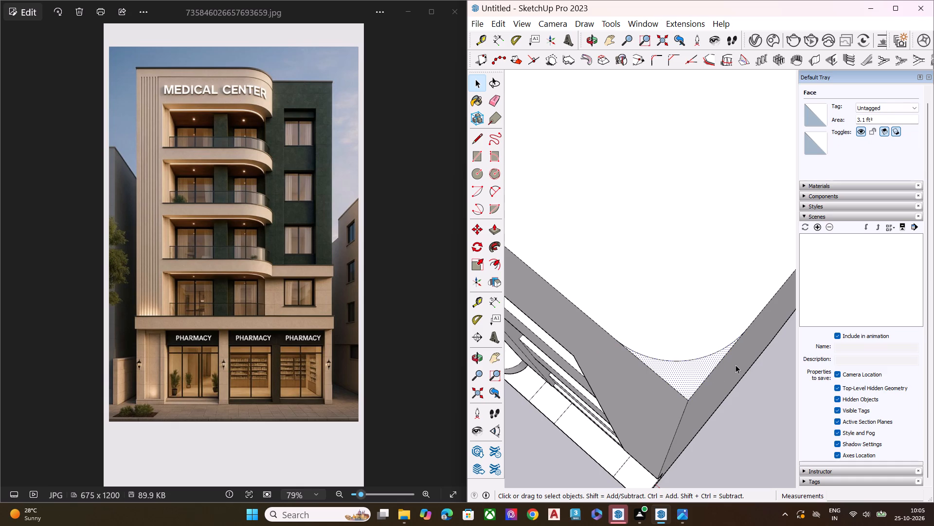
scroll(736, 365, up, 8)
scroll(736, 342, down, 2)
scroll(737, 350, up, 1)
scroll(737, 351, down, 2)
middle_drag(706, 302, 725, 292)
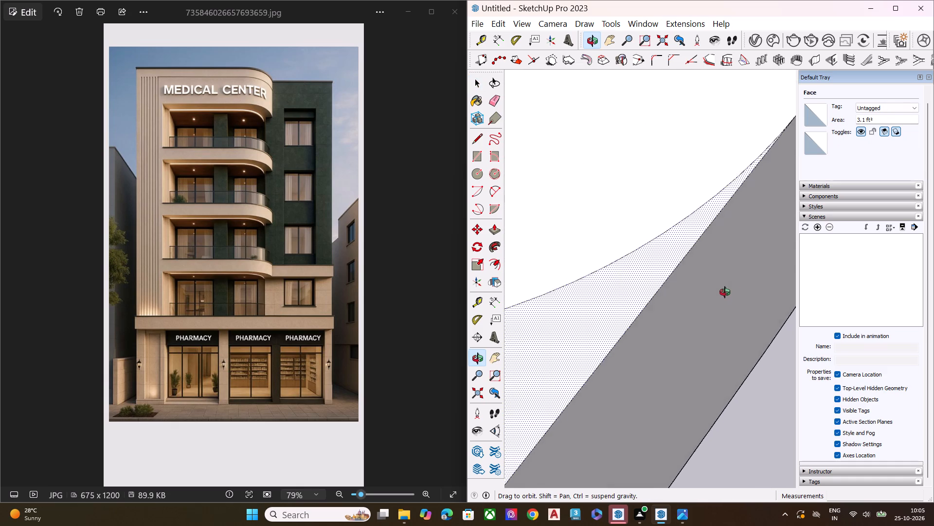
middle_drag(725, 292, 736, 284)
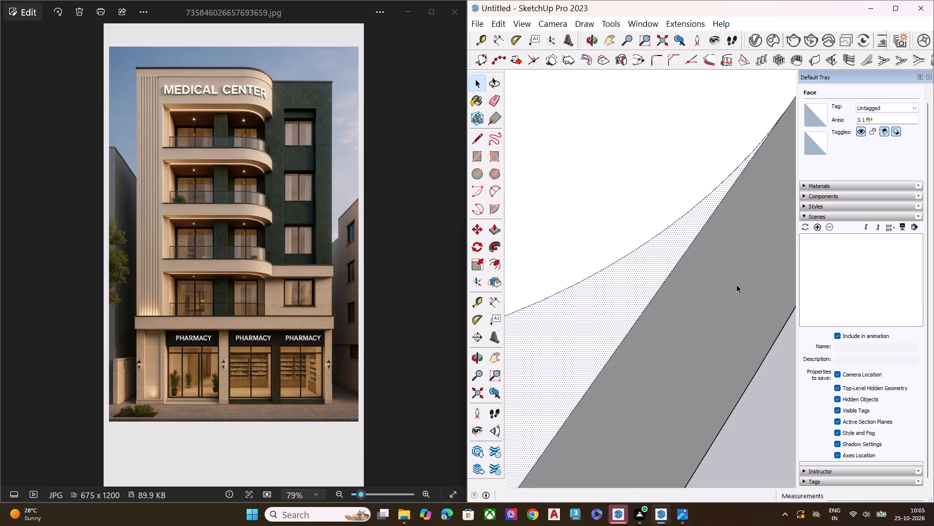
scroll(706, 274, down, 3)
scroll(705, 275, up, 1)
scroll(704, 275, down, 3)
scroll(607, 328, up, 1)
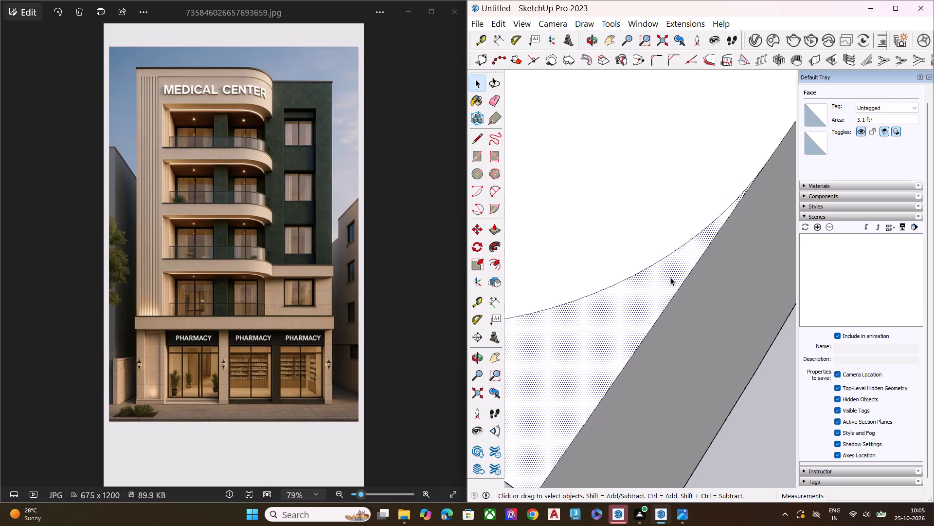
scroll(673, 269, down, 8)
middle_drag(605, 319, 665, 270)
scroll(636, 286, down, 2)
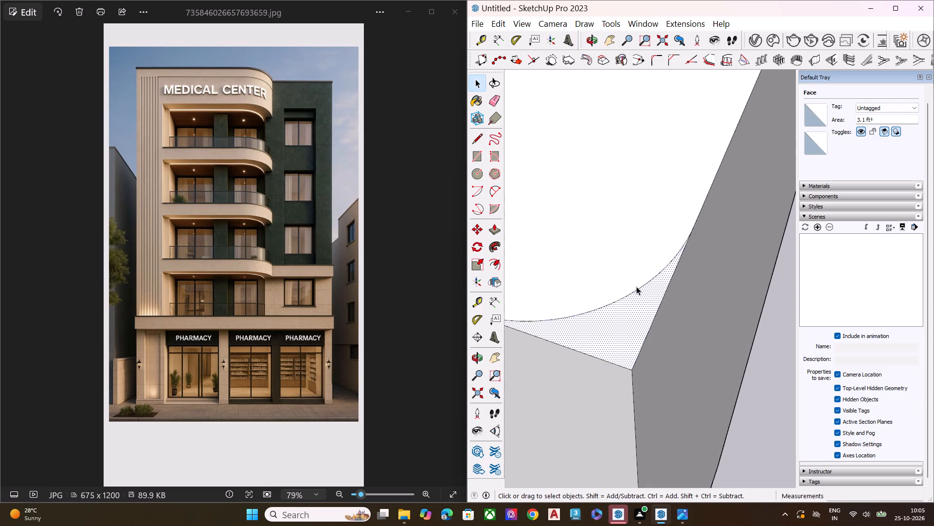
scroll(636, 286, down, 2)
scroll(581, 321, down, 6)
middle_click(601, 327)
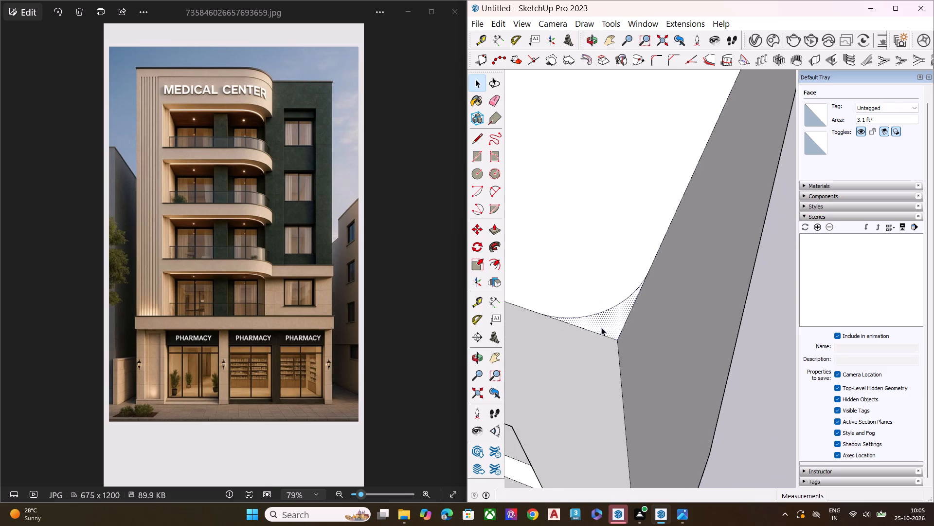
Push/Pull the cut-off corner face down about 112' 1 7/8" to the projecting band above the lowest window, rounding the building's corner.
click(606, 327)
key(p)
click(606, 327)
scroll(613, 365, down, 1)
scroll(612, 365, up, 1)
scroll(612, 365, down, 5)
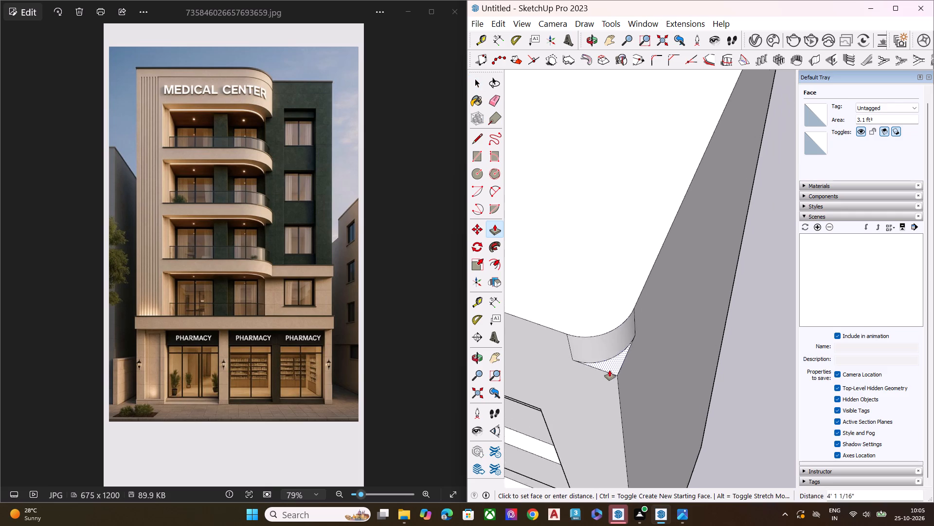
scroll(610, 370, down, 2)
scroll(610, 373, up, 1)
middle_drag(616, 394, 621, 284)
scroll(621, 302, down, 9)
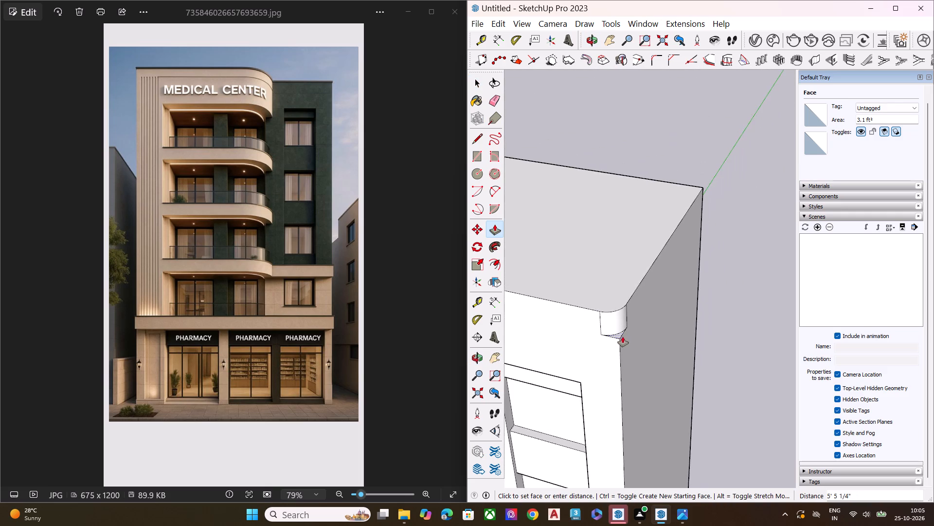
scroll(623, 340, down, 3)
scroll(623, 345, up, 1)
scroll(622, 346, down, 8)
scroll(622, 358, up, 2)
scroll(622, 358, down, 10)
scroll(624, 421, up, 2)
scroll(624, 422, down, 1)
scroll(624, 422, up, 15)
scroll(624, 435, down, 1)
scroll(624, 435, up, 2)
scroll(624, 435, down, 1)
scroll(624, 435, up, 8)
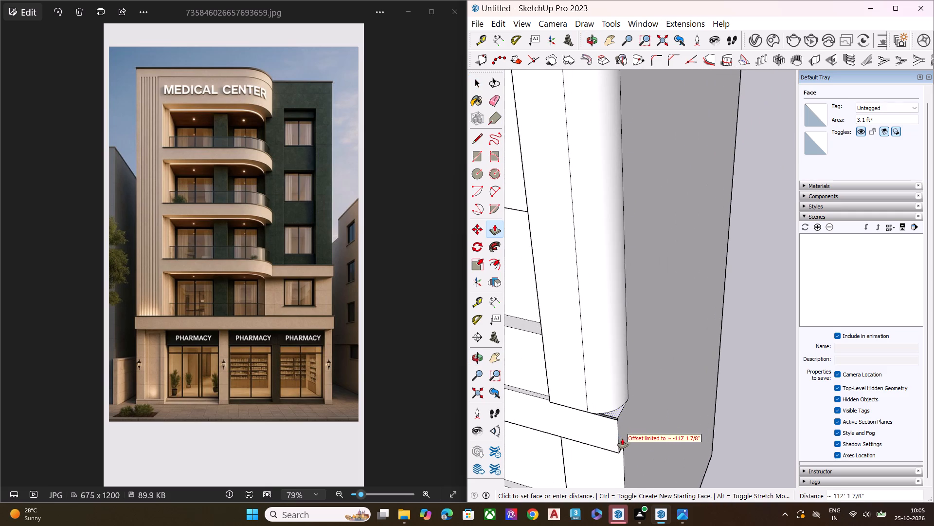
click(622, 439)
click(618, 414)
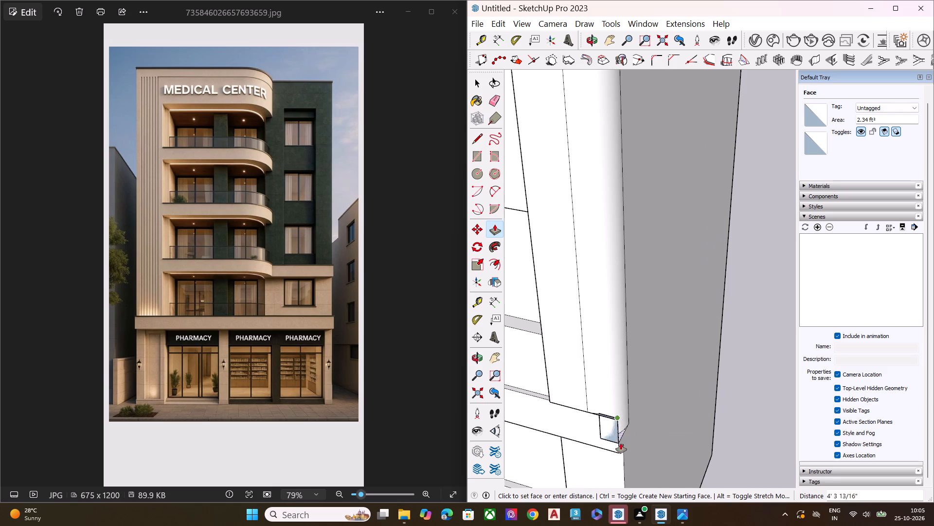
key(space)
Draw a line on the side wall that continues the projecting band's lower edge back past the rounded corner.
scroll(612, 432, up, 1)
middle_drag(612, 432, 605, 475)
scroll(606, 451, up, 9)
key(space)
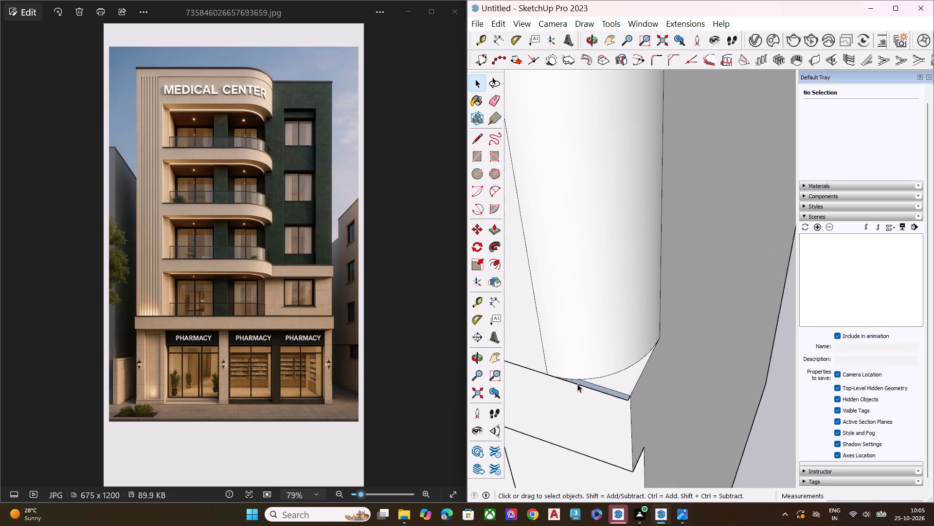
scroll(577, 385, down, 1)
scroll(577, 386, up, 1)
scroll(578, 392, down, 5)
click(763, 431)
middle_drag(605, 408, 507, 415)
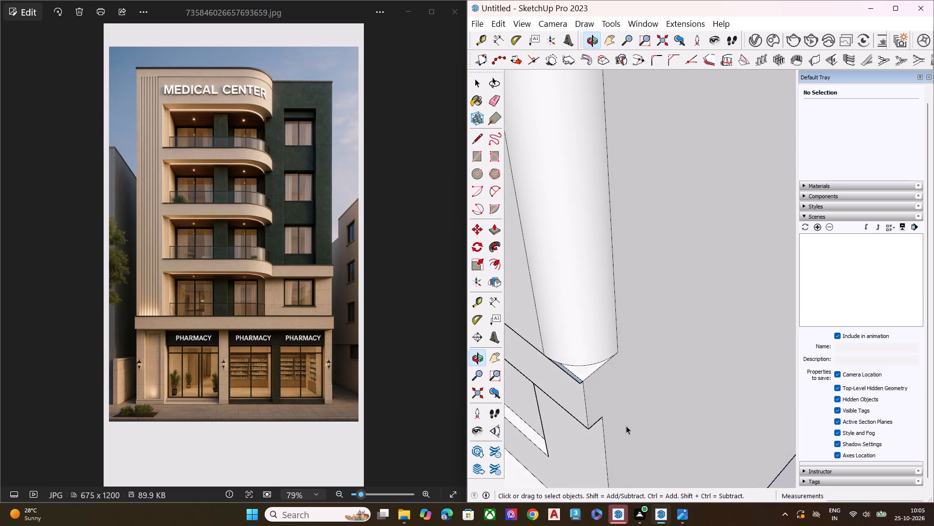
middle_drag(626, 426, 528, 335)
scroll(528, 335, up, 1)
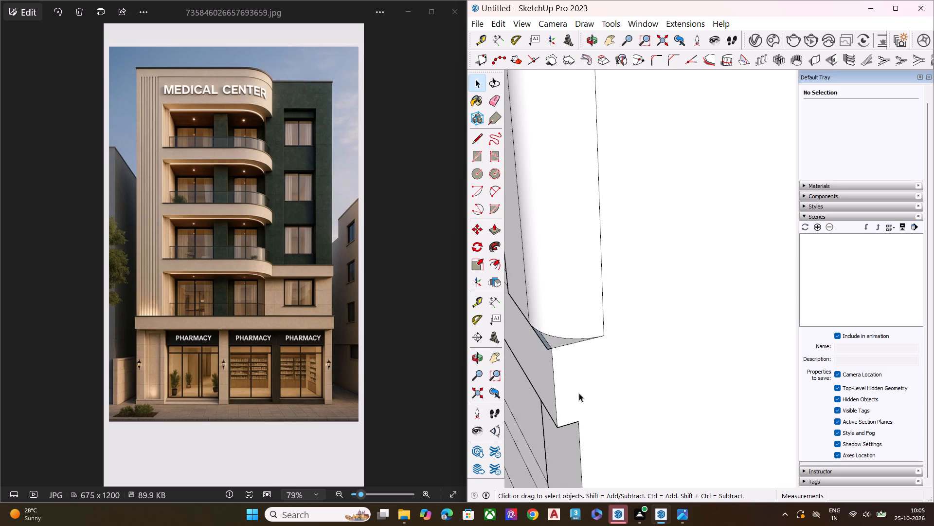
middle_drag(579, 420, 540, 391)
scroll(559, 417, up, 4)
key(l)
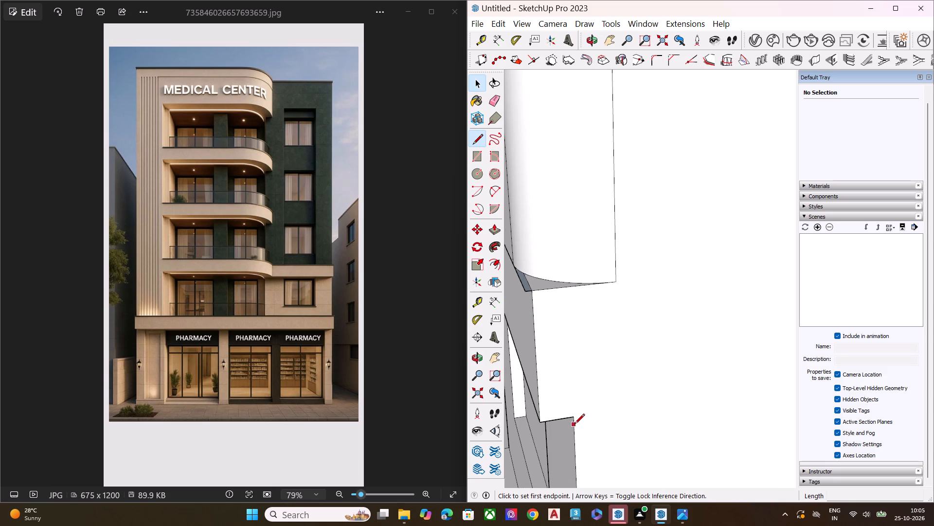
click(572, 418)
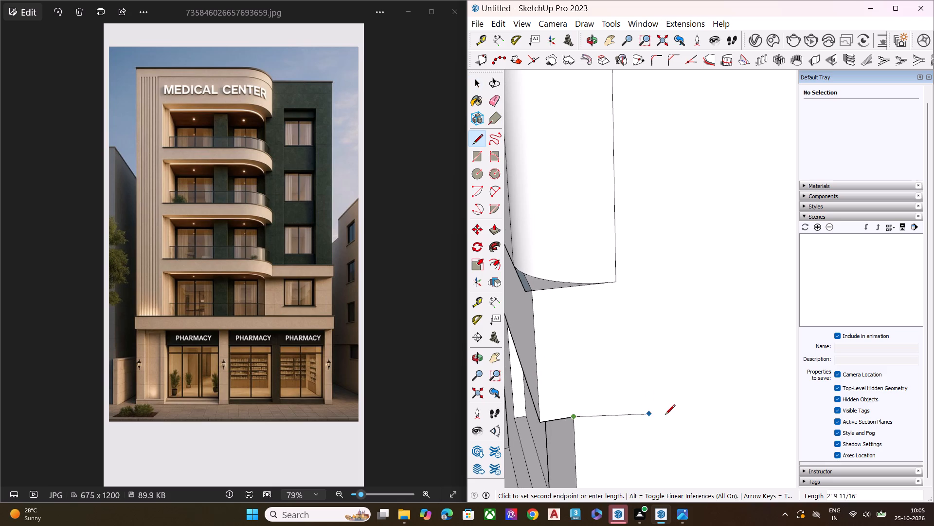
click(680, 398)
key(space)
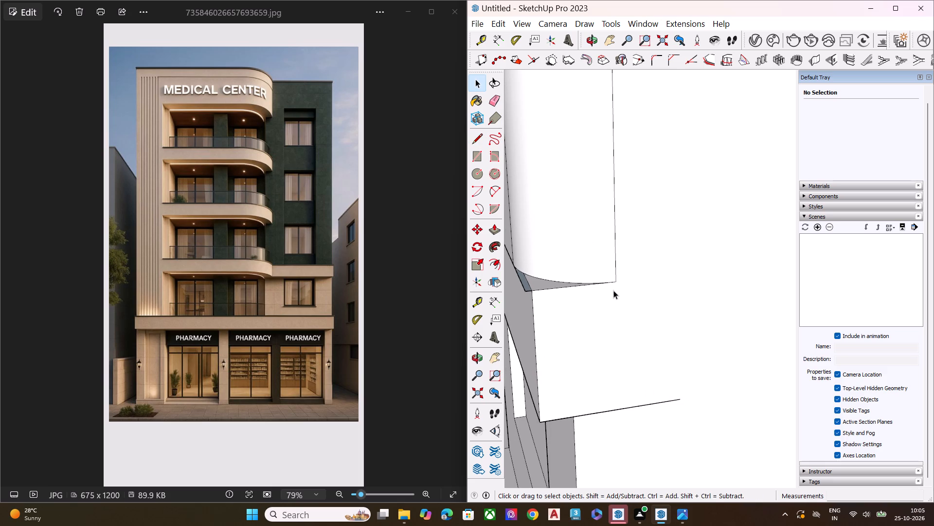
Draw a vertical line on the side wall from the rounded corner's rear end down across the band's extended lower edge.
key(l)
click(614, 281)
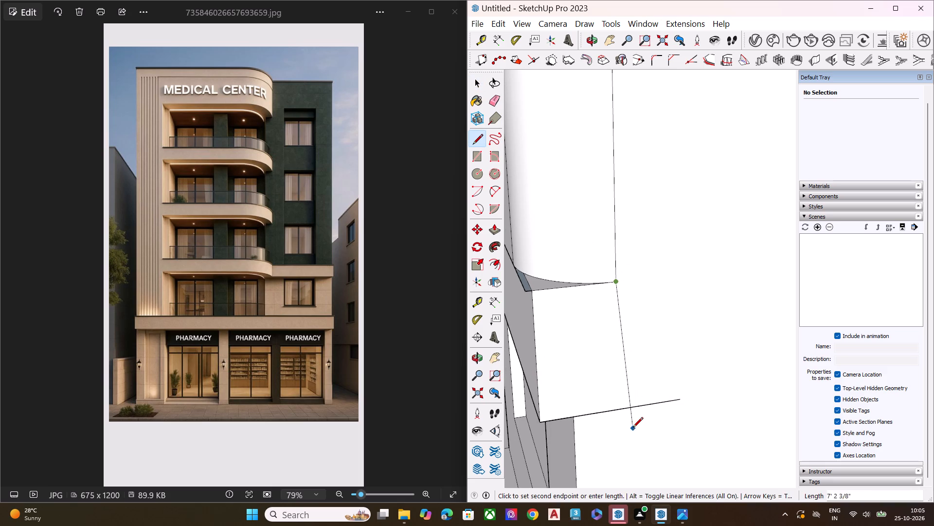
click(624, 439)
key(space)
middle_drag(625, 433, 615, 420)
Erase the overshooting ends of the two lines beyond their intersection on the side wall.
key(e)
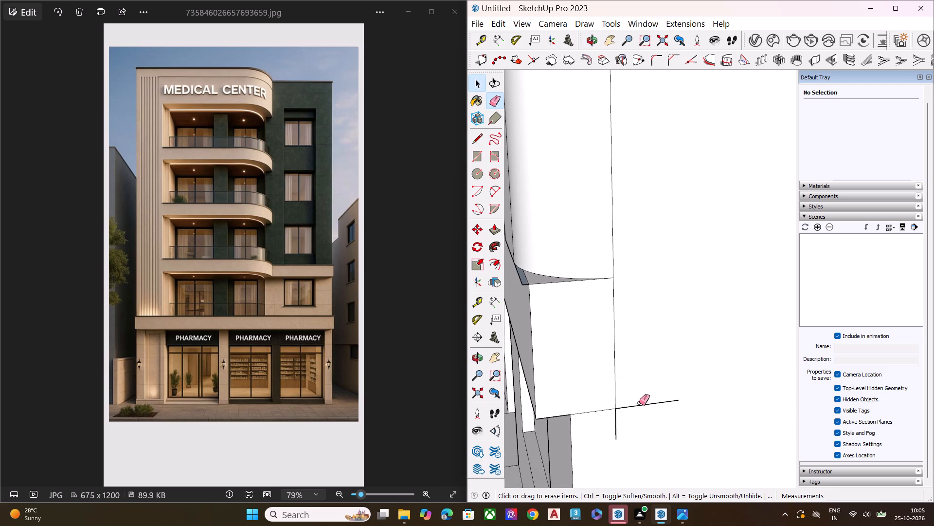
click(642, 406)
click(616, 419)
key(space)
Push/Pull the leftover corner face on top of the projecting band down about 5' 7" to the band's lower edge.
middle_drag(613, 423, 679, 423)
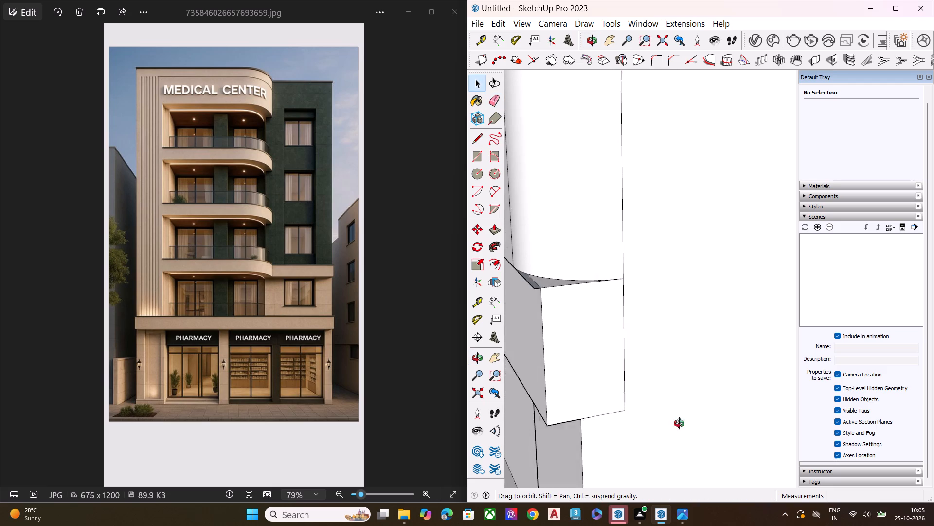
middle_drag(679, 423, 720, 440)
middle_drag(587, 382, 628, 488)
scroll(552, 315, up, 5)
click(611, 329)
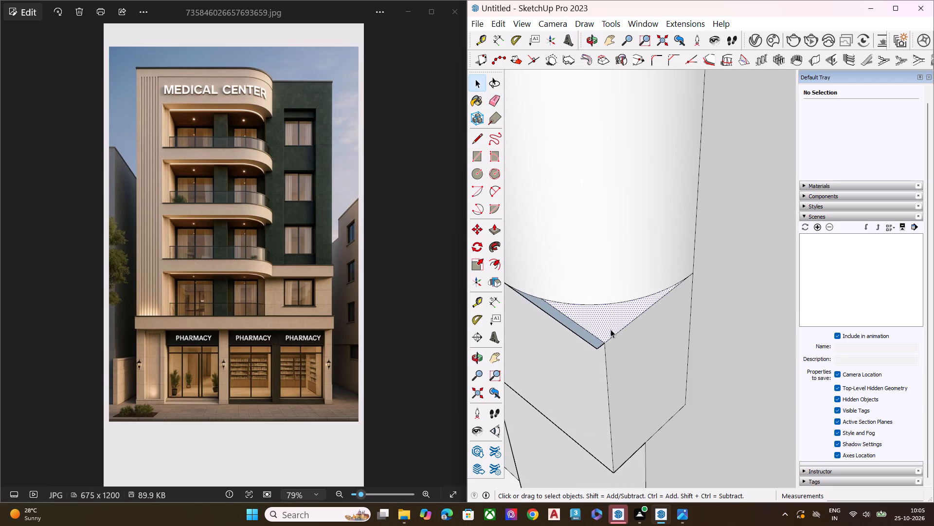
key(p)
click(596, 317)
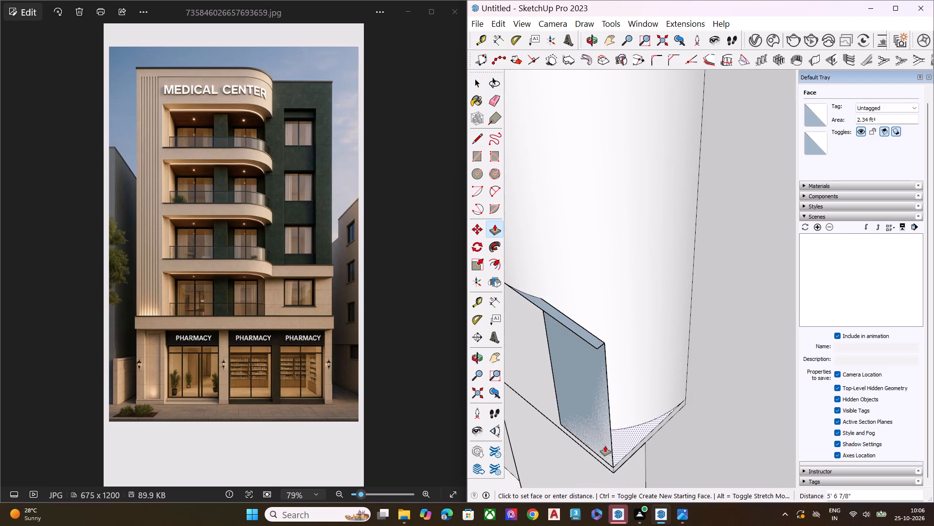
click(607, 460)
key(space)
Draw a line across the band's thin top ledge from the top of the front face's vertical edge to the ledge's rear edge.
middle_drag(616, 436, 702, 320)
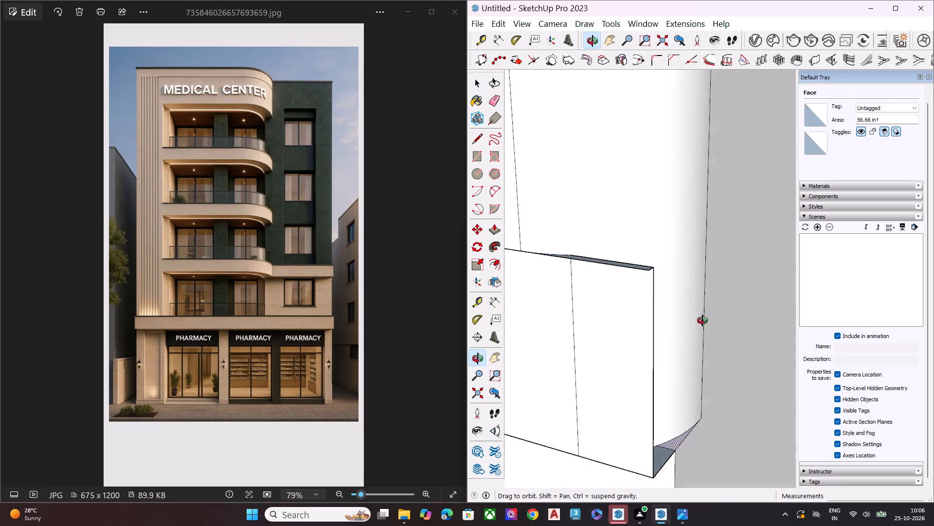
middle_drag(702, 320, 645, 402)
scroll(512, 251, up, 3)
scroll(498, 261, down, 1)
scroll(496, 263, up, 5)
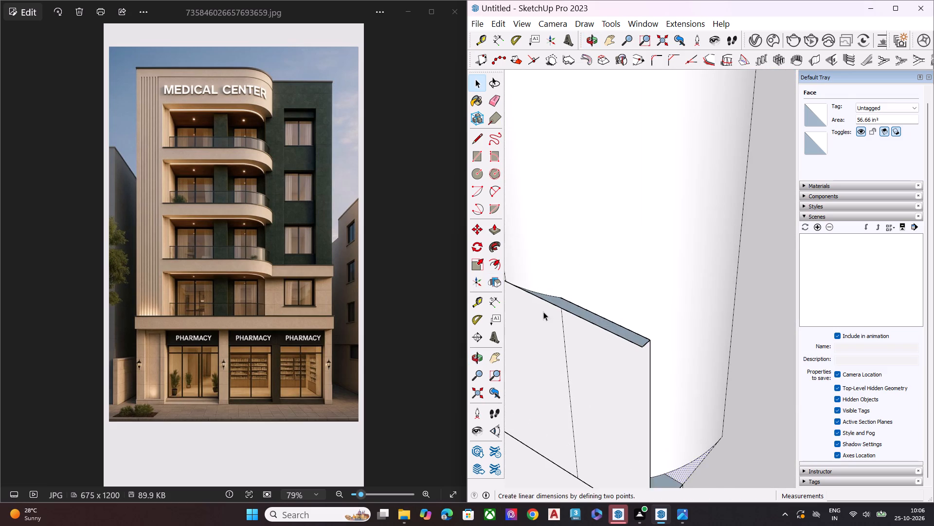
middle_drag(578, 326, 571, 357)
scroll(571, 357, up, 2)
scroll(571, 357, down, 1)
scroll(571, 357, up, 6)
key(l)
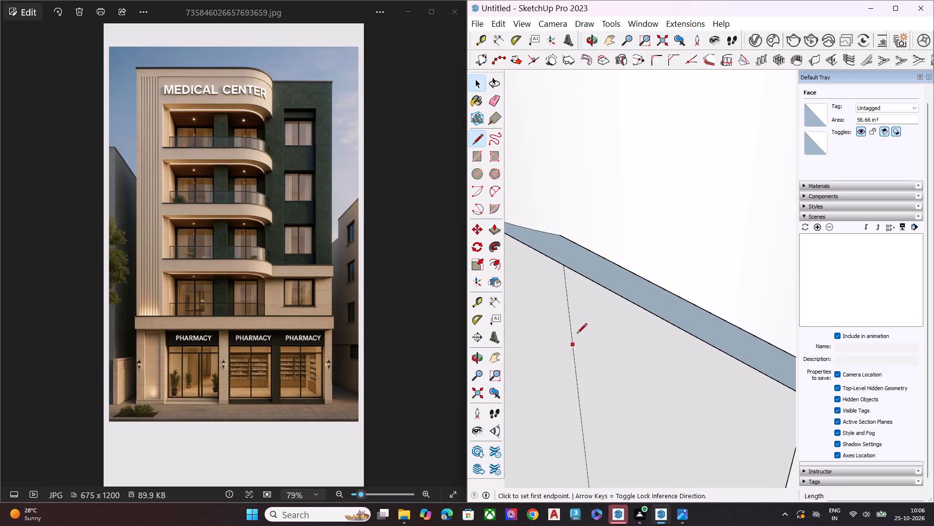
click(566, 265)
click(590, 249)
key(space)
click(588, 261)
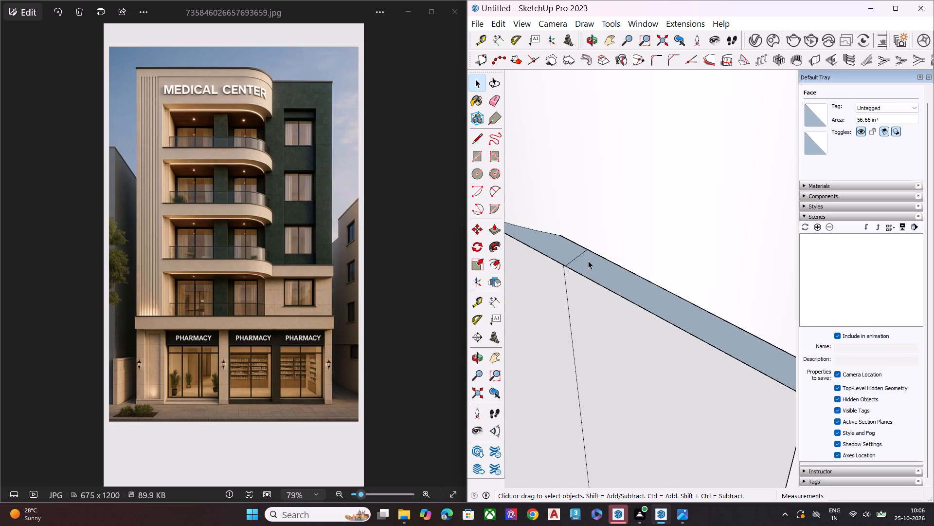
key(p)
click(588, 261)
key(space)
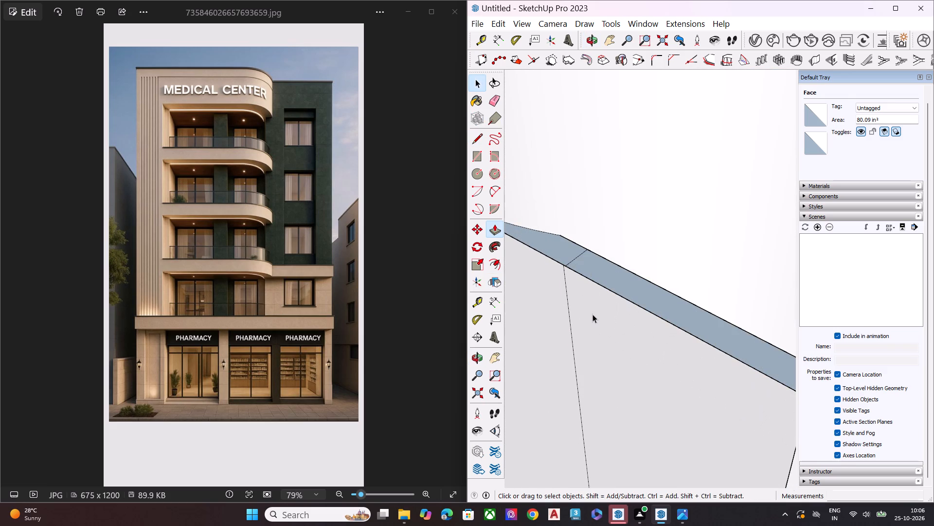
Delete the band's leftover front panel and the top ledge strip past the new line, including the strip's front and rear edges.
click(586, 285)
key(Delete)
click(598, 283)
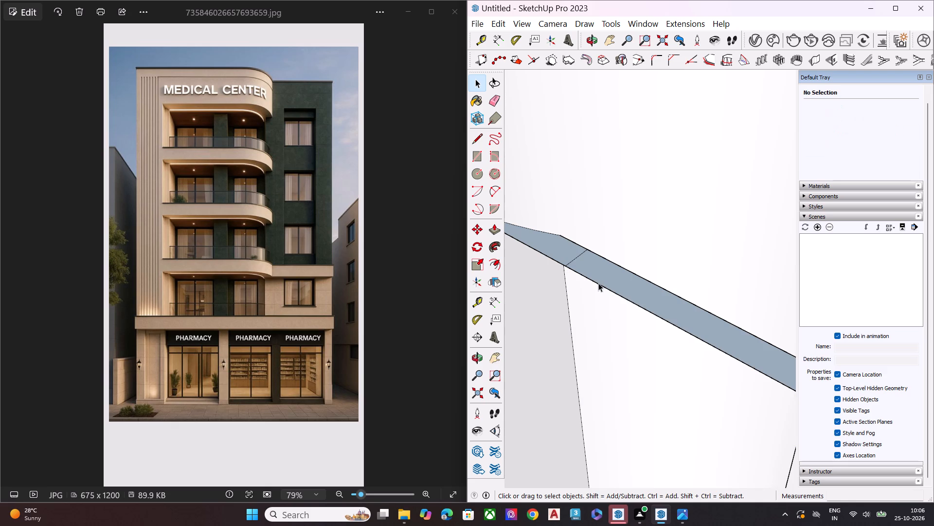
key(Delete)
click(598, 283)
click(637, 276)
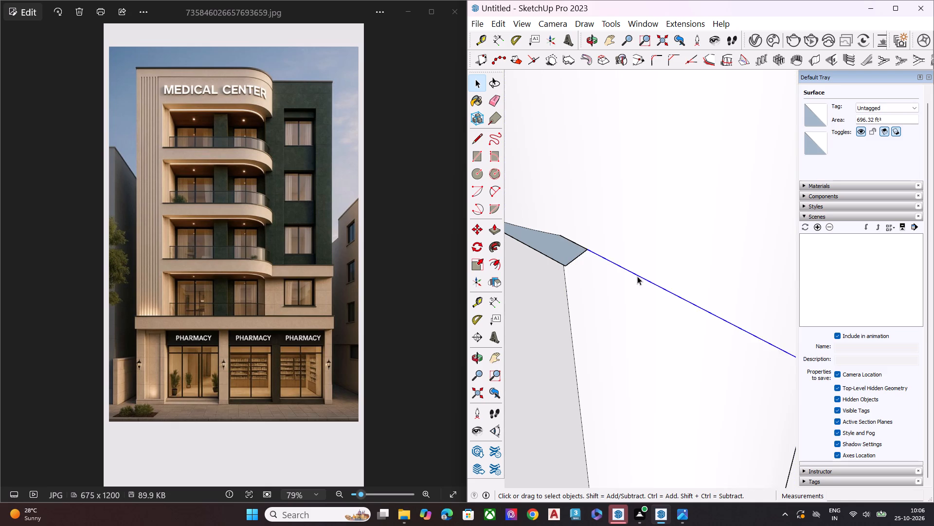
key(Delete)
Delete the remaining ledge sliver outside the curve at the band's top, along with its leftover outer edges.
scroll(565, 293, down, 3)
scroll(557, 293, up, 2)
scroll(557, 293, down, 1)
scroll(557, 293, up, 1)
scroll(557, 293, down, 3)
middle_drag(571, 299, 645, 274)
scroll(595, 269, down, 3)
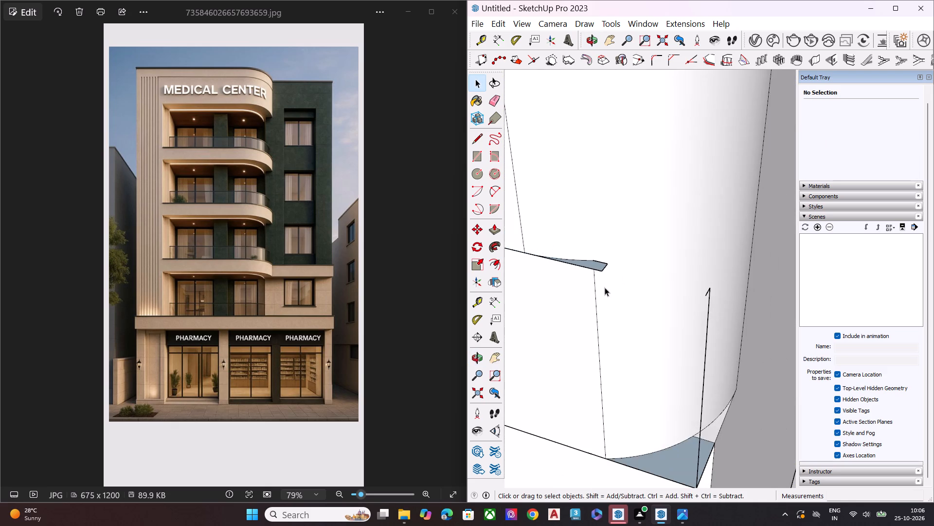
scroll(605, 287, down, 3)
middle_drag(592, 301, 690, 108)
middle_drag(611, 264, 667, 94)
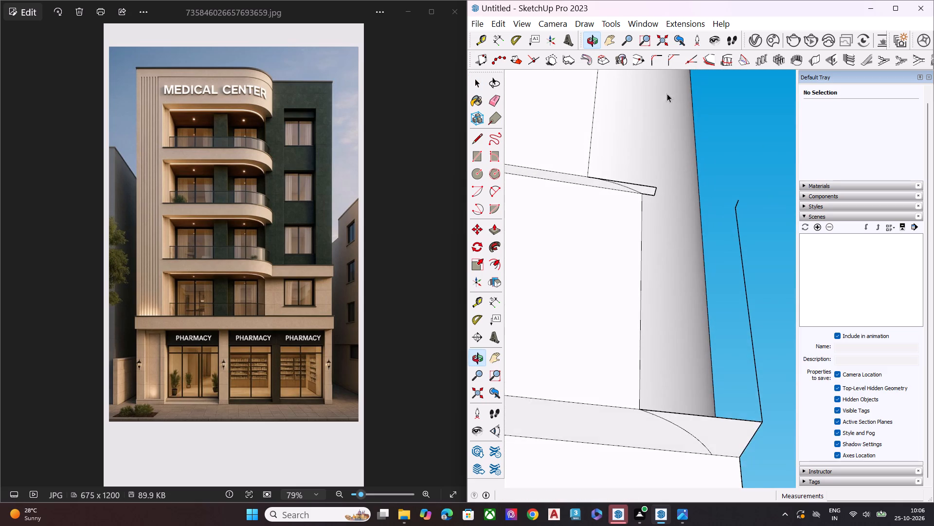
scroll(647, 175, up, 5)
scroll(628, 190, down, 1)
scroll(628, 190, up, 4)
click(629, 190)
key(Delete)
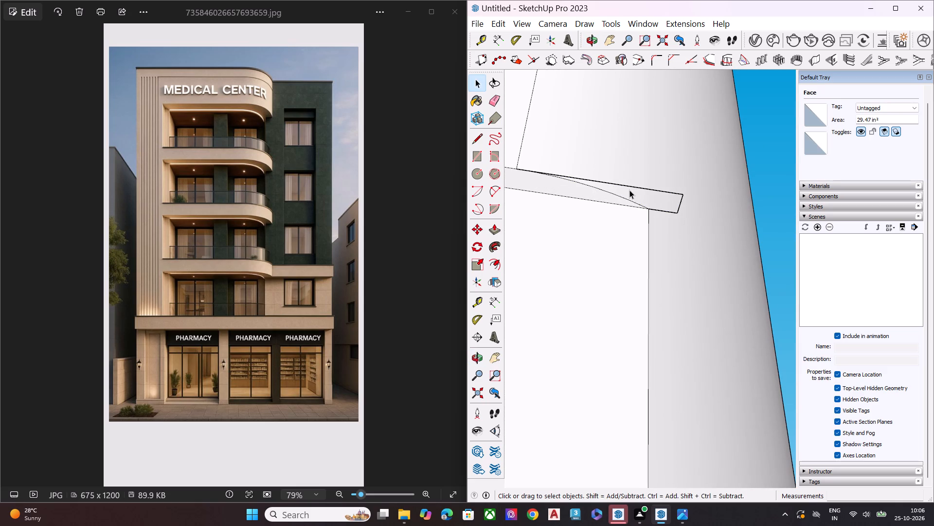
click(642, 195)
click(651, 190)
key(Delete)
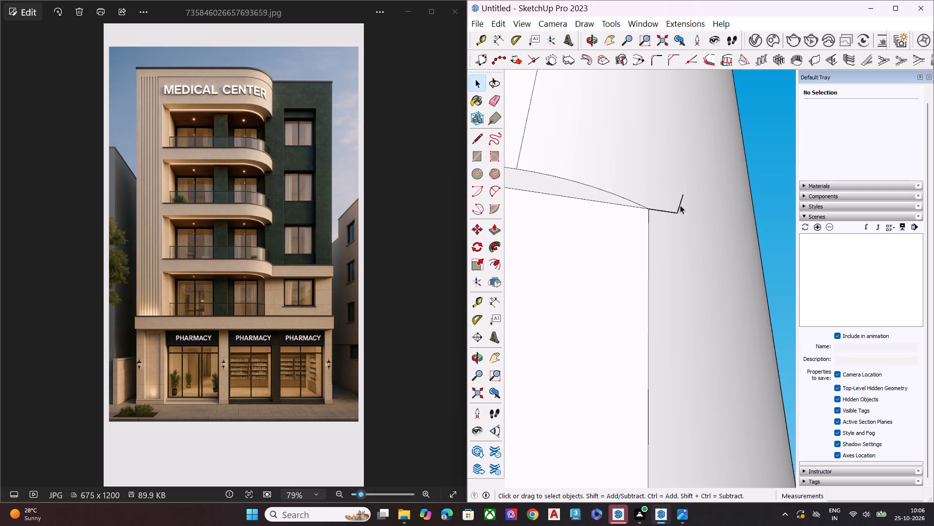
click(679, 203)
key(Delete)
click(673, 211)
key(Delete)
Examine the rounded corner, the projecting band and the window recesses above it from below.
scroll(549, 226, down, 7)
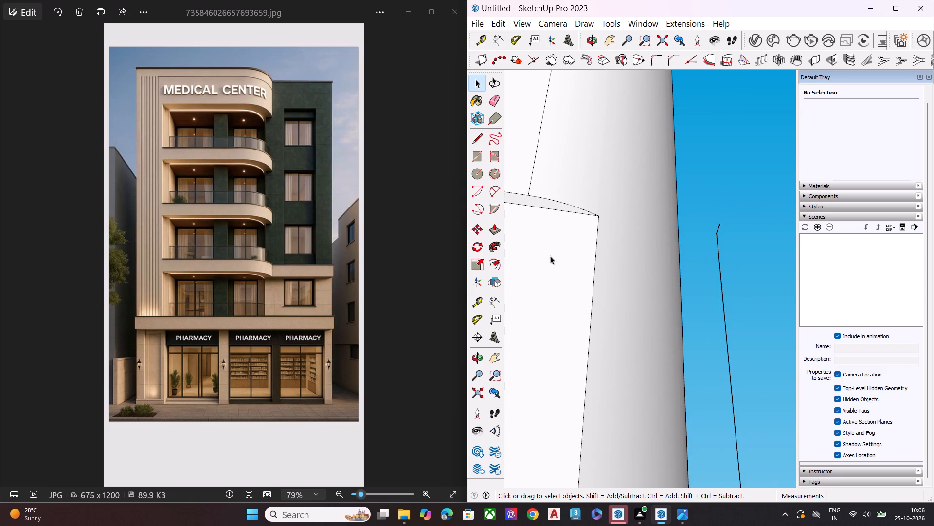
scroll(565, 304, down, 9)
scroll(602, 351, up, 1)
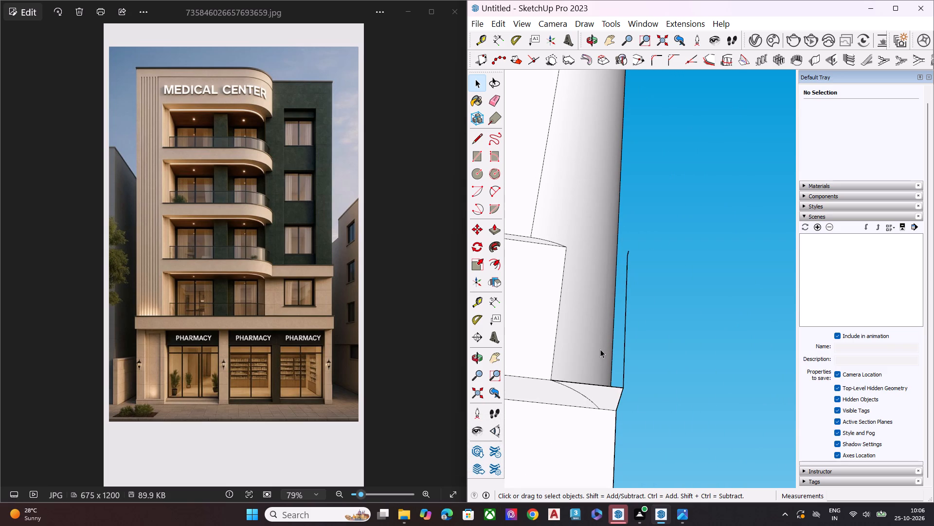
middle_drag(604, 396, 612, 293)
scroll(612, 294, up, 5)
scroll(634, 369, down, 1)
scroll(636, 366, up, 1)
scroll(642, 358, down, 3)
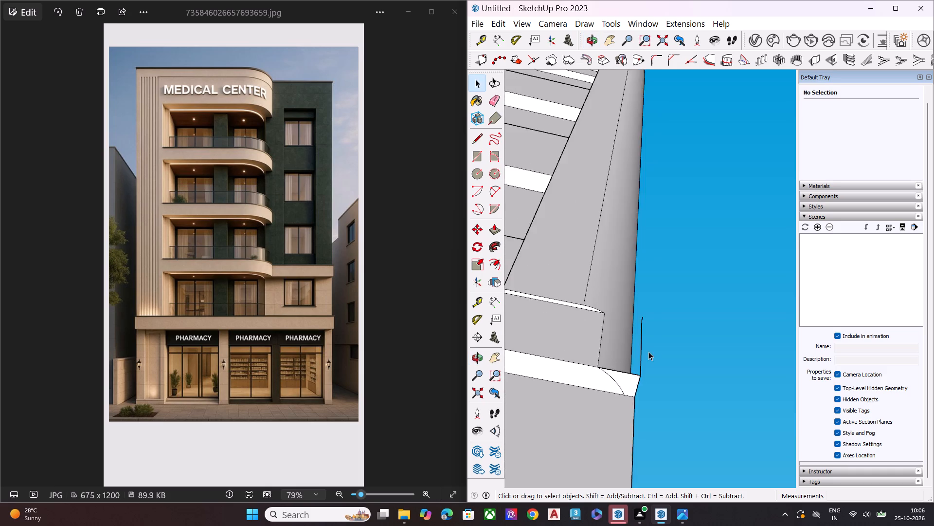
scroll(648, 352, down, 2)
middle_drag(644, 376, 660, 440)
scroll(651, 434, down, 1)
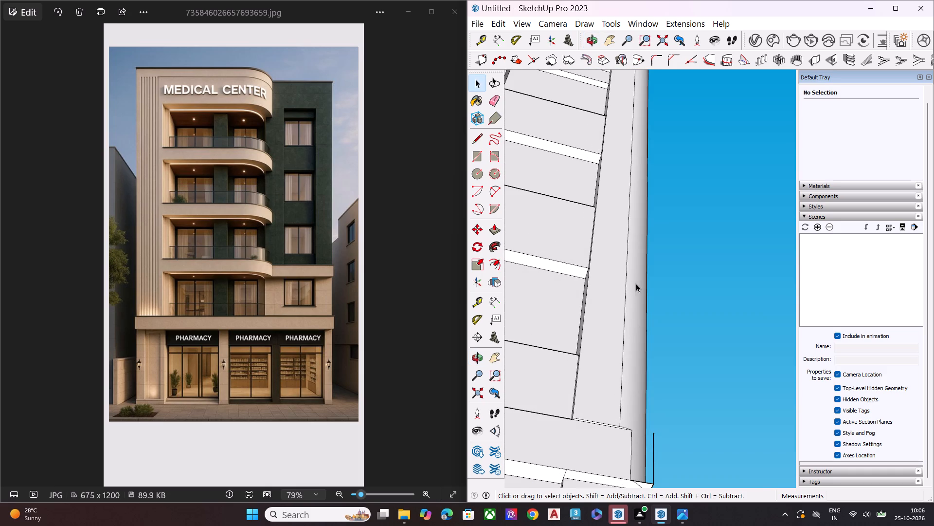
scroll(636, 284, down, 12)
middle_drag(644, 329, 668, 523)
scroll(652, 400, up, 1)
middle_drag(637, 386, 659, 206)
scroll(651, 221, up, 5)
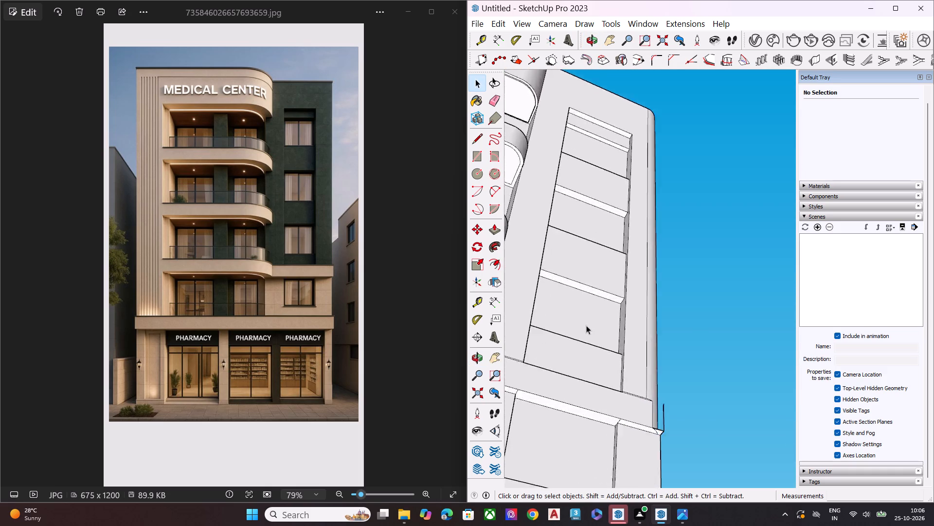
scroll(586, 325, up, 5)
middle_drag(700, 447, 704, 304)
scroll(704, 304, up, 7)
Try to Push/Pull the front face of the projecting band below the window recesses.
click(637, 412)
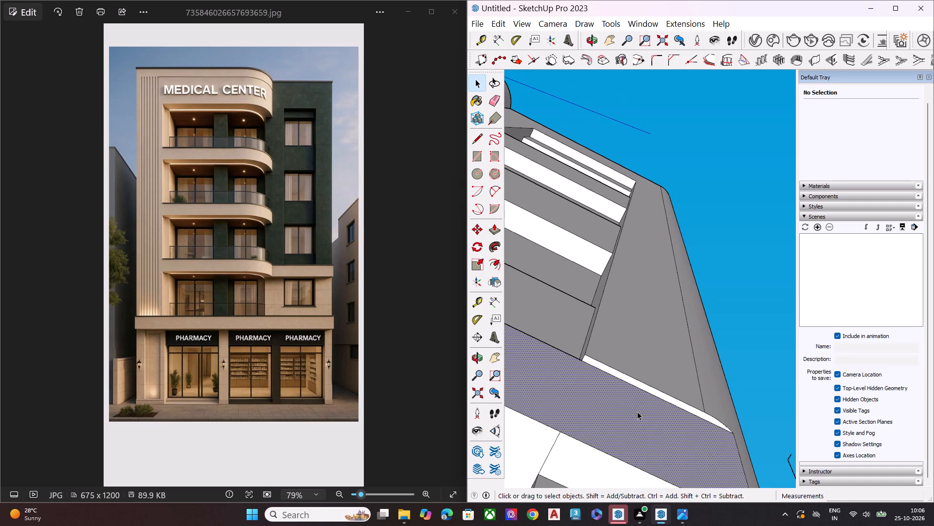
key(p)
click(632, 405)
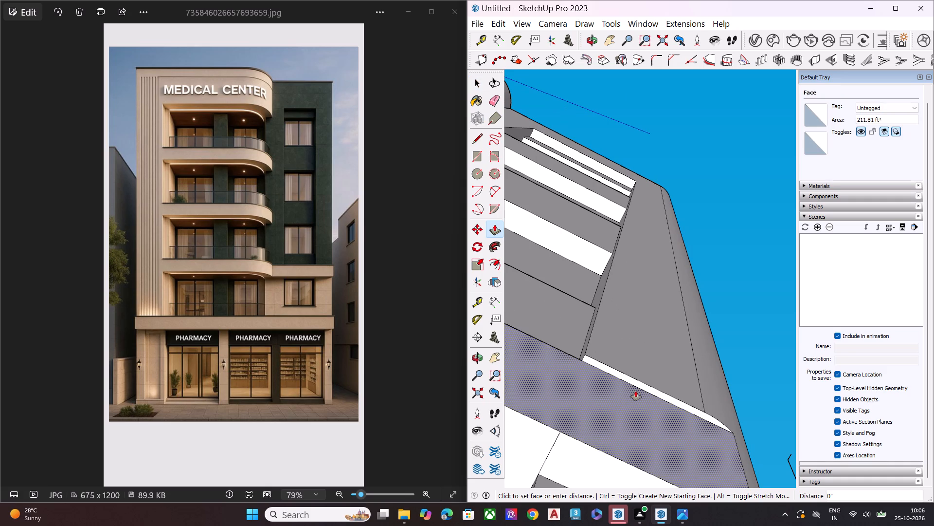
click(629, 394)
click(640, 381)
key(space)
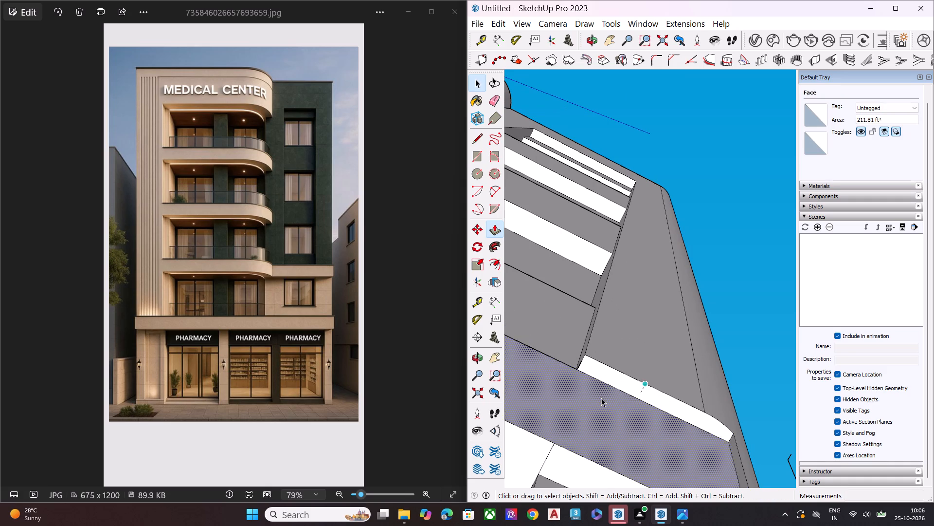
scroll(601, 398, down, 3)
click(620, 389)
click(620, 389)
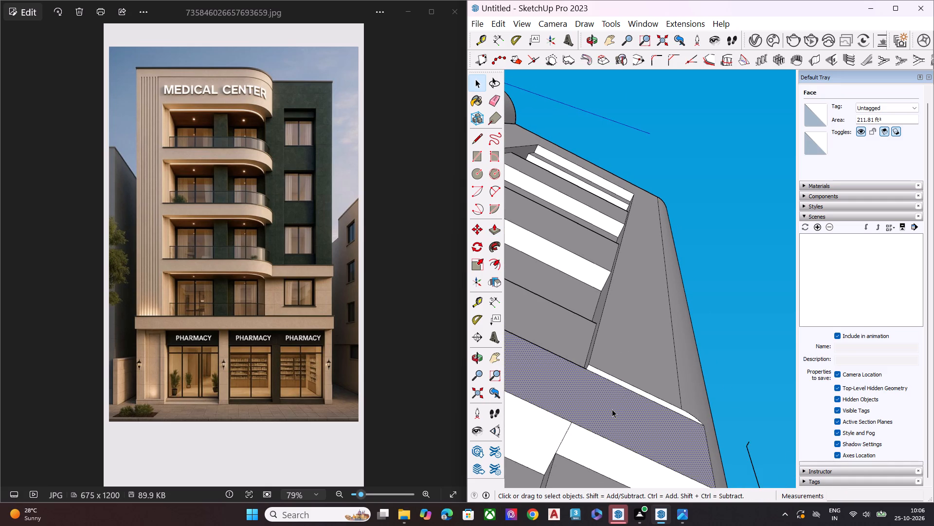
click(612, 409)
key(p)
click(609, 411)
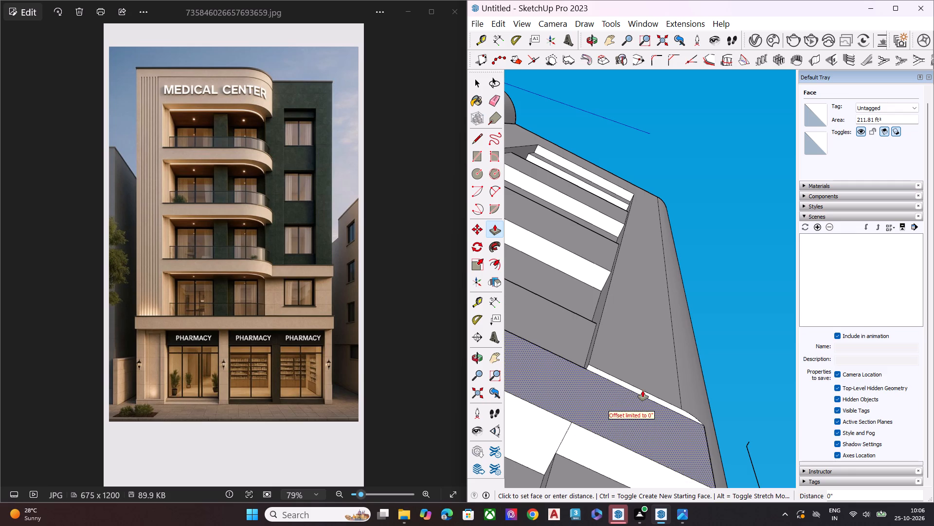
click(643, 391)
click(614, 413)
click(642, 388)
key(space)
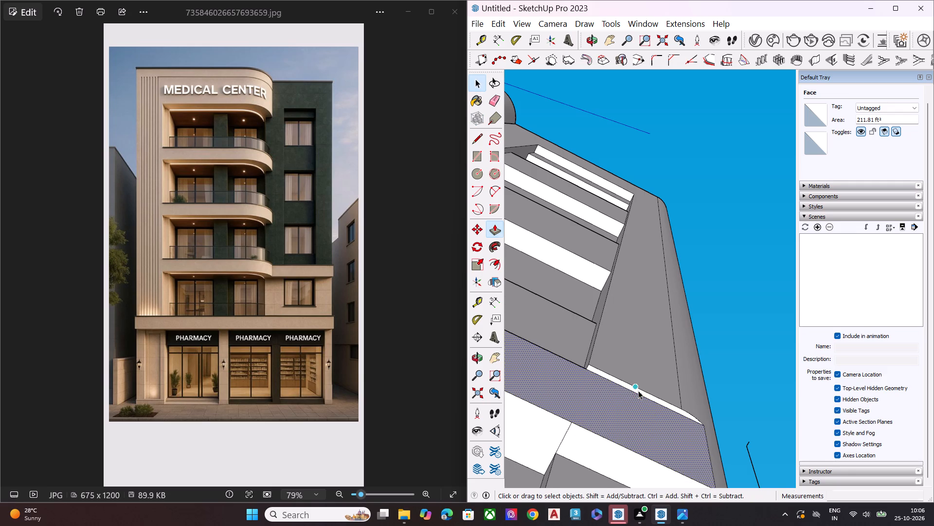
Delete the leftover pointed face outside the curve at the rounded corner's base and the stray vertical edge rising from its tip.
scroll(565, 358, down, 6)
scroll(557, 356, up, 2)
scroll(557, 356, down, 3)
middle_drag(686, 368, 476, 471)
scroll(649, 287, down, 13)
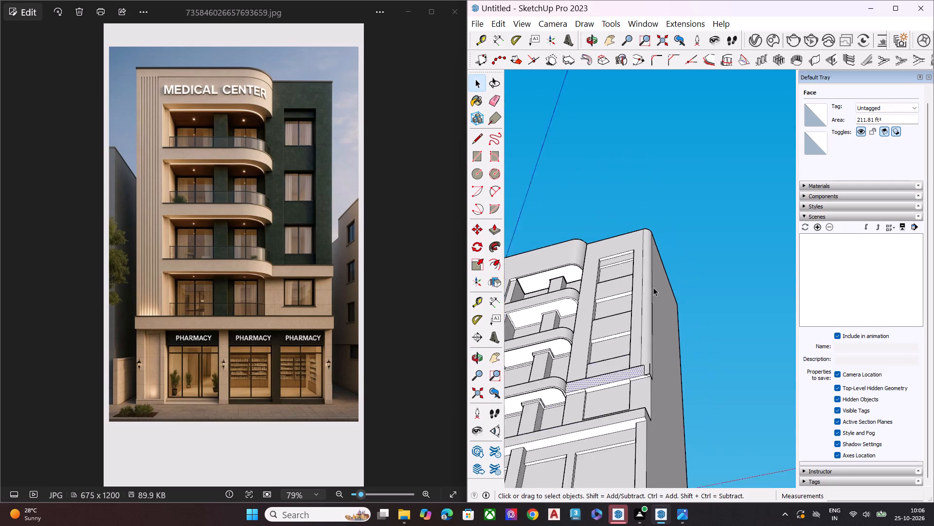
scroll(653, 287, down, 2)
scroll(653, 287, up, 1)
scroll(653, 287, down, 3)
scroll(655, 318, up, 1)
scroll(655, 321, down, 1)
middle_drag(660, 354, 571, 522)
scroll(569, 525, up, 5)
scroll(649, 404, down, 2)
scroll(650, 400, up, 5)
middle_drag(678, 320, 658, 469)
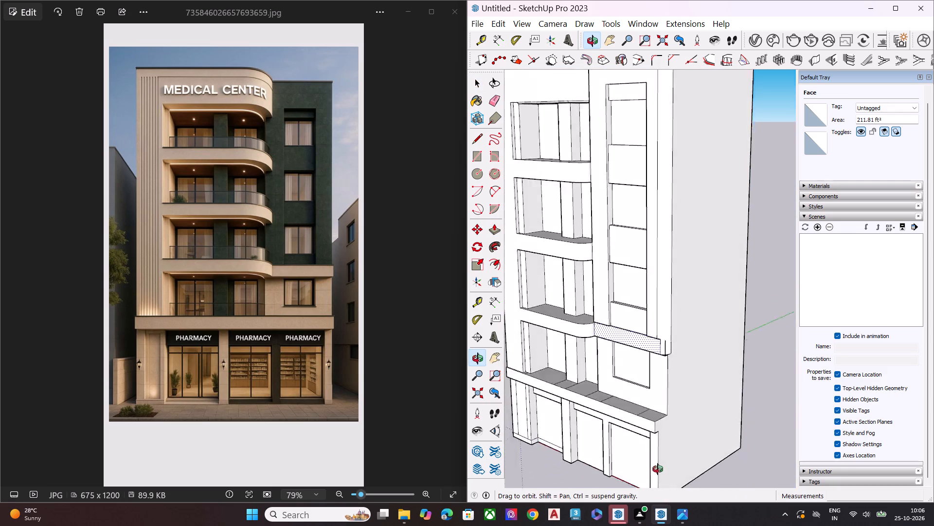
middle_drag(658, 469, 659, 458)
scroll(664, 429, up, 11)
middle_drag(666, 272, 644, 481)
scroll(672, 305, up, 2)
scroll(672, 295, down, 1)
scroll(672, 295, up, 1)
scroll(672, 295, down, 1)
scroll(672, 295, up, 6)
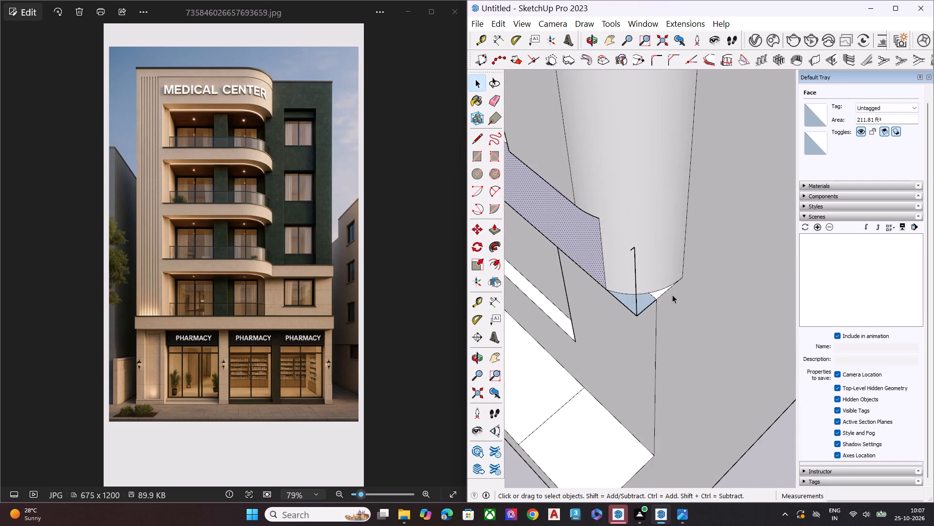
scroll(649, 295, up, 2)
scroll(645, 296, down, 1)
scroll(644, 296, up, 6)
click(634, 309)
key(Delete)
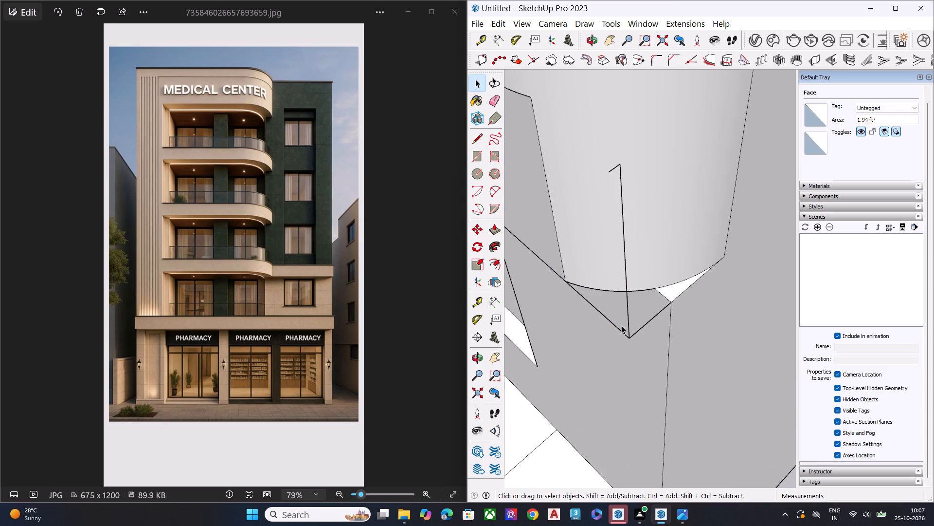
click(628, 324)
key(Delete)
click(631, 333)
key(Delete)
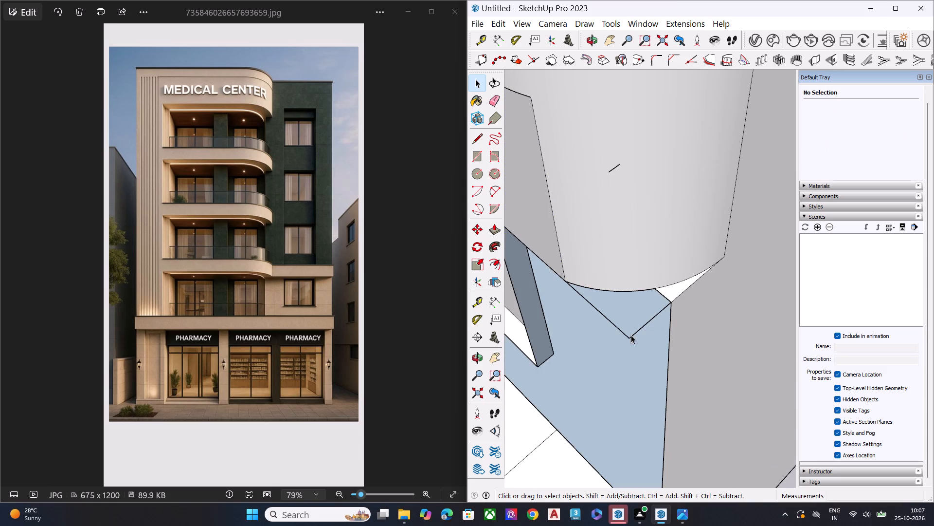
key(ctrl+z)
Delete the two loose edges that meet at the outer tip beneath the rounded corner's base.
click(628, 336)
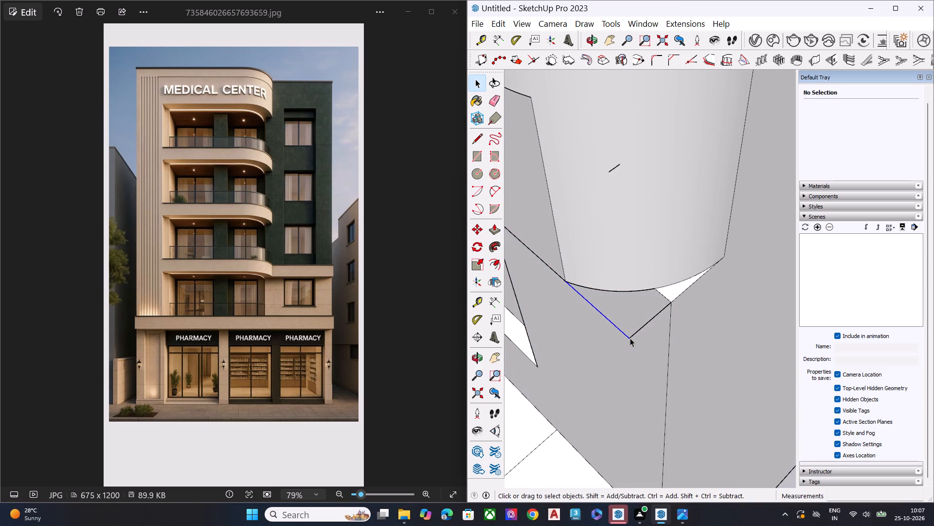
key(Print)
key(Delete)
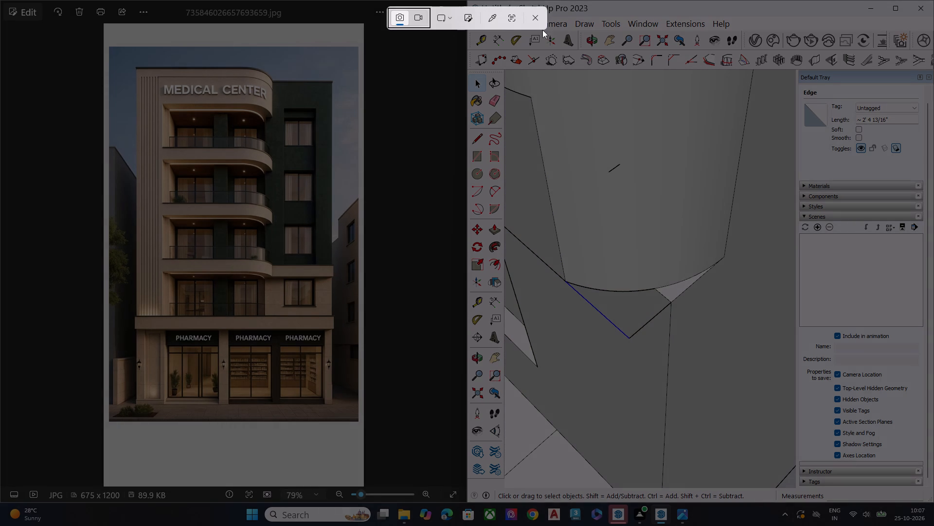
click(534, 20)
key(Delete)
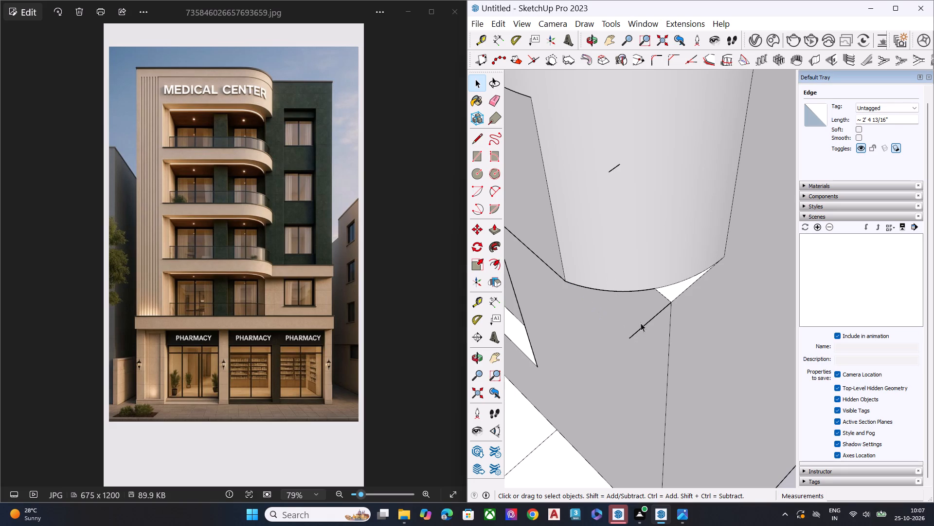
click(641, 326)
key(Delete)
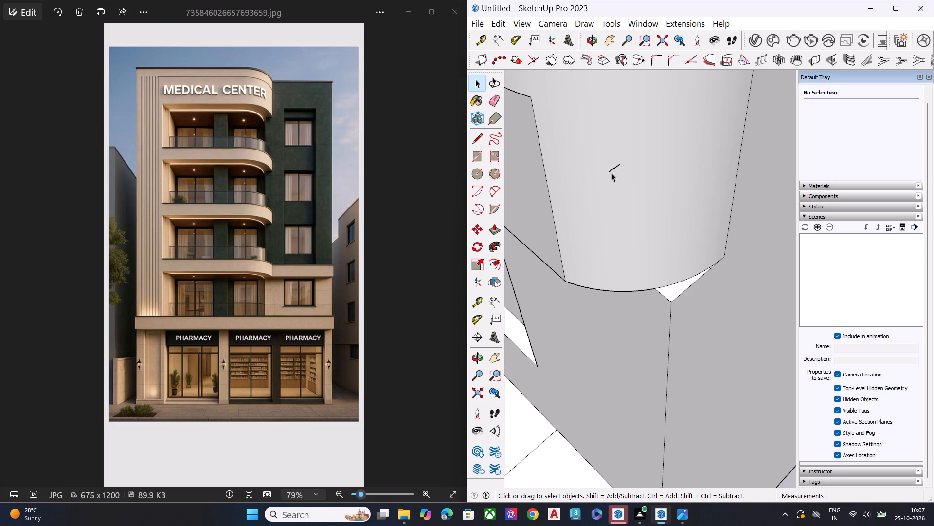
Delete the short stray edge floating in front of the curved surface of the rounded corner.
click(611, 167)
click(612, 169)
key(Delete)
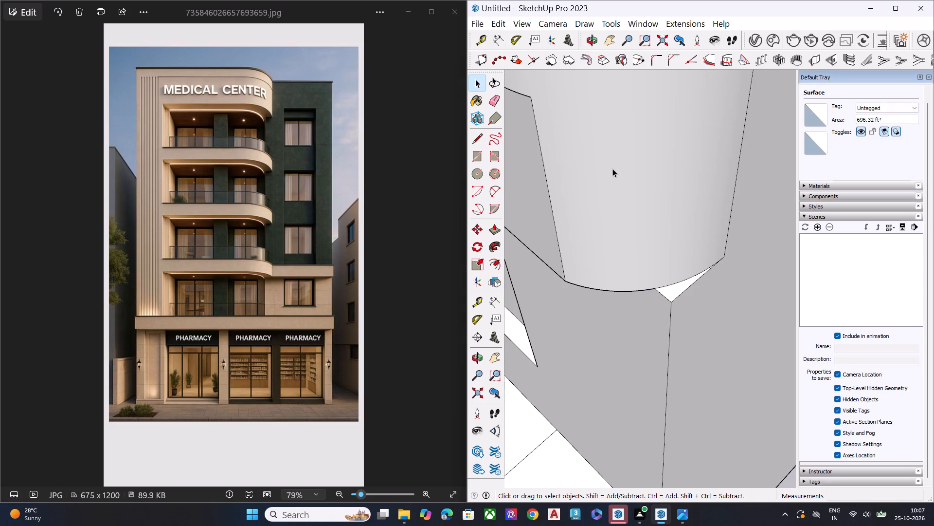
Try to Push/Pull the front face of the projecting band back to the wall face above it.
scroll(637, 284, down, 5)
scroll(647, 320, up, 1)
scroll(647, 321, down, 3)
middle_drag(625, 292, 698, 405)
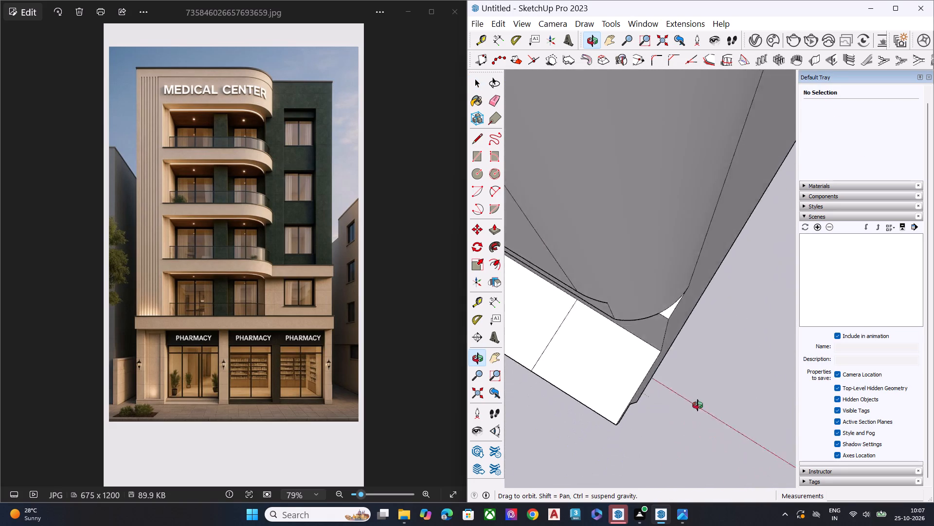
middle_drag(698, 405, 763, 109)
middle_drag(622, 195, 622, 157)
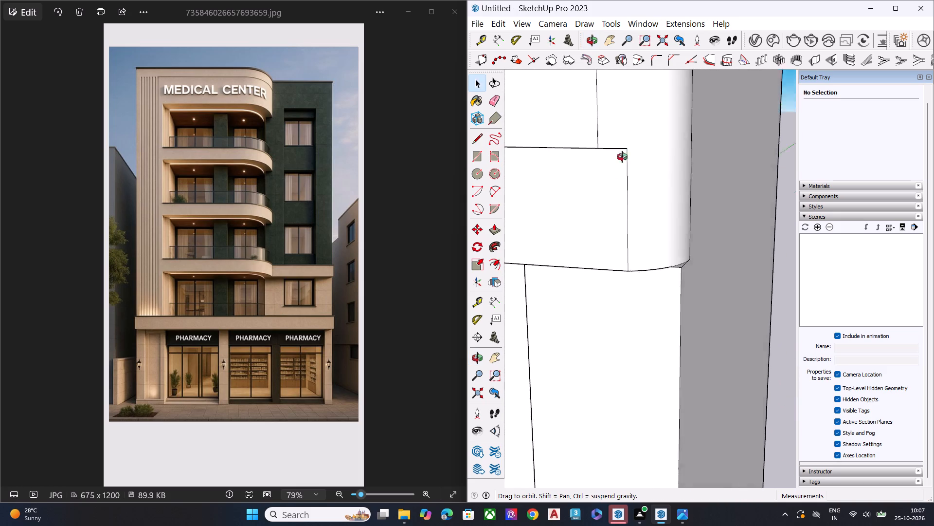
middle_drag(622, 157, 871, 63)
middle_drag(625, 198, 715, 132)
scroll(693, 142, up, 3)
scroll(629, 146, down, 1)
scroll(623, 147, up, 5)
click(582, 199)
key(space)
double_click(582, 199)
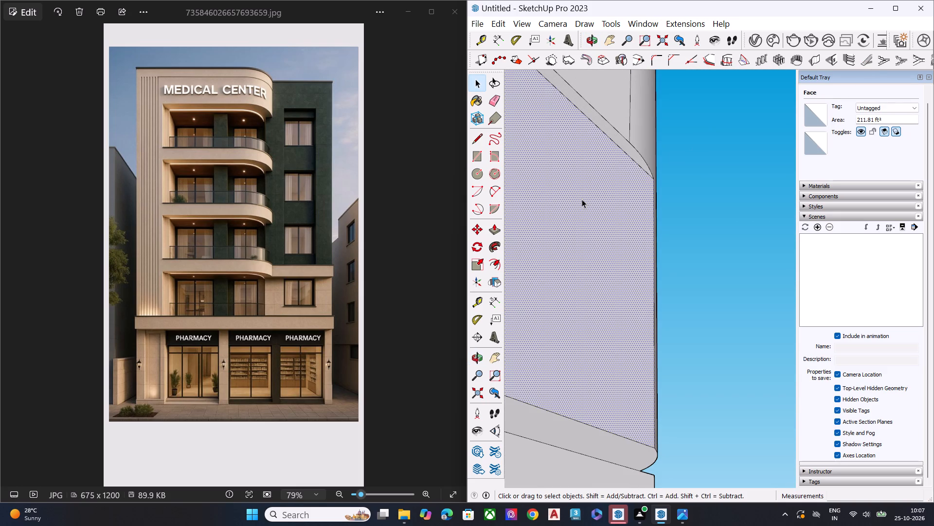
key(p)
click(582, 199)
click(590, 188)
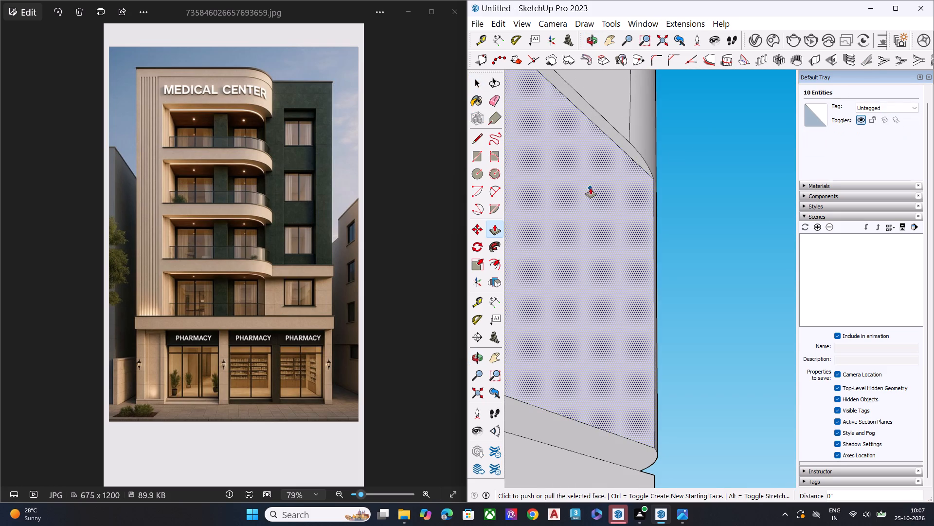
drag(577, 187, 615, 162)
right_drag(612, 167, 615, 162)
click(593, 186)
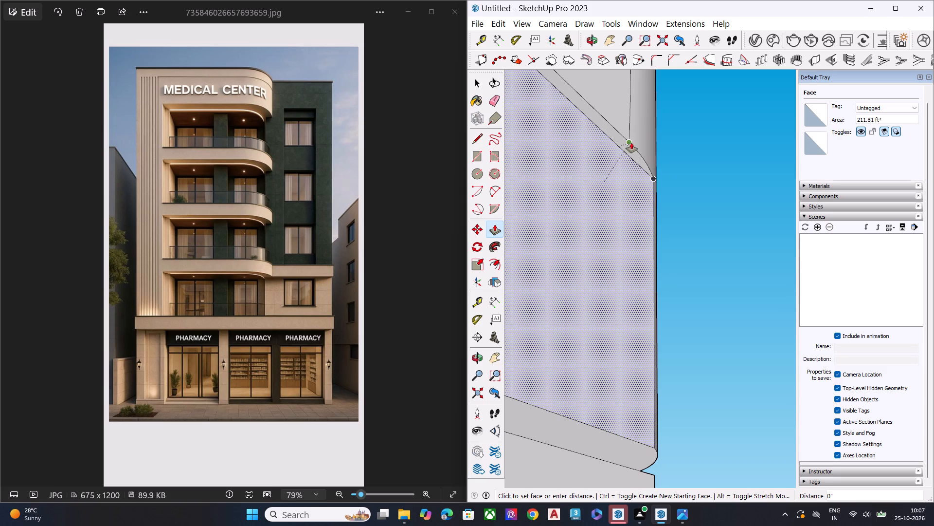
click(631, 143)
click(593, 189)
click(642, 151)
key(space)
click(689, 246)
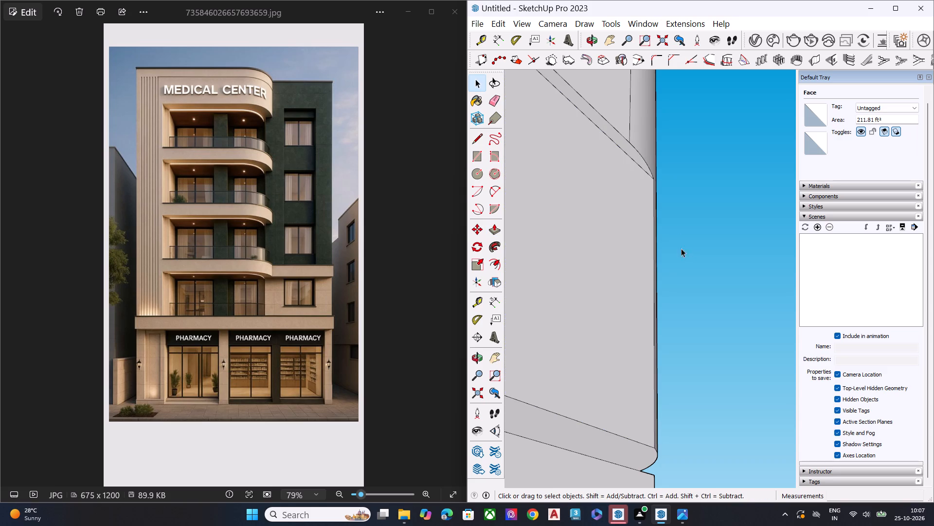
Examine the end of the projecting band and the building's front corner from the front, the side and below.
middle_drag(606, 195, 662, 231)
click(629, 111)
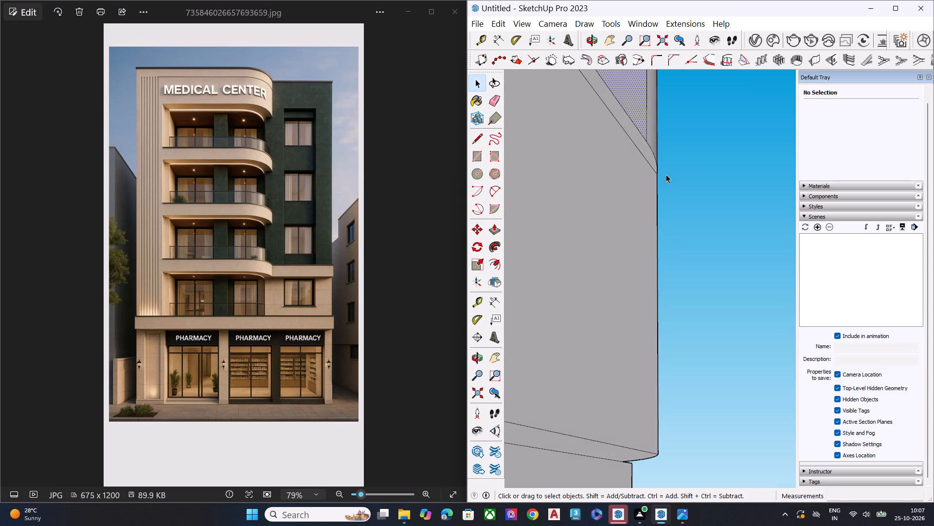
middle_drag(659, 181, 419, 256)
scroll(600, 226, down, 9)
scroll(665, 233, down, 9)
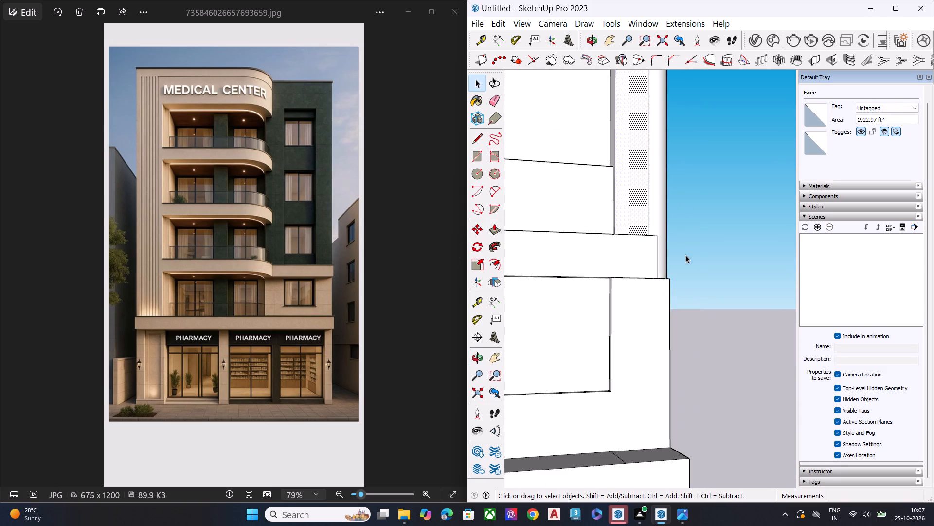
middle_drag(673, 262, 394, 335)
middle_drag(650, 312, 490, 229)
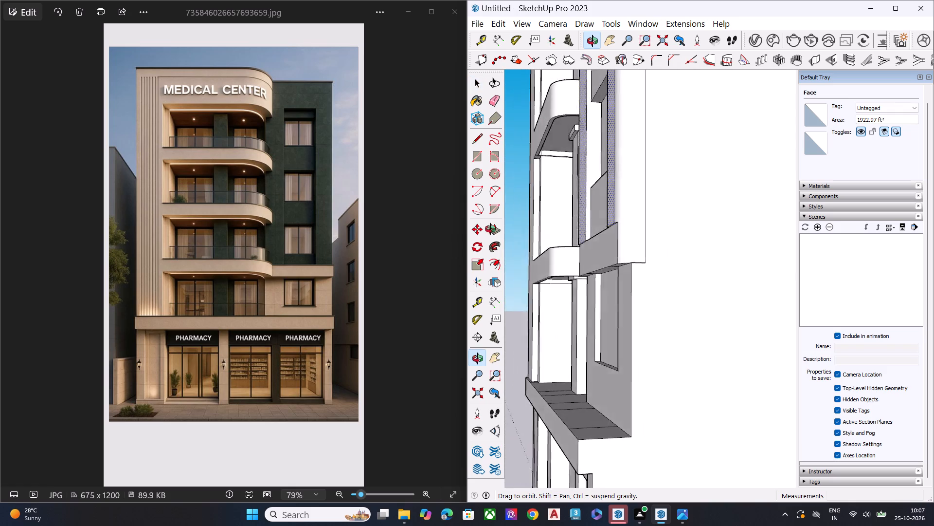
middle_drag(490, 229, 525, 116)
scroll(619, 188, down, 4)
scroll(620, 196, up, 1)
scroll(620, 196, down, 4)
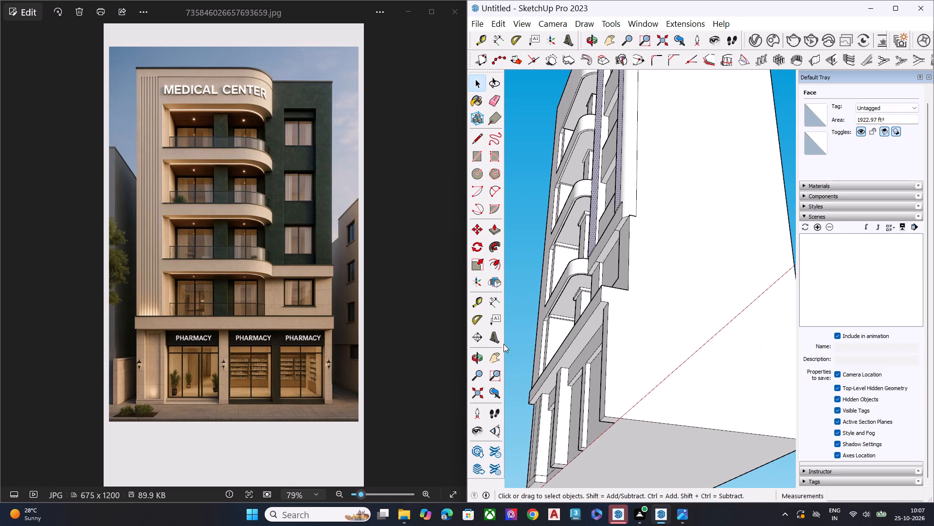
click(516, 336)
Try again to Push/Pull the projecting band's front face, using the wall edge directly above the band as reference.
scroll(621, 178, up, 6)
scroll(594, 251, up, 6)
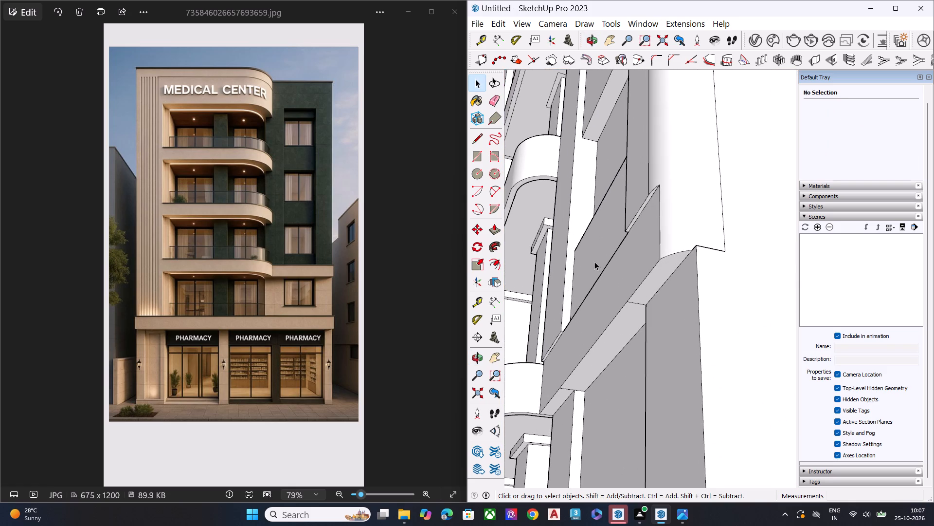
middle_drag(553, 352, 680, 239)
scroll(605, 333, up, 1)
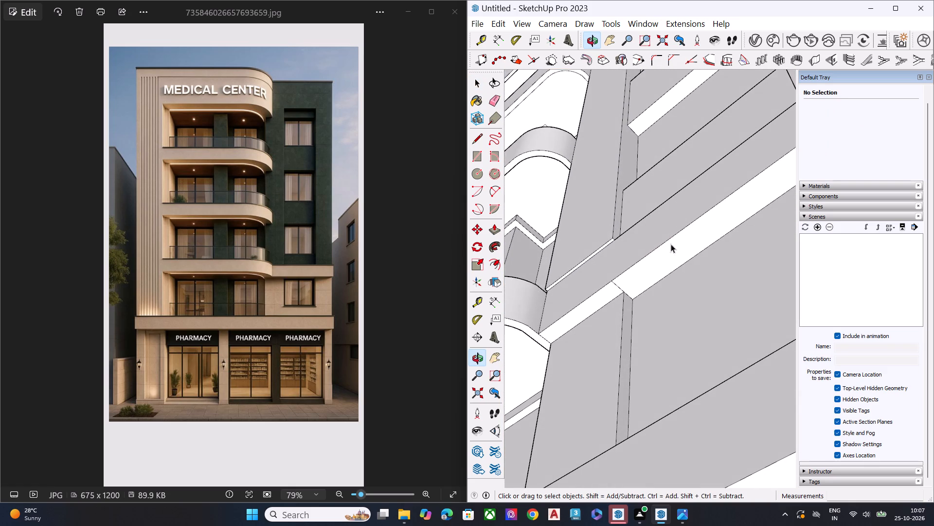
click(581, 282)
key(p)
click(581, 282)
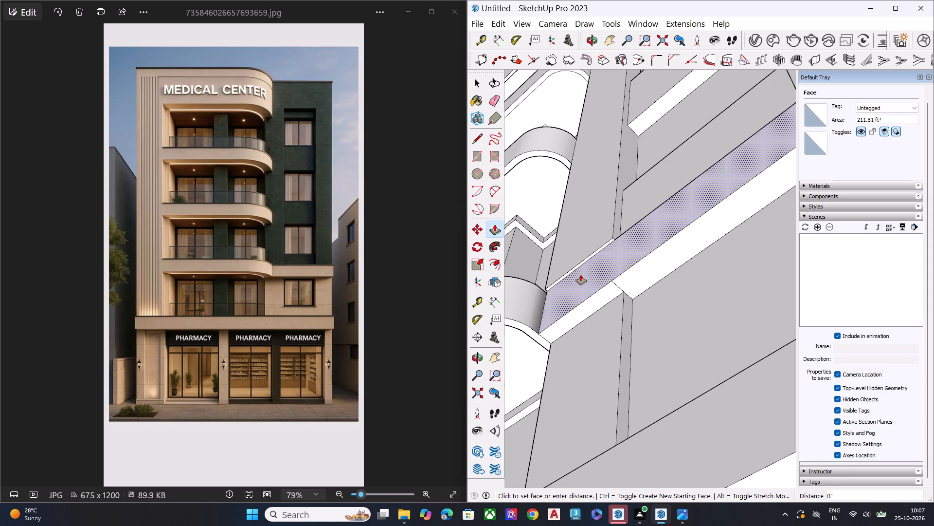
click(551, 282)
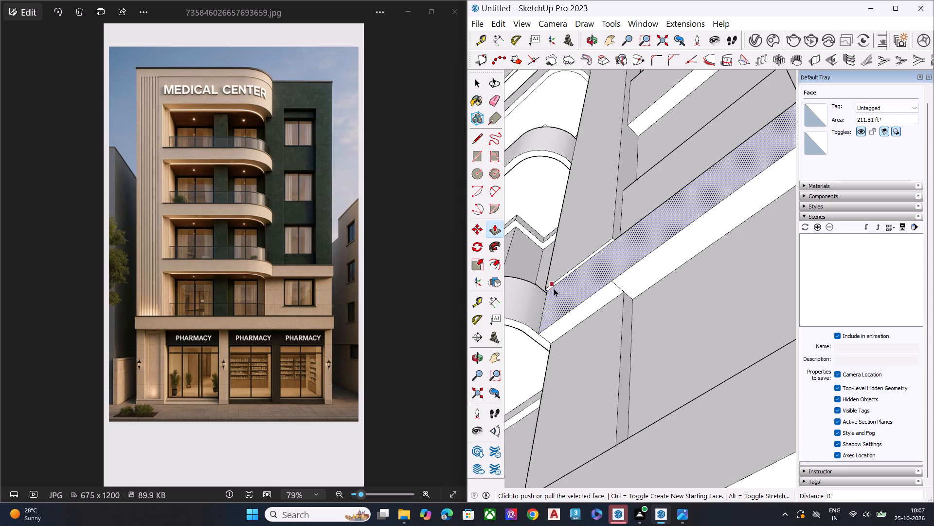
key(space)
Examine the whole building from below and from the front, including the projecting band and the rounded corner.
scroll(564, 291, down, 2)
scroll(567, 287, up, 2)
scroll(572, 284, down, 4)
scroll(576, 281, up, 2)
scroll(576, 281, down, 4)
scroll(583, 278, up, 1)
scroll(583, 278, down, 13)
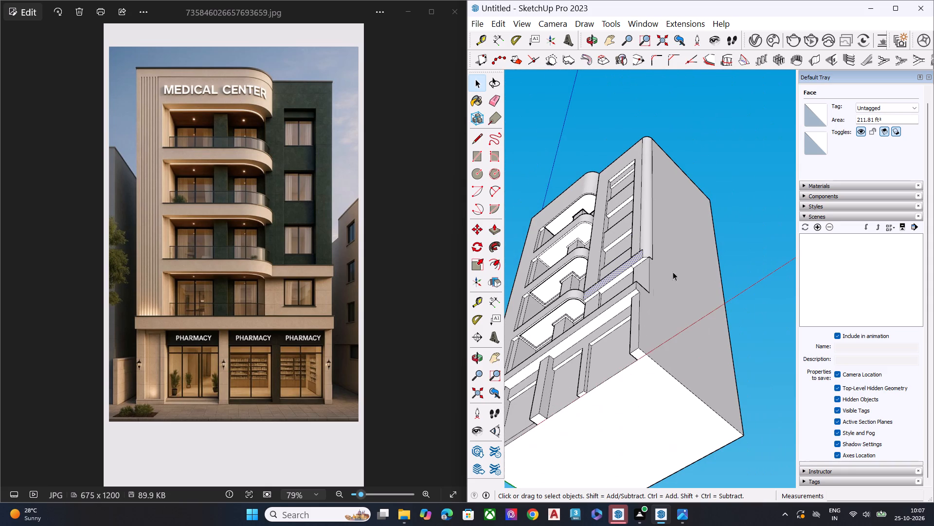
click(731, 222)
key(space)
middle_drag(613, 269, 730, 444)
scroll(732, 444, down, 1)
middle_drag(637, 295, 696, 384)
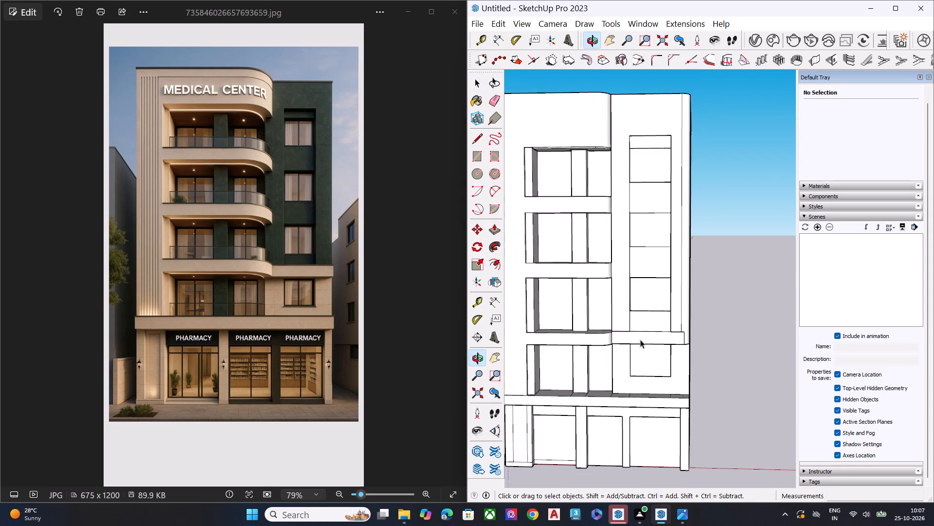
scroll(638, 338, up, 1)
middle_drag(665, 329, 673, 327)
right_click(596, 171)
scroll(561, 245, down, 1)
click(751, 205)
scroll(680, 237, down, 8)
middle_drag(654, 294, 656, 337)
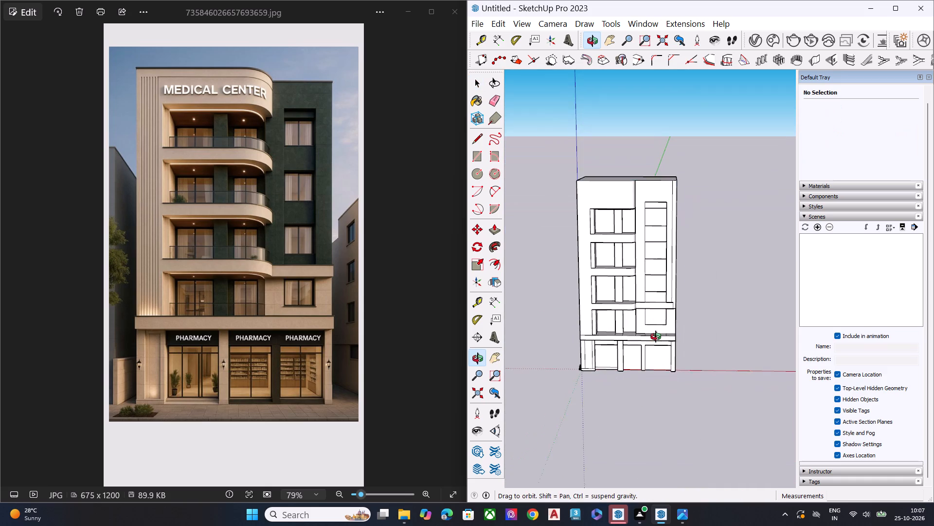
middle_drag(656, 337, 656, 342)
Undo the recent clean-up deletions around the base of the rounded corner.
key(ctrl+z)
key(ctrl+z)
key(ctrl+z)
key(ctrl+z)
key(ctrl+z)
key(ctrl+z)
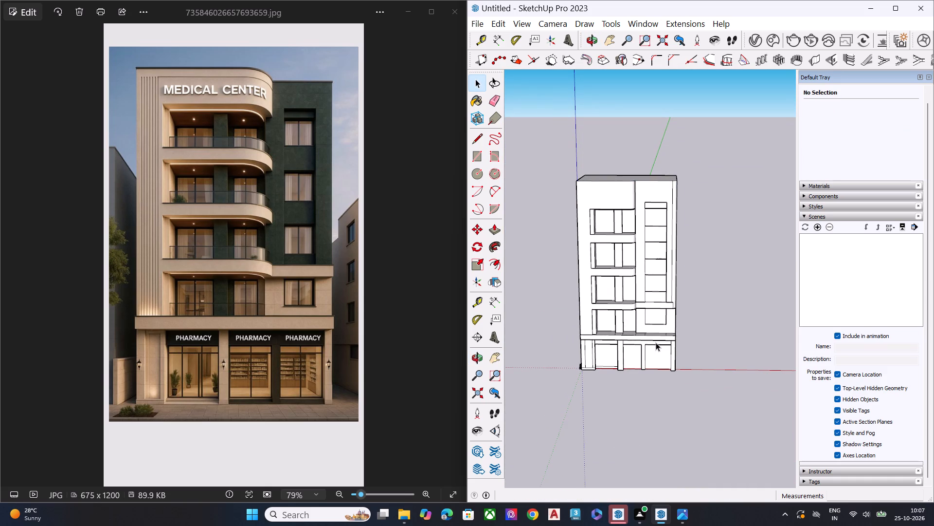
key(ctrl+z)
key(ctrl+z)
key(ctrl+z)
key(ctrl+z)
key(ctrl+z)
key(ctrl+z)
key(ctrl+z)
key(ctrl+z)
key(ctrl+z)
key(ctrl+z)
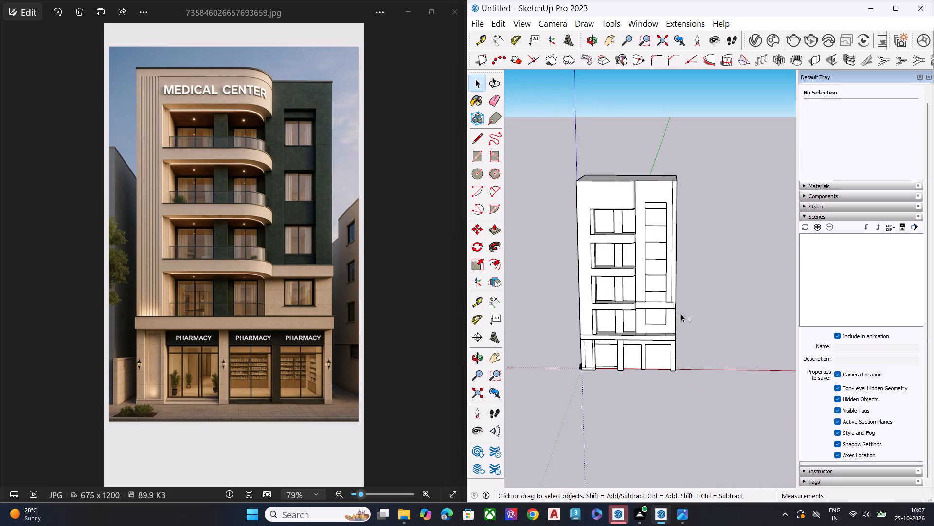
Undo the rounding of the front corner, first through the projecting band and then above it, back to the square corner.
ctrl+scroll(675, 307, up, 7)
scroll(680, 305, down, 1)
scroll(680, 305, up, 1)
scroll(680, 305, down, 1)
scroll(680, 305, up, 6)
ctrl+scroll(680, 306, up, 7)
click(683, 315)
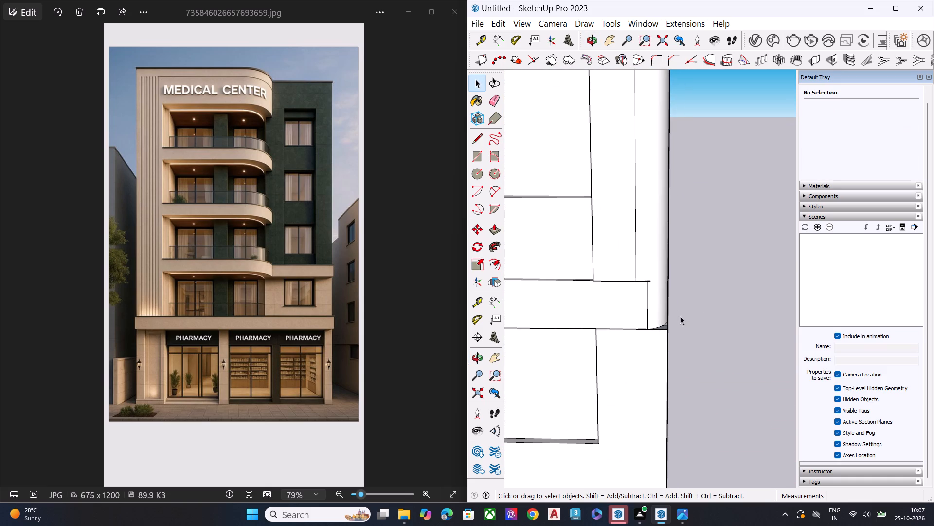
key(ctrl+z)
key(ctrl+z)
key(ctrl+z)
key(ctrl+z)
key(ctrl+z)
key(ctrl+z)
key(ctrl+z)
key(ctrl+z)
key(ctrl+z)
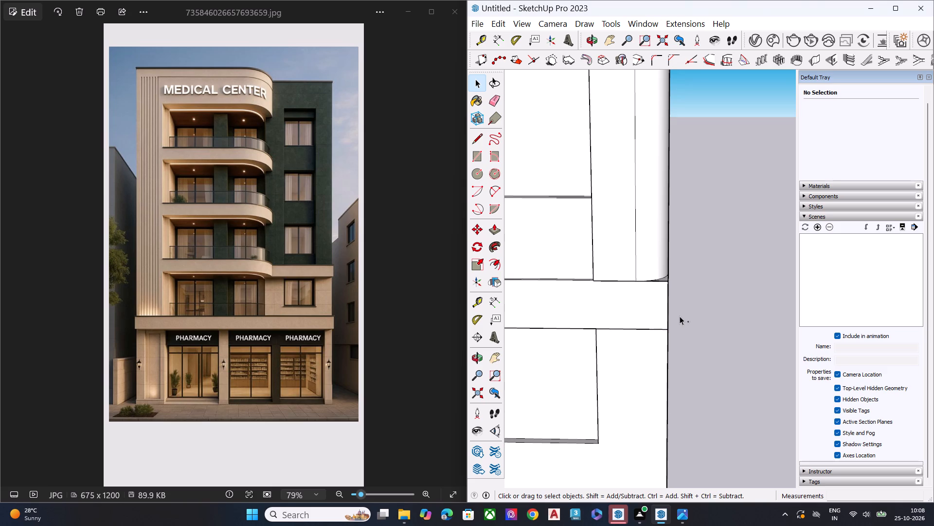
key(ctrl+z)
key(ctrl+z)
key(ctrl+z)
Erase the two short edges crossing the underside of the projecting band at the upper corners of the window recess below it.
scroll(680, 316, down, 9)
scroll(665, 357, up, 2)
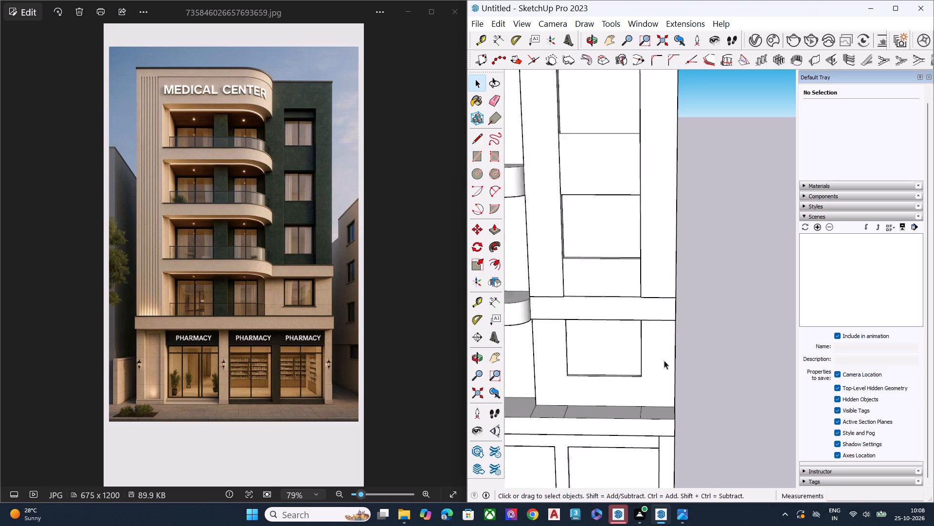
scroll(663, 362, down, 9)
scroll(662, 356, up, 1)
scroll(662, 361, down, 3)
scroll(662, 364, up, 1)
scroll(662, 364, down, 1)
middle_drag(662, 367, 489, 491)
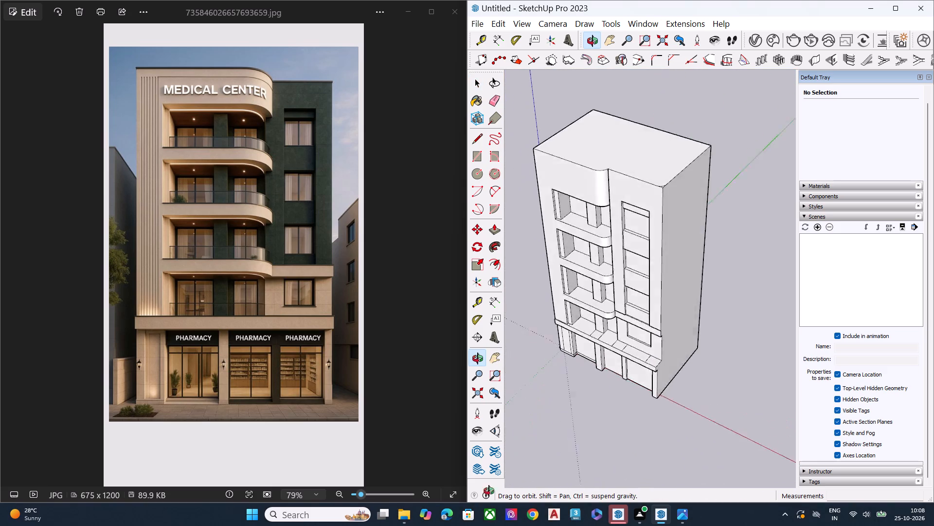
middle_drag(489, 491, 490, 50)
scroll(567, 197, up, 7)
scroll(658, 320, down, 1)
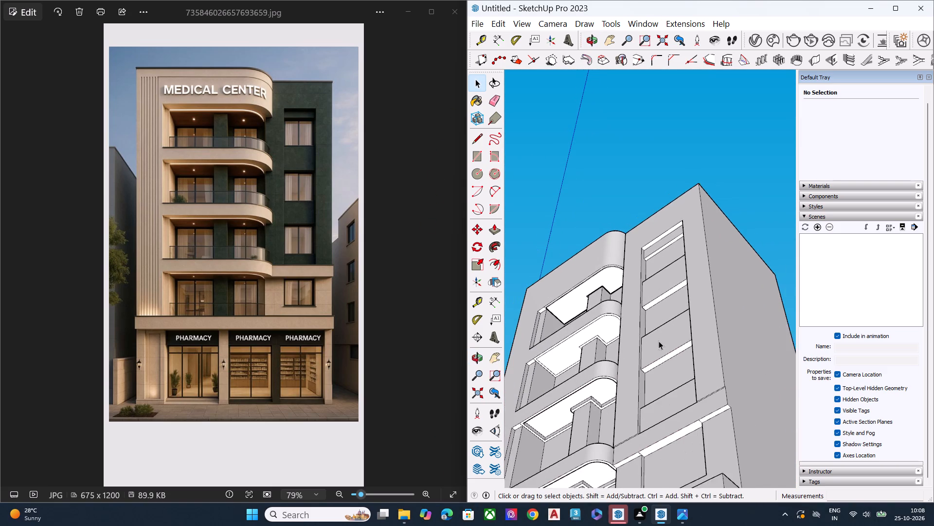
scroll(659, 341, down, 1)
middle_drag(690, 387, 690, 364)
scroll(699, 381, up, 8)
scroll(604, 400, down, 3)
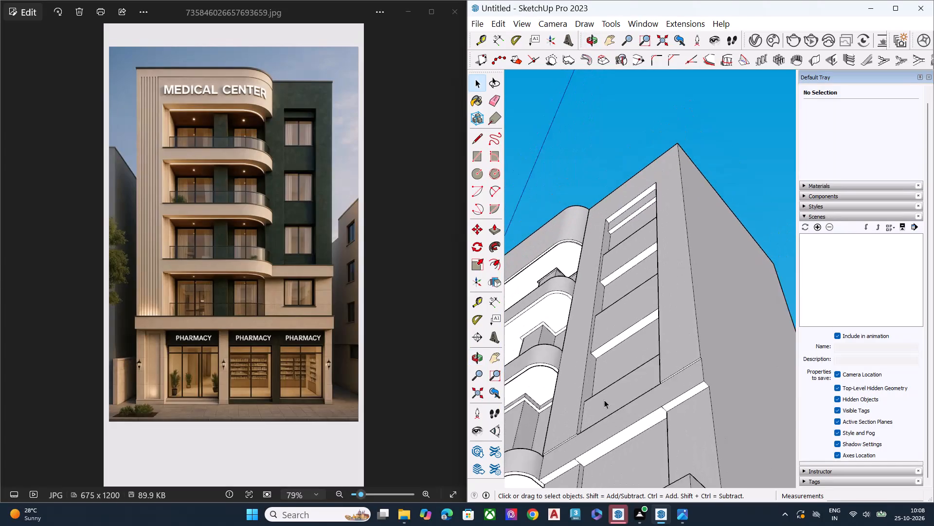
scroll(604, 400, down, 4)
middle_drag(632, 393, 660, 413)
scroll(651, 434, up, 6)
key(e)
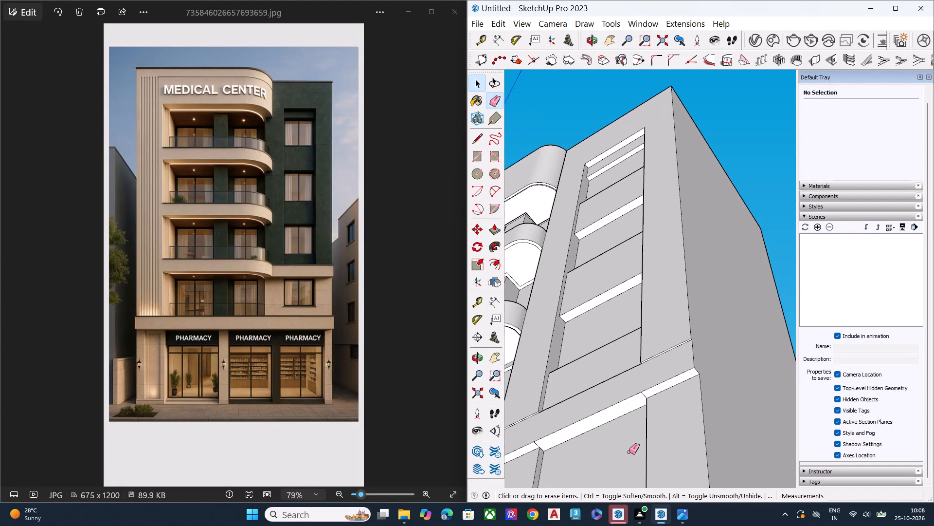
click(645, 394)
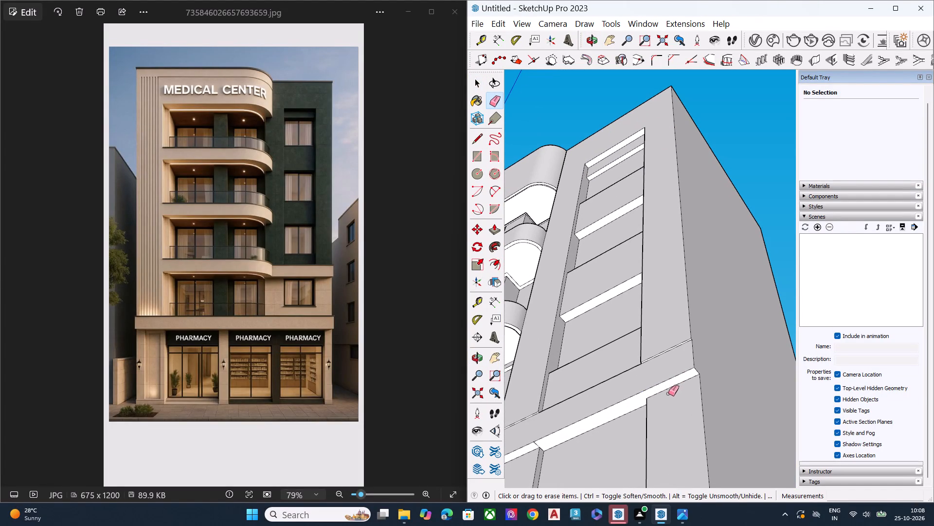
scroll(670, 394, down, 2)
scroll(671, 394, up, 1)
scroll(671, 394, down, 3)
scroll(586, 429, up, 6)
click(572, 427)
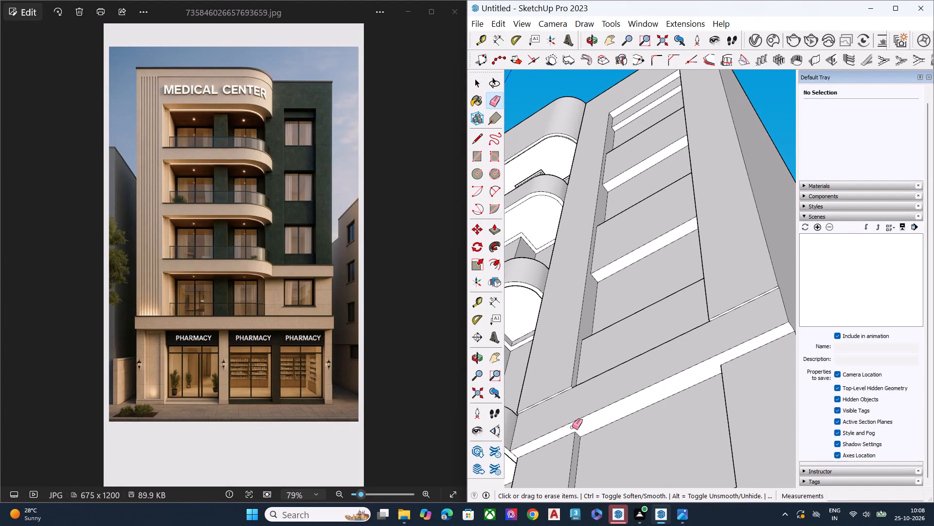
key(space)
scroll(611, 389, down, 2)
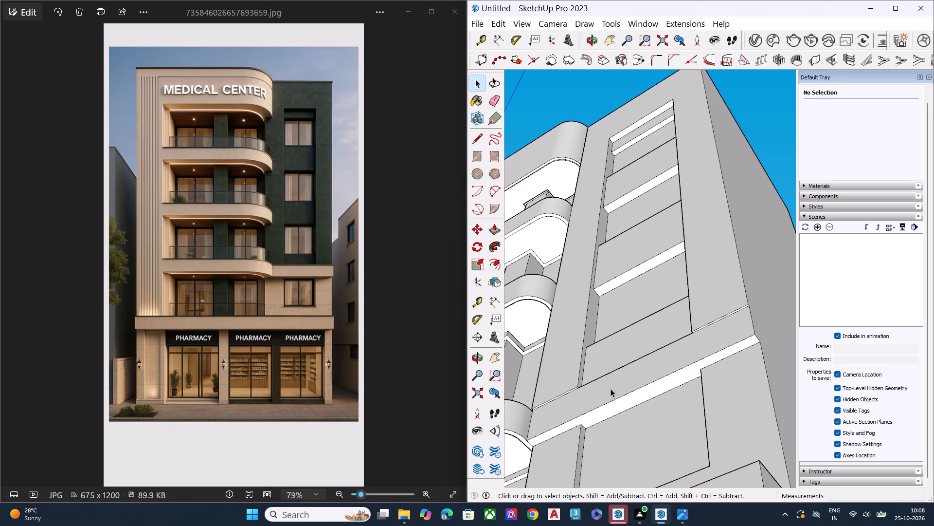
Examine the full façade from the front, then the balcony slabs and the pillars between the balcony openings.
scroll(594, 263, down, 2)
scroll(594, 273, up, 1)
scroll(594, 275, down, 4)
middle_drag(621, 284, 643, 426)
scroll(676, 295, down, 3)
scroll(683, 294, up, 1)
scroll(687, 297, down, 2)
scroll(690, 303, up, 1)
scroll(691, 304, down, 4)
middle_drag(660, 317, 728, 425)
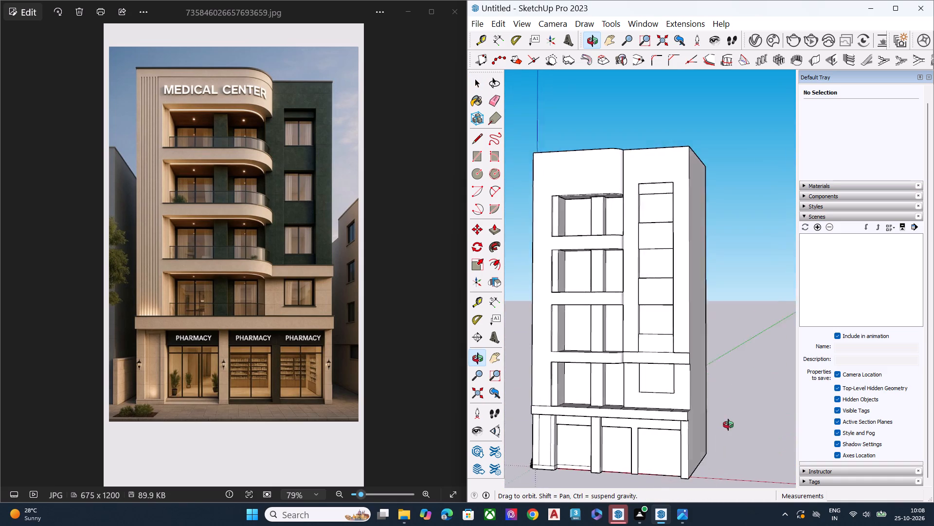
middle_drag(728, 425, 790, 448)
scroll(606, 300, up, 9)
middle_drag(605, 297, 600, 387)
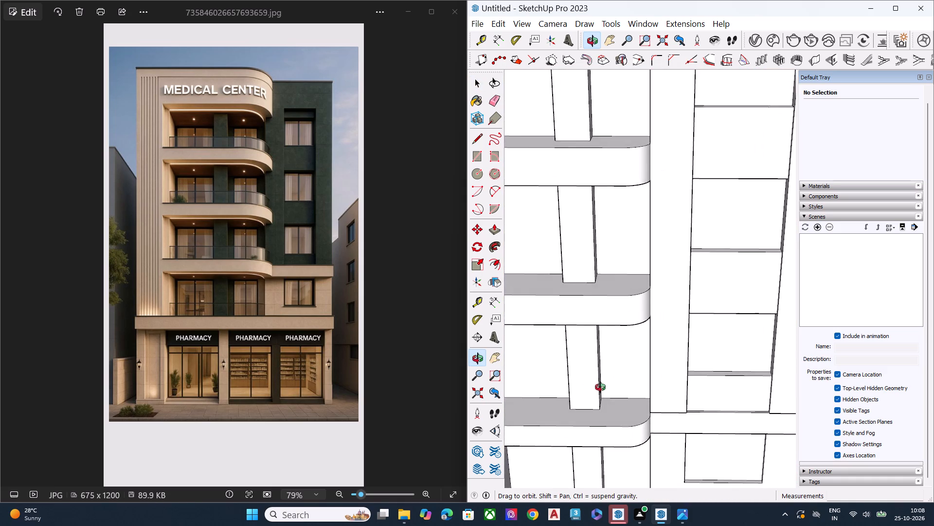
middle_drag(600, 387, 612, 256)
scroll(615, 258, down, 10)
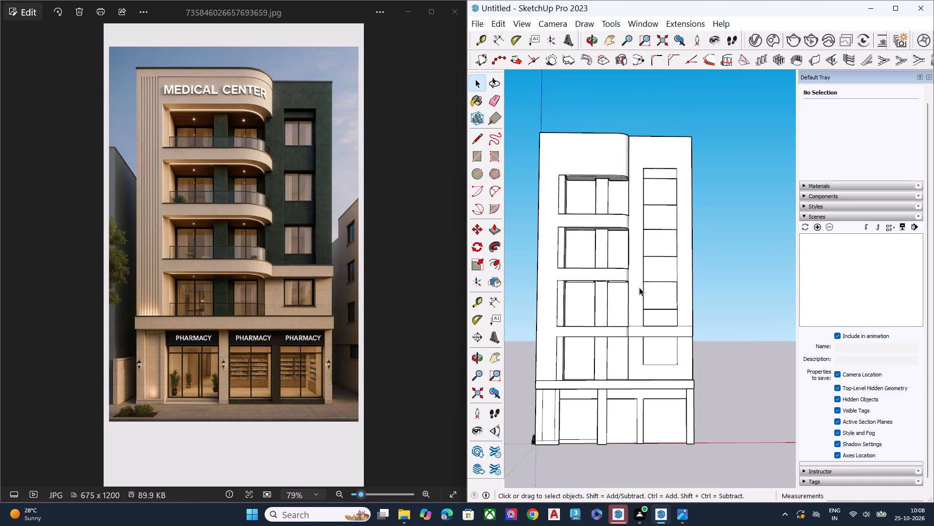
scroll(596, 175, up, 1)
scroll(596, 175, down, 1)
scroll(596, 175, up, 4)
scroll(596, 175, down, 1)
scroll(596, 175, up, 4)
scroll(607, 221, up, 2)
scroll(607, 228, down, 1)
scroll(607, 229, up, 3)
scroll(605, 235, down, 1)
scroll(605, 235, up, 2)
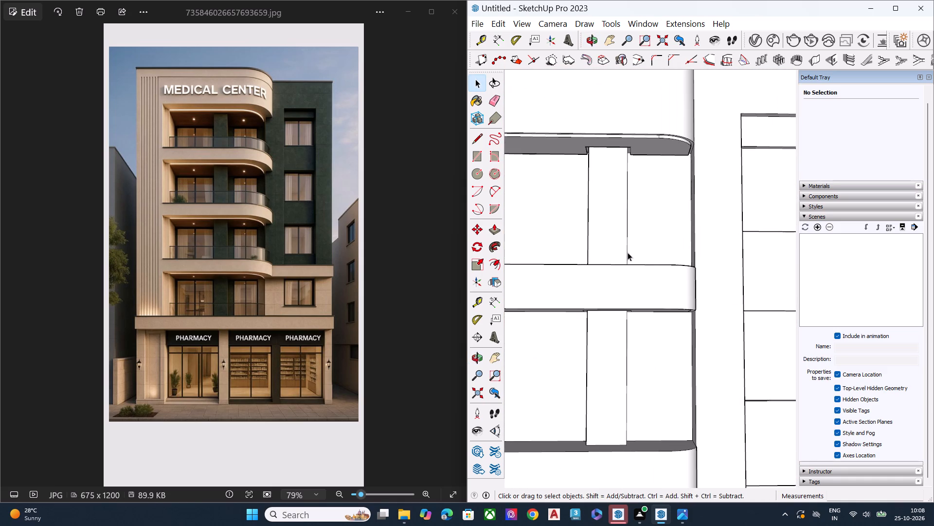
Push the top face of the uppermost balcony slab down slightly, below the top balcony opening.
middle_drag(626, 255, 560, 381)
scroll(560, 381, up, 2)
scroll(621, 296, down, 2)
scroll(621, 296, up, 3)
click(669, 249)
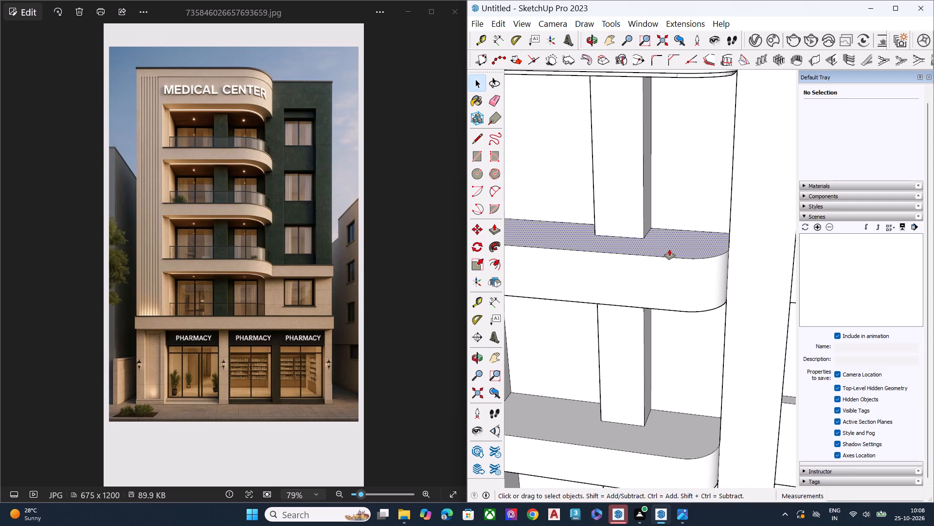
key(p)
click(669, 249)
click(669, 259)
key(space)
Push the top face of the second balcony slab from the top down slightly.
scroll(665, 241, down, 1)
scroll(665, 241, up, 5)
scroll(664, 241, down, 2)
middle_drag(652, 278, 676, 212)
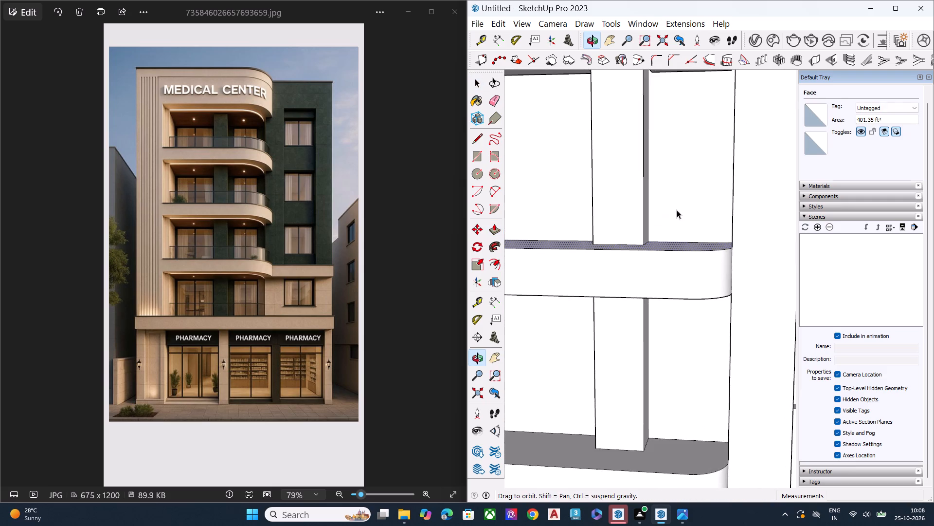
scroll(674, 211, down, 1)
scroll(673, 212, up, 1)
scroll(669, 214, down, 1)
scroll(668, 214, up, 2)
scroll(667, 215, down, 6)
scroll(667, 215, up, 2)
scroll(667, 215, down, 1)
scroll(667, 215, up, 3)
scroll(667, 215, down, 6)
scroll(667, 215, up, 3)
scroll(667, 215, down, 6)
middle_drag(653, 242, 667, 216)
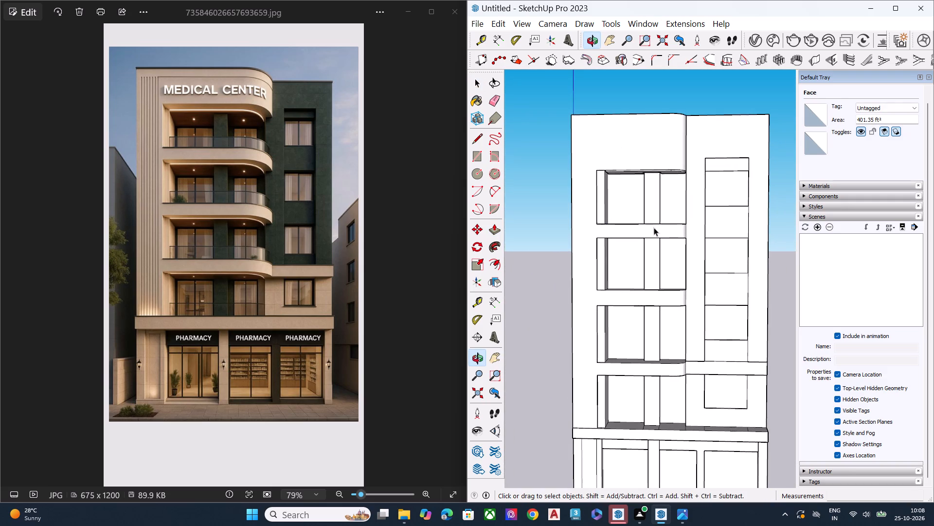
click(549, 283)
scroll(667, 296, up, 7)
middle_drag(672, 296, 661, 333)
scroll(660, 334, up, 11)
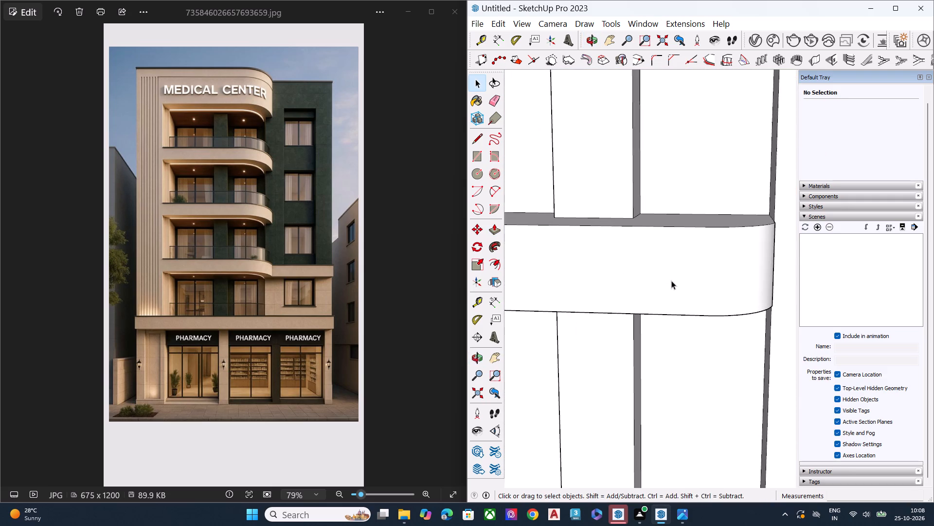
scroll(675, 276, down, 3)
scroll(675, 276, up, 1)
middle_drag(675, 276, 637, 332)
click(704, 235)
key(p)
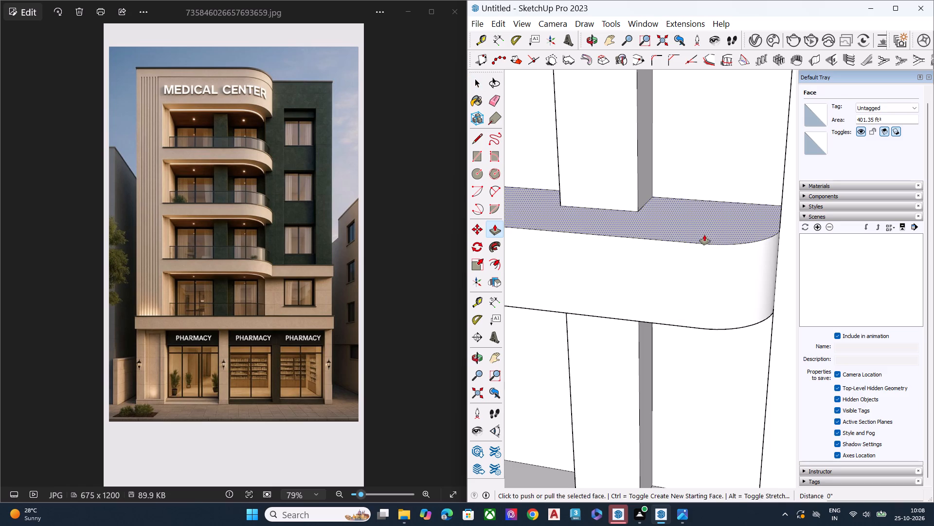
click(704, 235)
click(705, 246)
key(space)
Raise the top face of the third balcony slab about 4 1/16", level with the top edge of the adjoining horizontal band.
scroll(683, 215, down, 6)
scroll(636, 227, up, 1)
scroll(626, 227, down, 1)
scroll(625, 227, up, 2)
scroll(622, 227, down, 5)
scroll(636, 258, up, 1)
scroll(636, 260, down, 1)
scroll(636, 260, up, 1)
scroll(636, 260, down, 6)
middle_drag(646, 296, 663, 215)
scroll(661, 351, up, 3)
scroll(658, 373, down, 2)
scroll(658, 373, up, 6)
scroll(660, 342, down, 1)
scroll(660, 342, up, 2)
scroll(660, 342, down, 2)
scroll(660, 342, up, 3)
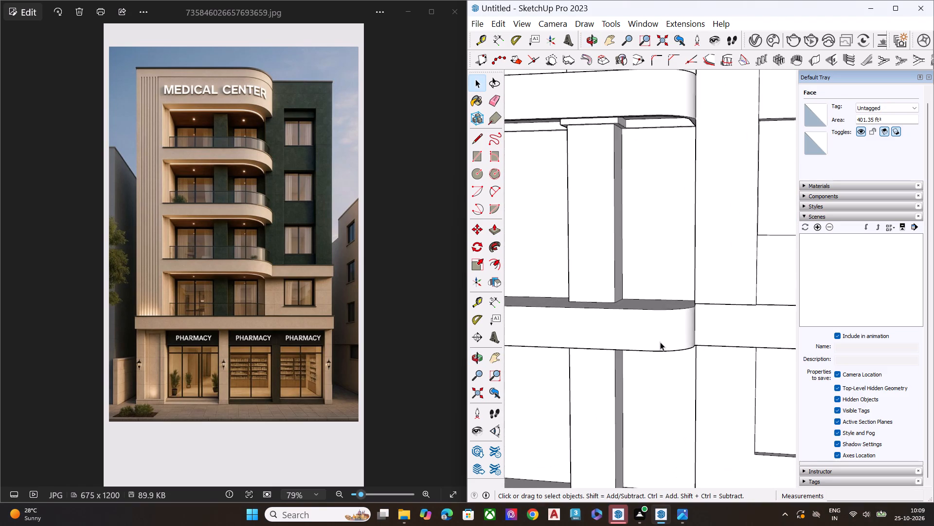
scroll(669, 334, up, 3)
scroll(672, 331, down, 1)
scroll(672, 331, up, 6)
middle_drag(668, 291, 649, 346)
click(690, 260)
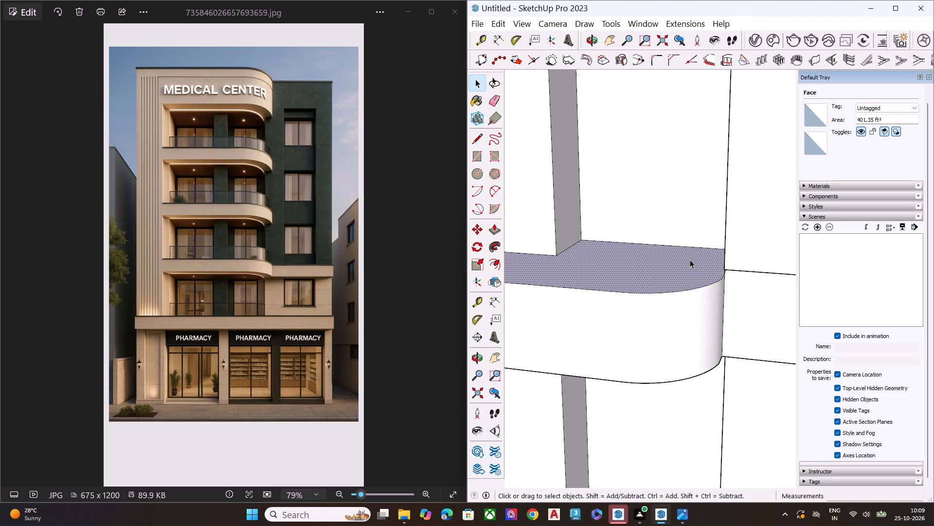
key(p)
click(690, 260)
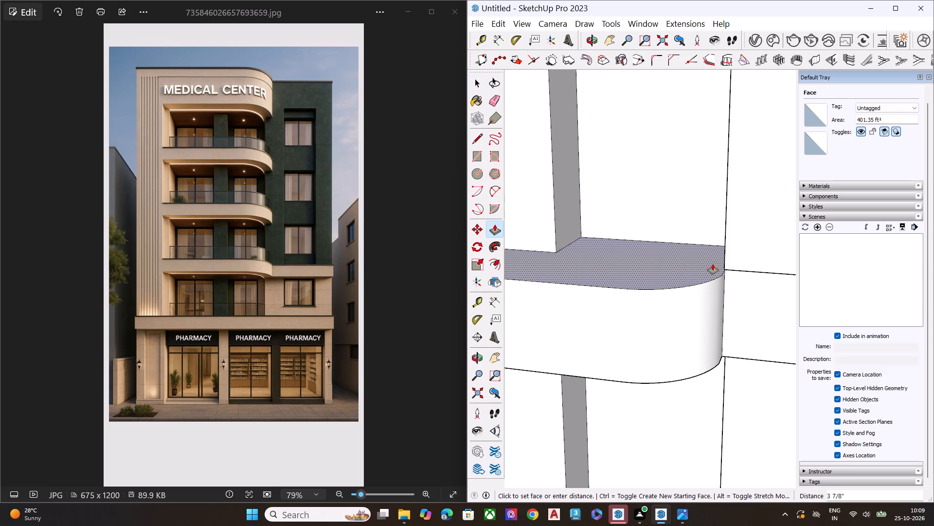
click(738, 273)
key(space)
Examine the full façade from the front and from above, comparing the balcony slabs with the reference image.
scroll(603, 294, down, 1)
scroll(600, 294, up, 1)
scroll(599, 294, down, 4)
scroll(599, 294, up, 2)
scroll(599, 294, down, 3)
middle_drag(608, 310, 653, 241)
scroll(652, 242, up, 2)
key(space)
scroll(654, 240, down, 14)
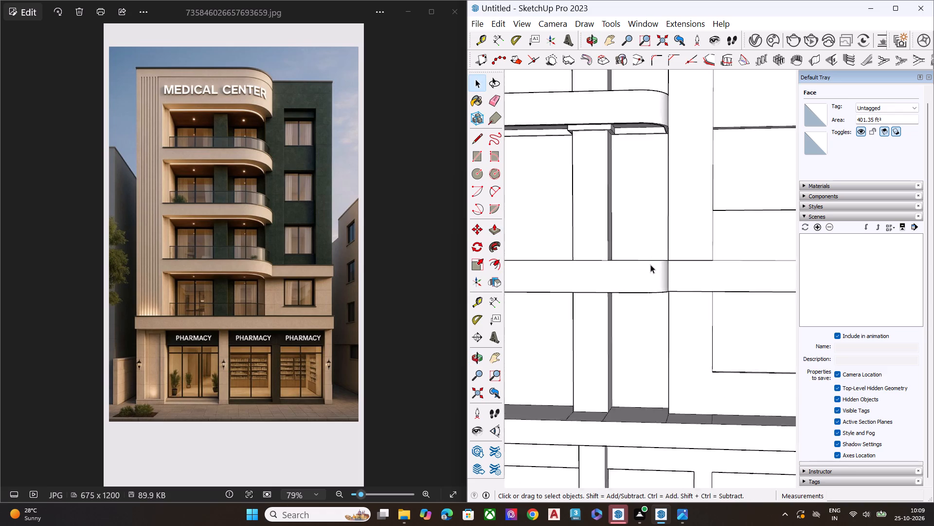
key(space)
scroll(650, 264, down, 14)
click(727, 281)
middle_drag(693, 285, 718, 266)
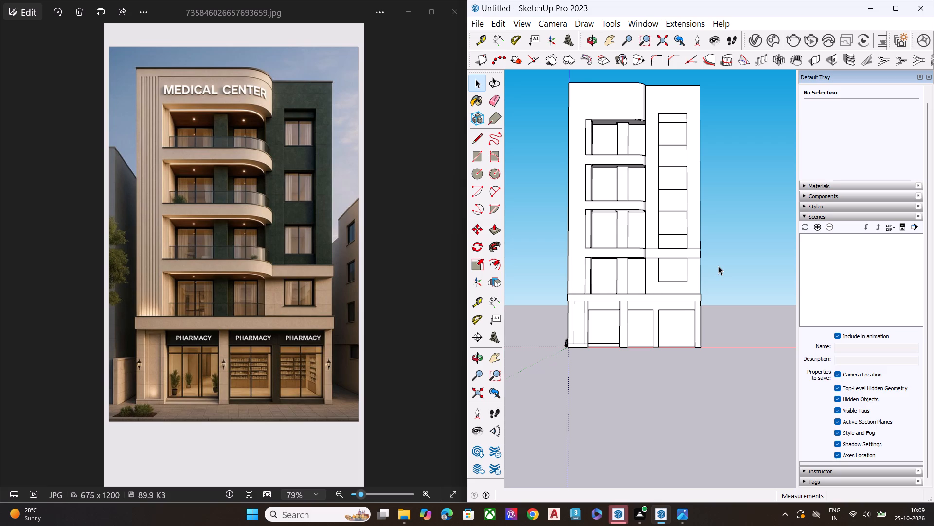
scroll(862, 84, down, 1)
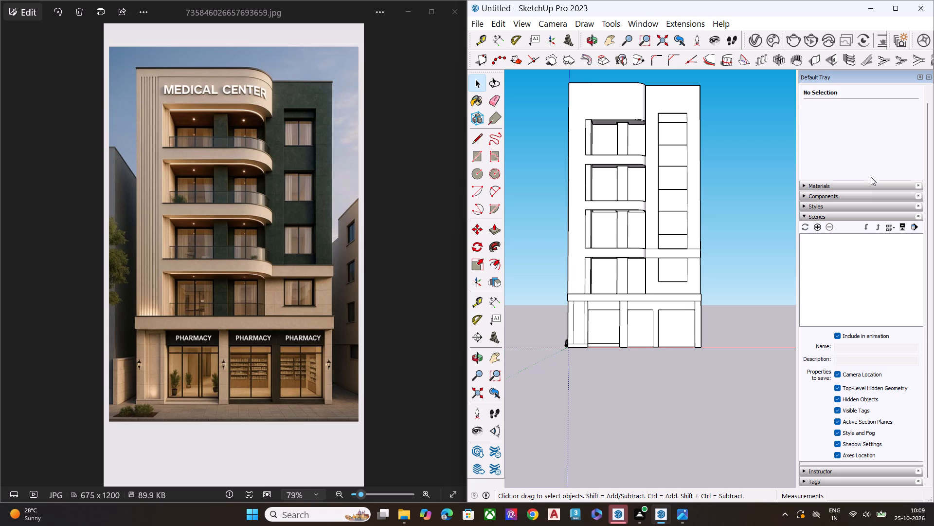
middle_drag(660, 259, 647, 338)
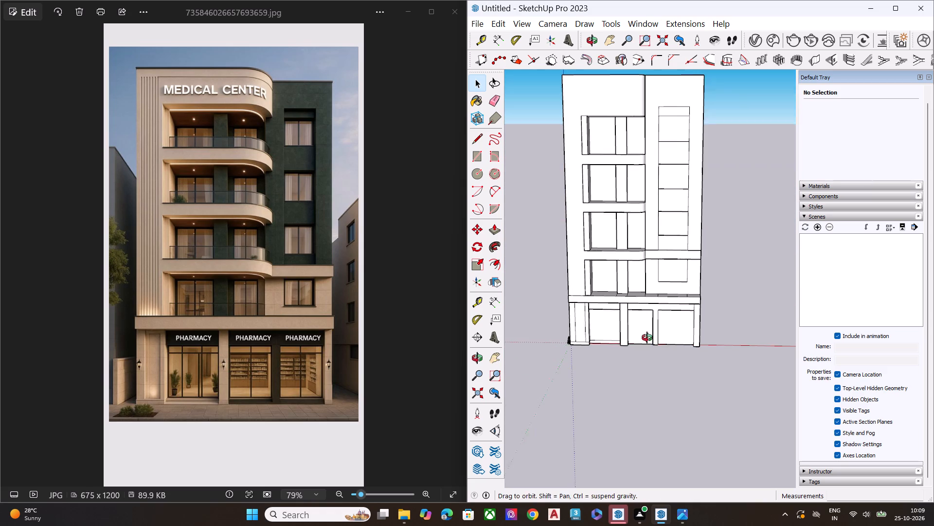
middle_drag(647, 338, 646, 342)
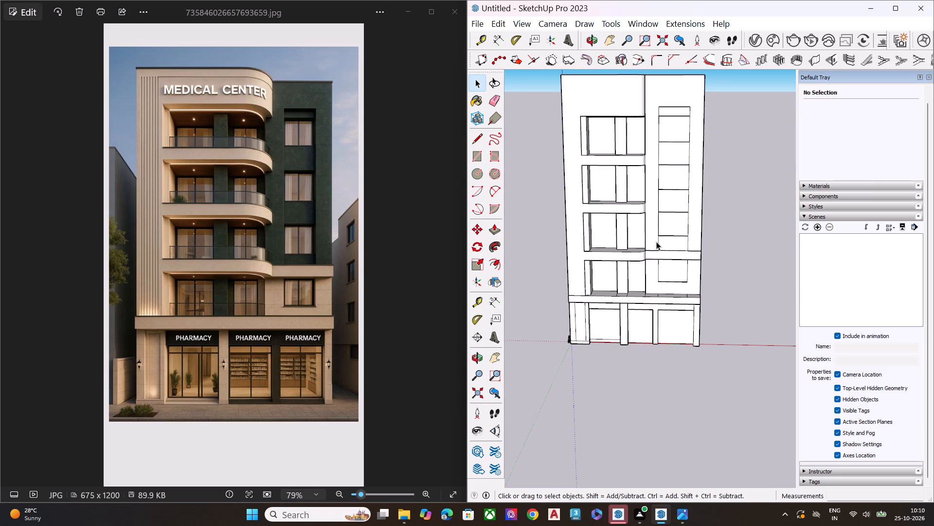
Push the middle panel between the windows of the tall side recess slightly inward.
scroll(681, 257, down, 1)
middle_drag(678, 256, 499, 276)
scroll(666, 198, up, 8)
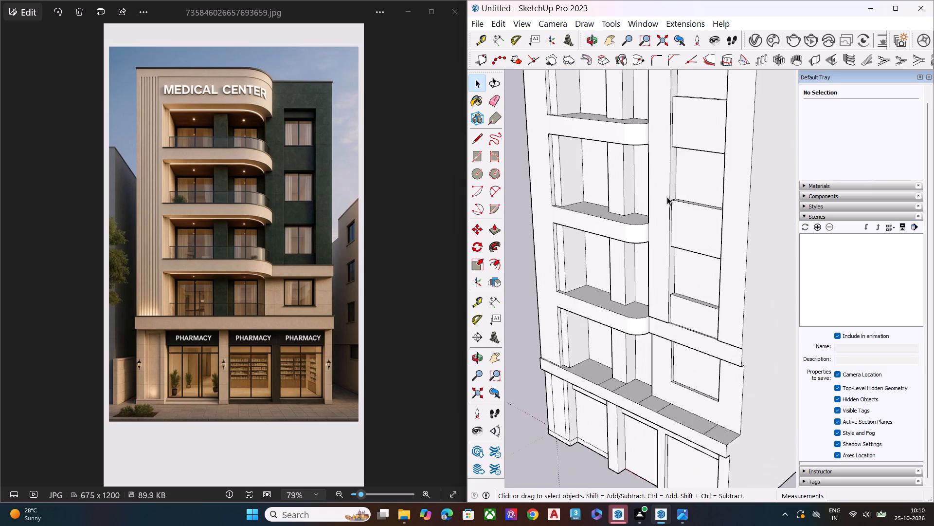
scroll(667, 197, up, 6)
middle_drag(679, 223, 623, 293)
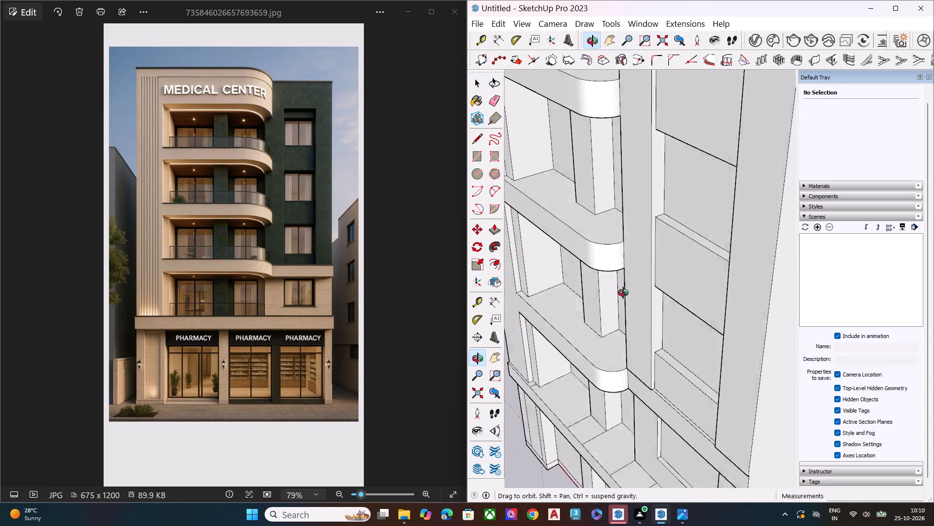
middle_drag(623, 293, 574, 352)
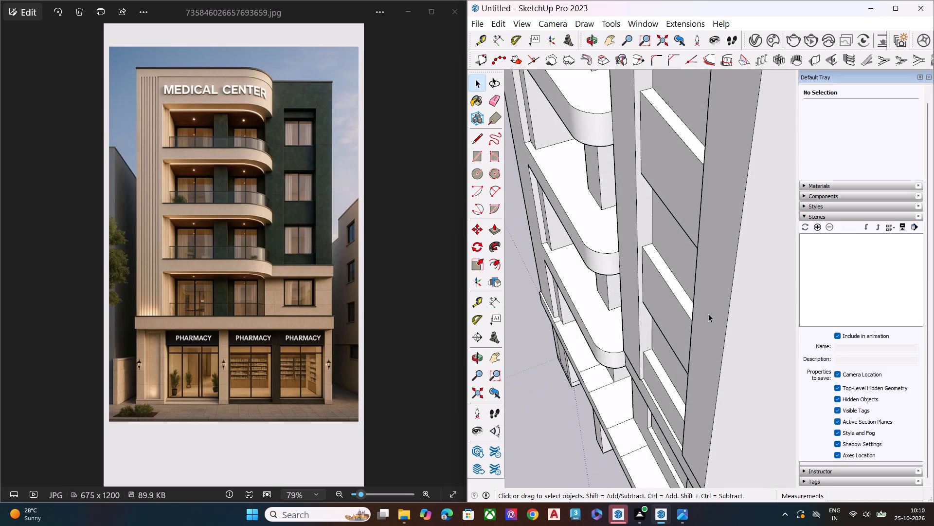
scroll(708, 313, up, 3)
scroll(708, 313, down, 1)
scroll(705, 312, up, 5)
click(640, 320)
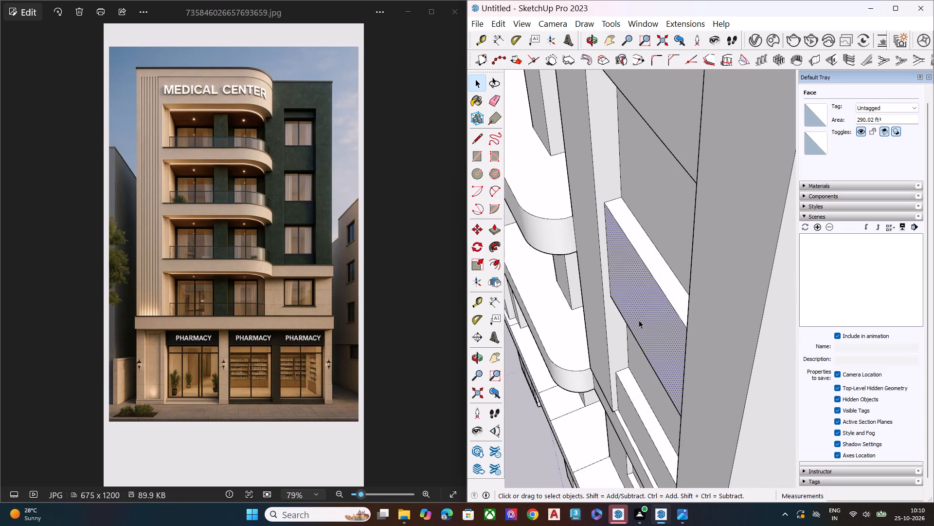
key(p)
click(639, 320)
click(641, 319)
key(space)
Repeat the same inward push on the panel just above the horizontal band and on the upper panel between the recess windows.
scroll(626, 301, down, 4)
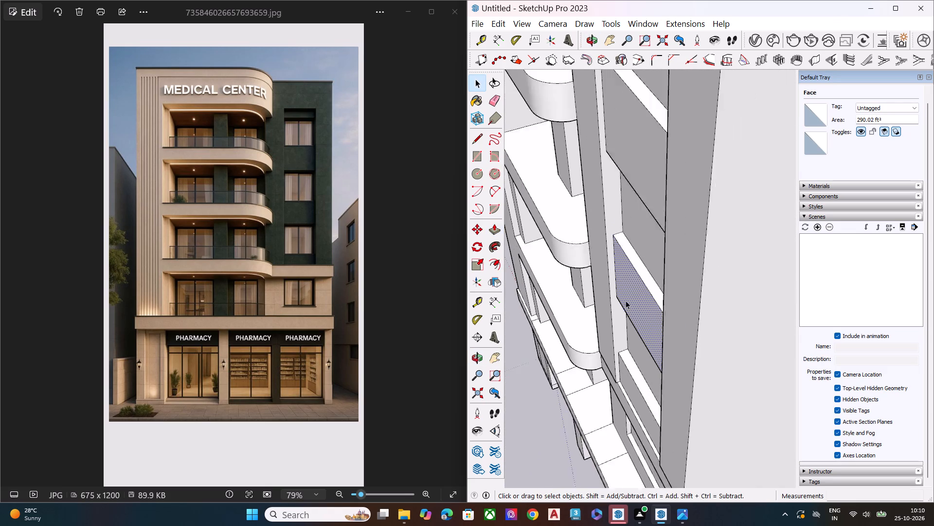
scroll(626, 301, up, 2)
scroll(626, 301, down, 5)
scroll(614, 334, up, 1)
scroll(609, 338, down, 1)
click(544, 394)
middle_drag(645, 414, 632, 352)
key(p)
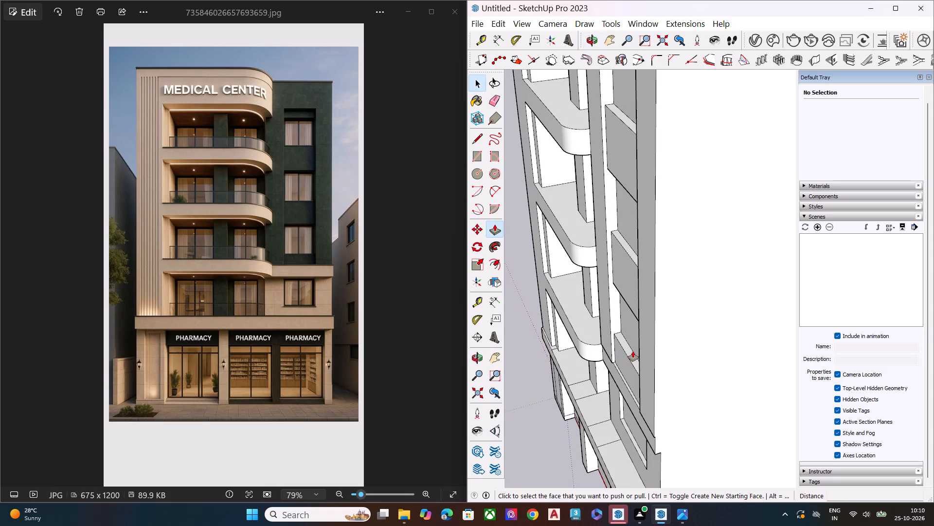
double_click(626, 359)
scroll(612, 349, down, 1)
scroll(612, 349, up, 3)
scroll(612, 349, down, 3)
scroll(624, 228, up, 4)
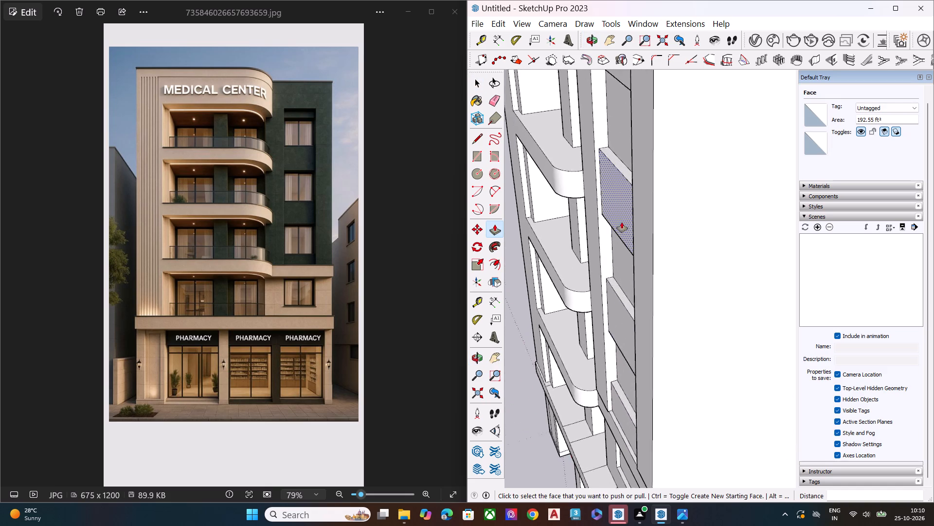
scroll(622, 222, up, 2)
double_click(617, 214)
key(space)
Examine the whole building from the side, from below and from the front, including the balconies and the tall window recess.
scroll(617, 214, down, 4)
scroll(621, 221, up, 1)
scroll(623, 225, down, 4)
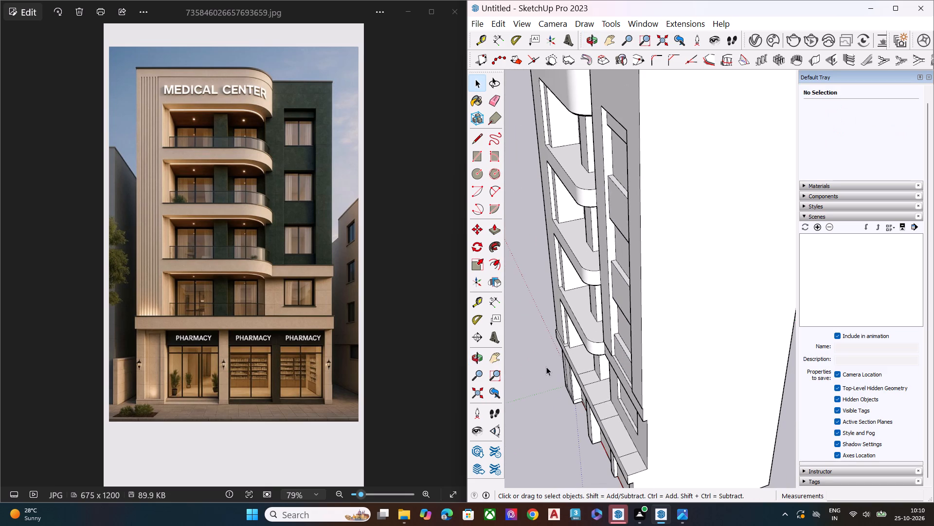
click(546, 367)
middle_drag(553, 366, 599, 249)
scroll(600, 248, up, 3)
scroll(600, 248, down, 1)
scroll(600, 248, up, 1)
scroll(600, 248, down, 9)
scroll(600, 250, up, 1)
scroll(600, 250, down, 1)
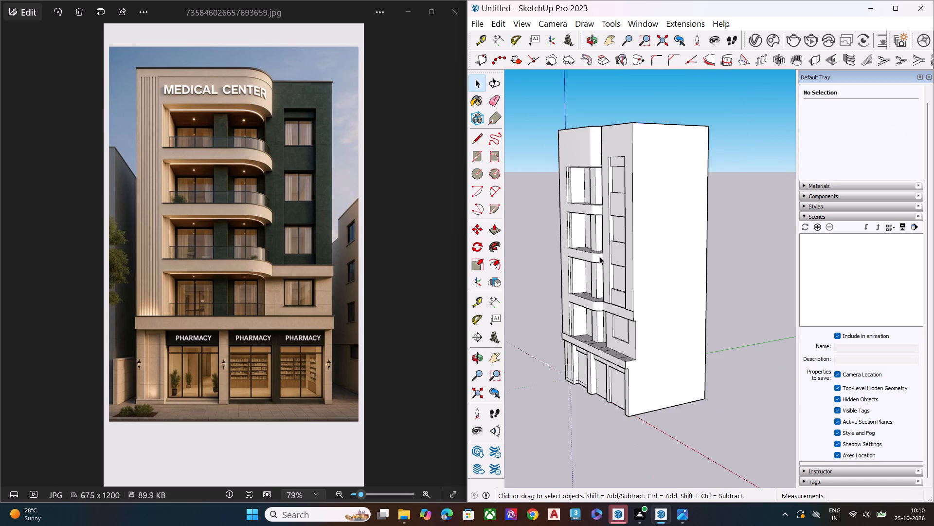
scroll(599, 256, down, 3)
scroll(598, 275, up, 5)
scroll(598, 282, down, 6)
key(space)
click(657, 447)
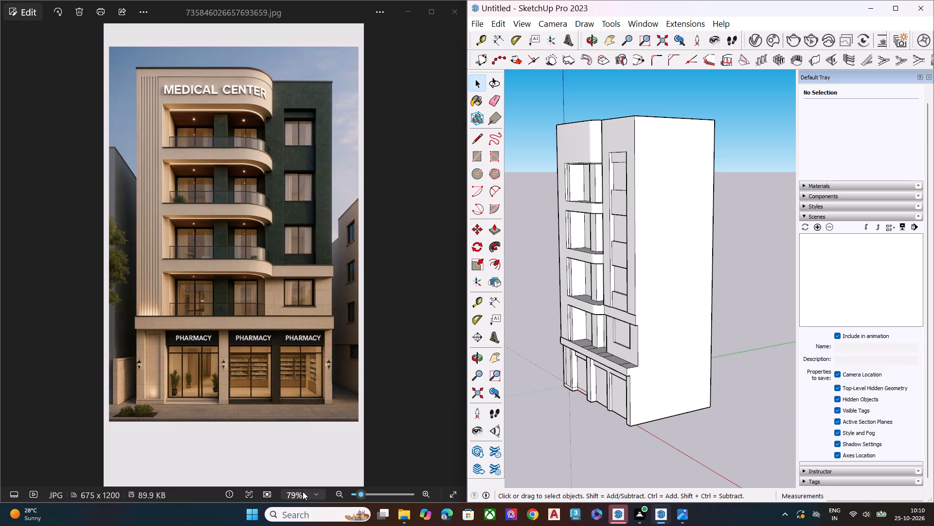
scroll(641, 348, down, 5)
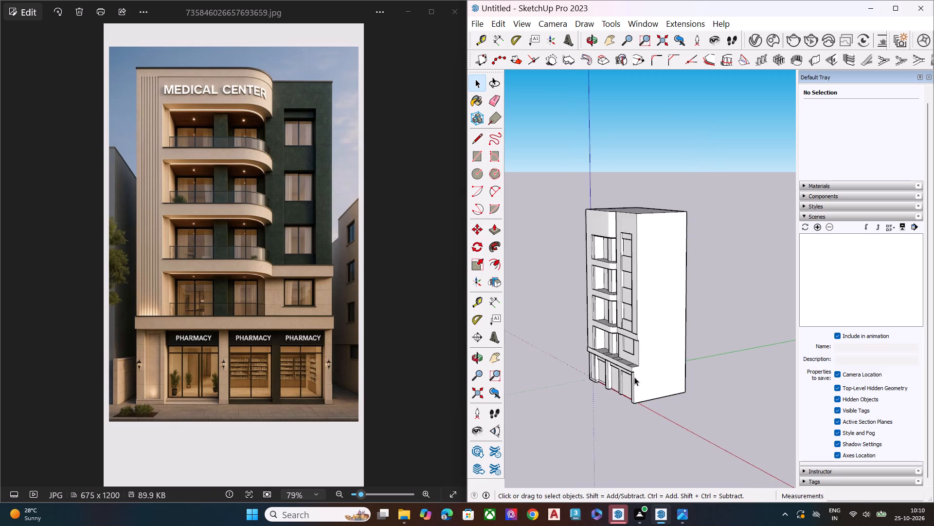
middle_drag(621, 378, 674, 314)
key(space)
scroll(665, 330, up, 1)
middle_drag(631, 394, 702, 276)
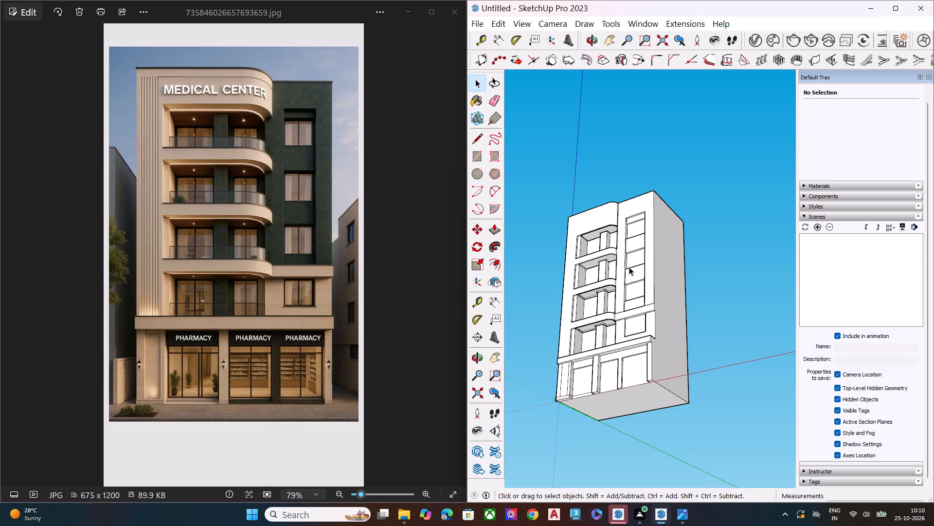
middle_drag(614, 262, 626, 401)
scroll(613, 292, up, 1)
middle_drag(618, 382, 641, 285)
scroll(592, 262, up, 10)
middle_drag(661, 272, 719, 272)
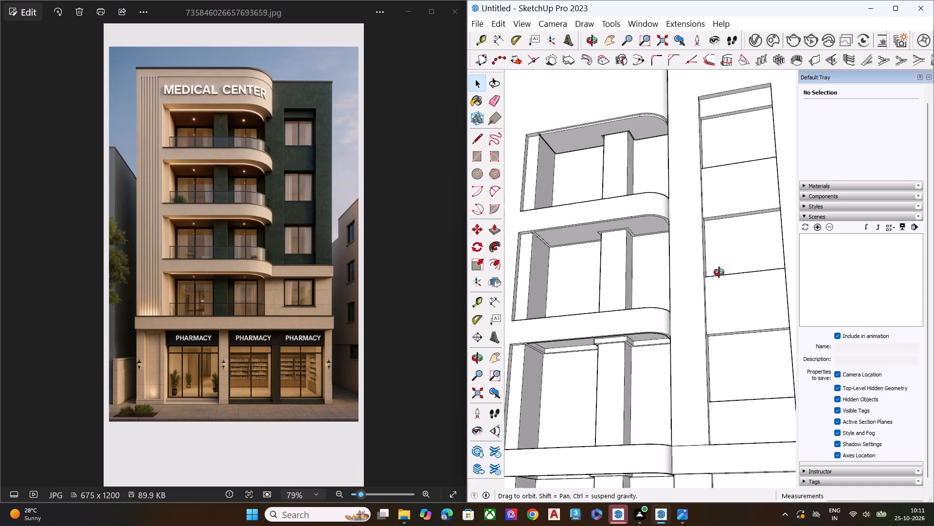
middle_drag(719, 272, 807, 394)
scroll(621, 242, down, 8)
middle_drag(716, 257, 680, 278)
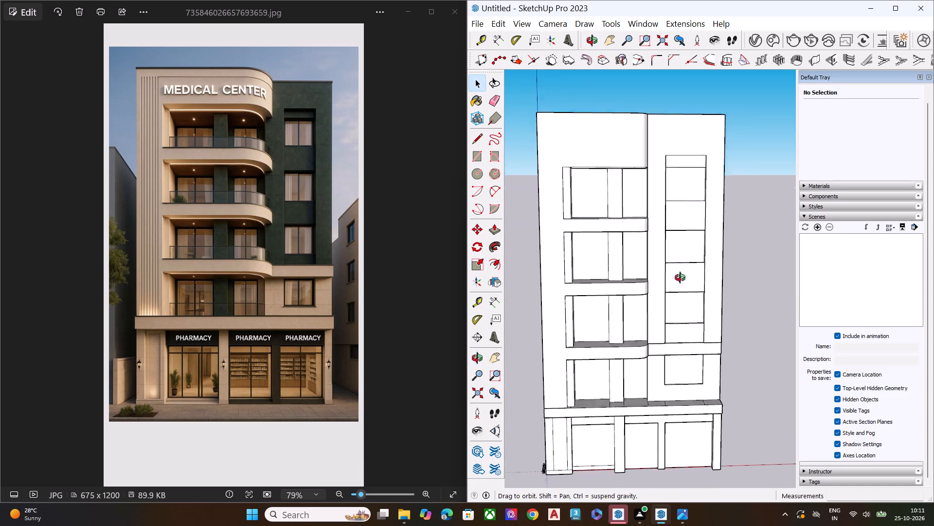
middle_drag(680, 278, 363, 265)
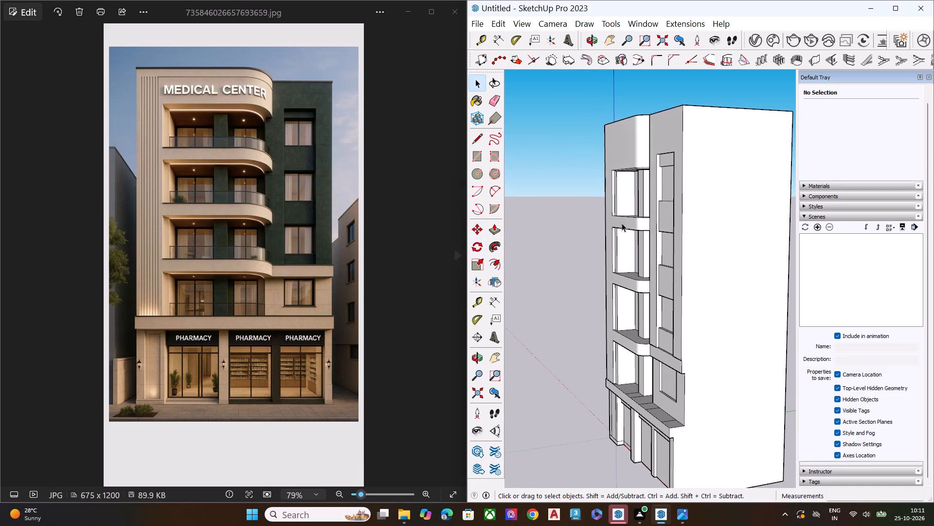
Examine the upper façade, curved balcony slabs and whole building from above and from the front.
scroll(673, 175, up, 9)
middle_drag(614, 164, 667, 342)
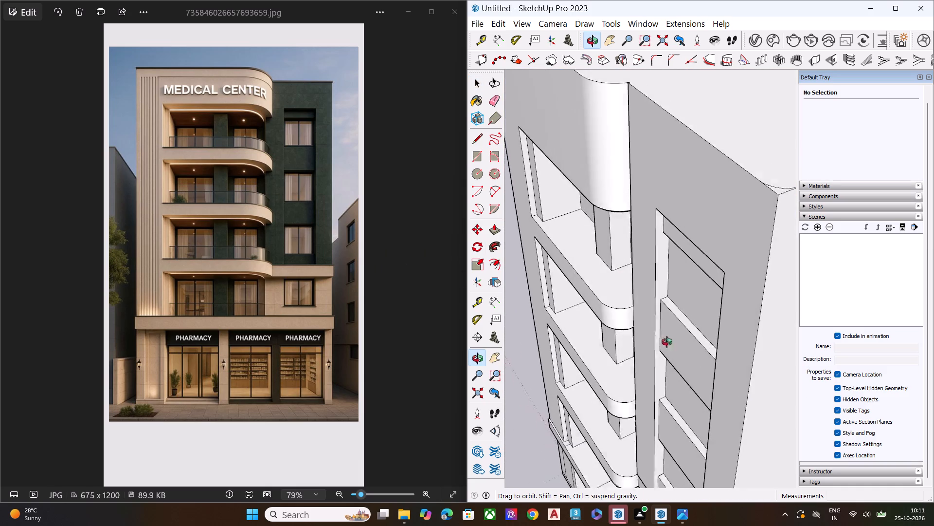
middle_drag(667, 342, 730, 417)
scroll(647, 282, up, 3)
scroll(618, 251, down, 1)
scroll(618, 251, up, 3)
click(604, 240)
scroll(638, 225, down, 8)
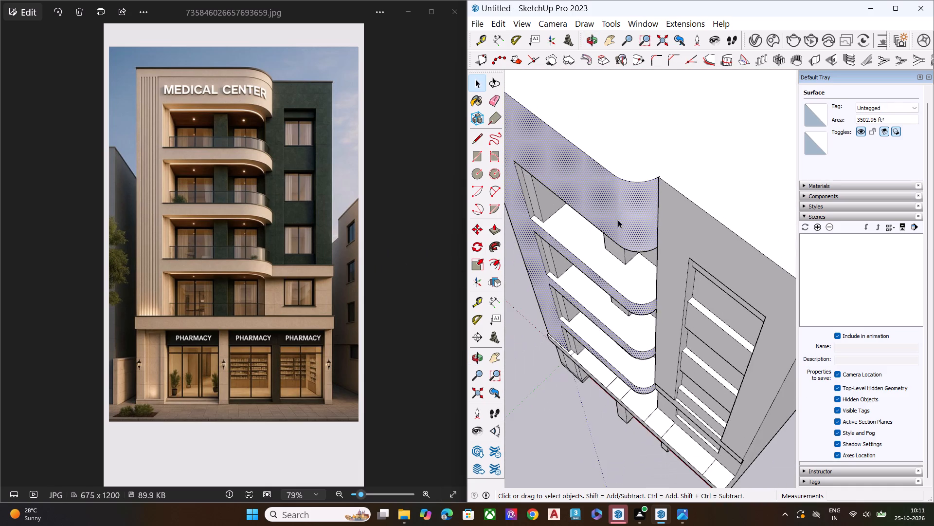
middle_drag(606, 215, 742, 226)
scroll(645, 223, up, 4)
scroll(632, 219, down, 1)
scroll(632, 219, up, 1)
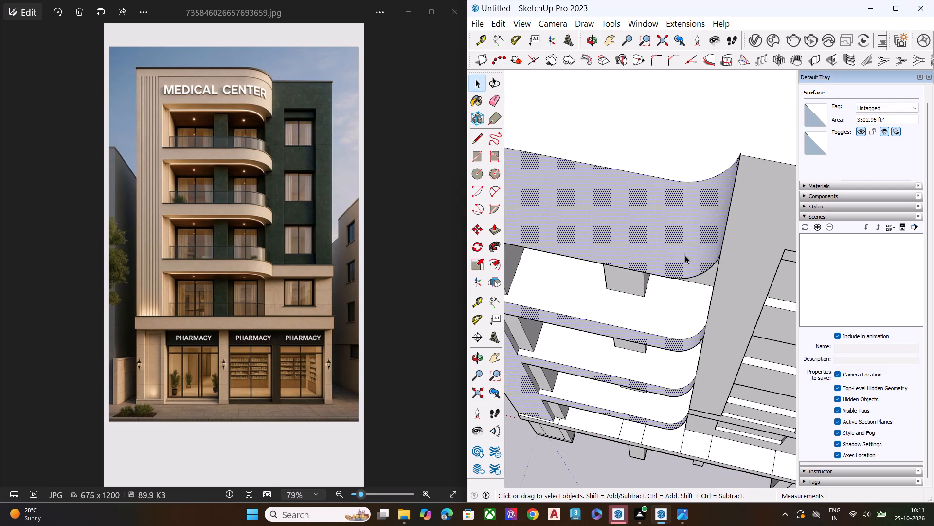
drag(682, 219, 587, 212)
drag(697, 226, 560, 194)
drag(691, 206, 610, 148)
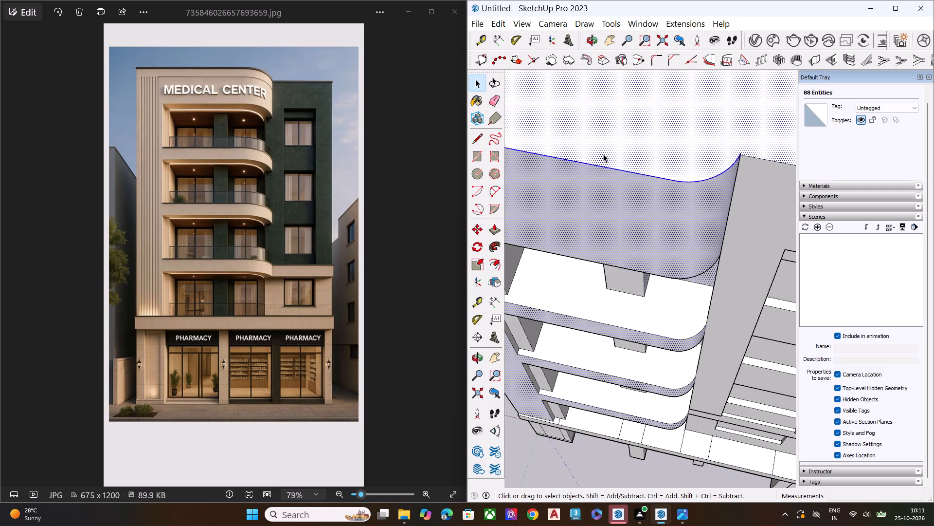
scroll(626, 180, down, 6)
scroll(626, 182, up, 1)
scroll(626, 182, down, 6)
scroll(628, 182, up, 1)
scroll(628, 182, down, 9)
scroll(633, 189, up, 1)
scroll(634, 189, down, 2)
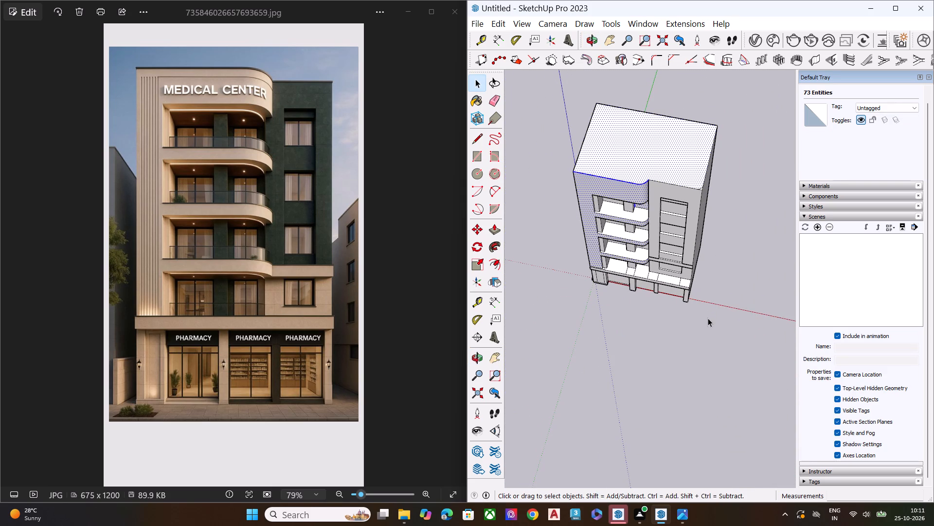
drag(708, 319, 589, 94)
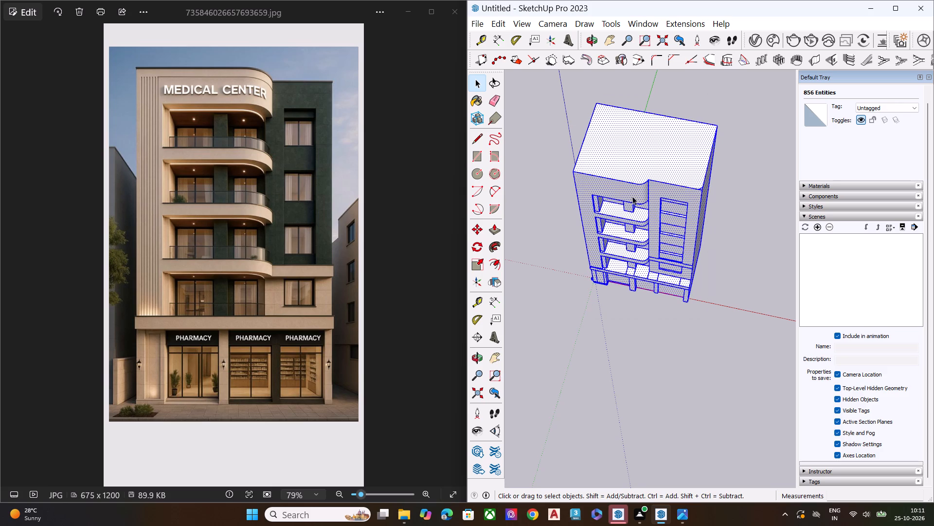
middle_drag(640, 207, 696, 62)
scroll(640, 198, down, 1)
middle_drag(638, 235, 699, 145)
scroll(666, 274, up, 1)
click(621, 353)
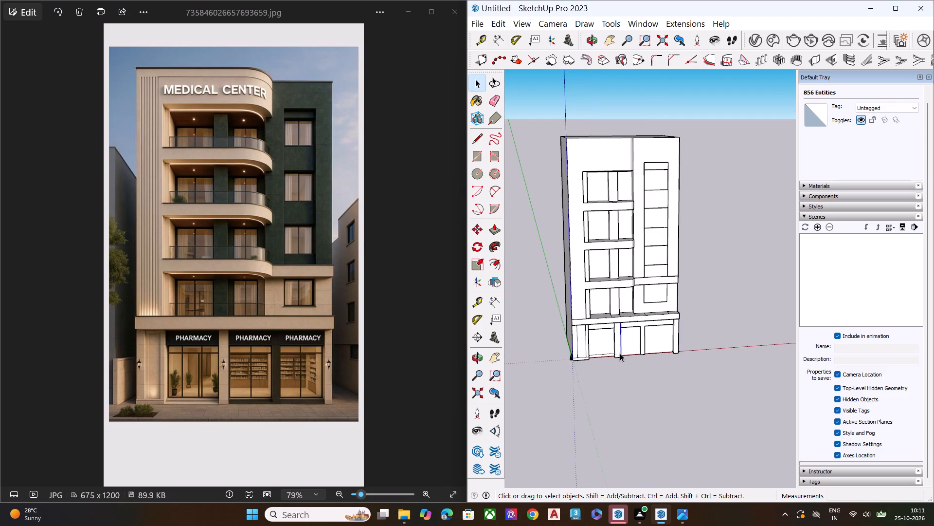
triple_click(582, 350)
click(582, 350)
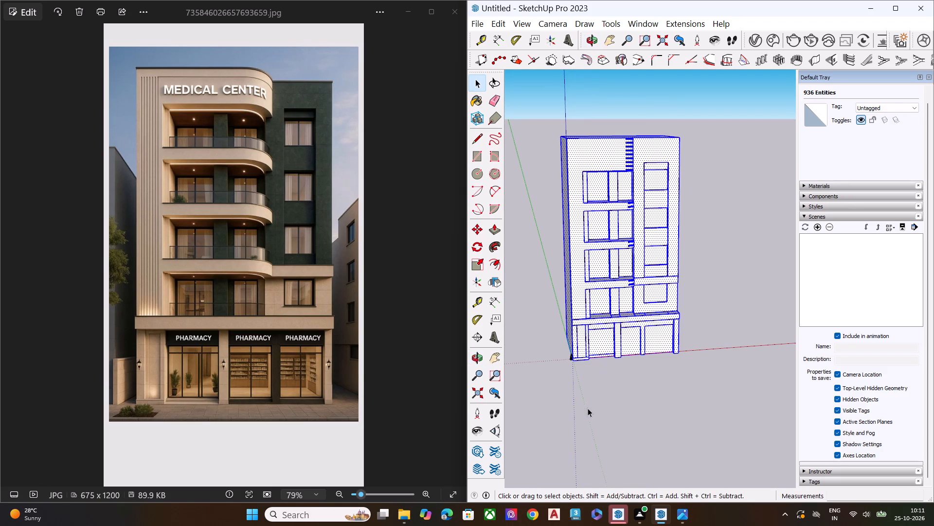
click(587, 408)
Offset the outline of the panel on the ground-floor corner pier inward by about 7 3/4".
scroll(594, 341, up, 1)
scroll(595, 339, down, 2)
scroll(594, 338, up, 2)
scroll(594, 338, down, 2)
scroll(594, 338, up, 3)
scroll(594, 338, down, 1)
scroll(594, 338, up, 10)
middle_drag(583, 342, 514, 286)
scroll(561, 341, up, 2)
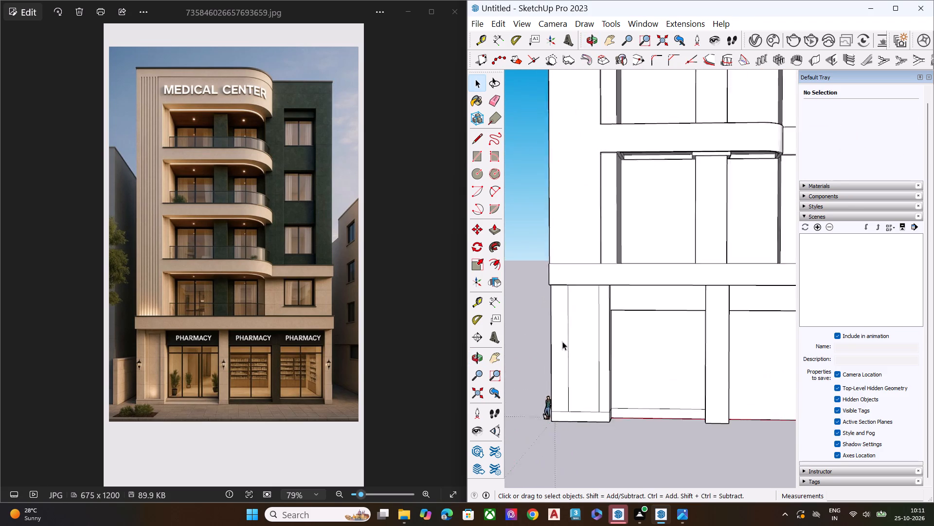
scroll(562, 341, up, 4)
click(583, 339)
scroll(583, 340, up, 2)
middle_drag(579, 331, 576, 309)
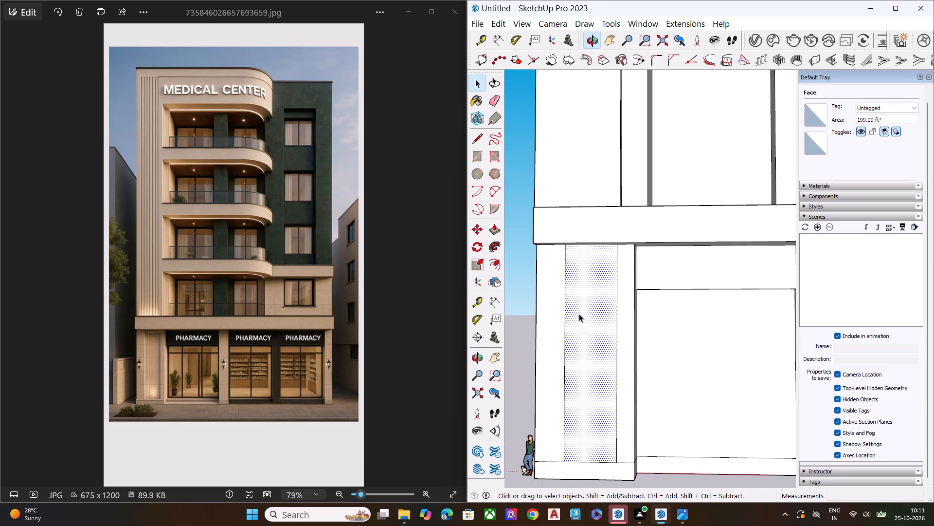
key(f)
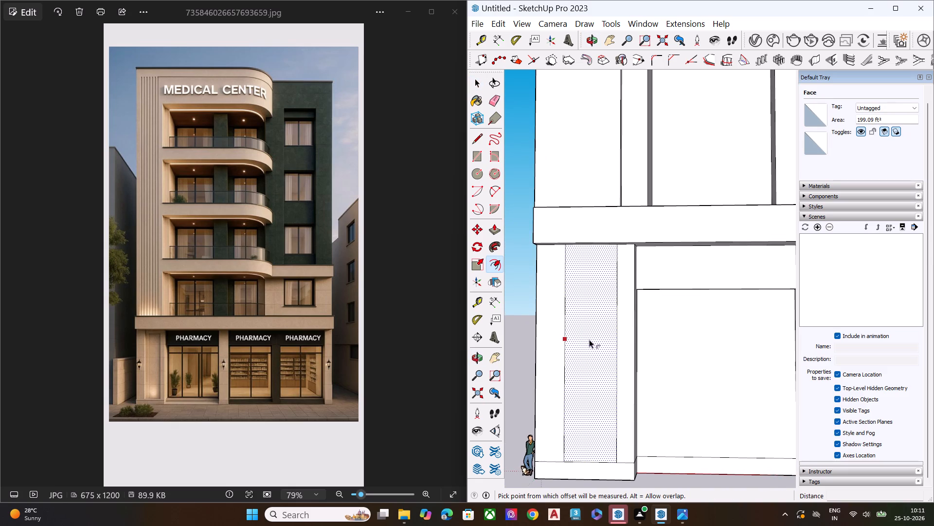
click(587, 340)
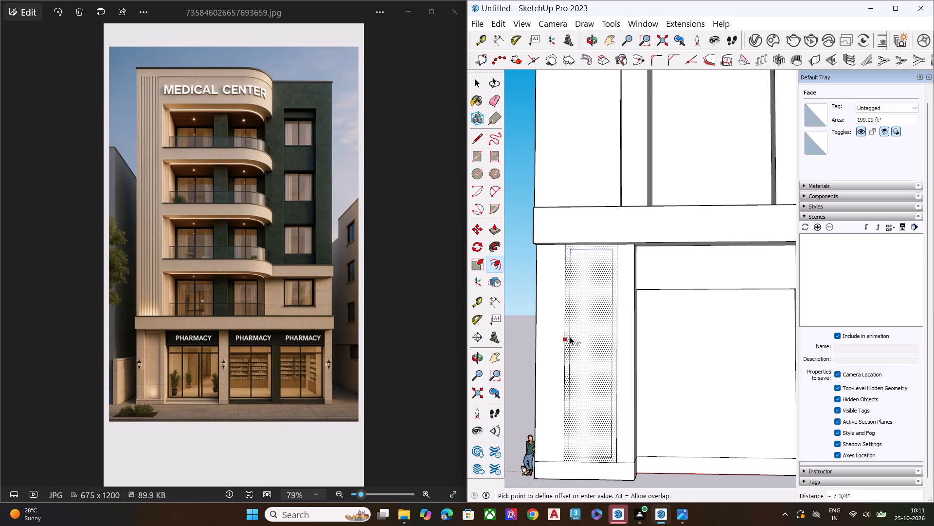
click(570, 337)
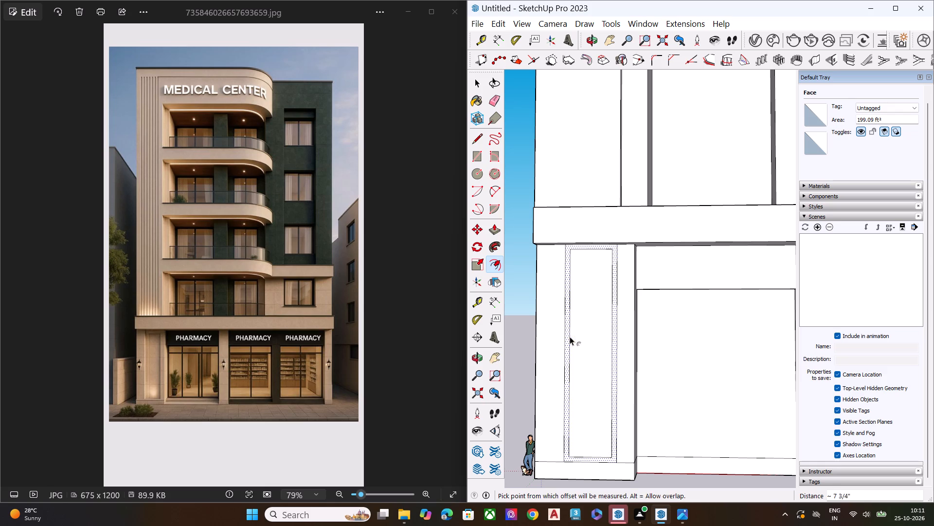
key(space)
Push the inner face of the corner pier panel about 1' inward to form a recess.
middle_drag(598, 316, 512, 334)
scroll(525, 320, up, 9)
click(607, 301)
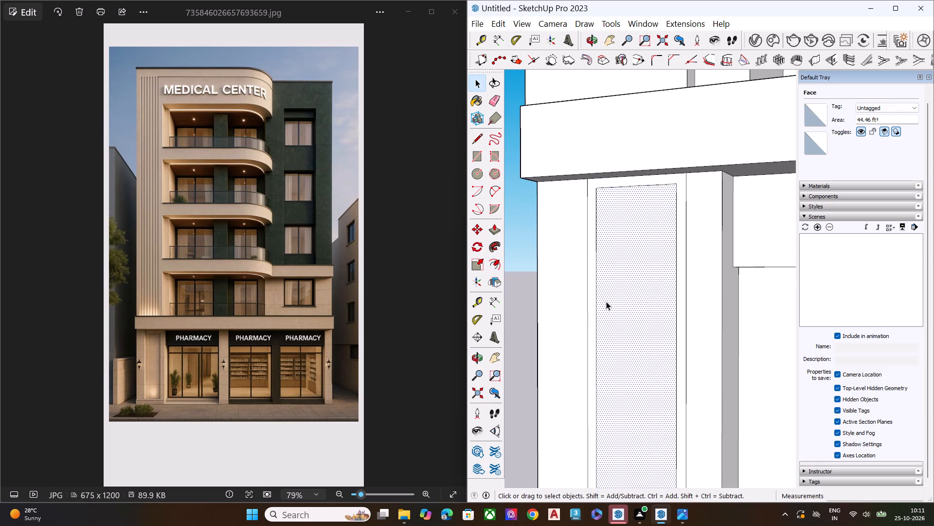
key(p)
click(606, 301)
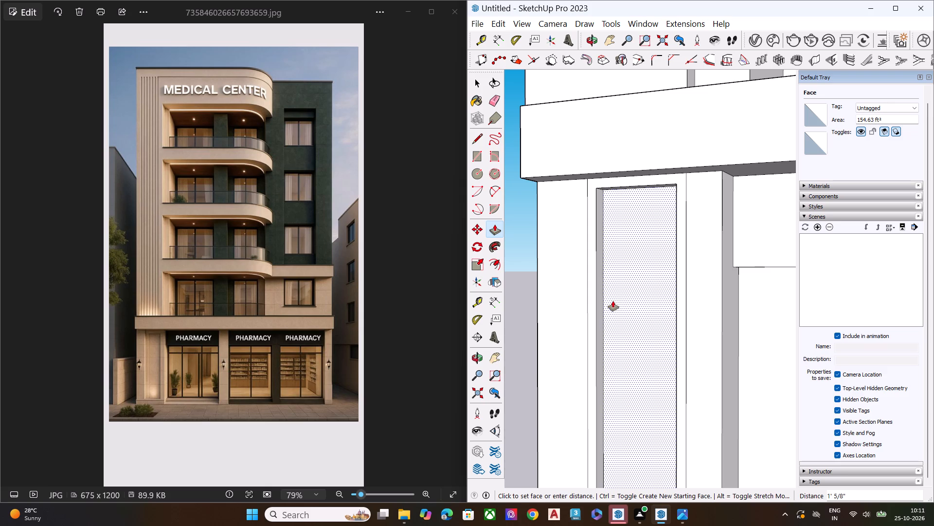
click(613, 303)
key(space)
click(531, 316)
Examine the reference image's ground-floor corner pier up close and compare its recessed panel with the model.
scroll(611, 287, down, 3)
scroll(611, 287, up, 1)
scroll(611, 288, down, 3)
scroll(185, 363, up, 3)
scroll(174, 372, down, 1)
scroll(174, 373, up, 1)
scroll(174, 374, down, 1)
scroll(171, 376, up, 3)
scroll(90, 408, up, 1)
scroll(90, 408, down, 2)
scroll(90, 408, up, 4)
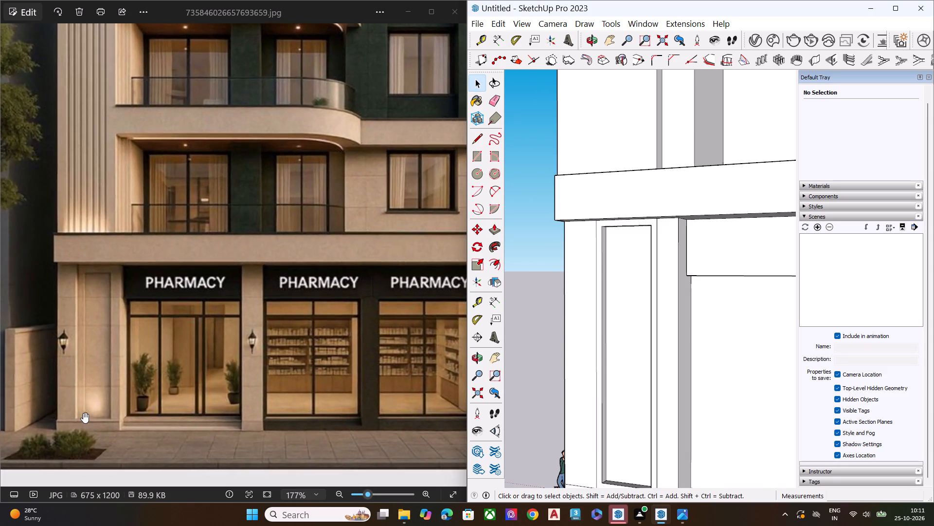
scroll(81, 396, up, 6)
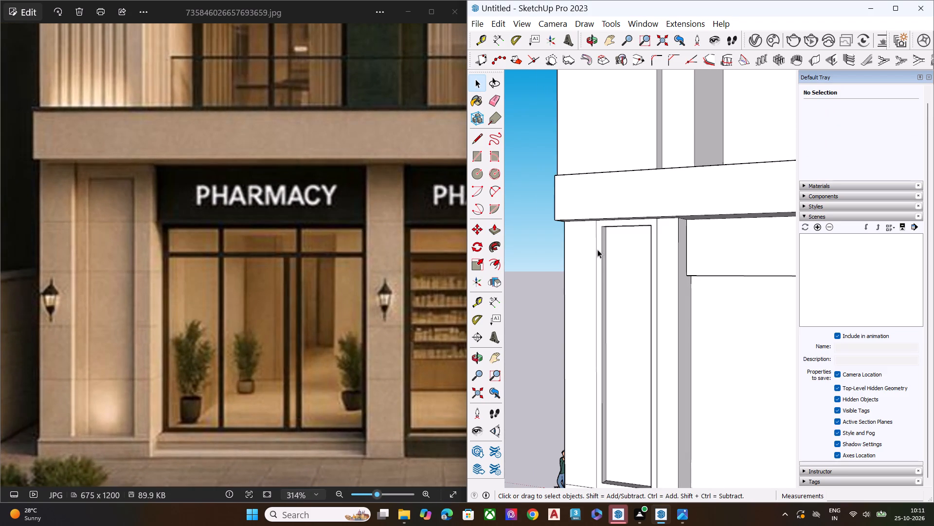
scroll(575, 242, down, 8)
middle_drag(635, 286, 725, 285)
scroll(543, 263, up, 2)
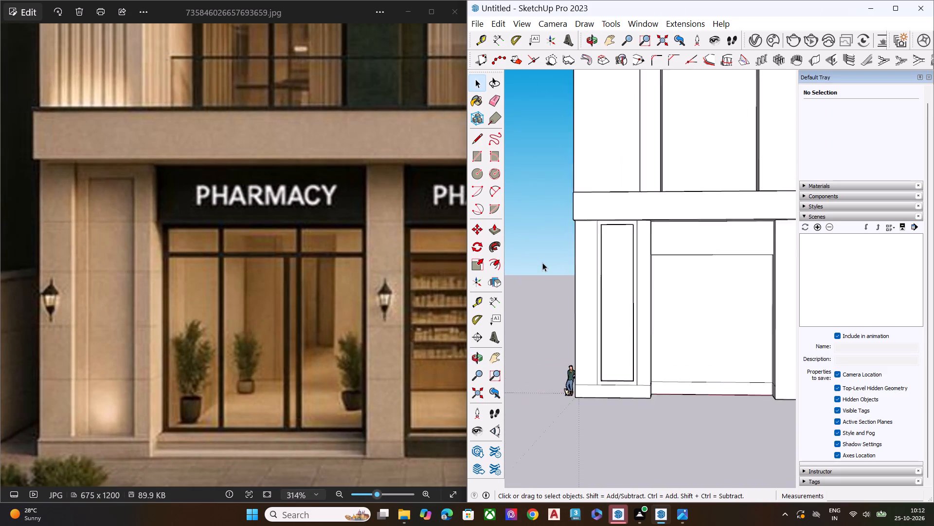
Push the right inner side of the pier recess outward about 7 3/4" to the panel's outer edge.
scroll(542, 263, down, 1)
scroll(542, 263, up, 5)
scroll(675, 282, up, 3)
middle_drag(689, 284, 812, 262)
scroll(718, 290, up, 2)
scroll(685, 308, down, 1)
scroll(687, 309, up, 2)
click(697, 317)
key(p)
click(695, 318)
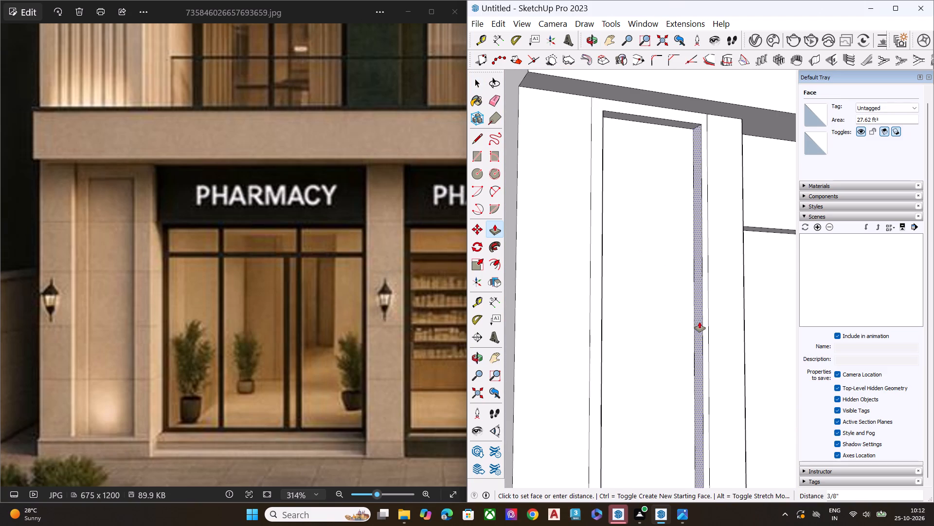
click(707, 330)
Push the left inner side of the pier recess outward to the panel's outer edge.
middle_drag(678, 337, 563, 340)
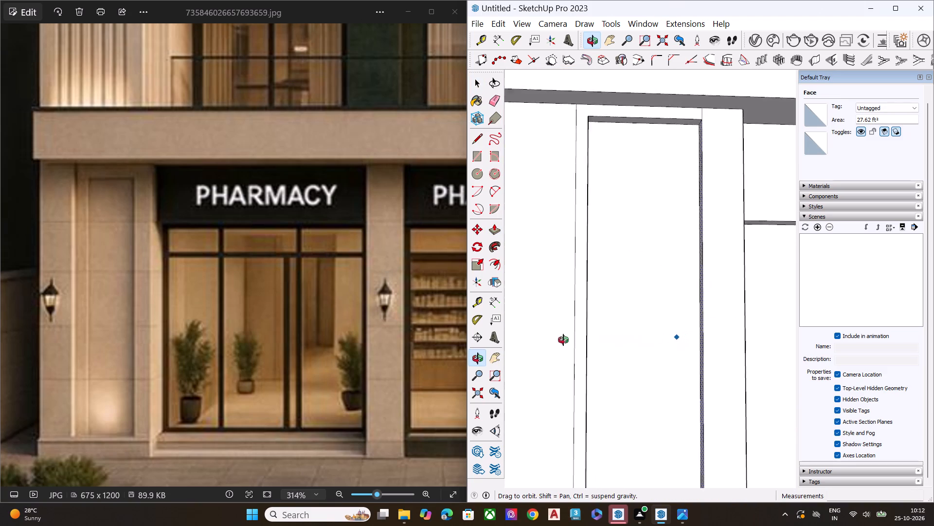
middle_drag(563, 340, 517, 341)
scroll(673, 299, down, 7)
middle_drag(669, 319, 570, 332)
scroll(574, 330, up, 2)
scroll(638, 308, down, 2)
scroll(638, 308, up, 5)
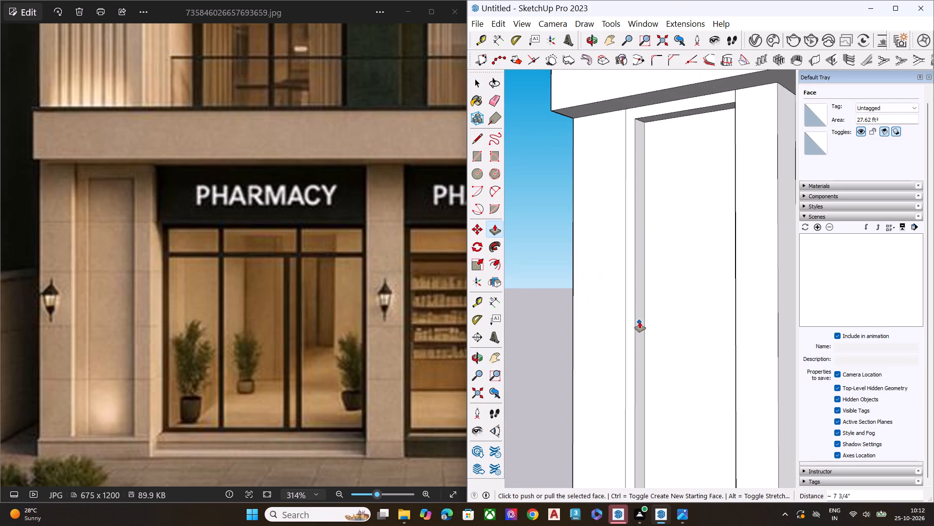
key(space)
click(642, 322)
key(p)
click(635, 330)
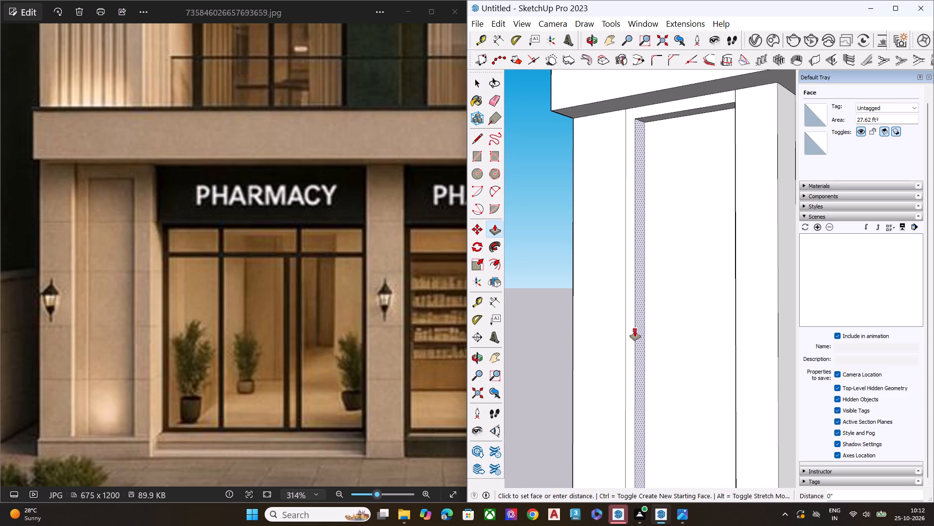
click(628, 339)
key(space)
click(539, 319)
Erase the two short leftover edges above the pier recess.
scroll(613, 274, down, 10)
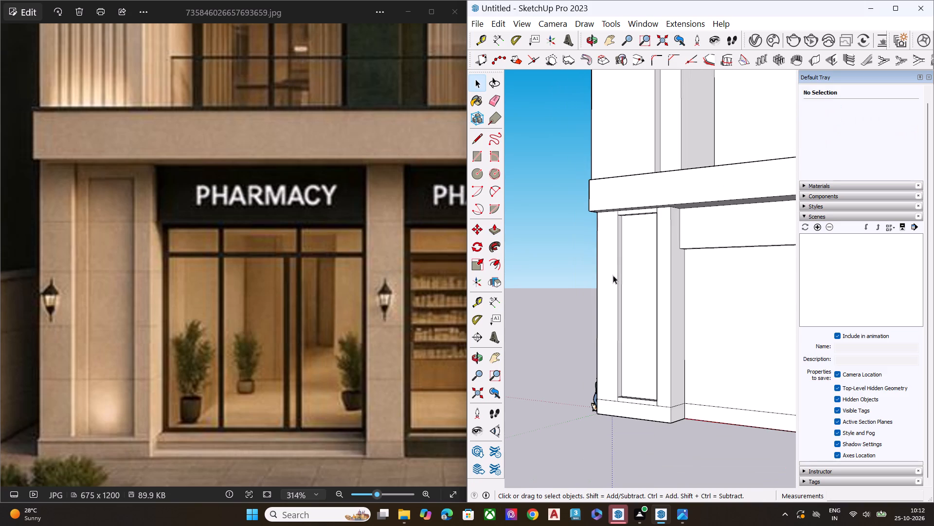
middle_drag(613, 281, 693, 232)
scroll(669, 255, up, 1)
scroll(665, 258, down, 1)
scroll(664, 262, up, 1)
scroll(664, 263, down, 1)
scroll(664, 264, up, 2)
scroll(664, 264, down, 1)
scroll(664, 265, up, 3)
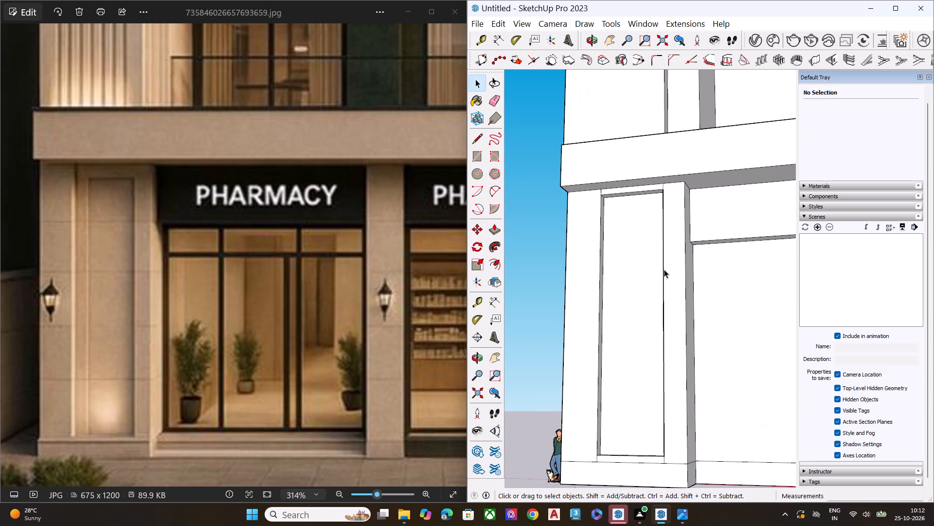
key(e)
scroll(591, 182, up, 3)
scroll(591, 182, down, 1)
scroll(591, 182, up, 3)
scroll(591, 182, down, 1)
scroll(591, 182, up, 3)
scroll(604, 195, down, 2)
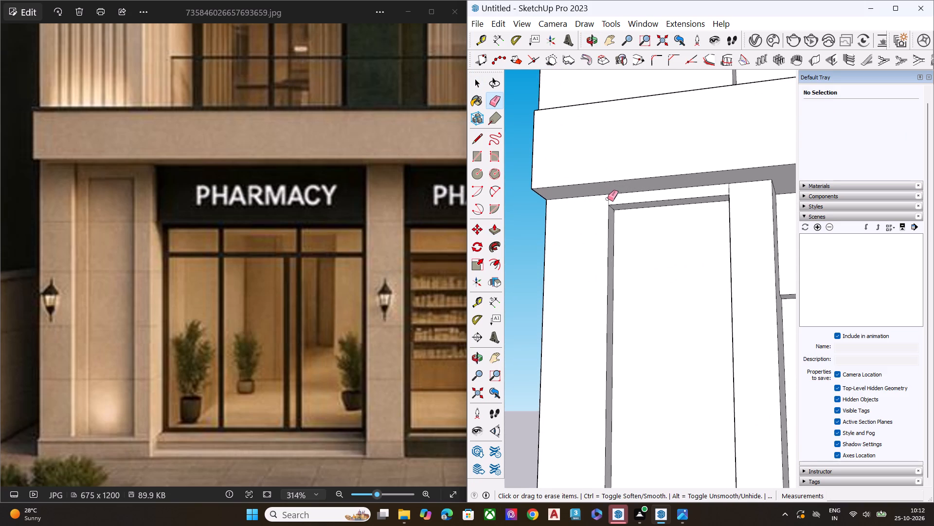
click(608, 199)
click(729, 189)
Erase the two short leftover edges between the bottom of the pier recess and the base band.
scroll(608, 212, down, 2)
scroll(608, 212, up, 1)
scroll(607, 212, down, 2)
scroll(607, 212, up, 1)
scroll(607, 212, down, 11)
scroll(627, 305, down, 1)
scroll(627, 307, up, 8)
scroll(625, 356, down, 1)
scroll(637, 357, up, 7)
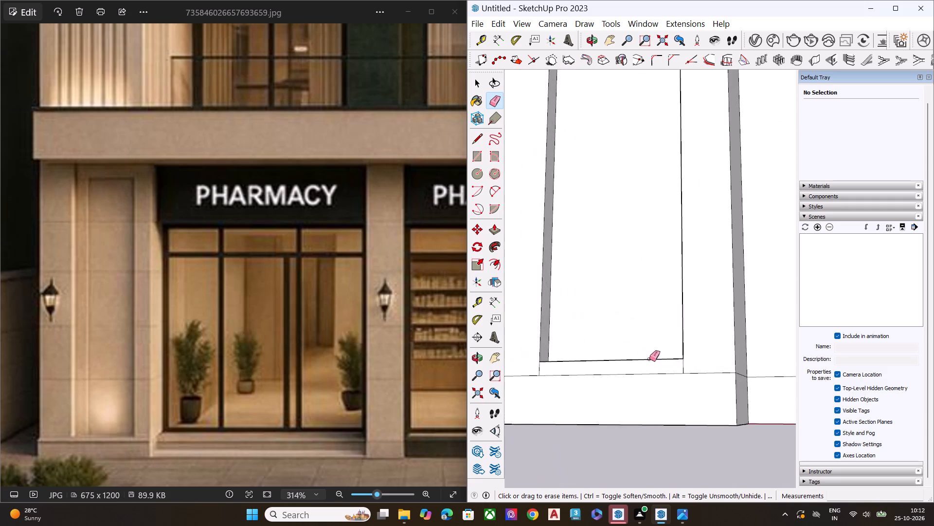
scroll(649, 359, up, 3)
click(685, 366)
click(528, 368)
key(space)
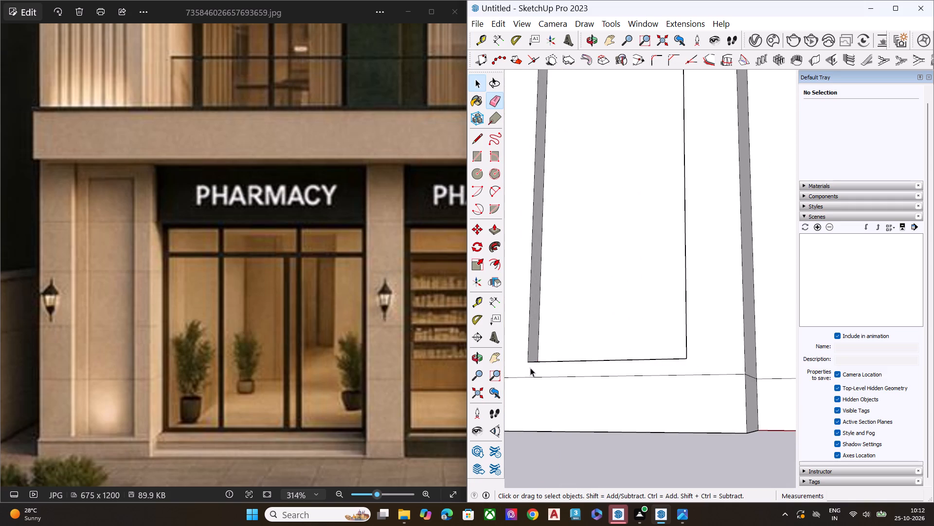
scroll(550, 314, down, 7)
click(573, 407)
key(space)
Adjust the depth of the storefront face between the first two piers, inward about 1' 5" and back outward about 2'.
scroll(556, 288, down, 3)
scroll(557, 294, up, 1)
scroll(558, 302, down, 5)
middle_drag(570, 304, 662, 394)
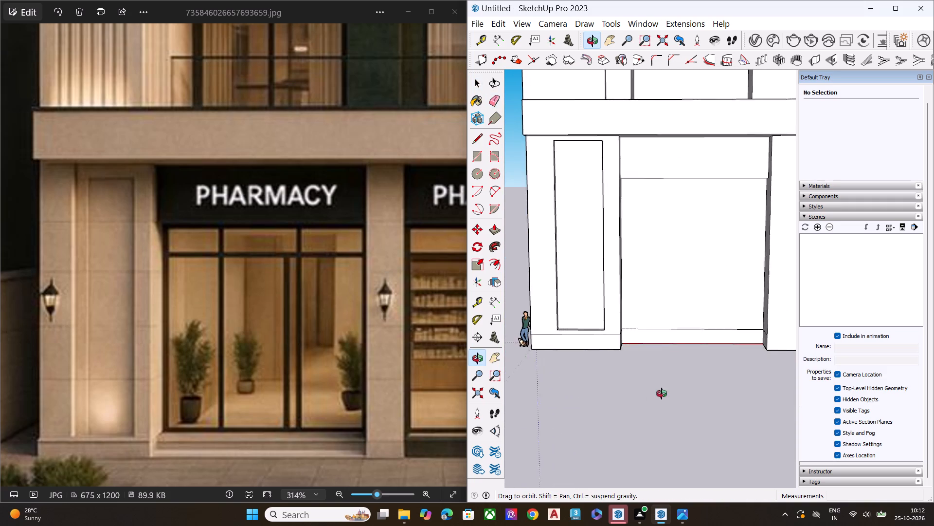
middle_drag(662, 394, 678, 394)
scroll(656, 362, down, 8)
middle_drag(721, 368, 623, 388)
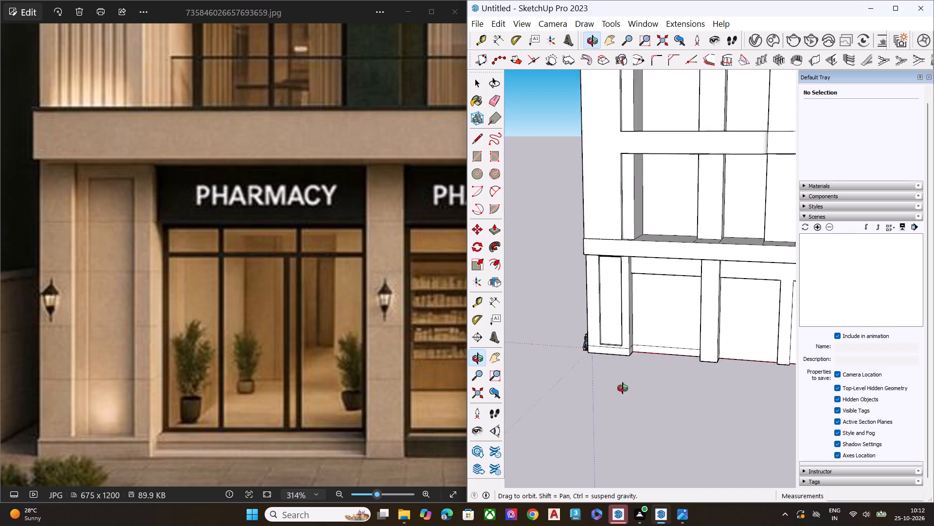
middle_drag(623, 388, 572, 354)
scroll(655, 347, up, 6)
scroll(673, 347, down, 1)
scroll(673, 347, up, 3)
scroll(673, 347, down, 1)
scroll(673, 347, up, 3)
click(663, 337)
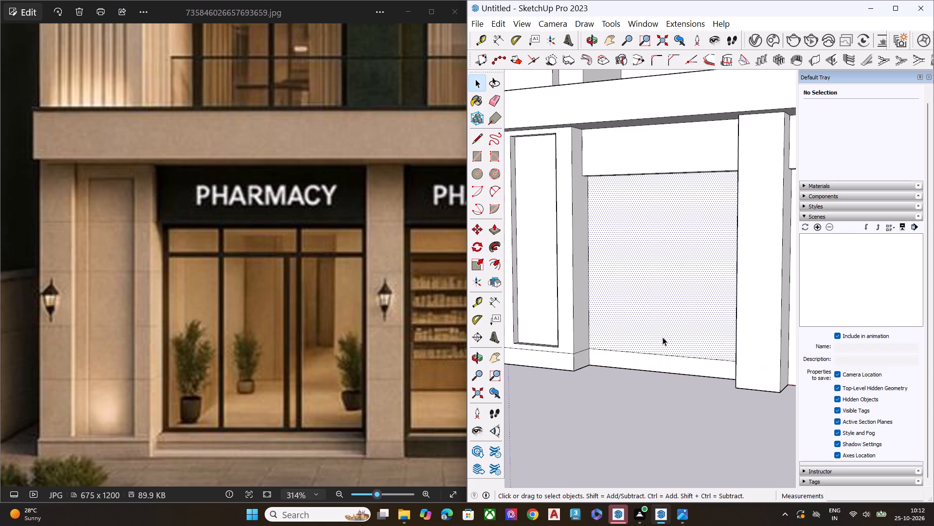
middle_drag(661, 337, 594, 221)
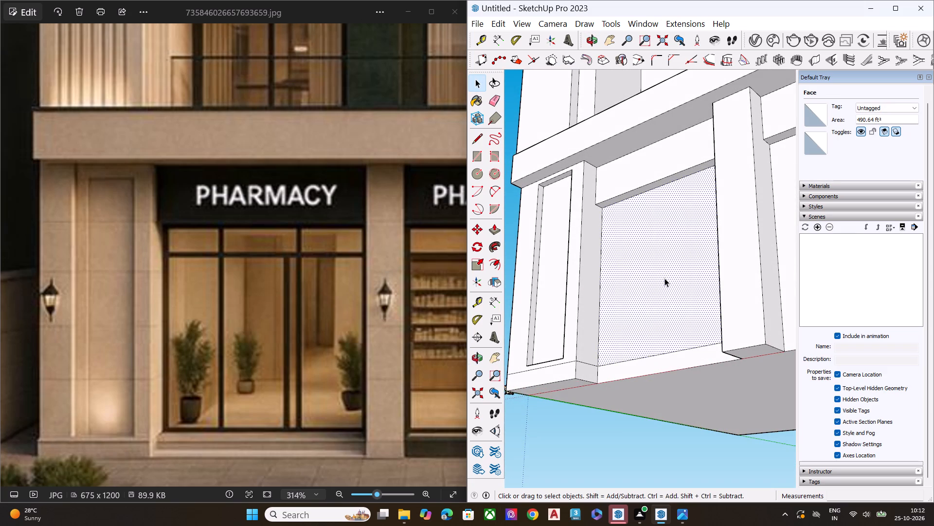
key(p)
click(665, 278)
click(648, 288)
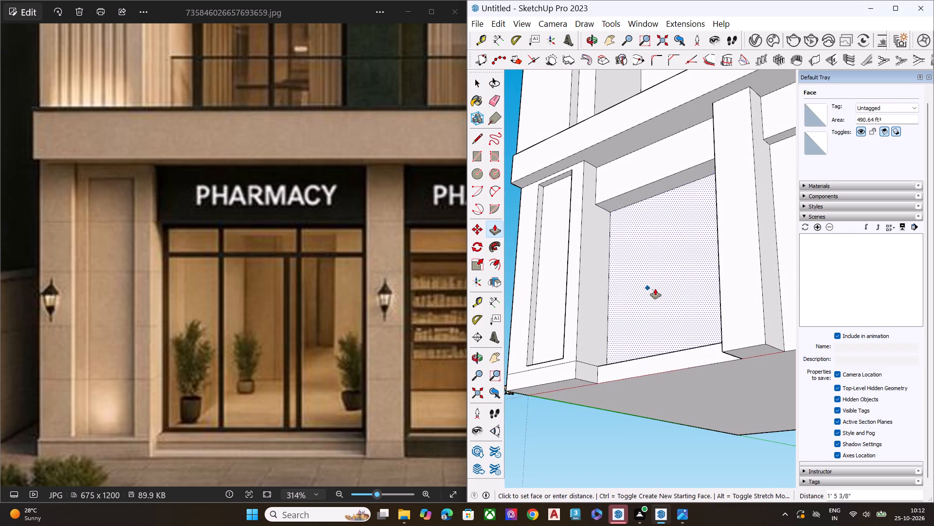
drag(634, 290, 655, 289)
drag(633, 306, 733, 318)
key(space)
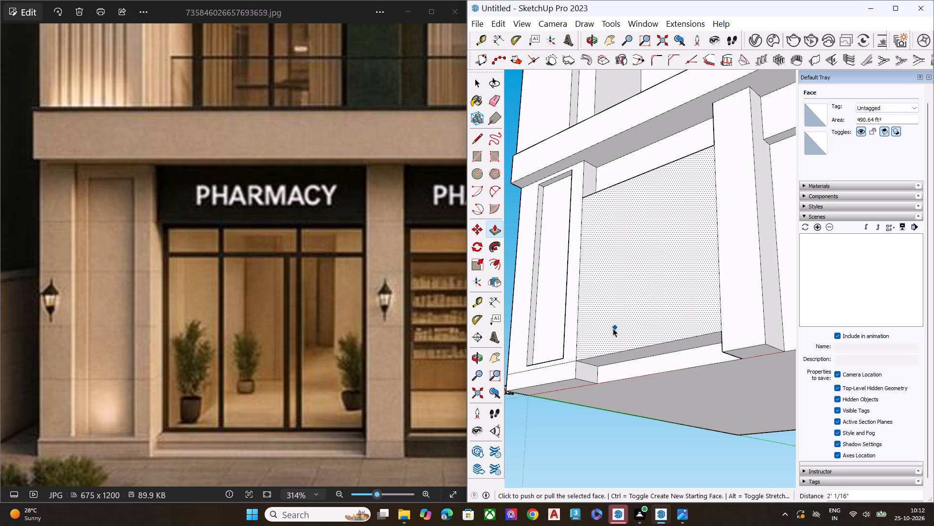
Undo the last two depth changes to the storefront face between the first two piers.
middle_drag(615, 306, 615, 402)
key(ctrl+z)
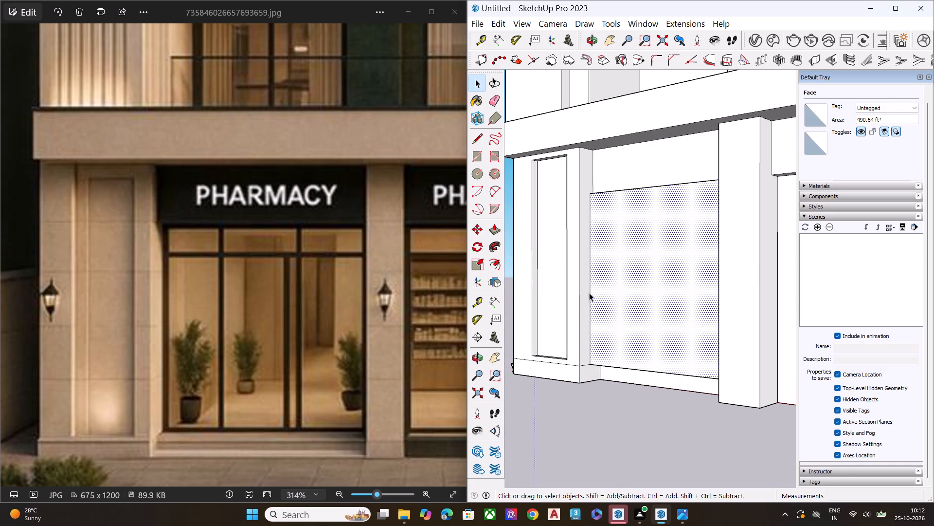
key(ctrl+z)
key(space)
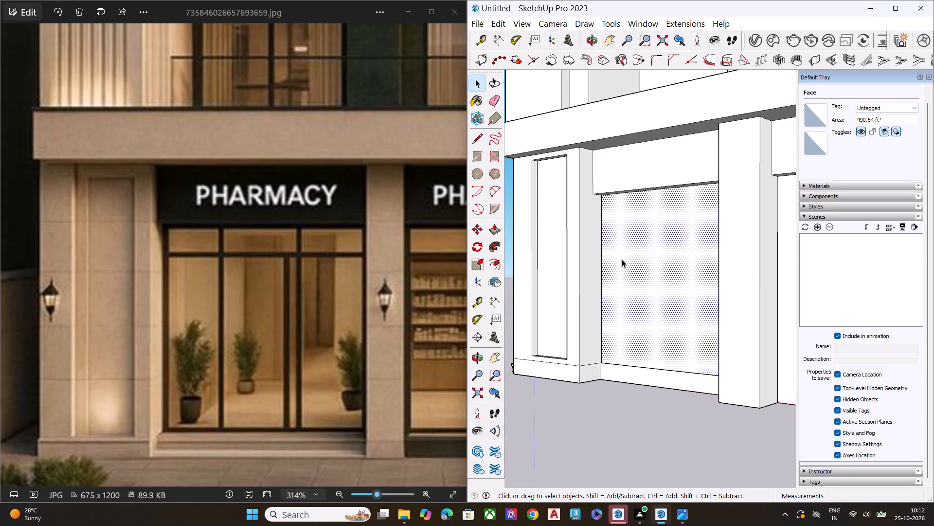
Push the first storefront face inward about 17' to open a deep recess between the first two piers.
key(p)
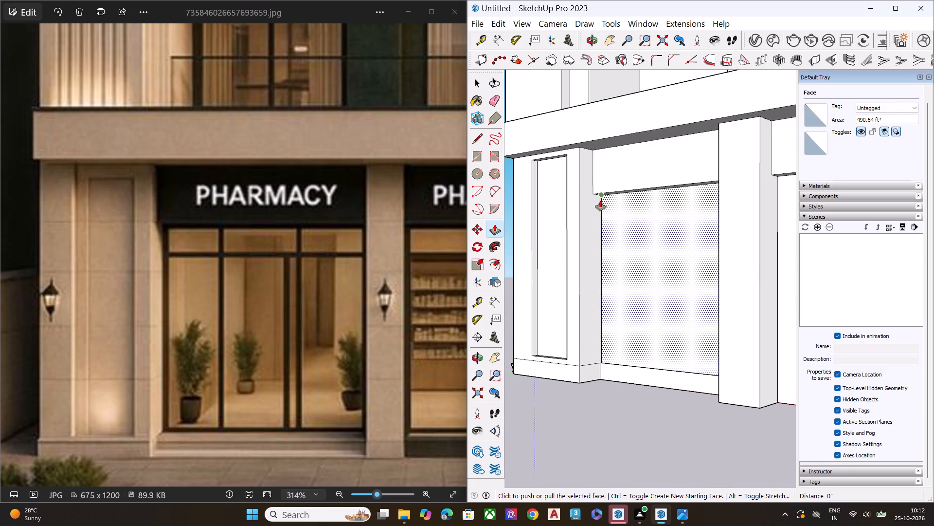
middle_drag(600, 201, 572, 120)
click(606, 212)
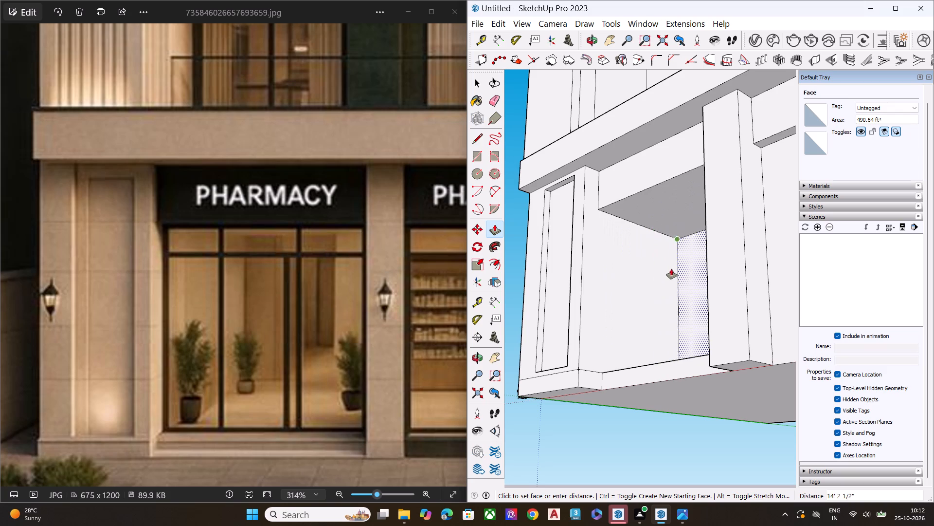
scroll(678, 289, down, 4)
middle_drag(678, 289, 933, 281)
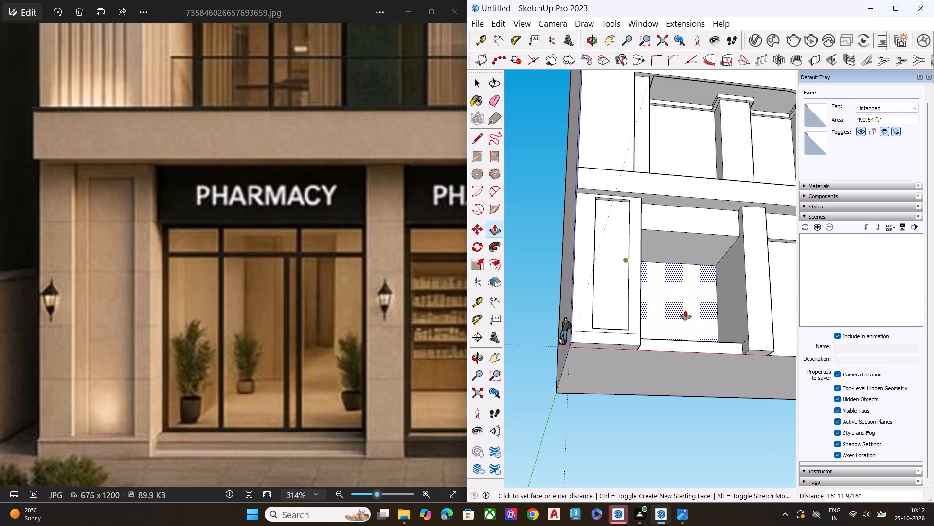
click(680, 316)
key(space)
Draw a horizontal line about 48' 4" long at sill height across the second and third storefronts, from the second pier to the end pier.
scroll(560, 326, down, 3)
scroll(529, 326, up, 1)
scroll(526, 326, down, 5)
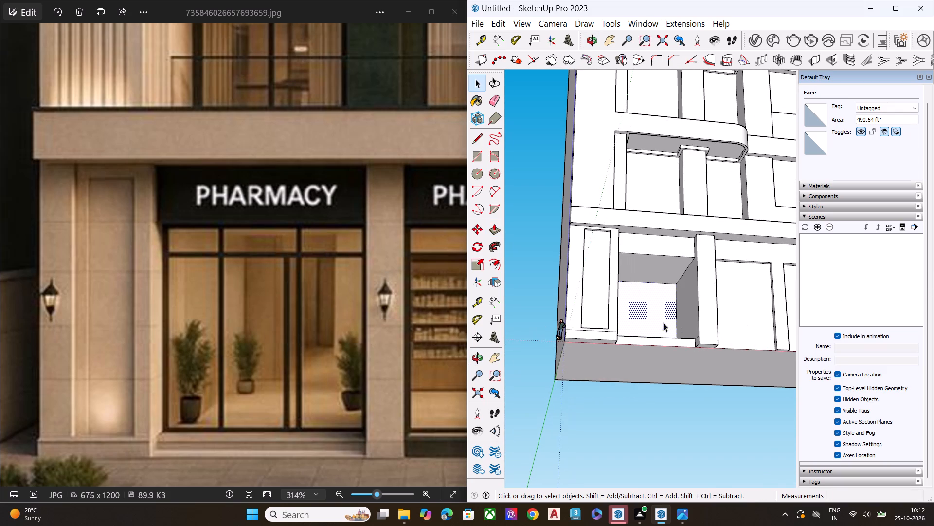
middle_drag(664, 323, 320, 395)
scroll(706, 322, up, 4)
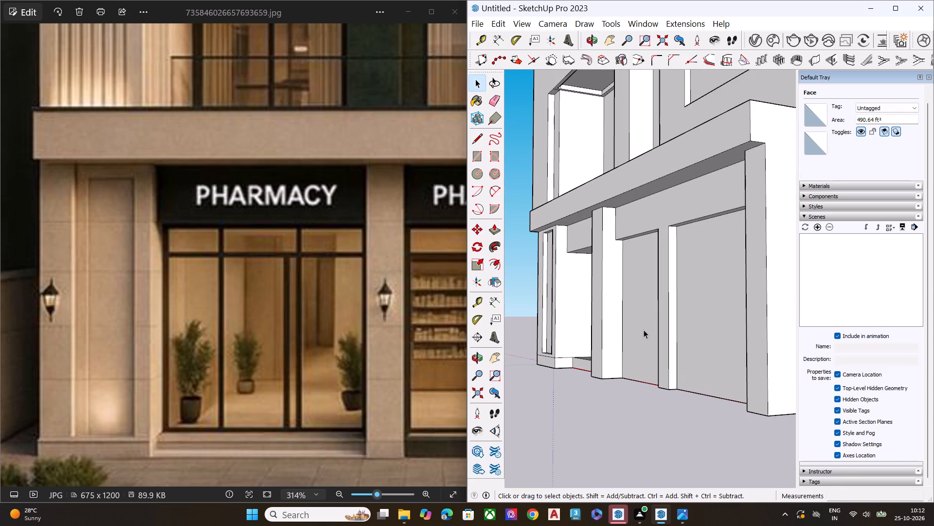
scroll(322, 372, down, 8)
middle_drag(621, 449, 754, 436)
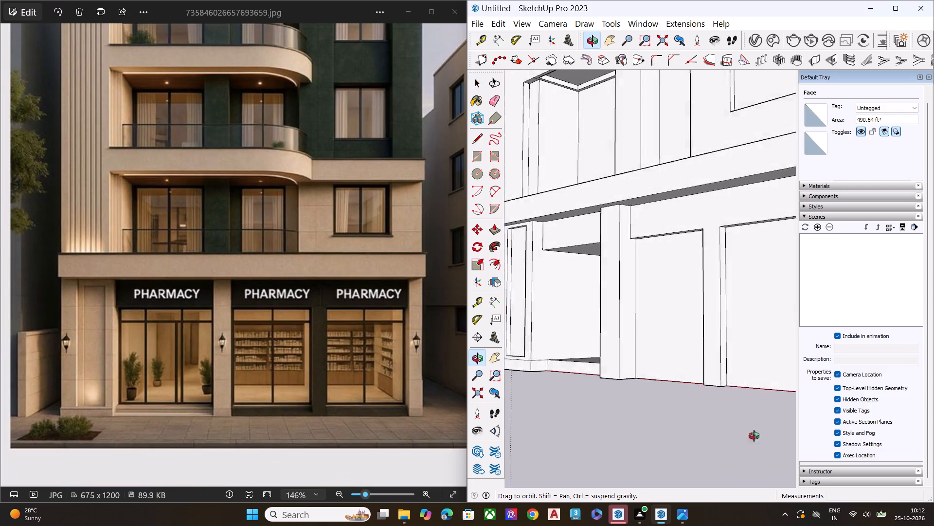
middle_drag(754, 436, 865, 424)
scroll(692, 394, up, 7)
key(l)
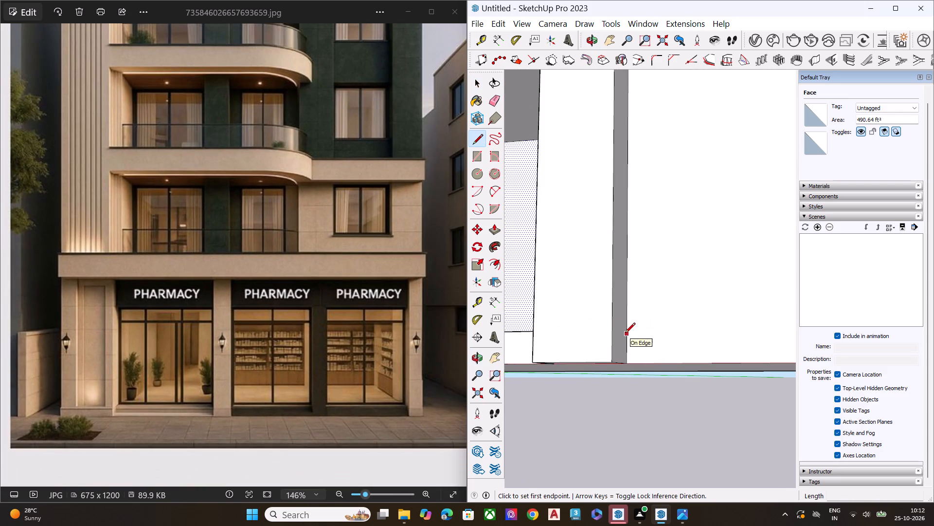
scroll(644, 356, down, 5)
middle_drag(571, 380, 799, 434)
scroll(647, 431, down, 1)
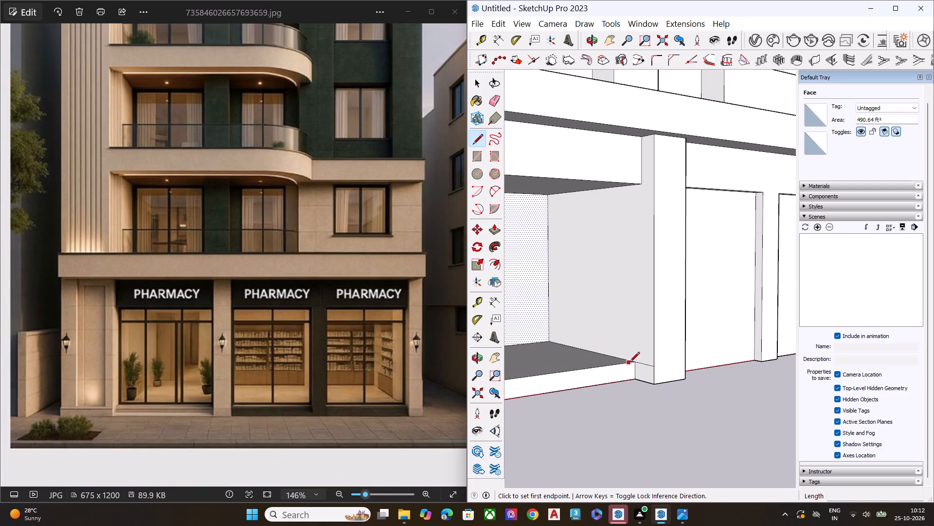
click(632, 363)
middle_drag(703, 380, 295, 385)
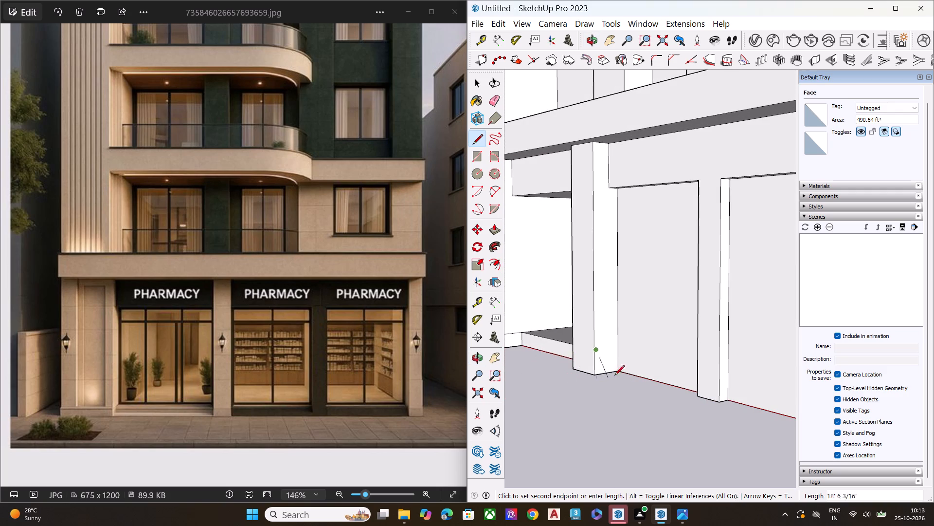
scroll(663, 355, down, 6)
scroll(634, 375, up, 1)
scroll(633, 376, down, 2)
scroll(629, 376, up, 3)
scroll(623, 367, down, 6)
middle_drag(701, 388, 839, 374)
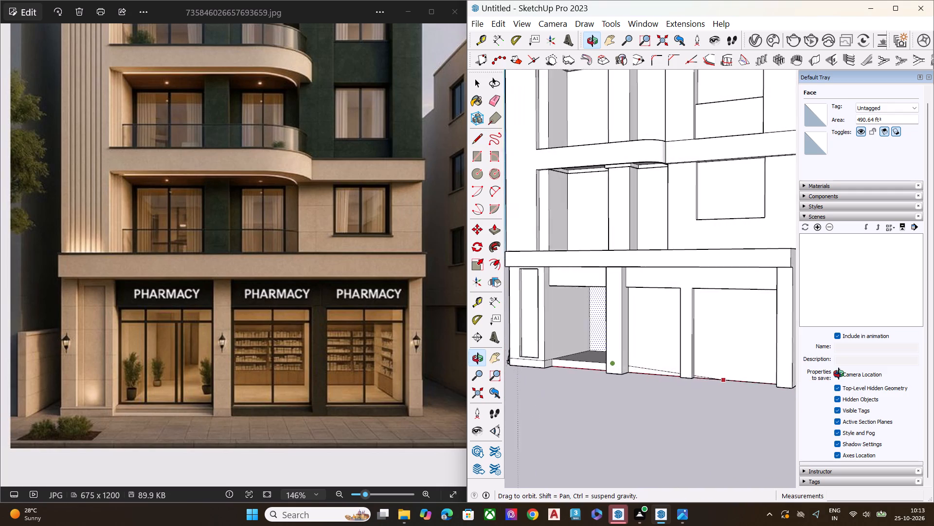
middle_drag(839, 374, 876, 368)
scroll(541, 350, down, 1)
scroll(541, 350, up, 1)
scroll(540, 352, down, 3)
scroll(621, 319, down, 3)
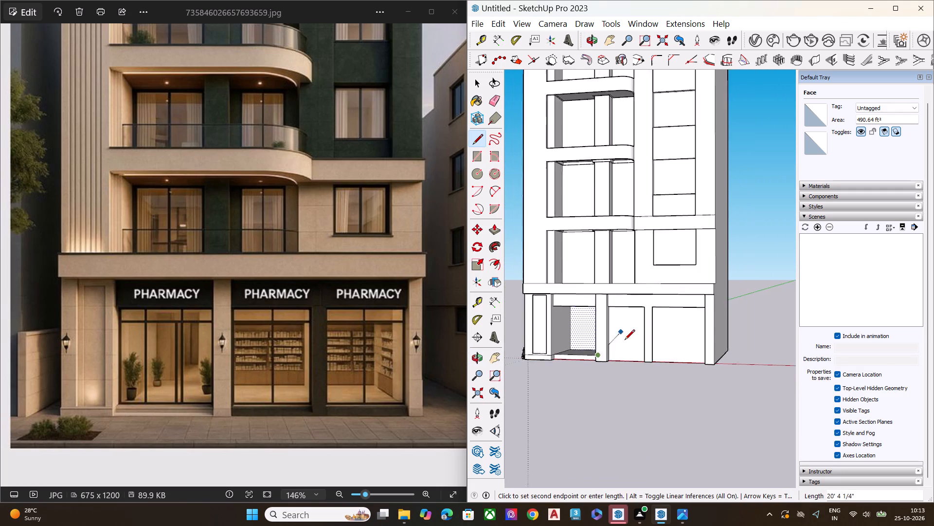
scroll(625, 340, down, 3)
middle_drag(651, 344, 808, 325)
scroll(773, 335, up, 2)
scroll(703, 342, down, 1)
scroll(702, 342, up, 5)
scroll(633, 357, up, 8)
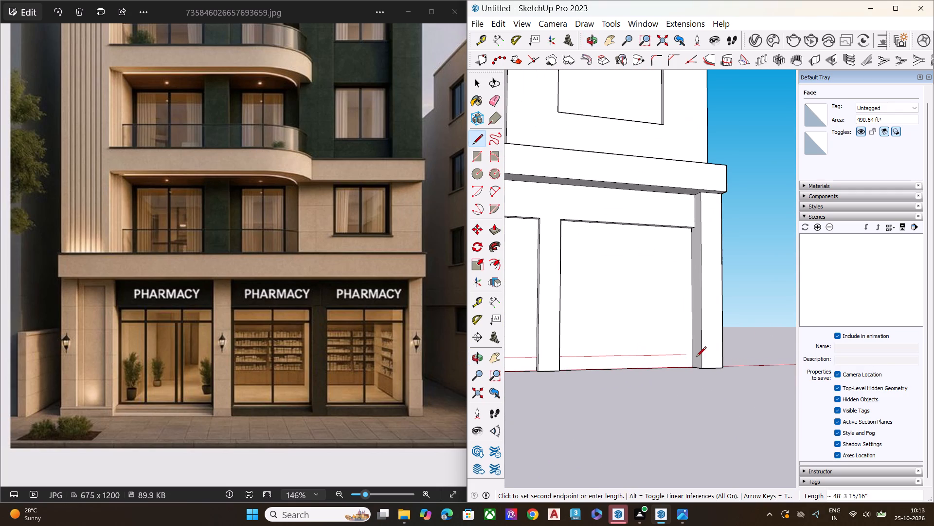
click(696, 356)
key(space)
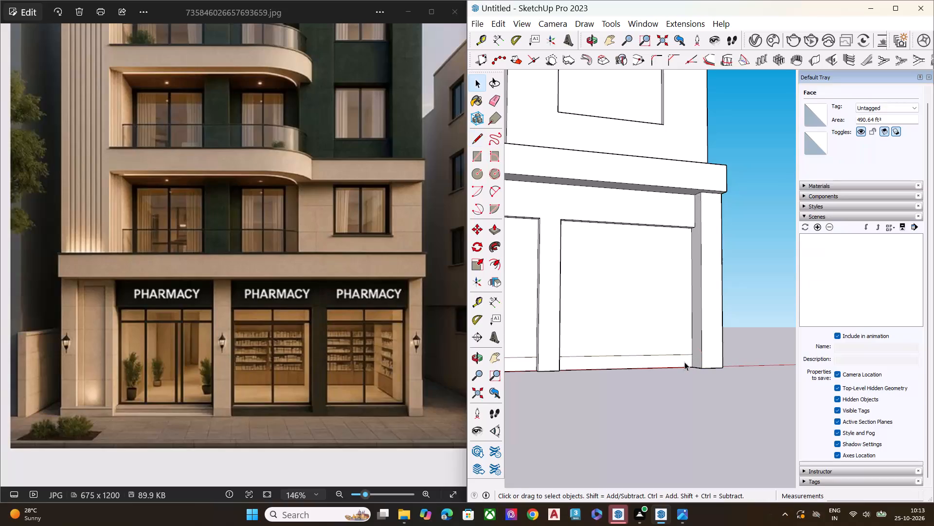
Examine the base of the pharmacy storefronts in the reference image and compare it with the modeled base strip.
middle_drag(687, 380, 780, 470)
scroll(777, 451, up, 9)
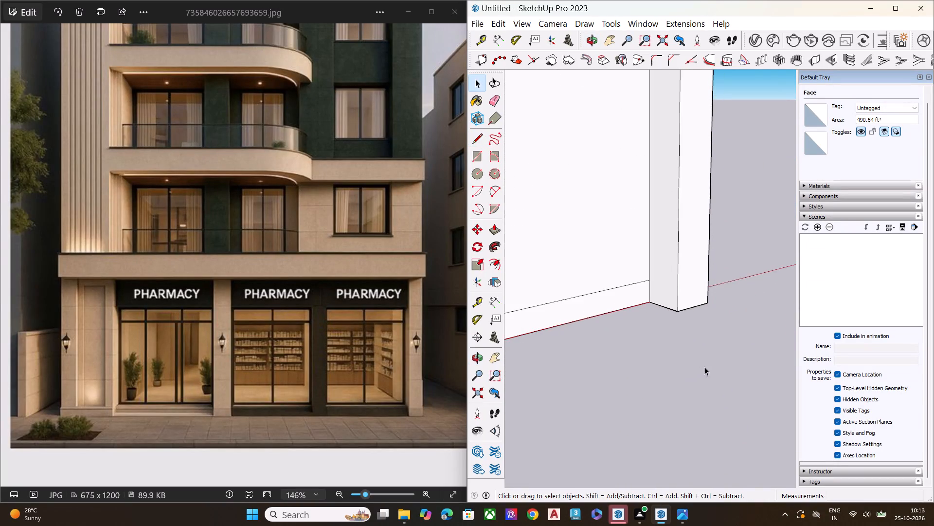
middle_drag(704, 367, 793, 405)
scroll(297, 430, up, 4)
scroll(355, 420, down, 1)
scroll(356, 420, up, 6)
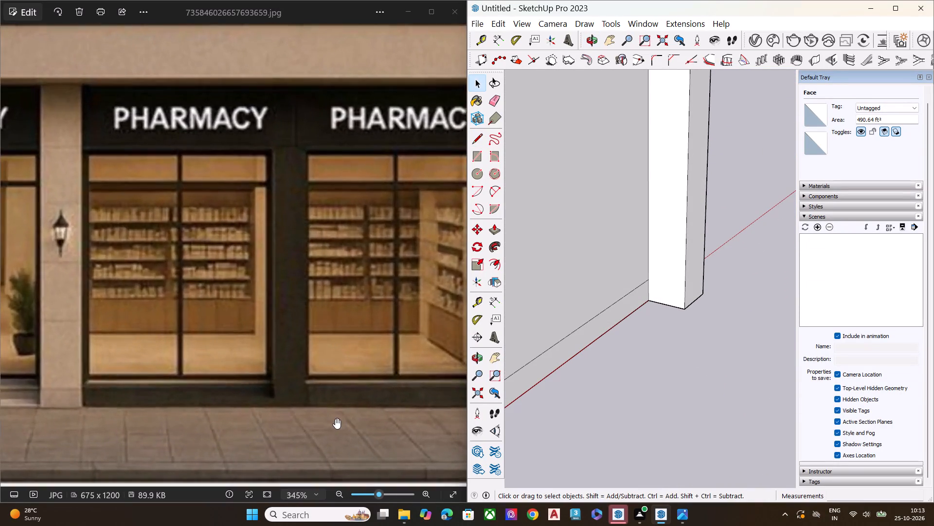
scroll(332, 417, up, 3)
scroll(331, 416, down, 1)
scroll(331, 416, up, 2)
scroll(330, 416, down, 1)
scroll(329, 416, up, 6)
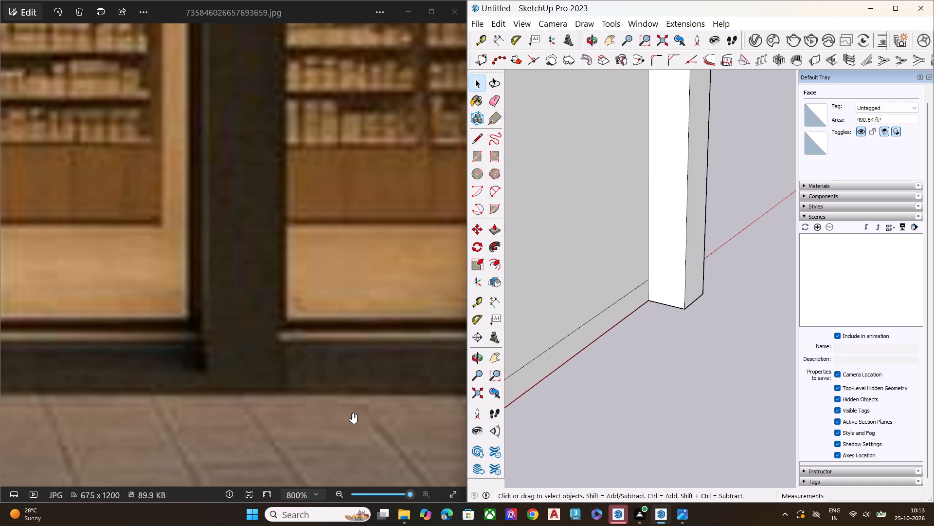
scroll(590, 301, down, 3)
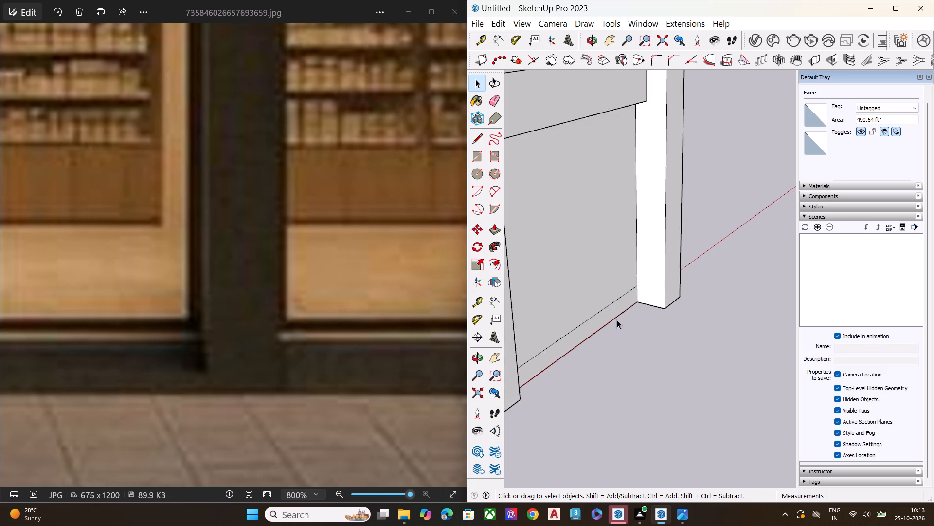
scroll(617, 320, down, 5)
key(space)
scroll(638, 349, down, 4)
scroll(644, 348, up, 1)
scroll(645, 348, down, 3)
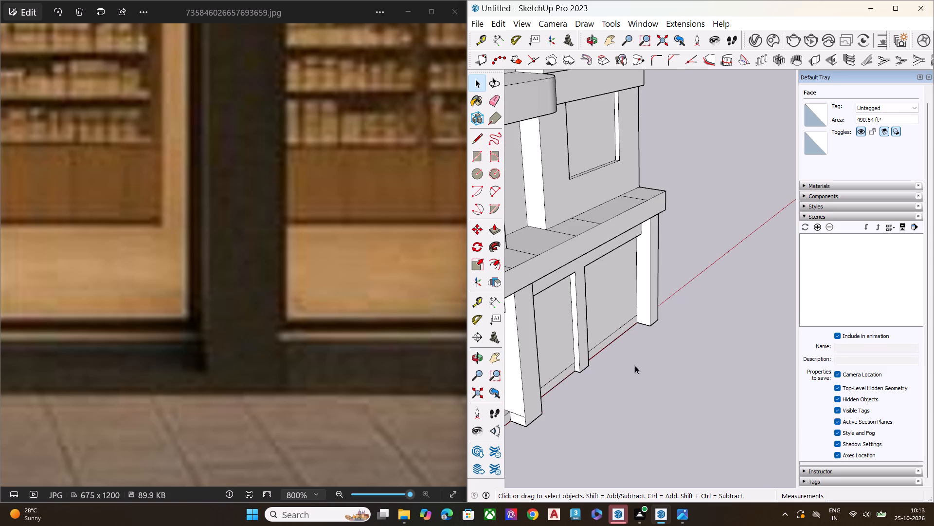
scroll(643, 353, down, 6)
scroll(342, 367, down, 14)
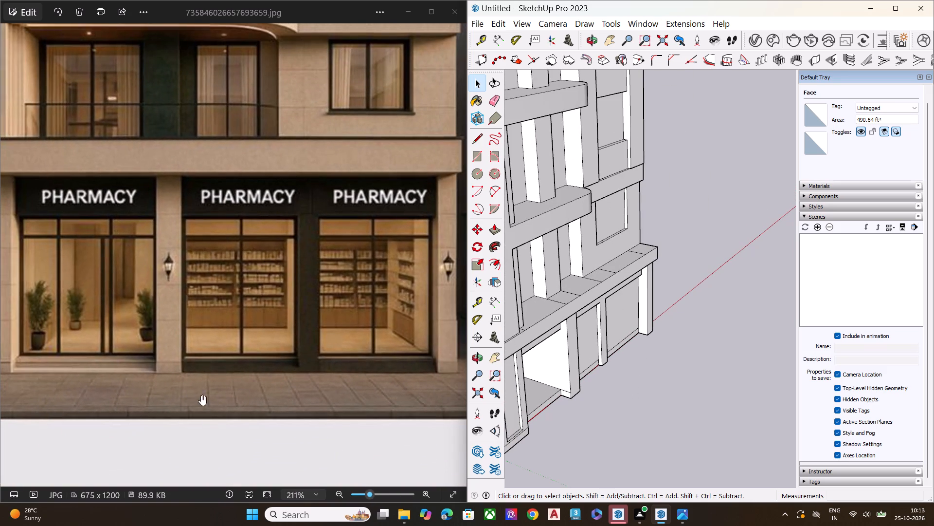
Push the middle storefront face above the base strip inward to match the first opening's depth.
scroll(597, 387, up, 9)
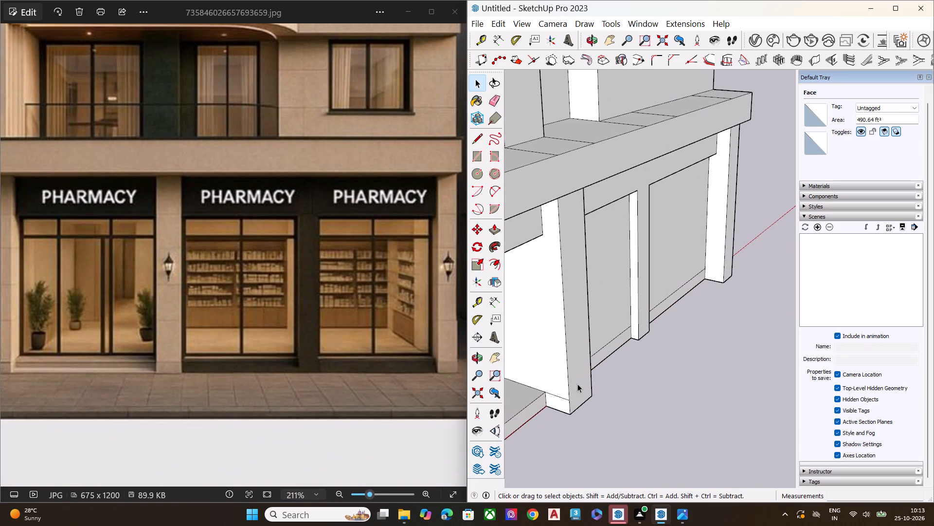
click(592, 314)
middle_drag(596, 311, 587, 169)
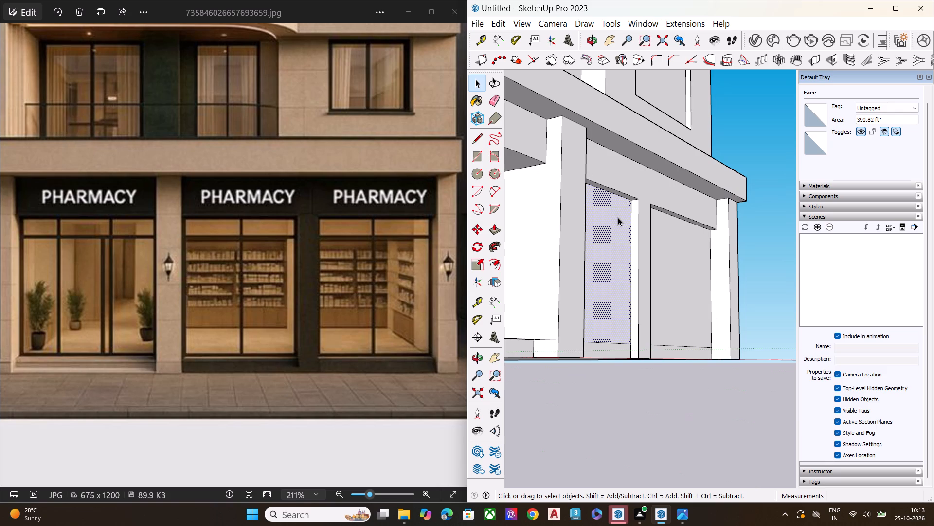
key(p)
click(627, 204)
middle_drag(601, 288, 550, 319)
scroll(557, 313, down, 11)
scroll(557, 313, up, 2)
scroll(557, 313, down, 7)
middle_drag(551, 314, 500, 339)
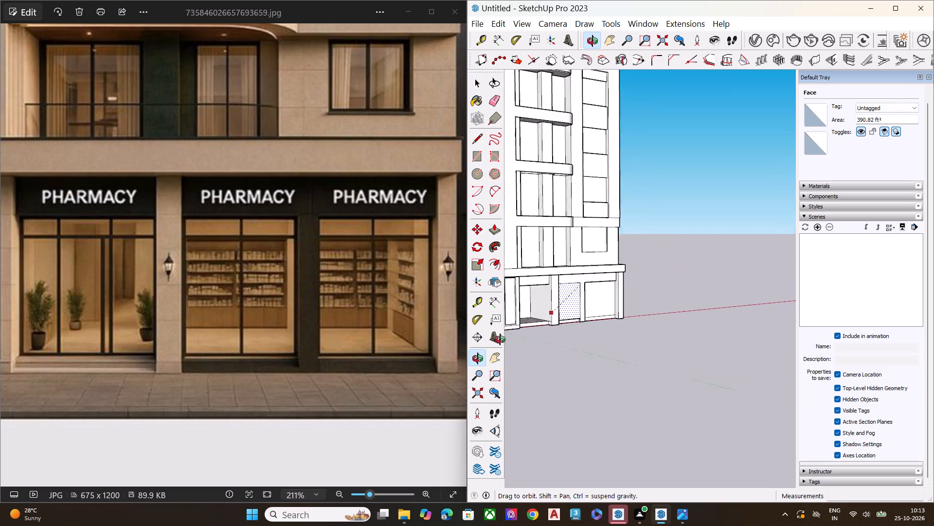
middle_drag(500, 339, 437, 355)
scroll(543, 291, up, 7)
click(548, 302)
key(space)
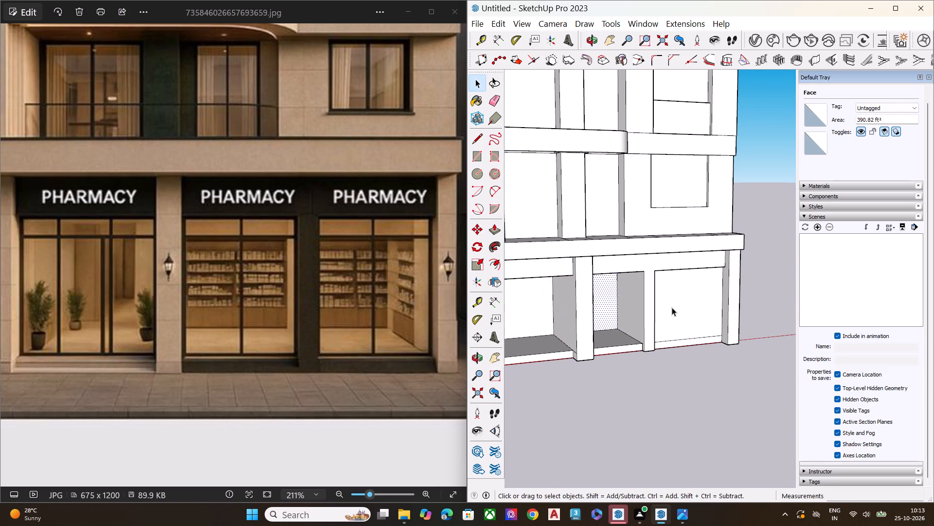
Push the third storefront face above the base strip inward to the back wall of the middle opening.
click(672, 307)
key(p)
scroll(686, 314, down, 1)
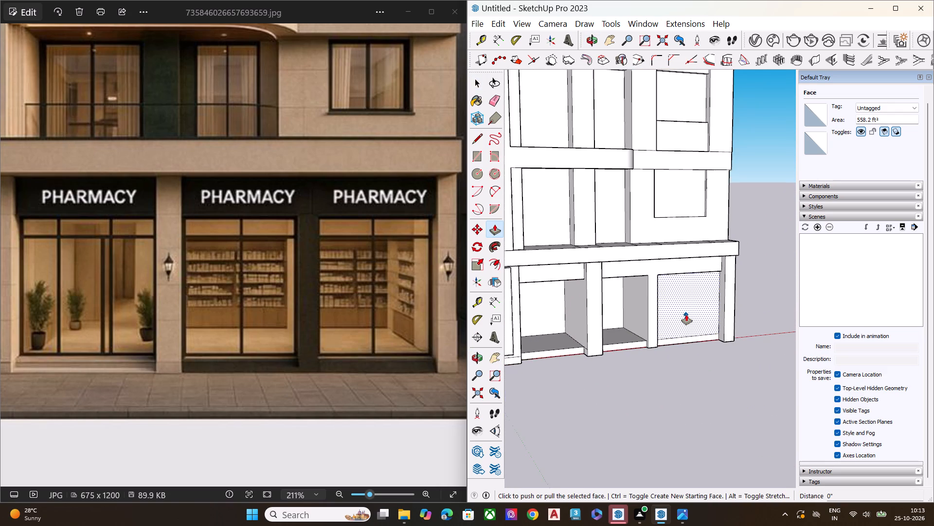
middle_drag(687, 316, 604, 255)
scroll(708, 308, up, 2)
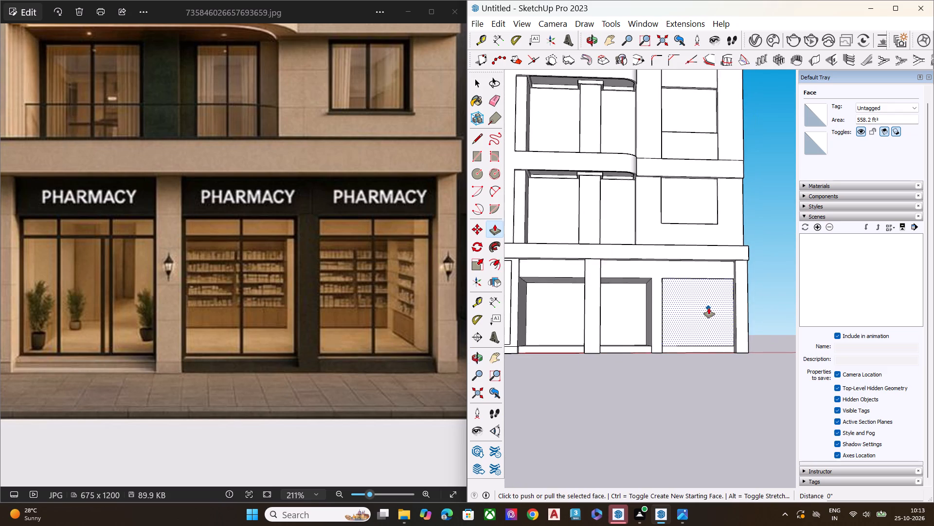
scroll(709, 308, up, 6)
click(756, 253)
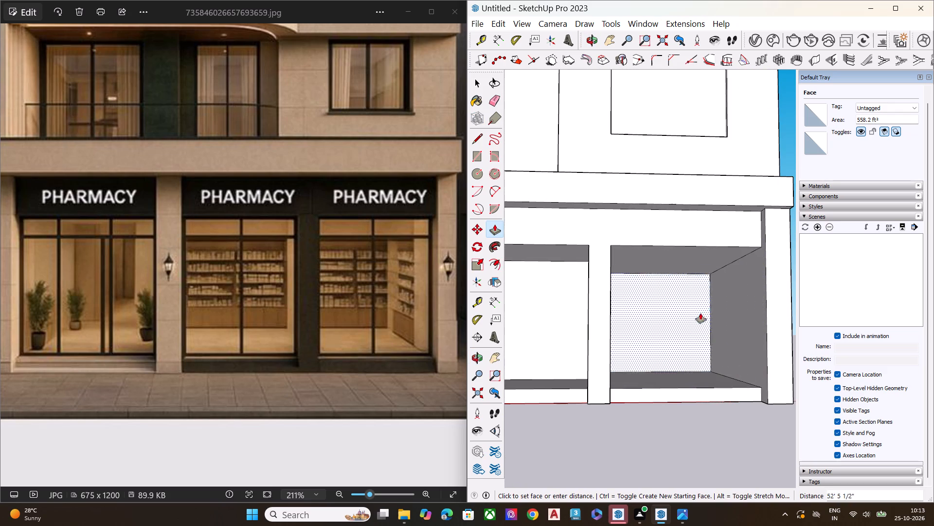
click(573, 326)
key(space)
Push the back face of the third storefront opening about 14' further inward and clear the selection.
middle_drag(658, 318, 737, 293)
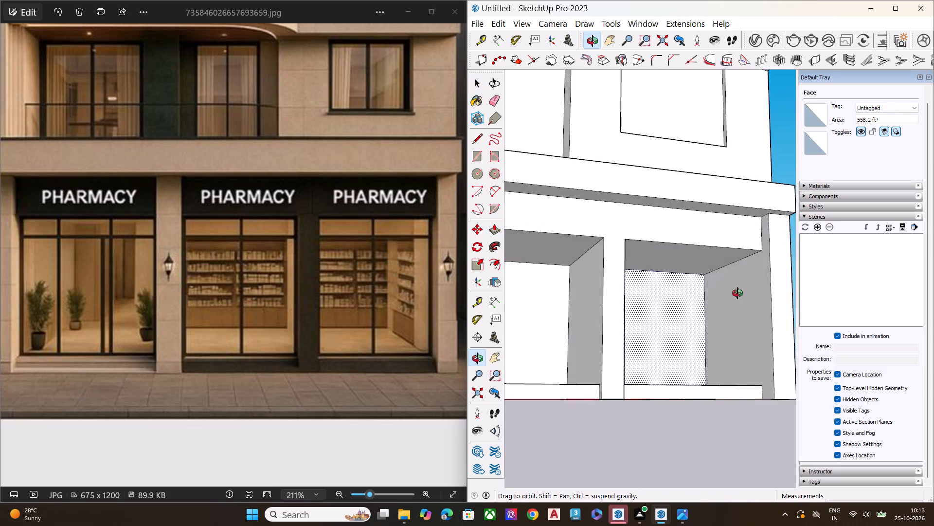
middle_drag(737, 293, 774, 339)
scroll(633, 324, down, 5)
middle_drag(667, 335, 471, 338)
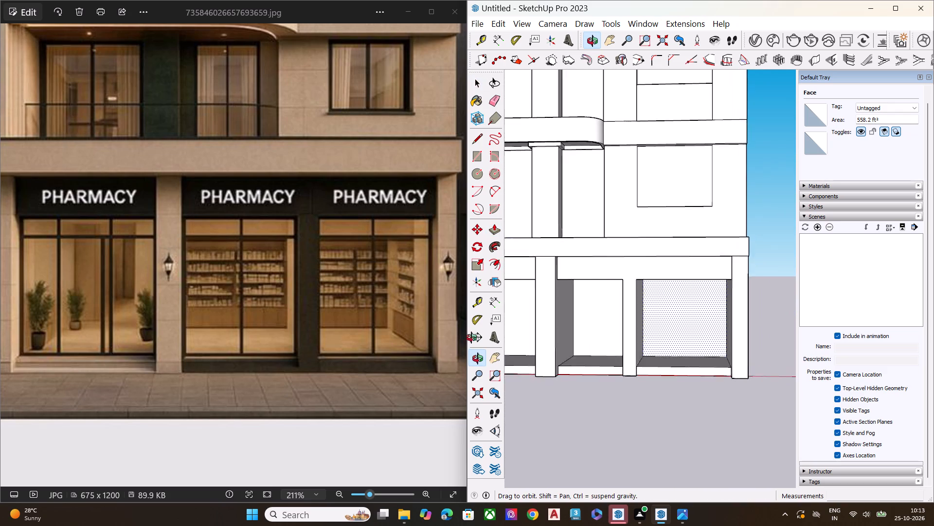
middle_drag(471, 338, 514, 287)
middle_drag(668, 317, 690, 164)
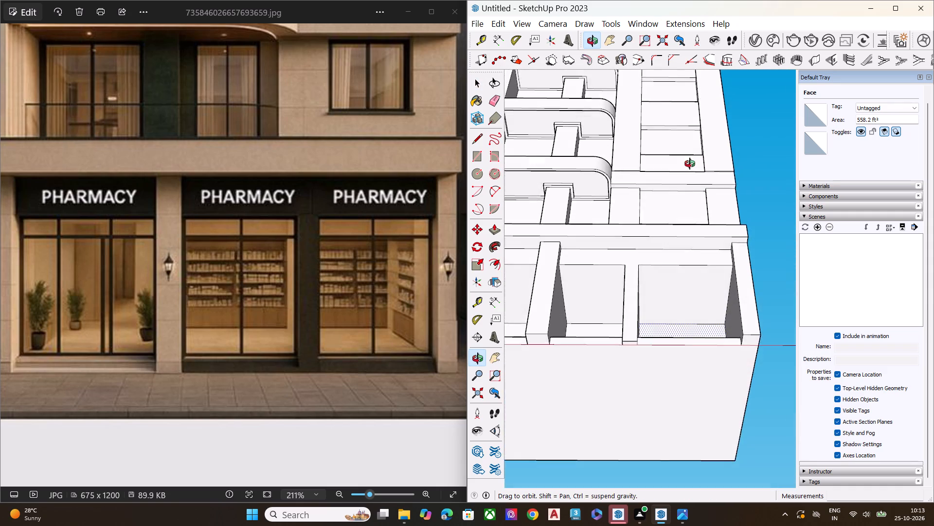
middle_drag(690, 164, 697, 313)
click(695, 317)
key(p)
click(708, 303)
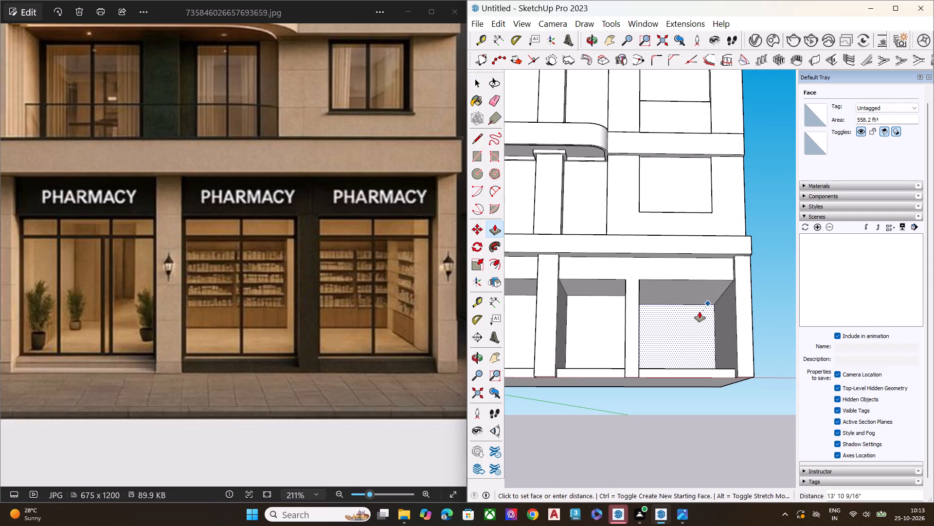
click(700, 315)
key(space)
click(606, 429)
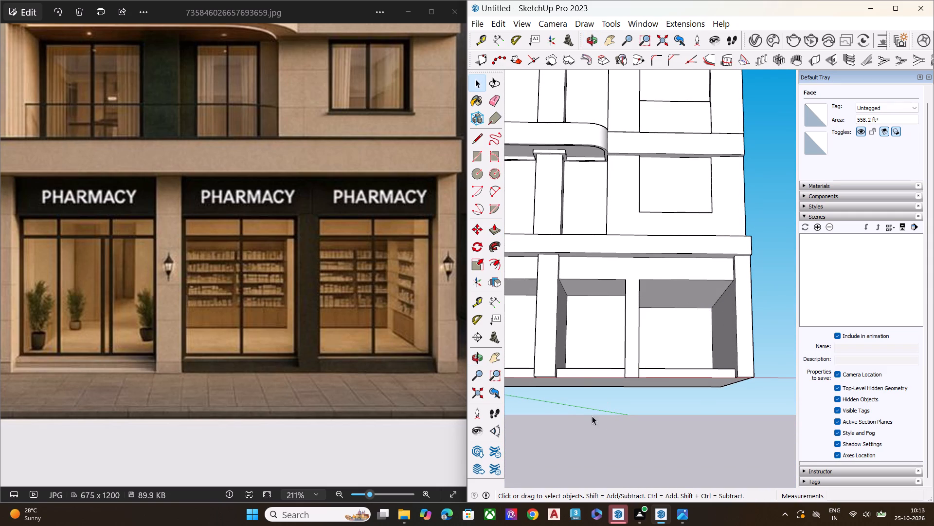
Repeat the same Push/Pull distance on the back faces of the middle and first storefront openings.
key(p)
double_click(591, 335)
double_click(514, 335)
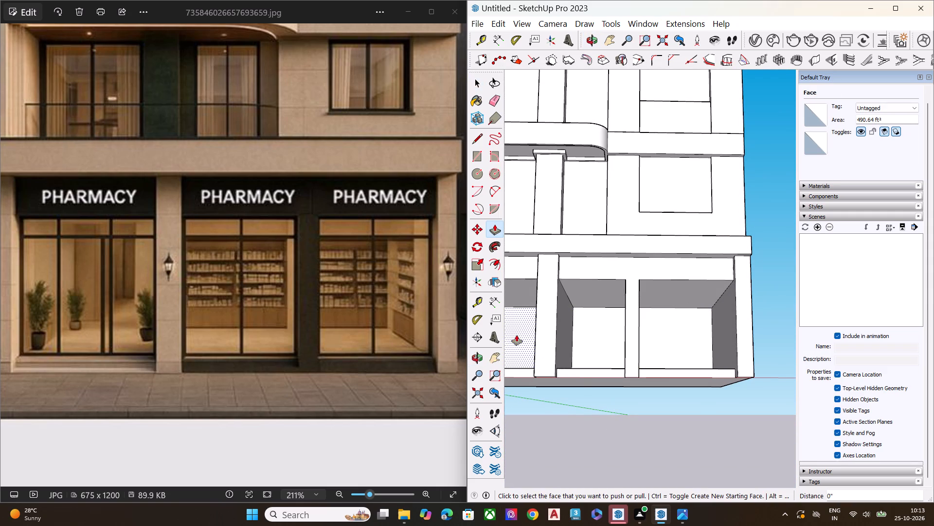
scroll(598, 338, down, 6)
key(space)
middle_drag(658, 356, 463, 399)
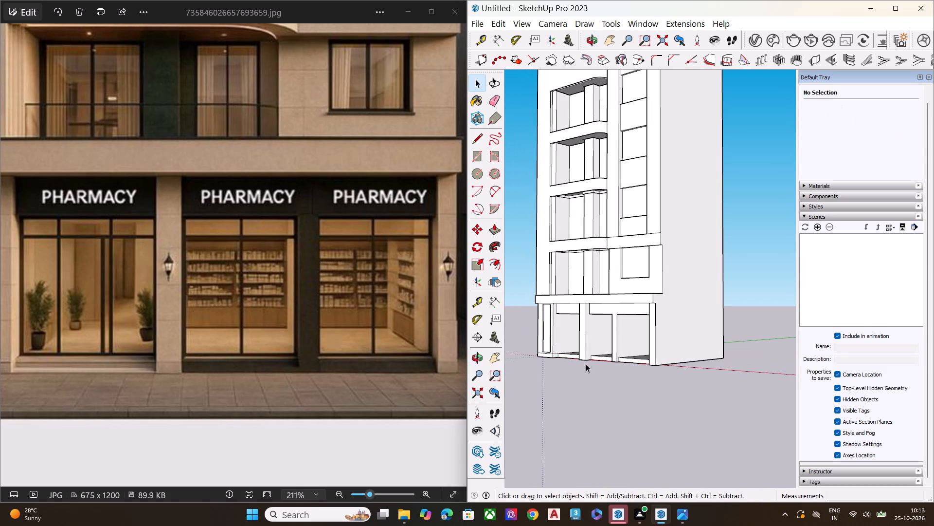
Draw a vertical line on the partition between the middle and third openings, from the sill's inner corner to the opening's top.
middle_drag(617, 348, 612, 304)
scroll(628, 332, up, 9)
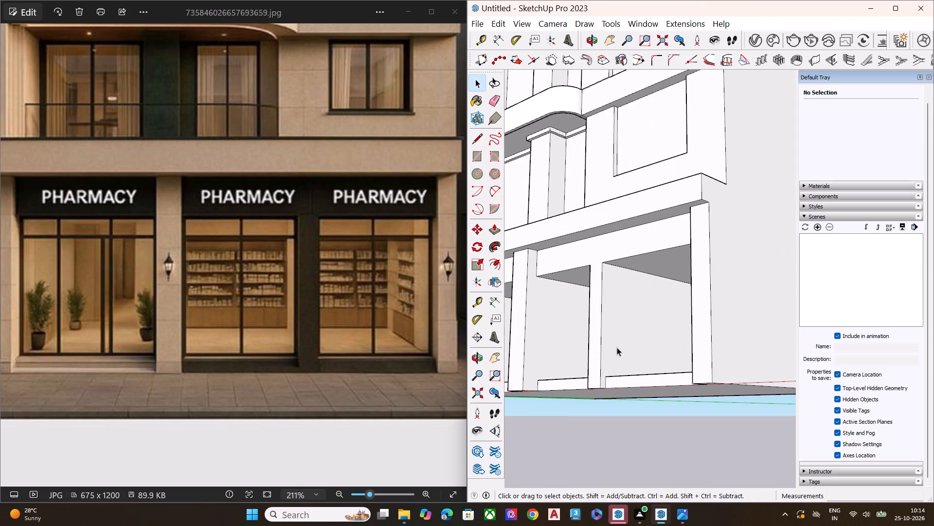
scroll(617, 353, up, 1)
middle_drag(617, 353, 590, 356)
scroll(591, 356, up, 3)
scroll(593, 360, down, 1)
scroll(594, 362, up, 4)
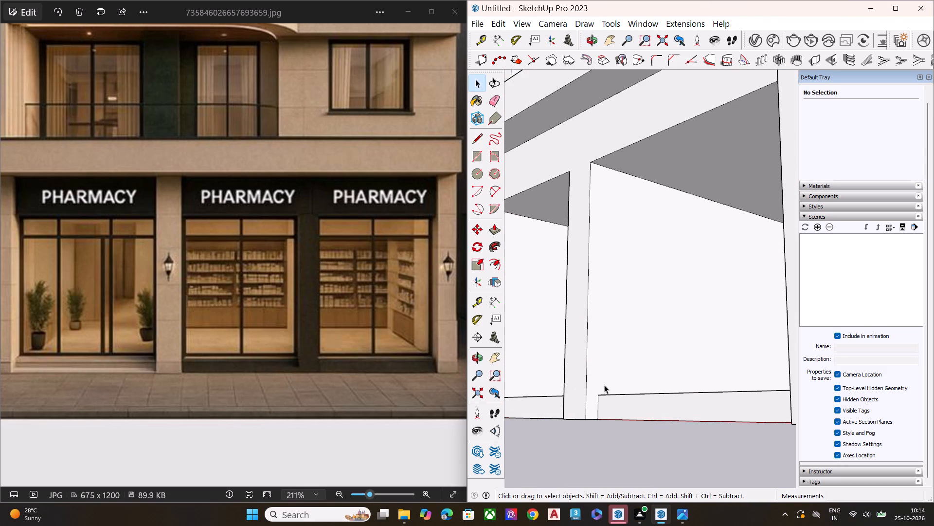
key(l)
click(599, 395)
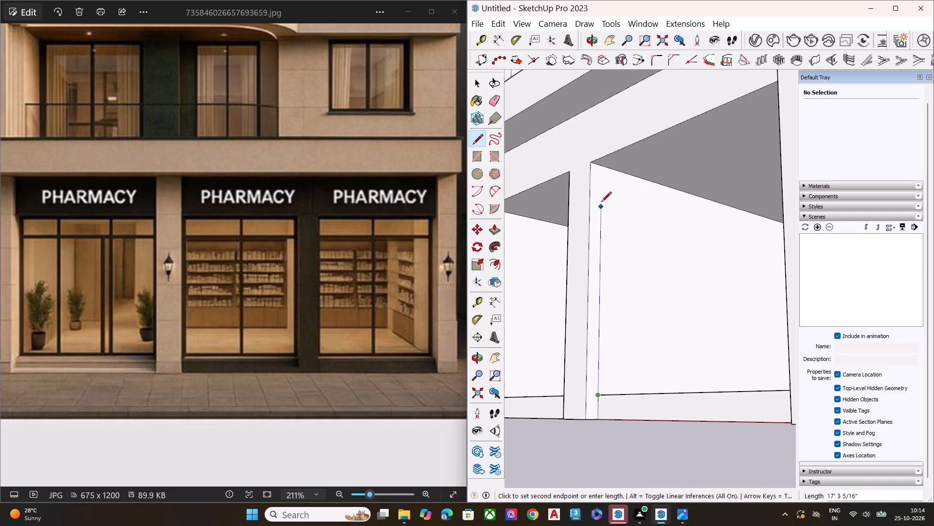
click(601, 166)
key(space)
Push the partition face behind the pillar 3' 6" through to join the third opening with the middle opening.
scroll(562, 214, down, 1)
scroll(562, 214, up, 1)
scroll(562, 214, down, 8)
scroll(562, 214, up, 1)
scroll(562, 214, down, 1)
middle_drag(625, 252, 696, 260)
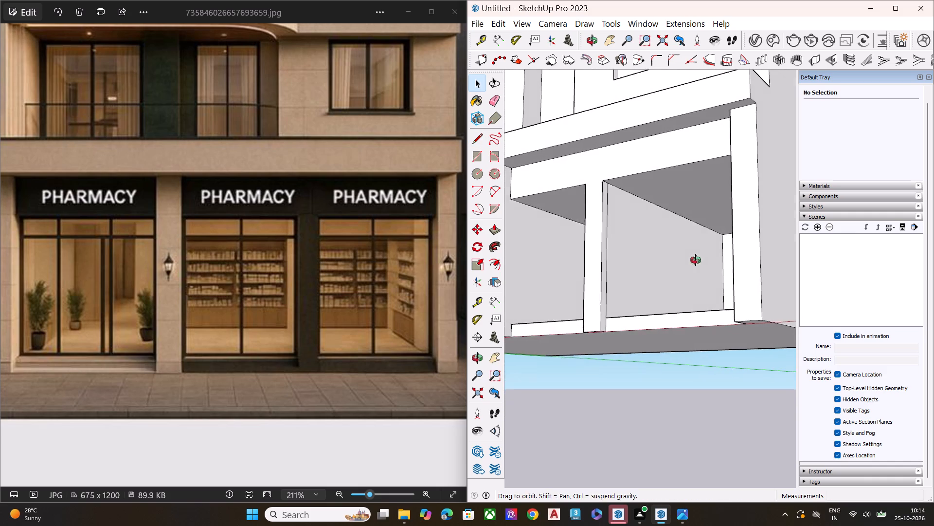
middle_drag(696, 260, 696, 261)
double_click(650, 273)
key(p)
click(691, 258)
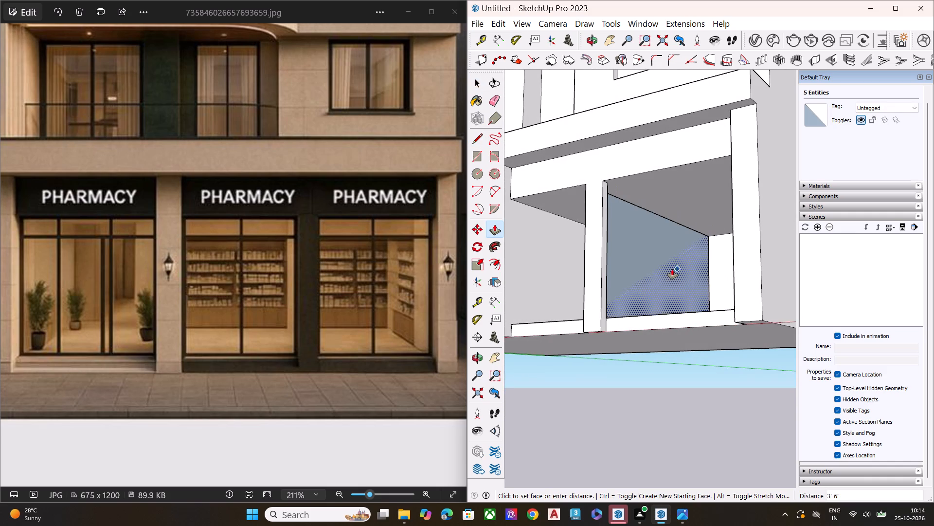
click(661, 271)
key(space)
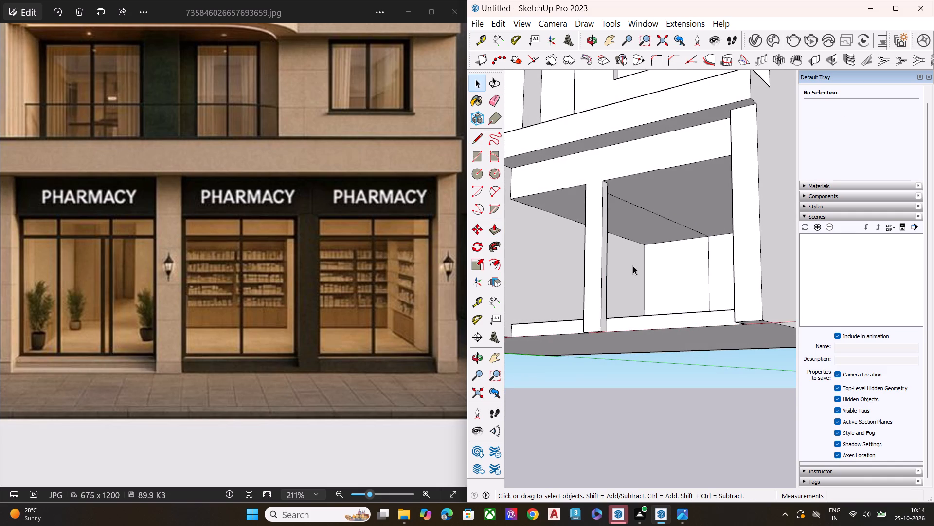
Draw a vertical line about 22' 9" tall on the partition between the first and middle openings, starting at the sill's inner corner.
scroll(639, 274, down, 7)
middle_drag(637, 295, 573, 316)
scroll(570, 316, up, 2)
scroll(568, 311, down, 1)
scroll(569, 308, up, 8)
middle_drag(595, 308, 559, 313)
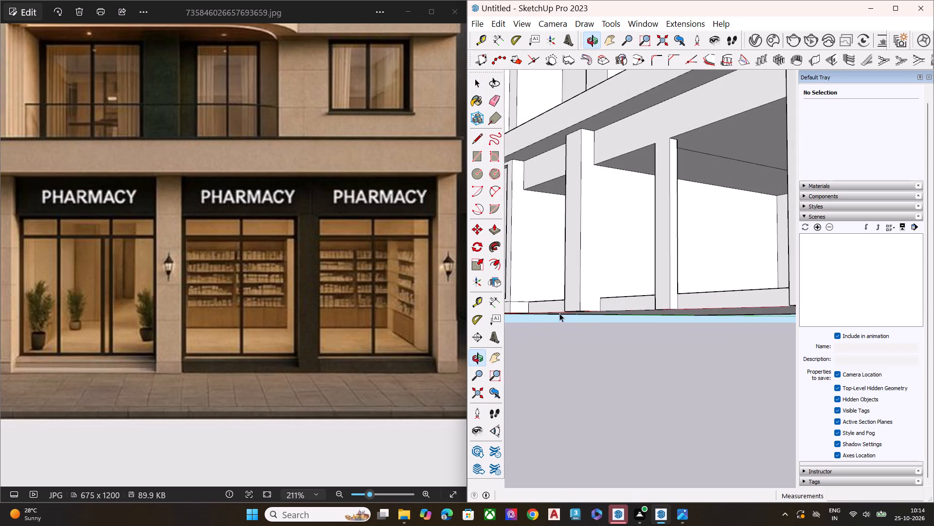
key(l)
click(600, 298)
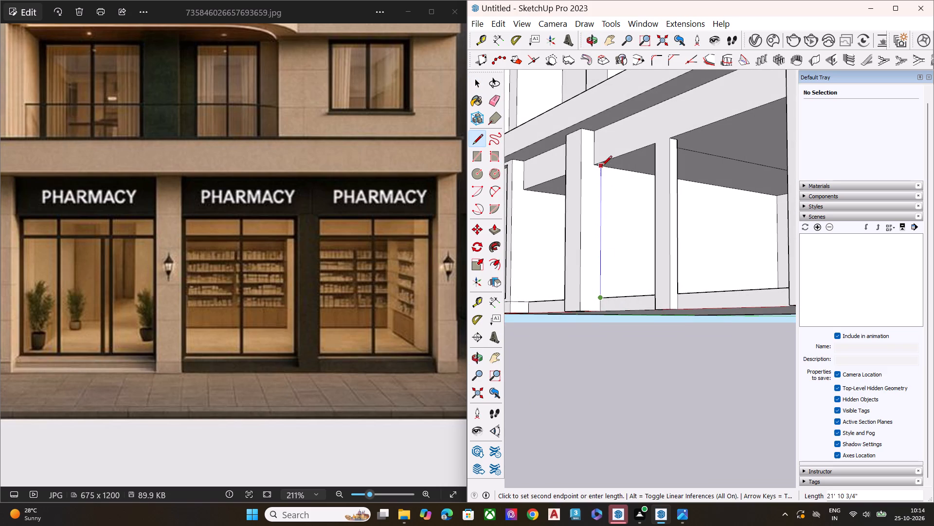
click(600, 168)
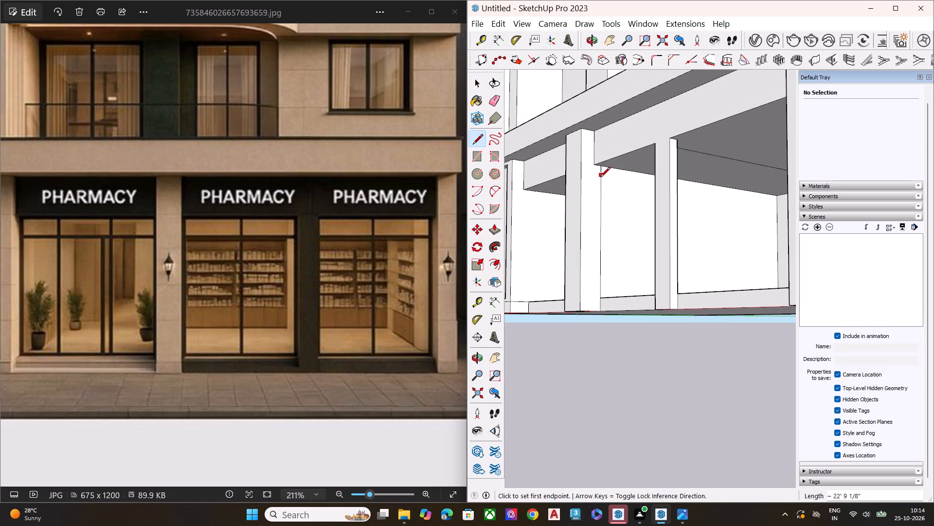
key(space)
Push the partition face behind the wide pillar about 5' 2" through to join the middle opening with the first.
middle_drag(623, 238, 709, 227)
click(666, 233)
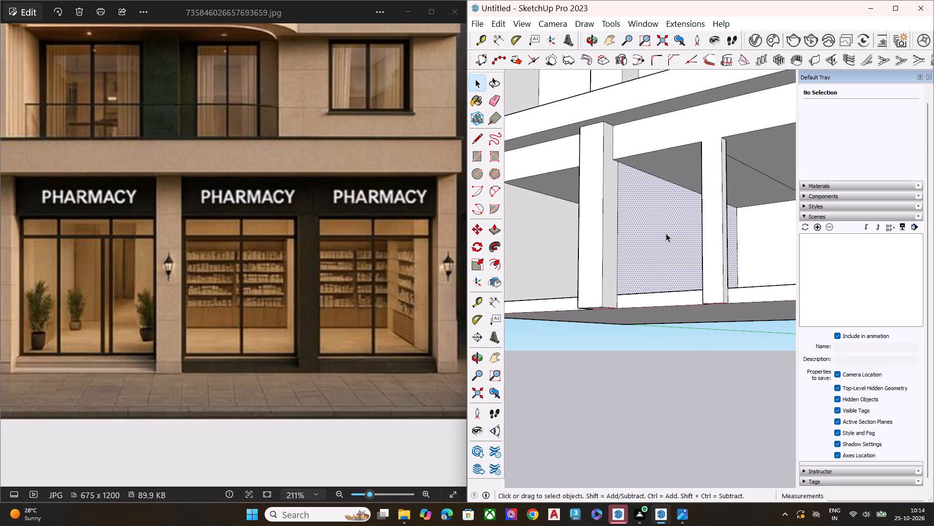
key(p)
click(668, 225)
click(640, 252)
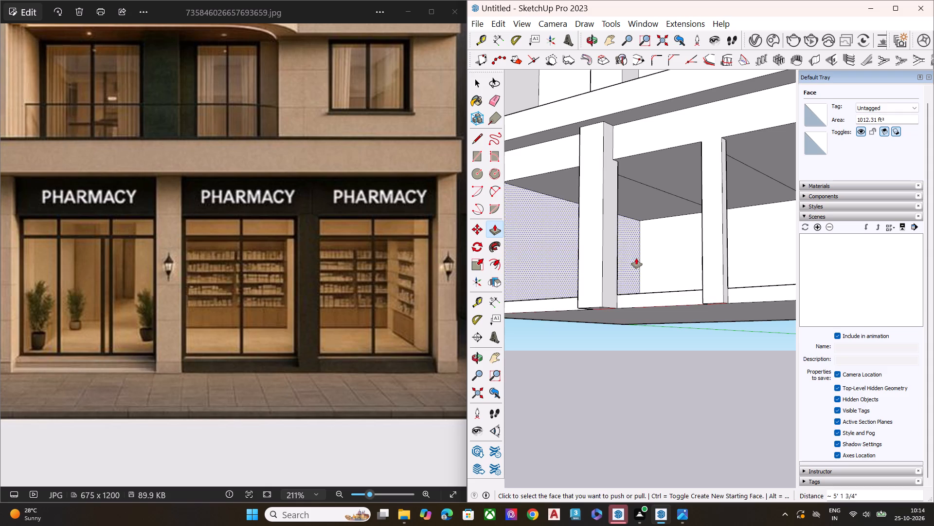
key(space)
Copy the vertical back-wall edge behind the wide pillar sideways toward the first opening, forming a narrow column strip.
scroll(596, 244, down, 2)
scroll(596, 244, up, 1)
scroll(596, 244, down, 1)
scroll(596, 244, up, 2)
scroll(596, 244, down, 3)
scroll(610, 259, up, 1)
middle_drag(608, 266, 748, 266)
middle_drag(609, 262, 613, 262)
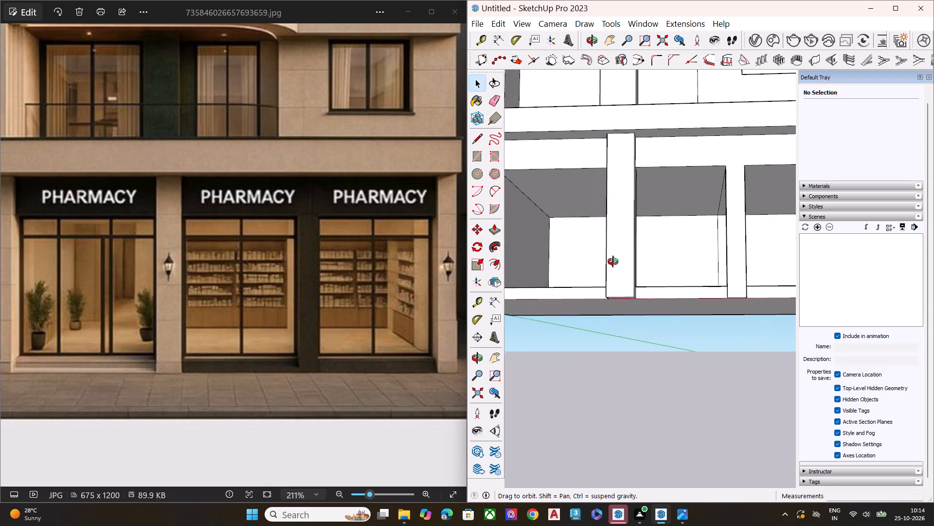
middle_drag(613, 262, 643, 300)
middle_drag(595, 262, 605, 248)
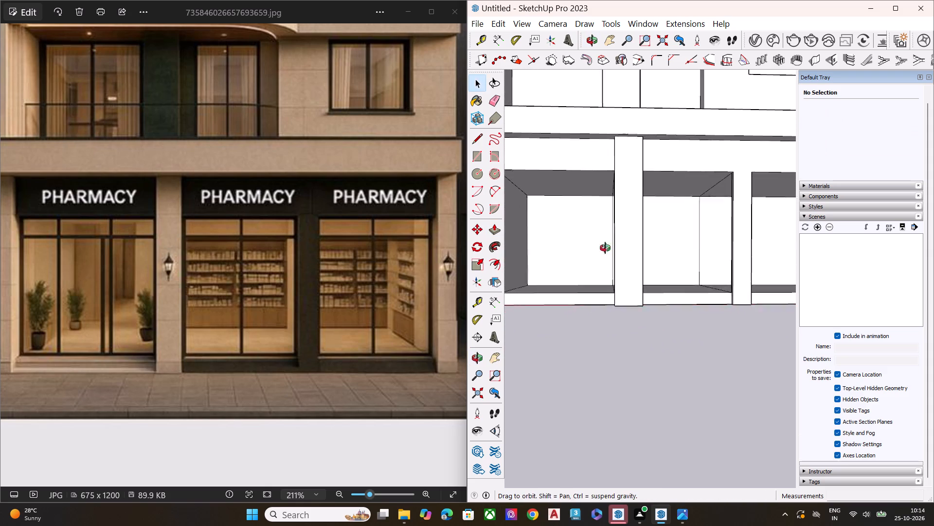
middle_drag(605, 248, 621, 227)
scroll(616, 217, up, 8)
click(593, 224)
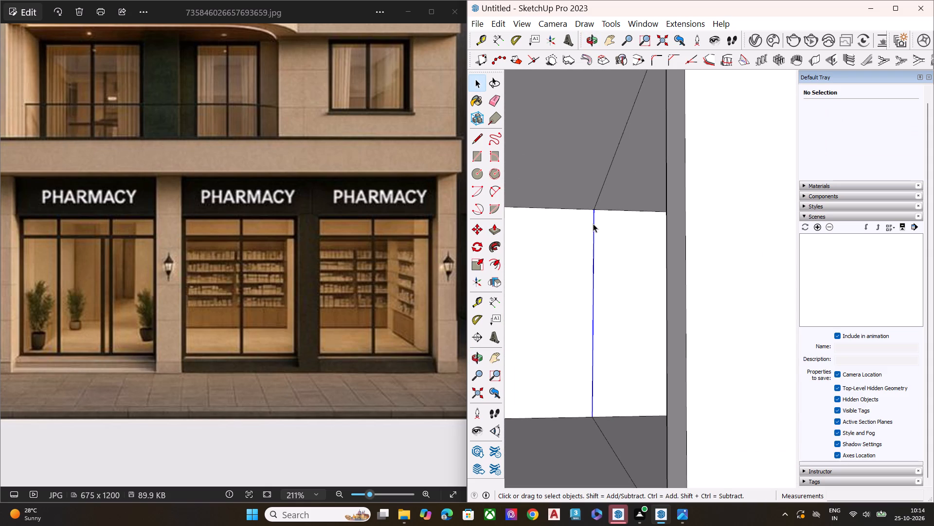
key(m)
click(594, 212)
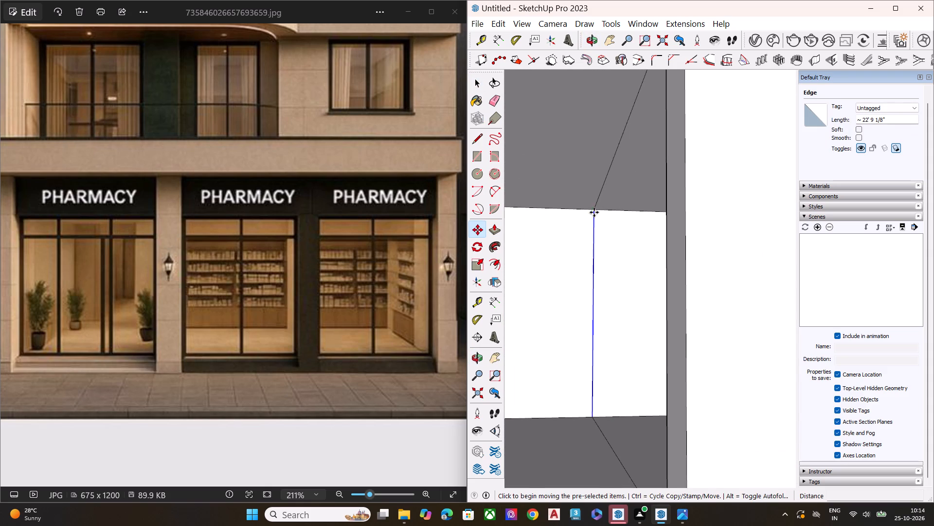
click(561, 213)
key(space)
Pull the narrow back-wall strip forward about 6' 10" to form an interior column.
click(575, 235)
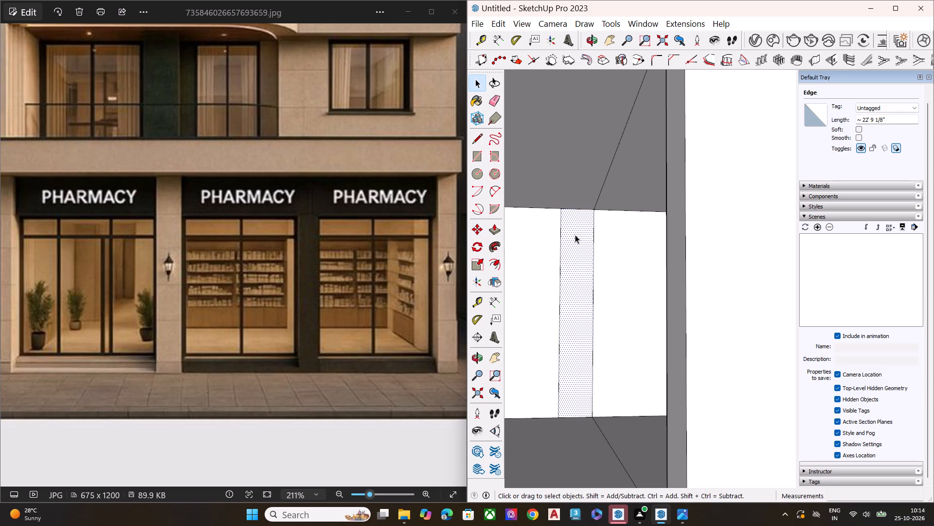
click(571, 241)
key(p)
click(571, 241)
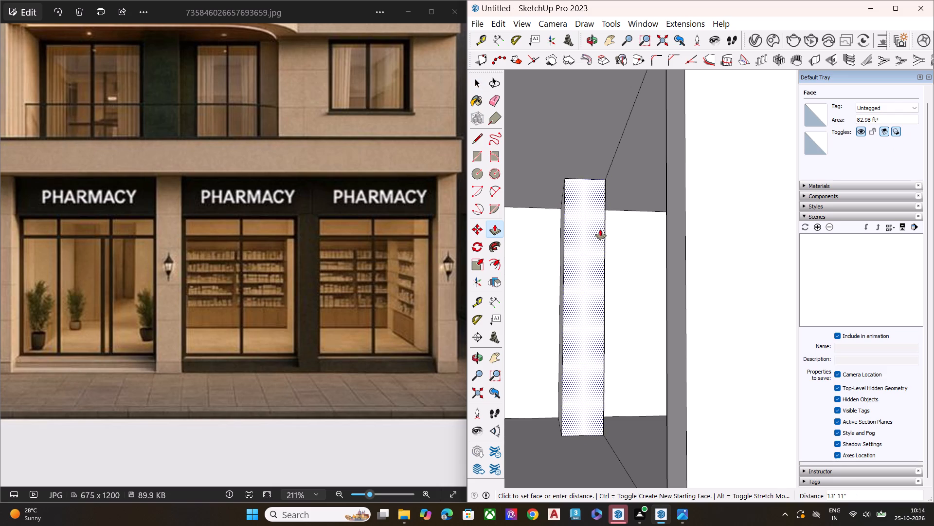
click(594, 241)
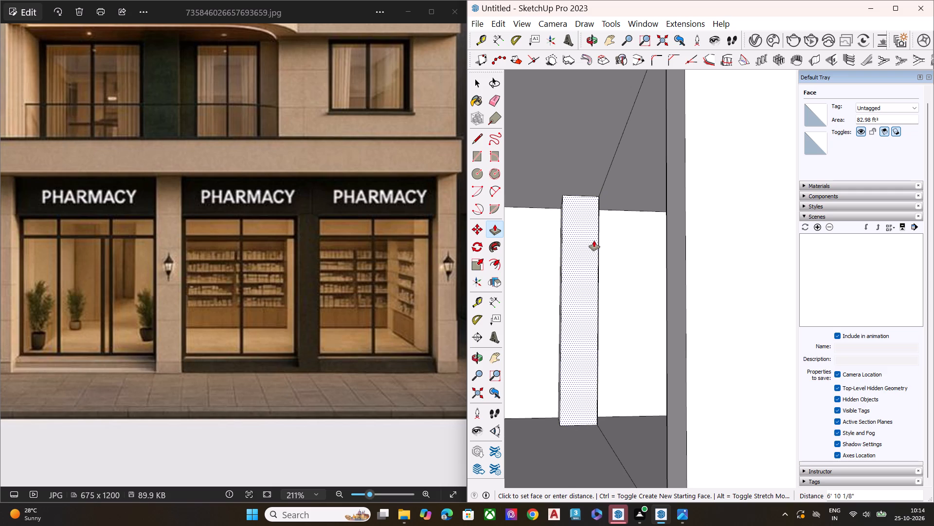
key(space)
Delete the leftover ceiling and floor edges running from the new interior column to the wide front pillar.
scroll(567, 259, up, 1)
scroll(567, 259, down, 1)
scroll(567, 259, up, 2)
scroll(567, 259, down, 5)
middle_drag(570, 266, 617, 243)
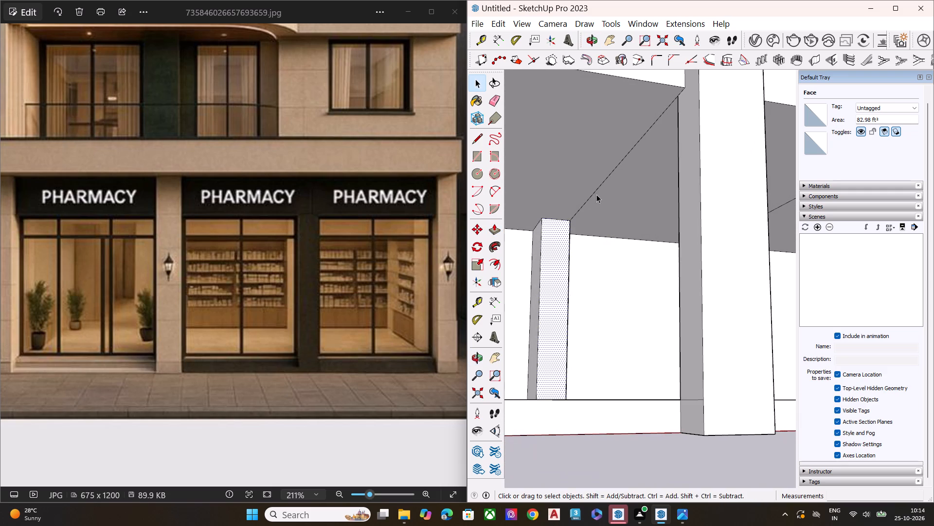
click(596, 194)
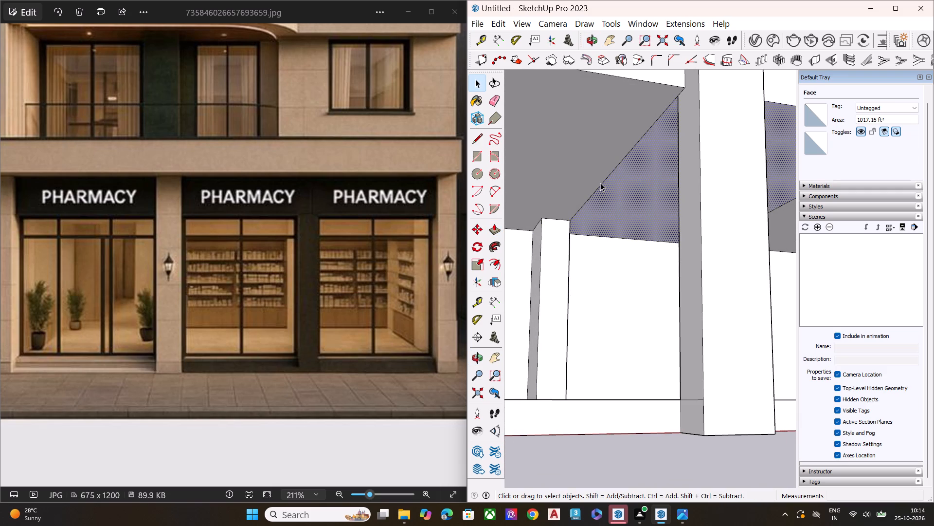
click(601, 185)
key(Delete)
scroll(602, 206, down, 1)
scroll(602, 206, up, 1)
scroll(602, 206, down, 5)
middle_drag(610, 232, 610, 241)
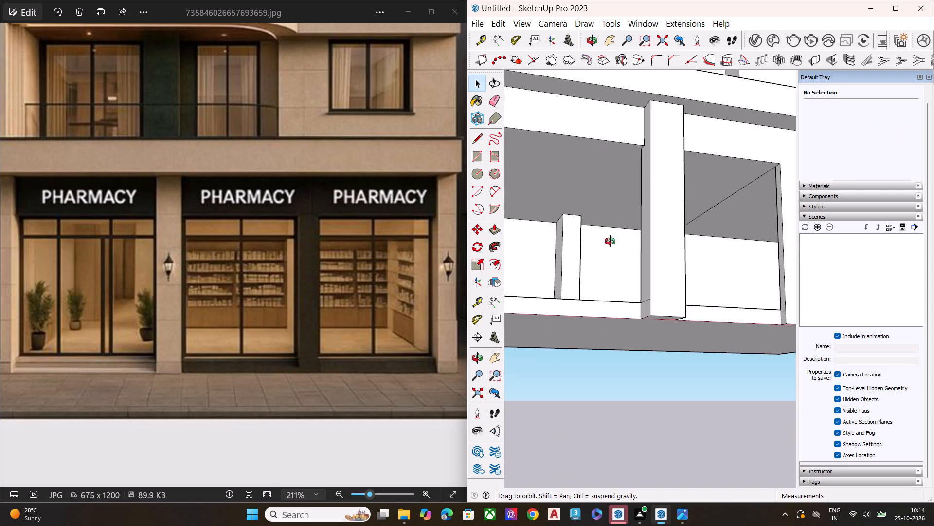
middle_drag(610, 241, 615, 394)
scroll(614, 394, up, 2)
scroll(611, 374, down, 1)
scroll(611, 371, up, 3)
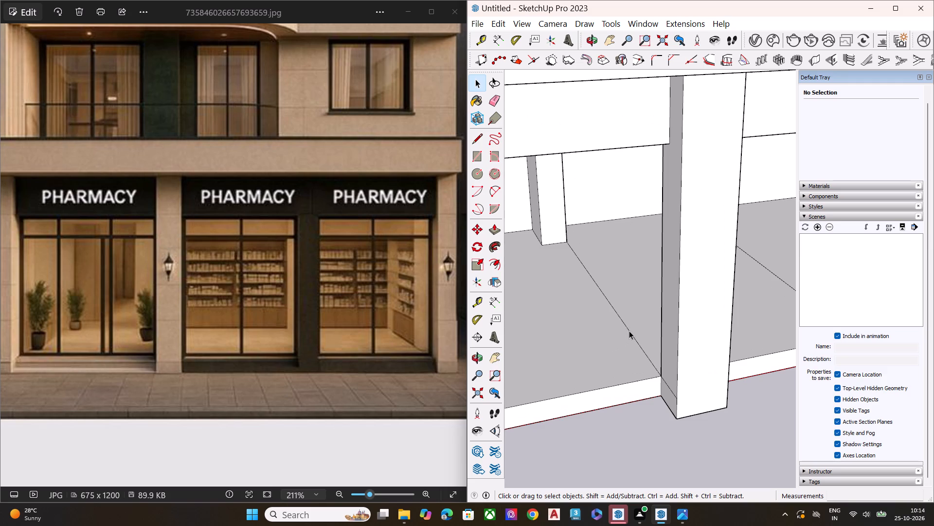
click(629, 331)
key(Delete)
Delete the leftover floor and ceiling edges of the removed partition between the middle and third openings.
scroll(585, 328, up, 1)
scroll(583, 328, down, 5)
middle_drag(699, 337, 699, 325)
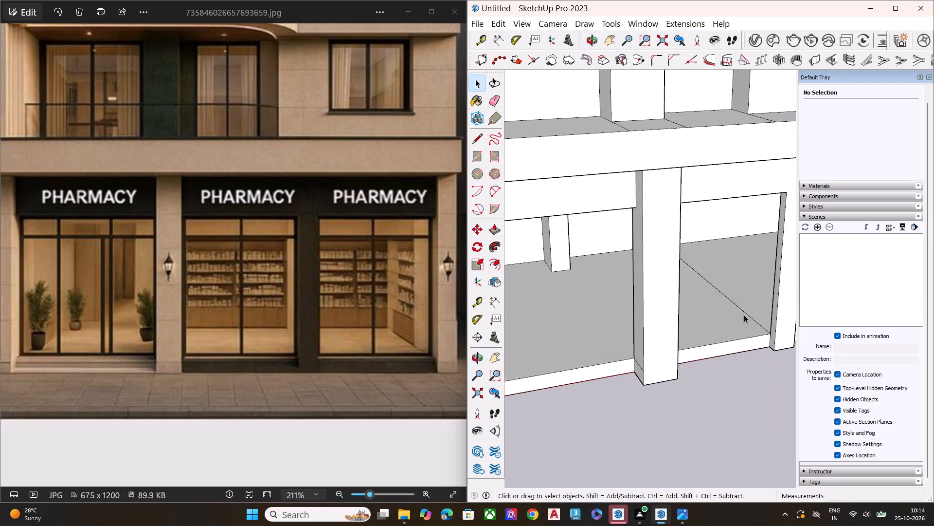
click(745, 314)
key(Delete)
middle_drag(729, 320, 671, 191)
scroll(698, 207, up, 8)
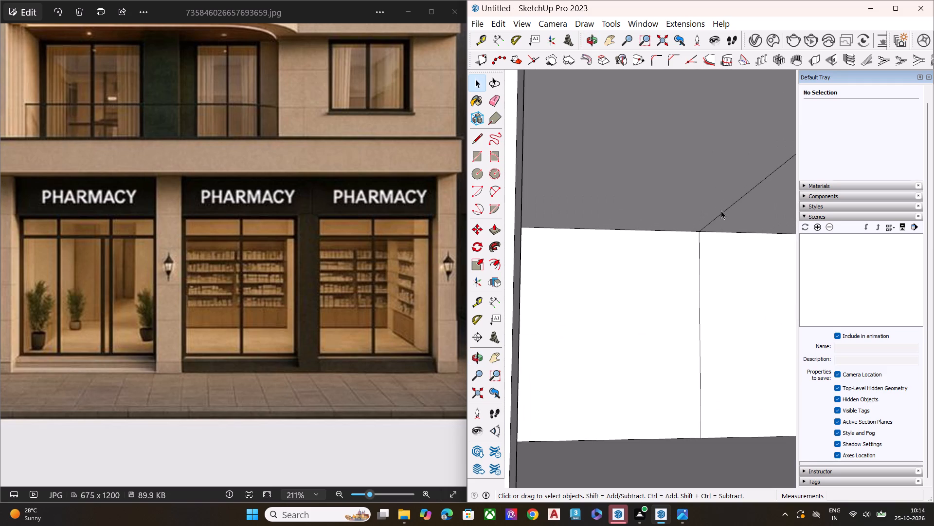
click(722, 214)
key(Delete)
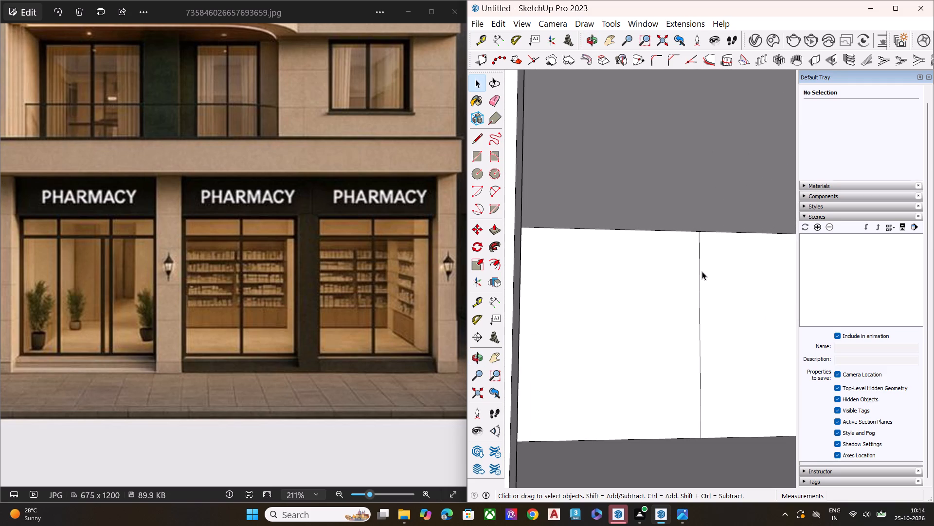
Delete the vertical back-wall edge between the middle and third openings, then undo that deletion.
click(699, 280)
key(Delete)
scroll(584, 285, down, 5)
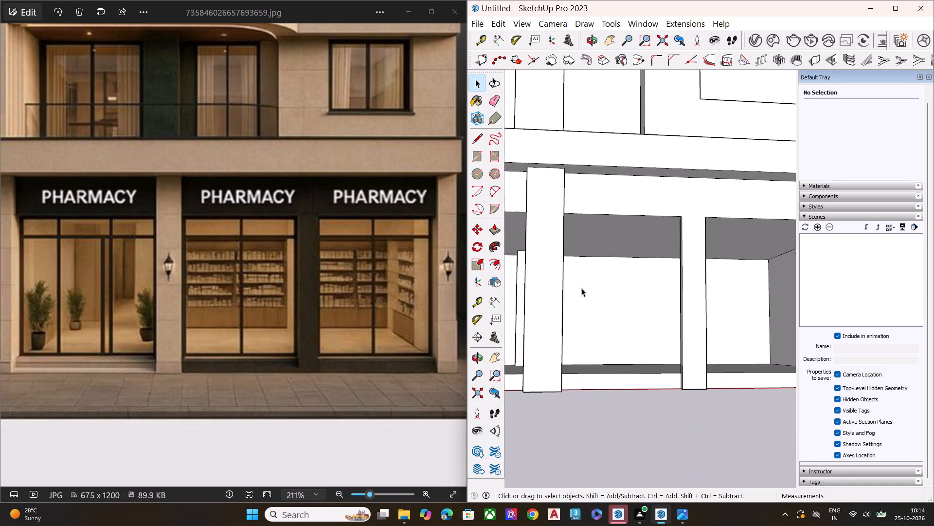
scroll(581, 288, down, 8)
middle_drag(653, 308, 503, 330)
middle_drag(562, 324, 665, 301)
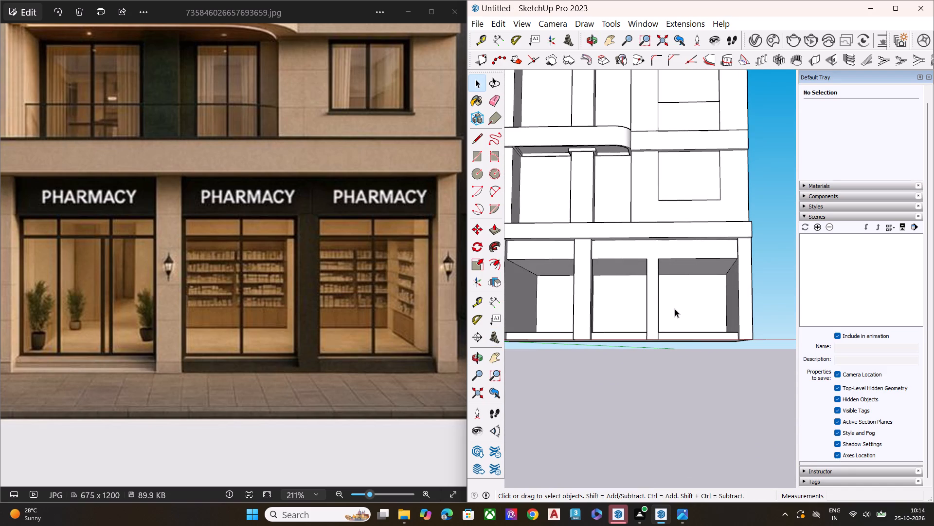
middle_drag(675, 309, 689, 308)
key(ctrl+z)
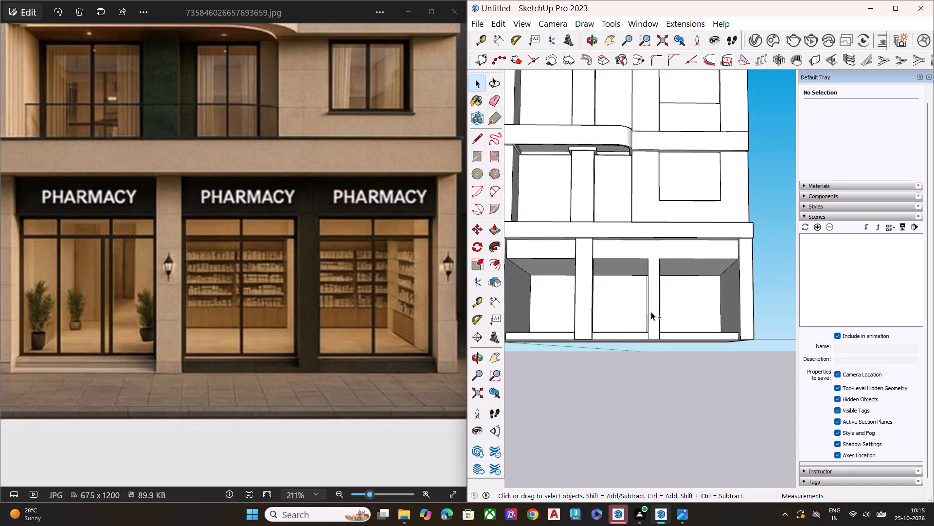
Copy the vertical back-wall edge near the narrow pillar about 3' 2" toward the third opening and clear the selection.
middle_drag(650, 312, 681, 322)
scroll(676, 317, up, 4)
scroll(643, 295, down, 1)
scroll(643, 295, up, 5)
scroll(612, 270, up, 2)
scroll(612, 270, down, 2)
scroll(612, 270, up, 2)
click(614, 269)
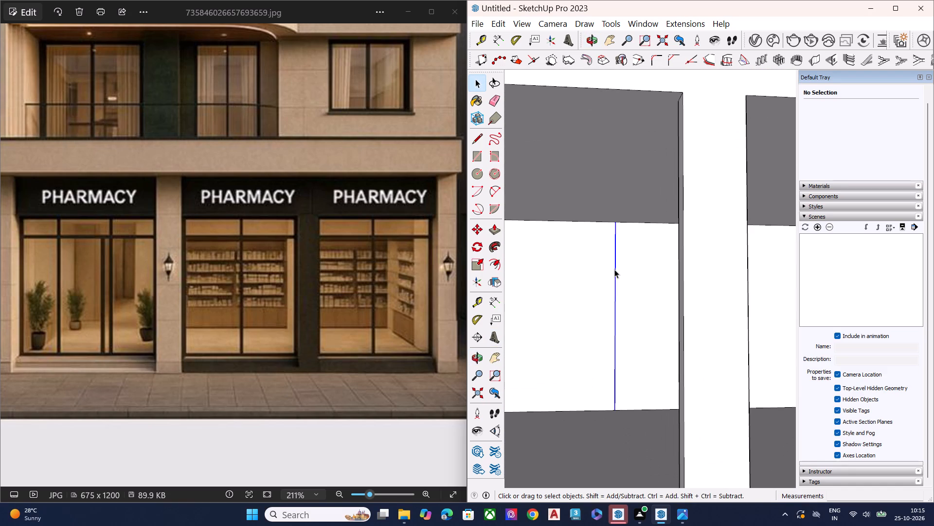
key(m)
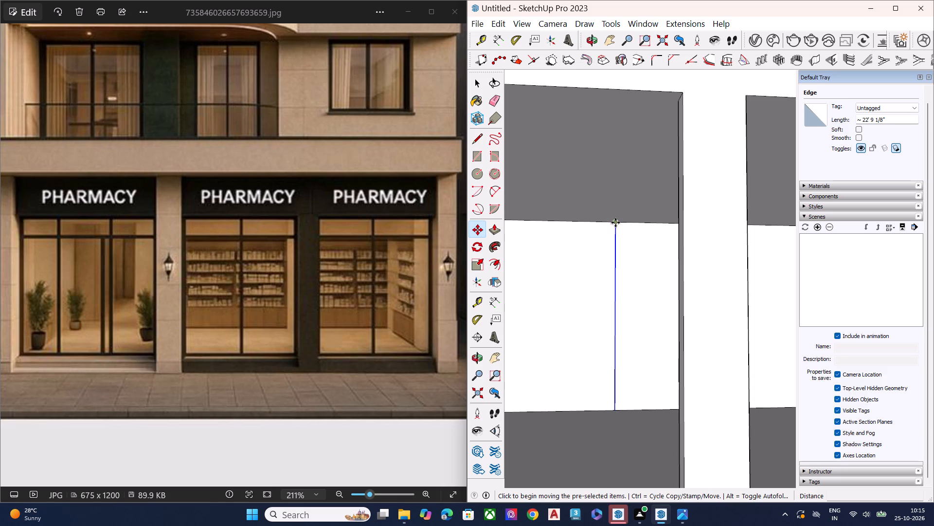
click(615, 223)
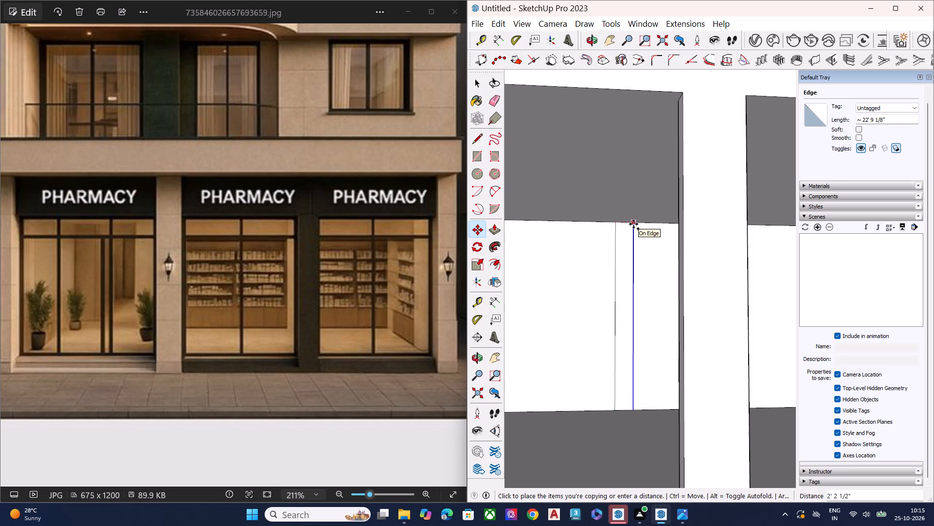
click(641, 226)
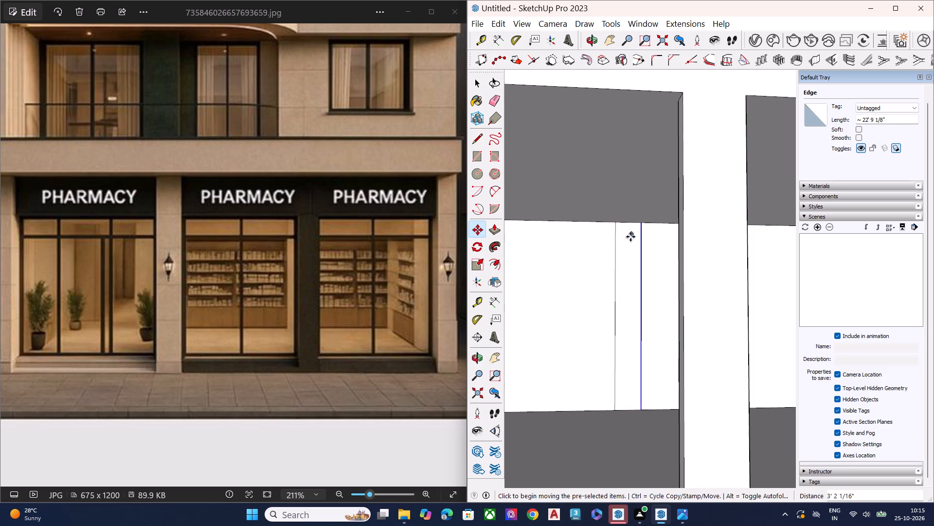
key(space)
scroll(572, 270, down, 7)
middle_drag(683, 315, 583, 327)
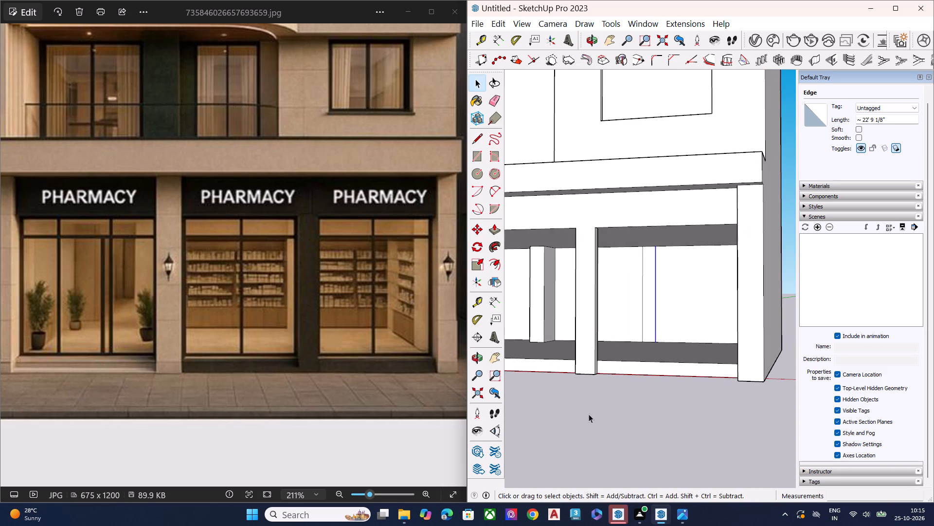
click(586, 428)
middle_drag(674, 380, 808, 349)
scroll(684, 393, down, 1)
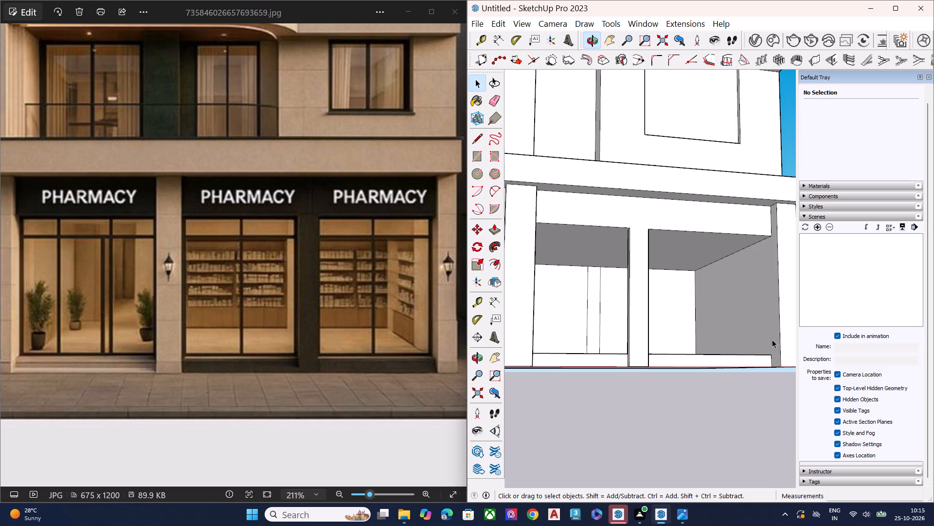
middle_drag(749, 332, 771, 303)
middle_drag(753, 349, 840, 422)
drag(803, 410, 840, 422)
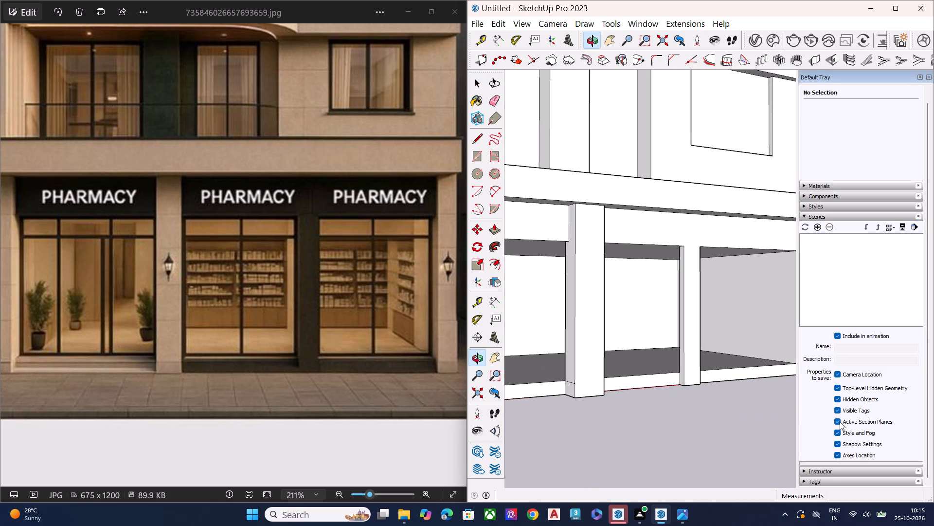
Draw a vertical line about 22' 9" long from floor to ceiling on the third opening's outer side wall, near its front.
scroll(594, 382, up, 1)
scroll(594, 382, down, 8)
key(l)
scroll(729, 369, up, 2)
scroll(728, 370, down, 1)
scroll(727, 370, up, 5)
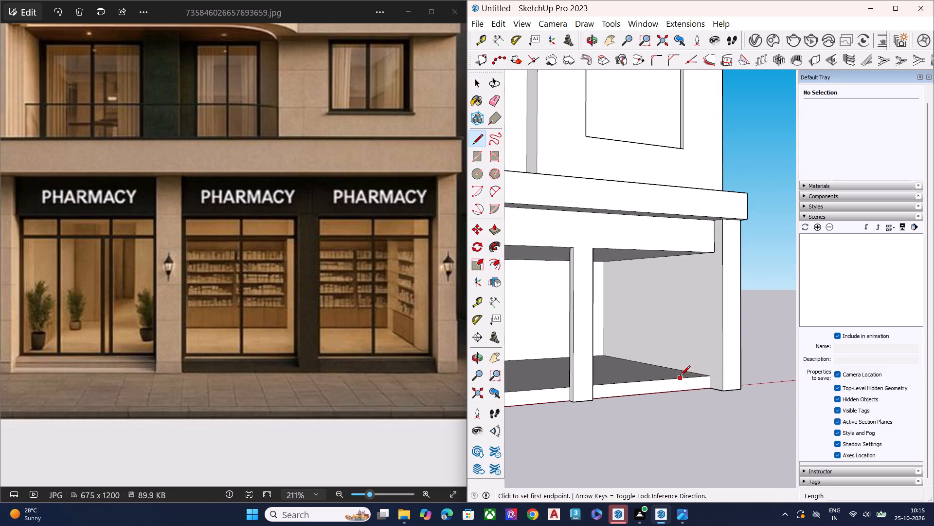
click(692, 372)
middle_drag(693, 322, 674, 259)
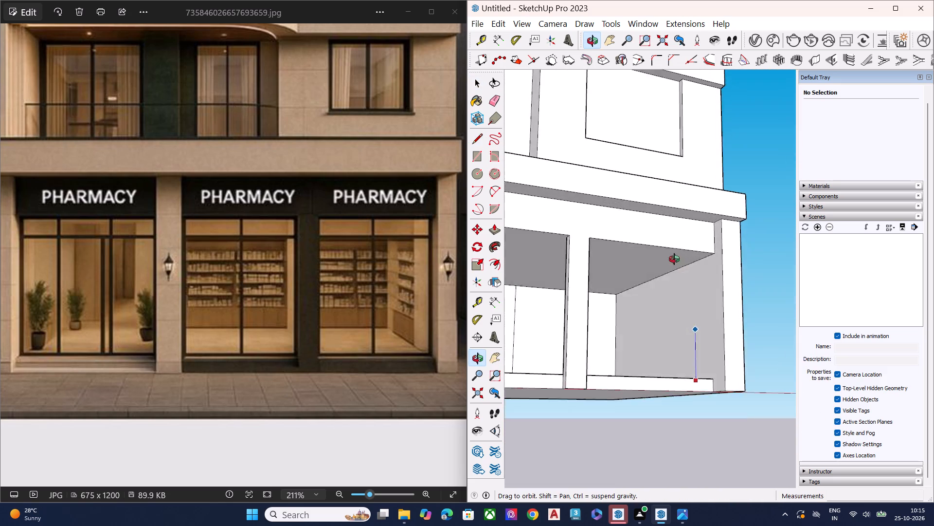
middle_drag(674, 259, 676, 247)
scroll(678, 251, up, 5)
scroll(684, 267, down, 1)
scroll(684, 267, up, 1)
scroll(684, 267, down, 1)
scroll(684, 267, up, 2)
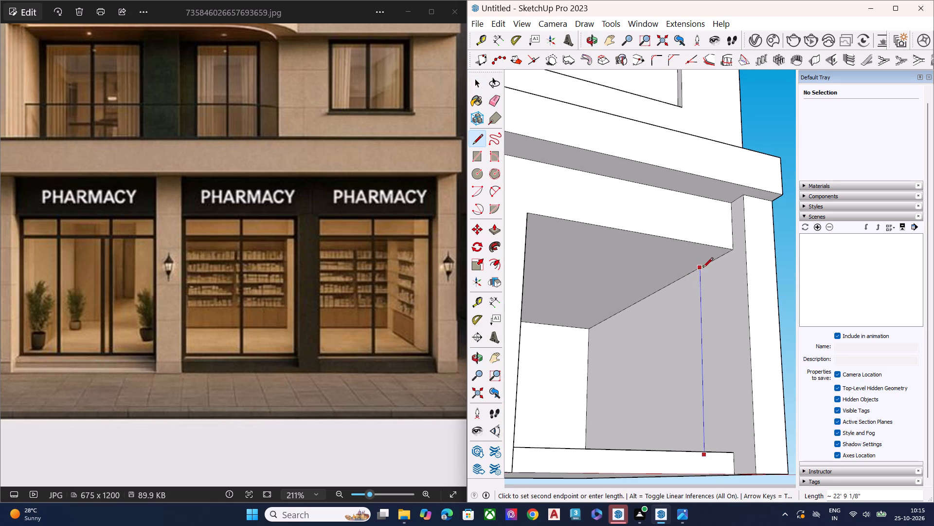
click(701, 267)
key(space)
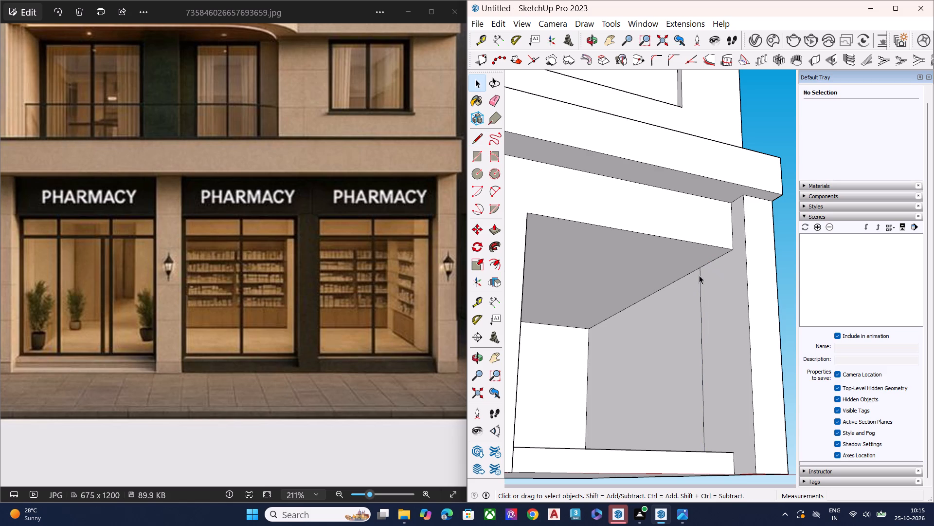
Push/pull the rear part of that side wall, behind the new vertical line, slightly into the interior and clear the selection.
middle_drag(692, 320, 702, 345)
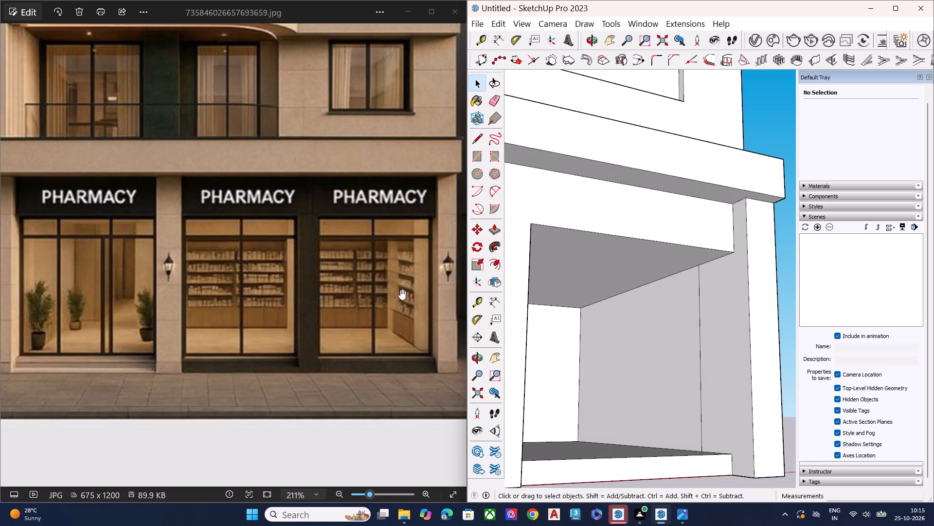
scroll(413, 289, down, 1)
middle_drag(700, 327, 809, 360)
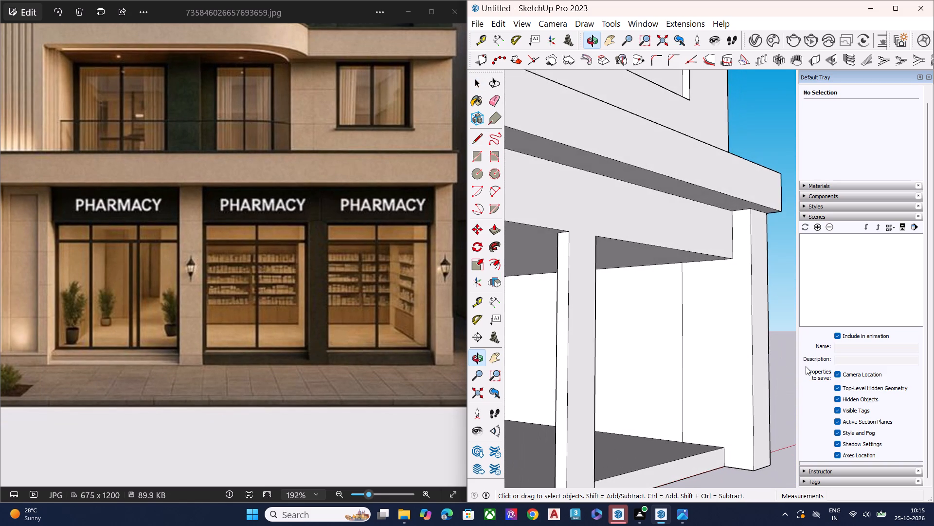
scroll(767, 420, up, 1)
middle_drag(708, 393, 721, 308)
scroll(721, 308, up, 1)
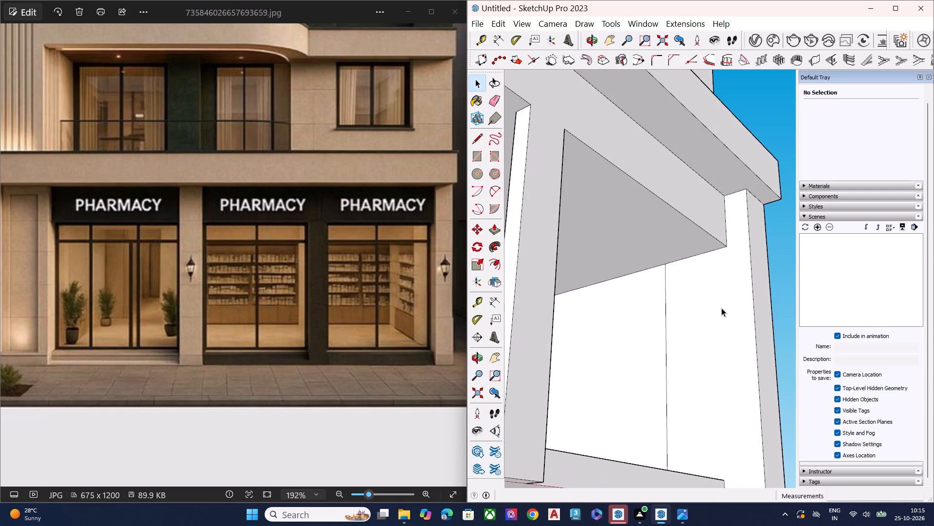
middle_drag(715, 314, 735, 434)
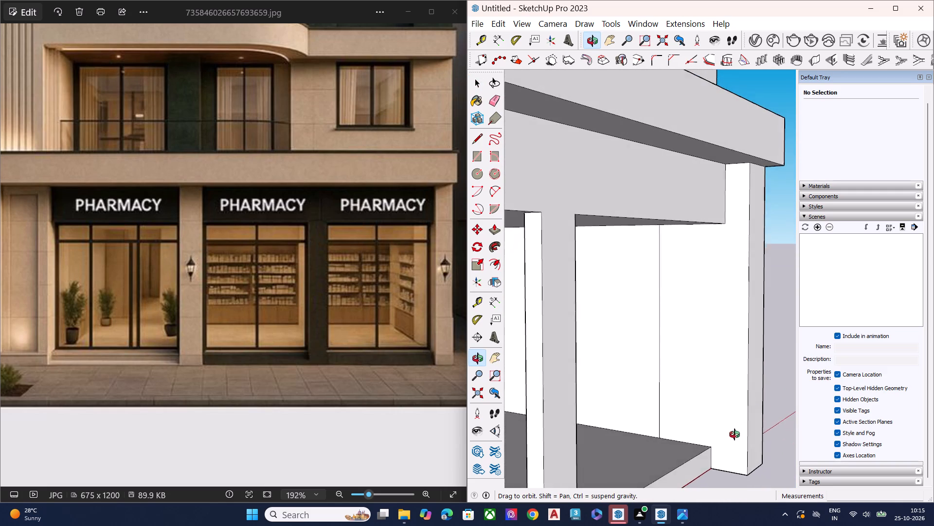
middle_drag(735, 434, 734, 434)
scroll(651, 367, up, 6)
click(649, 358)
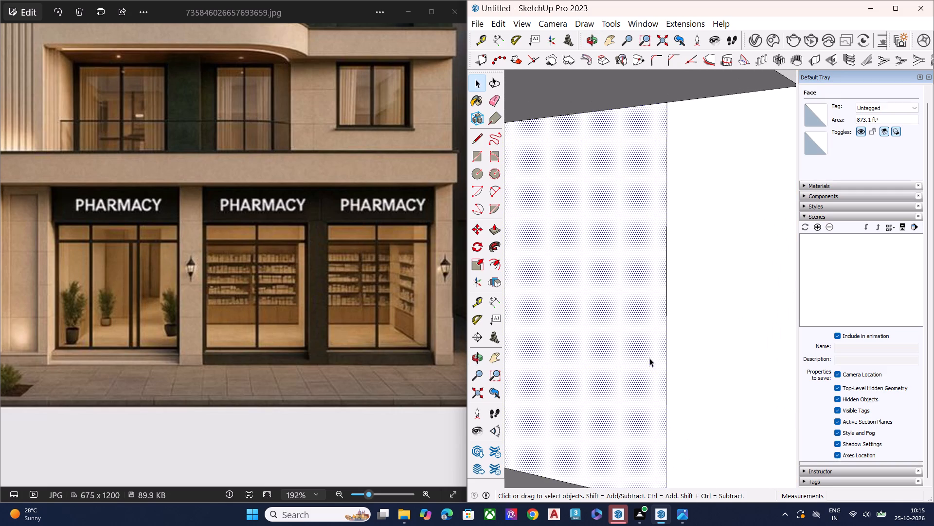
key(p)
click(649, 358)
click(628, 362)
key(space)
scroll(557, 340, down, 1)
scroll(557, 340, up, 2)
scroll(557, 340, down, 2)
scroll(559, 339, up, 1)
scroll(560, 339, down, 5)
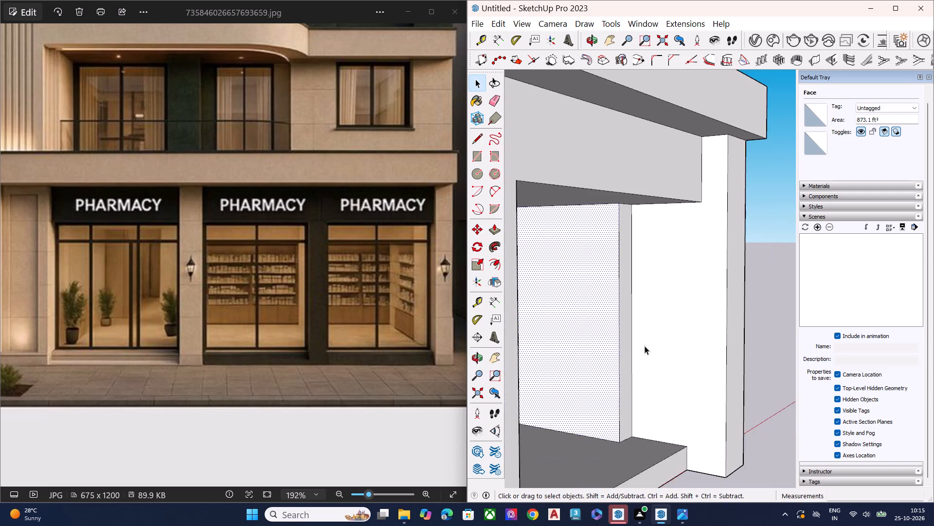
middle_drag(644, 346, 539, 349)
scroll(590, 309, down, 2)
scroll(599, 309, up, 1)
scroll(608, 309, down, 3)
click(741, 361)
key(space)
Pull the narrow strip on the back wall, seen through the opening beside the wide front pillar, forward about 2' 9 1/2" as a column.
middle_drag(733, 373, 549, 353)
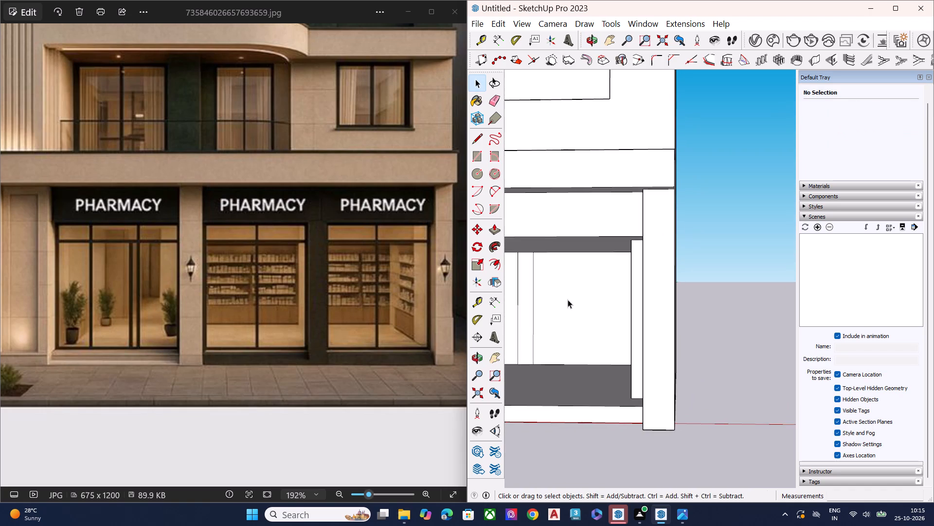
scroll(573, 299, down, 5)
middle_drag(564, 320, 841, 301)
scroll(699, 309, down, 7)
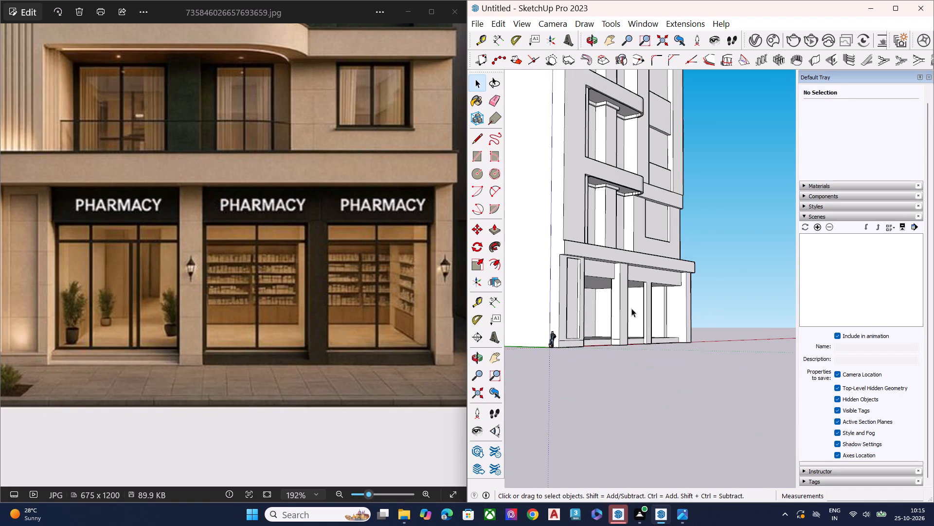
scroll(623, 298, up, 7)
middle_drag(607, 303, 511, 313)
scroll(511, 313, up, 1)
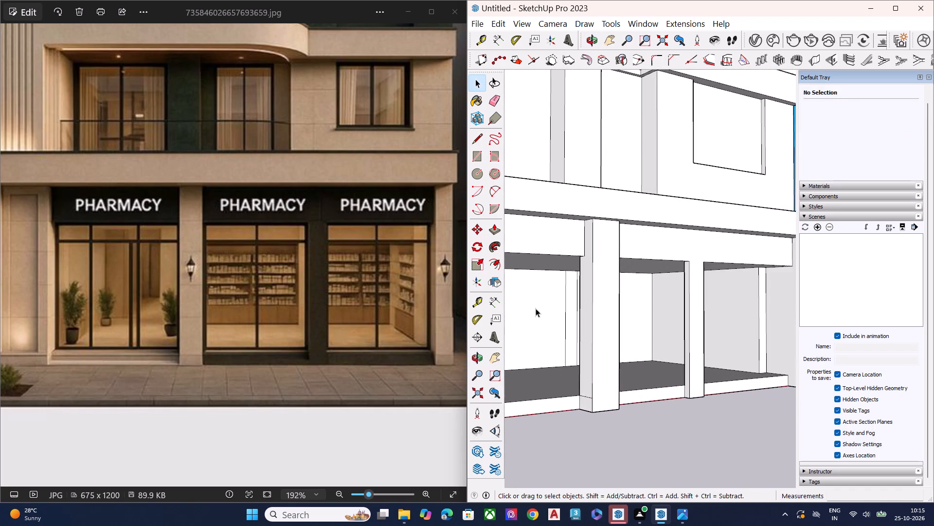
scroll(541, 306, down, 5)
middle_drag(561, 307, 572, 303)
scroll(569, 304, up, 8)
click(558, 312)
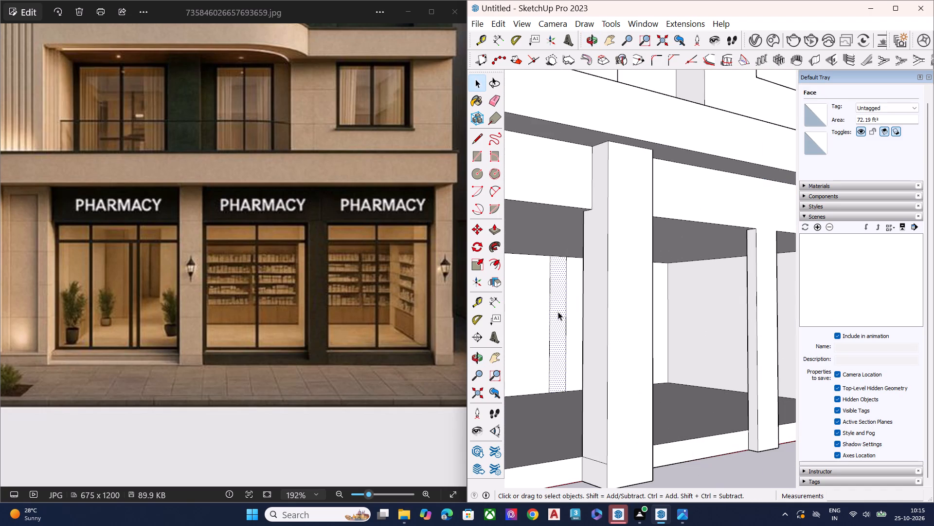
key(p)
click(558, 312)
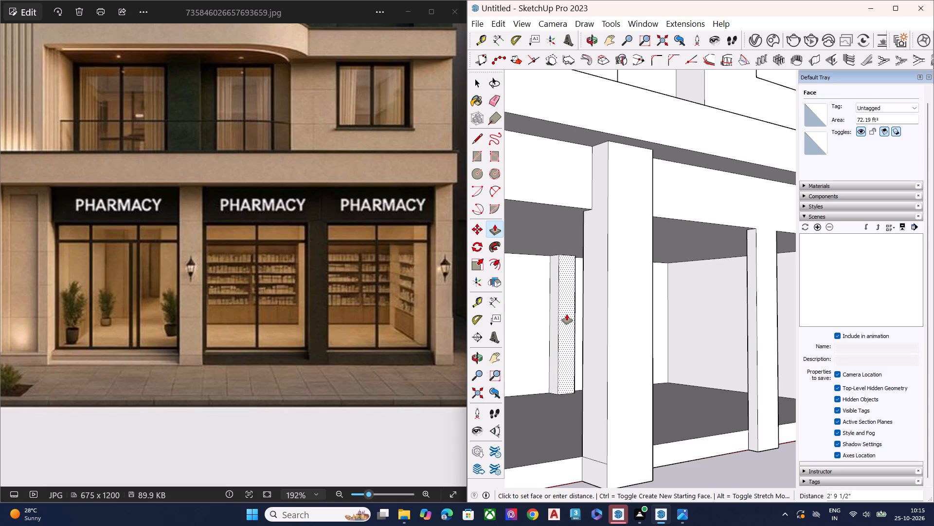
click(567, 314)
key(space)
scroll(568, 339, down, 6)
click(656, 420)
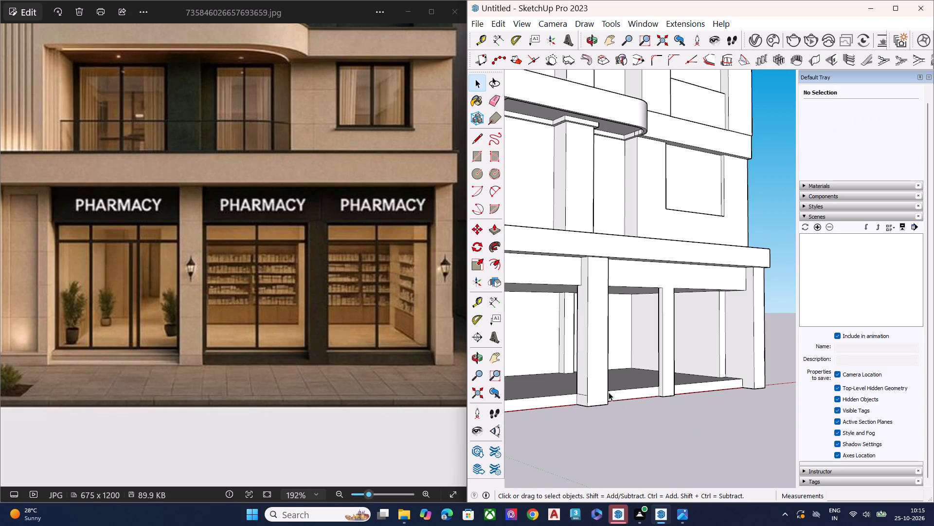
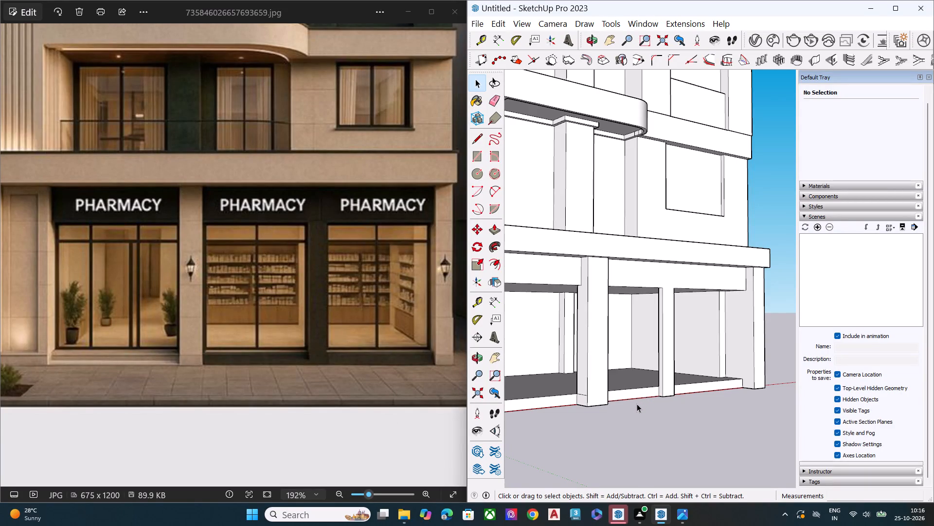
Draw lines at sill height across the wide front pillar's front face and about 3' 11 7/8" along its side facing the narrow pillar.
scroll(673, 312, down, 4)
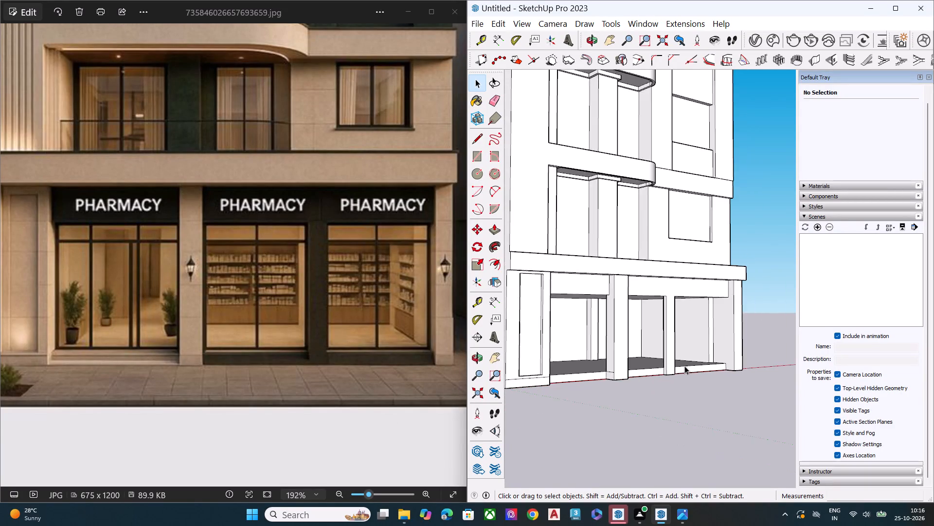
middle_drag(683, 394, 674, 417)
scroll(611, 340, up, 7)
scroll(611, 344, down, 1)
scroll(613, 348, up, 2)
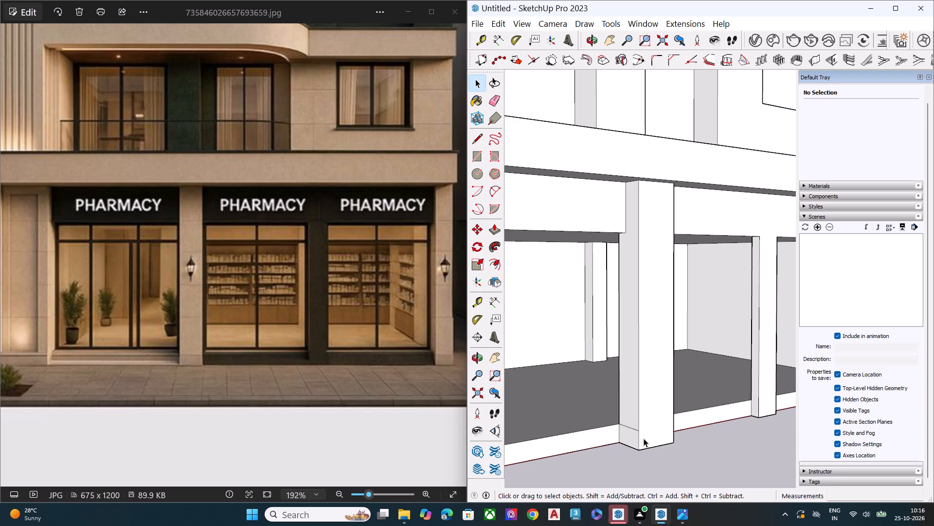
middle_drag(644, 439, 596, 441)
key(l)
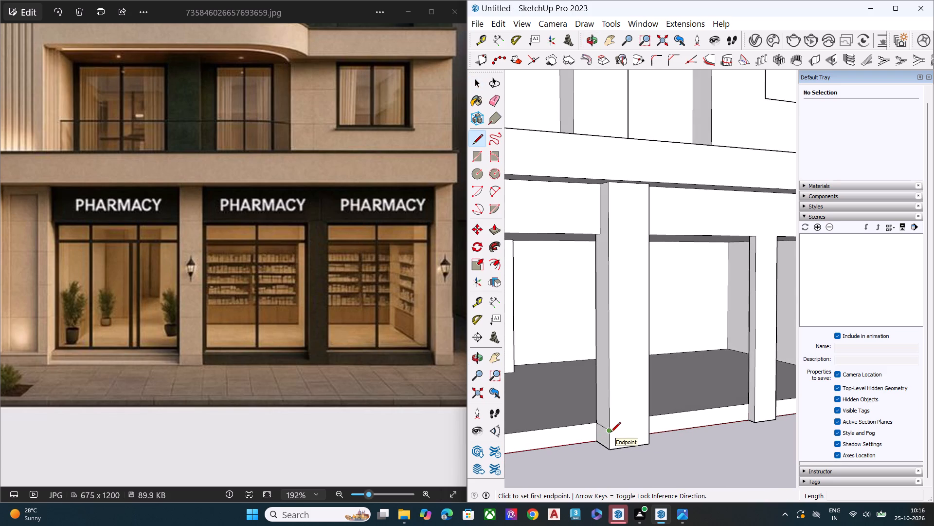
click(610, 433)
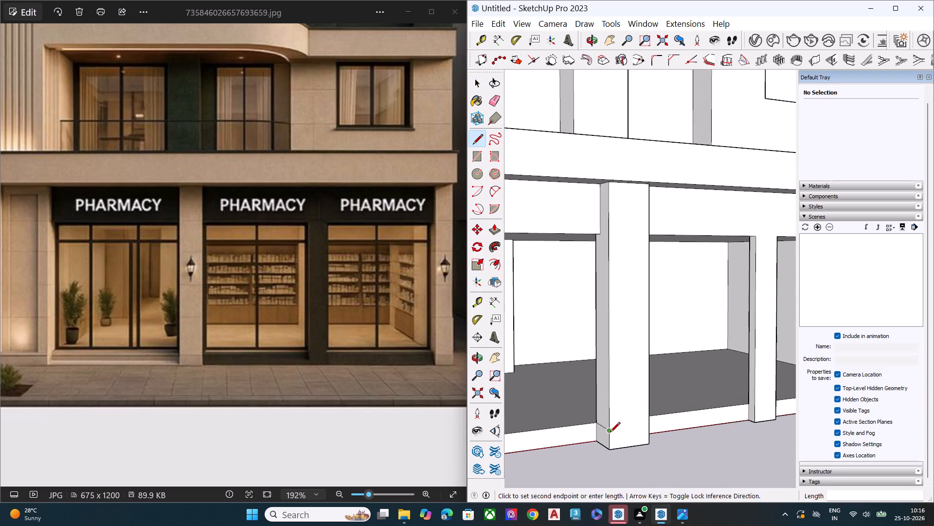
click(649, 427)
middle_drag(673, 436, 463, 431)
scroll(549, 425, up, 7)
click(570, 407)
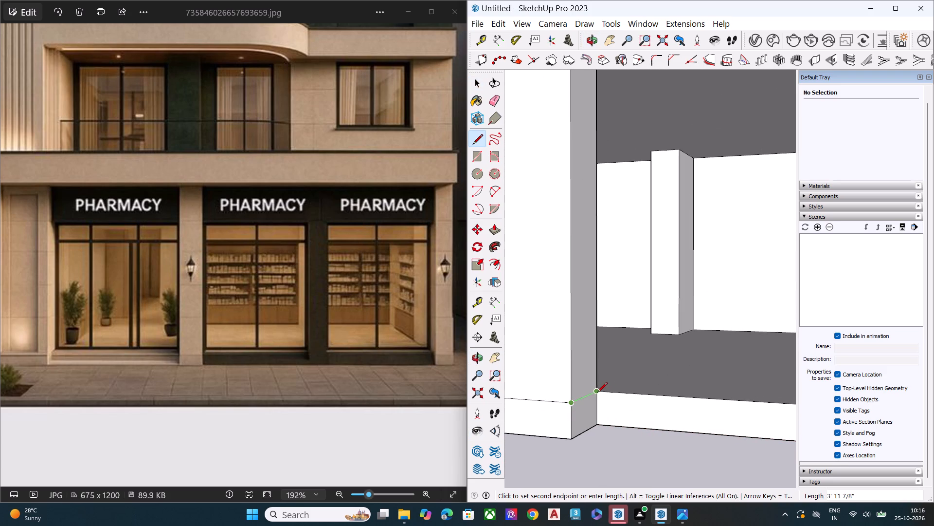
click(597, 393)
key(space)
scroll(595, 420, down, 3)
click(602, 444)
scroll(694, 437, down, 6)
Pull the low sill between the wide and narrow front pillars slightly forward and clear the selection.
middle_drag(624, 445, 684, 456)
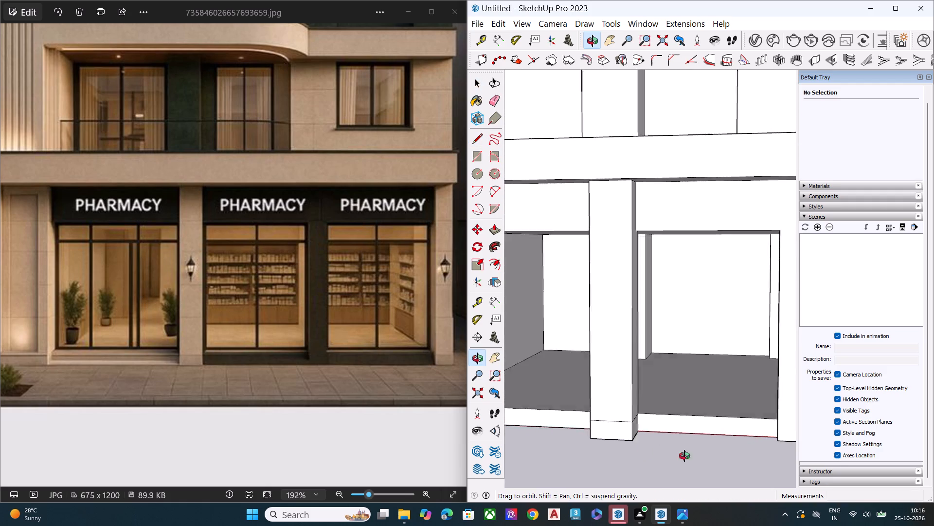
middle_drag(684, 456, 845, 454)
scroll(741, 368, down, 6)
middle_drag(730, 415, 807, 411)
scroll(791, 392, up, 1)
scroll(790, 392, down, 1)
scroll(772, 390, up, 2)
scroll(765, 389, down, 1)
scroll(765, 389, up, 7)
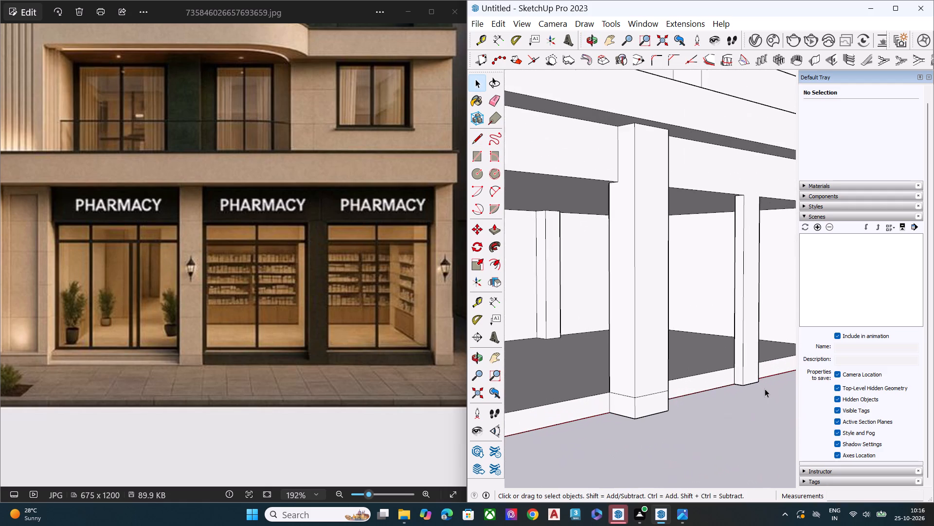
click(699, 388)
key(p)
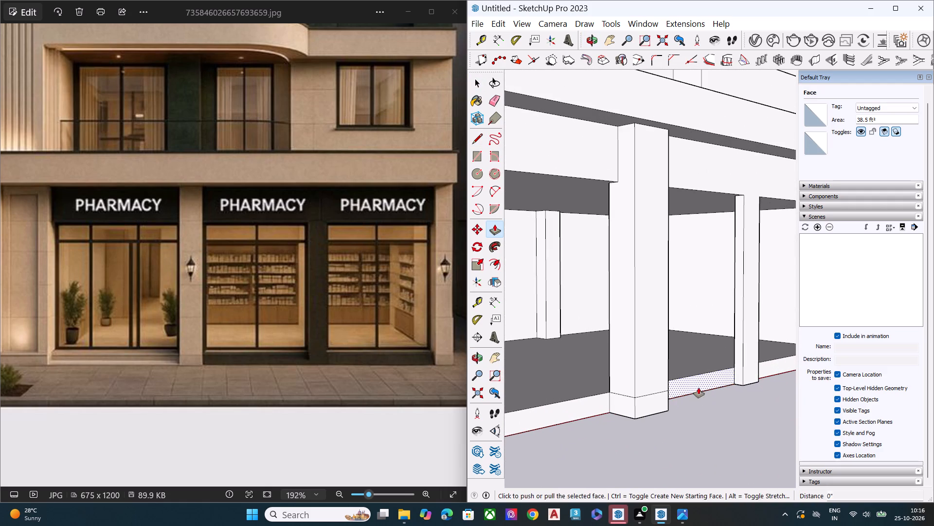
click(699, 388)
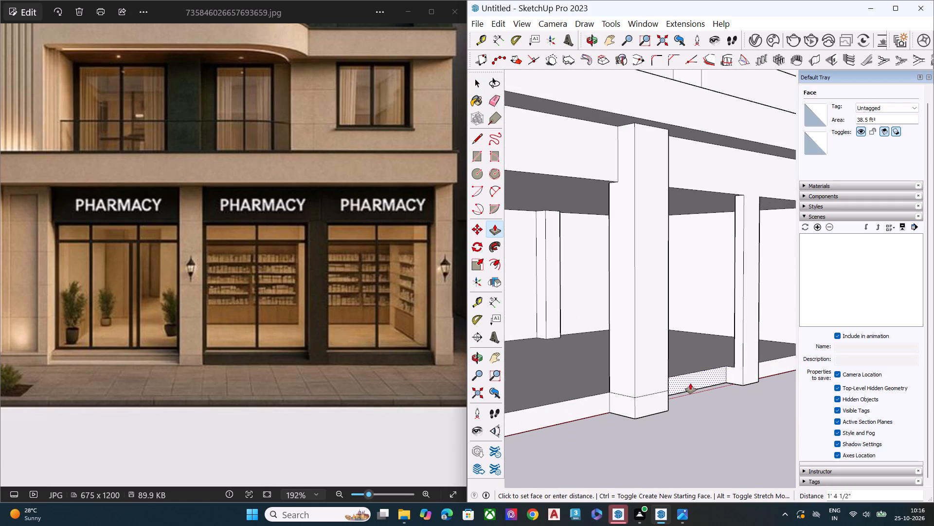
click(703, 392)
key(space)
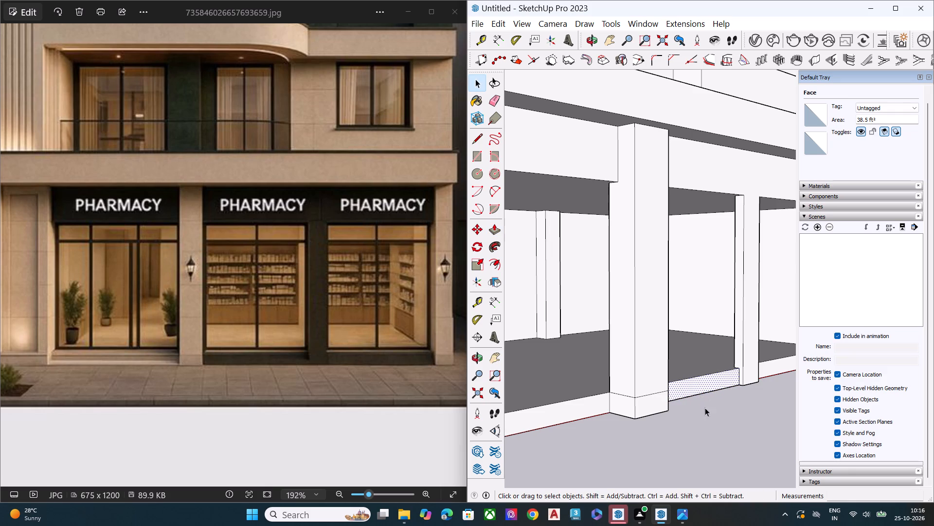
click(709, 415)
Draw lines at sill height about 3' 11 7/8" along the end pillar's inner side and across its front face.
scroll(680, 426, down, 7)
middle_drag(725, 425, 755, 424)
scroll(744, 395, up, 1)
scroll(739, 389, down, 3)
scroll(738, 388, up, 2)
scroll(738, 387, down, 1)
scroll(738, 387, up, 5)
scroll(625, 406, down, 6)
middle_drag(705, 411, 726, 383)
scroll(726, 383, up, 3)
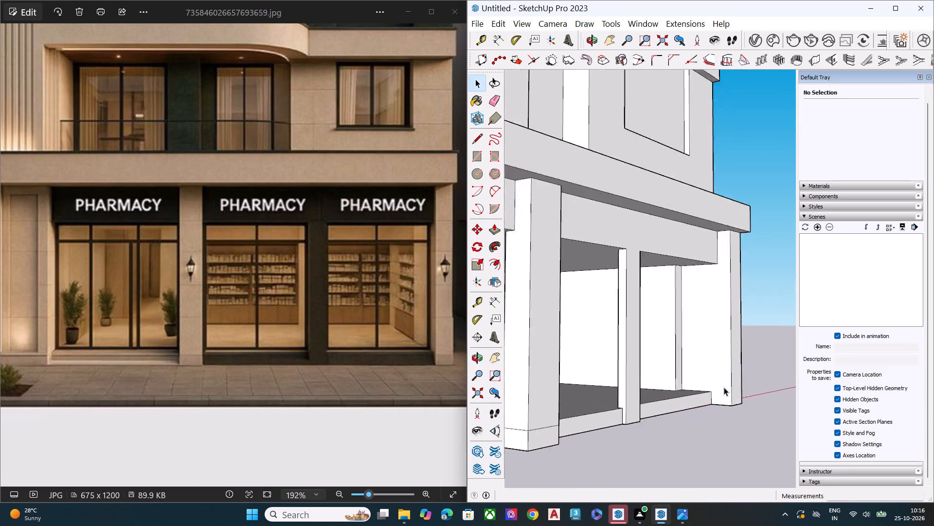
scroll(724, 387, up, 6)
middle_drag(716, 425, 642, 427)
key(l)
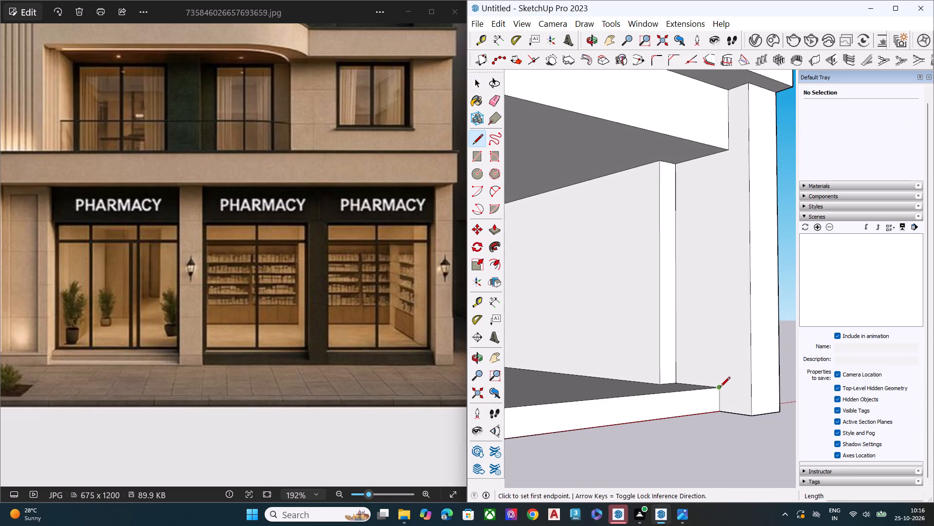
click(720, 388)
click(750, 391)
click(753, 392)
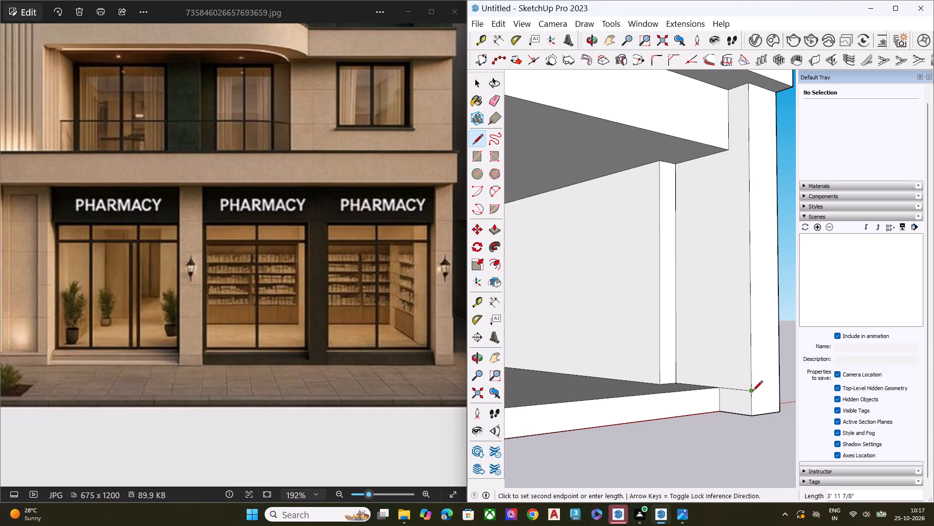
click(779, 388)
key(space)
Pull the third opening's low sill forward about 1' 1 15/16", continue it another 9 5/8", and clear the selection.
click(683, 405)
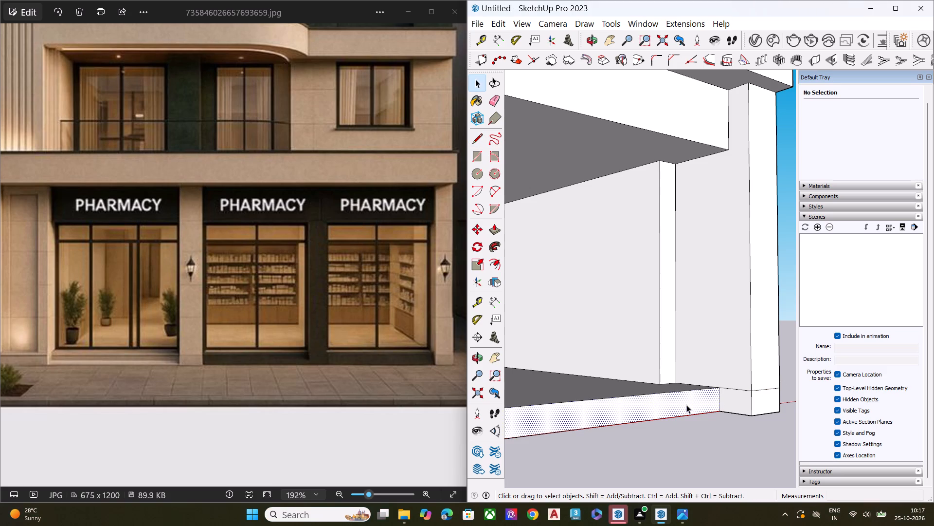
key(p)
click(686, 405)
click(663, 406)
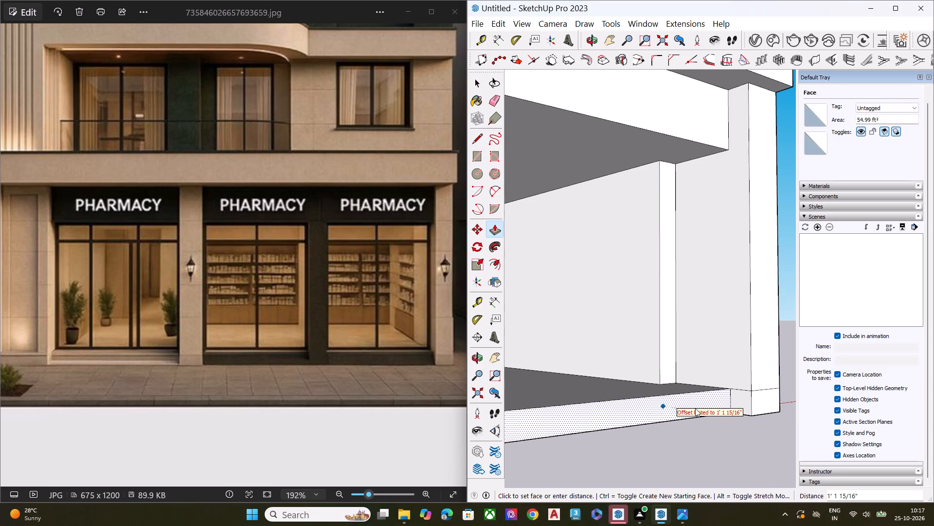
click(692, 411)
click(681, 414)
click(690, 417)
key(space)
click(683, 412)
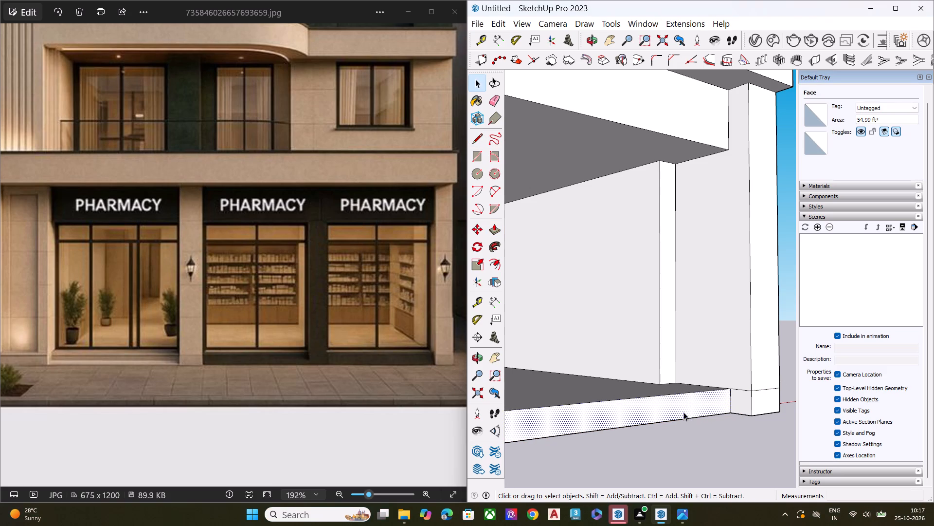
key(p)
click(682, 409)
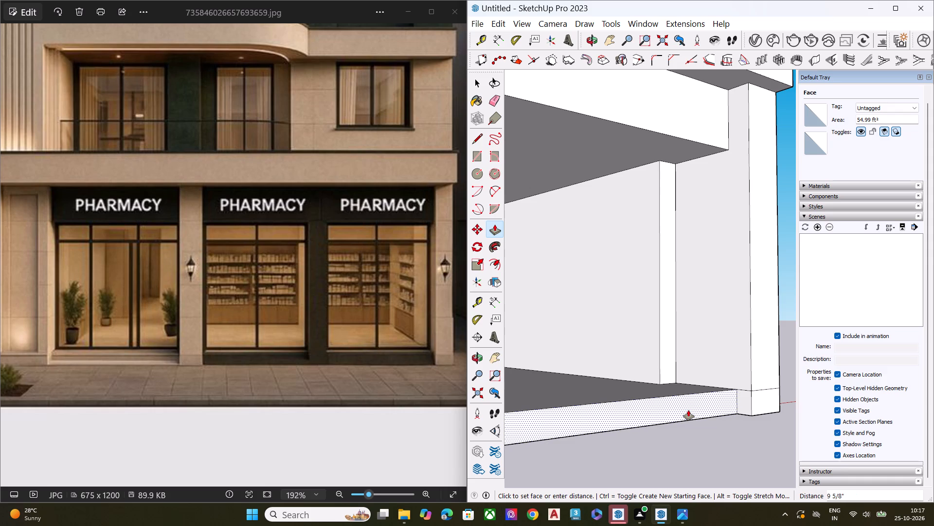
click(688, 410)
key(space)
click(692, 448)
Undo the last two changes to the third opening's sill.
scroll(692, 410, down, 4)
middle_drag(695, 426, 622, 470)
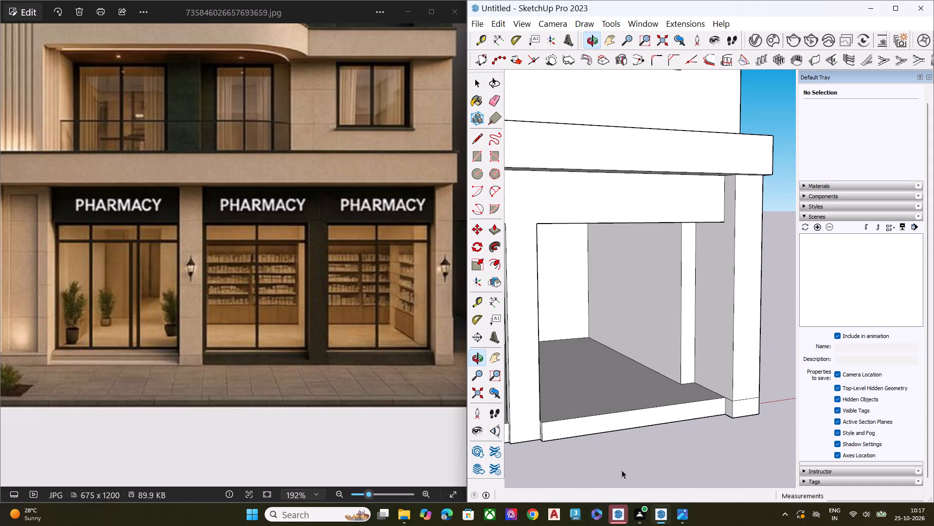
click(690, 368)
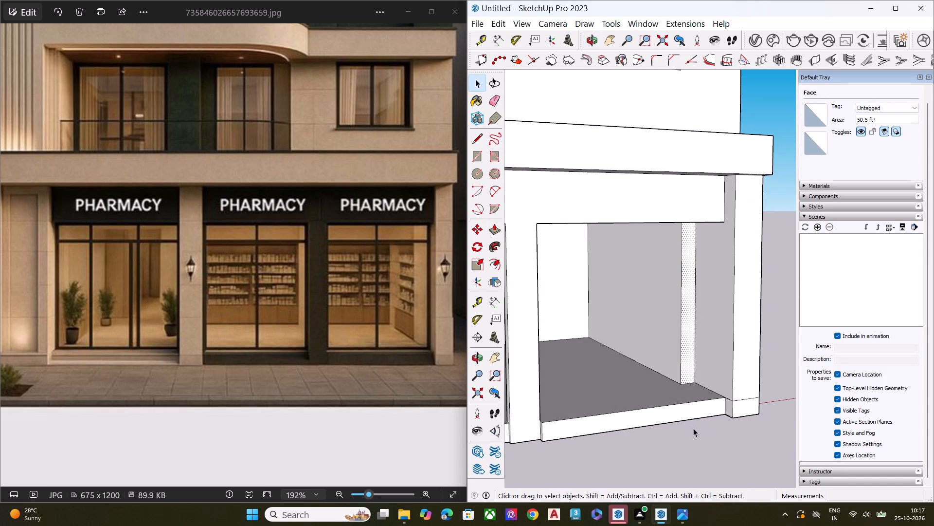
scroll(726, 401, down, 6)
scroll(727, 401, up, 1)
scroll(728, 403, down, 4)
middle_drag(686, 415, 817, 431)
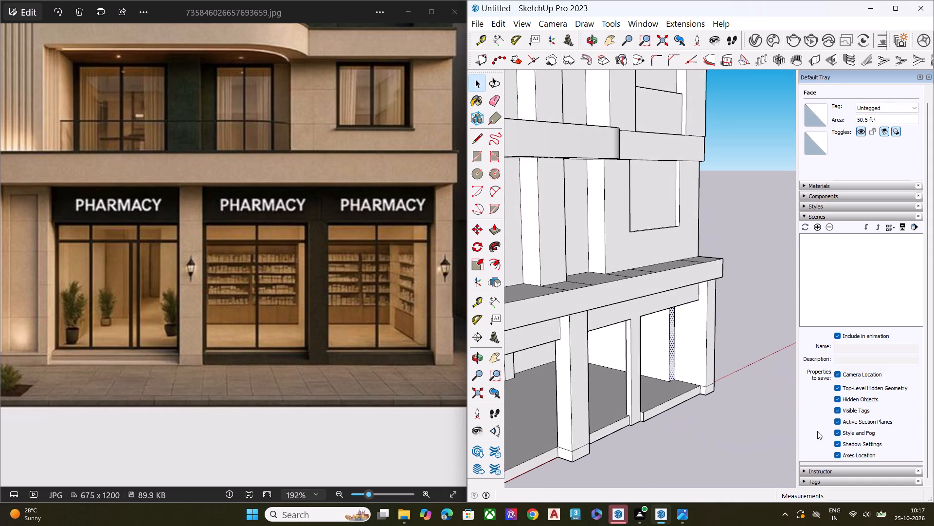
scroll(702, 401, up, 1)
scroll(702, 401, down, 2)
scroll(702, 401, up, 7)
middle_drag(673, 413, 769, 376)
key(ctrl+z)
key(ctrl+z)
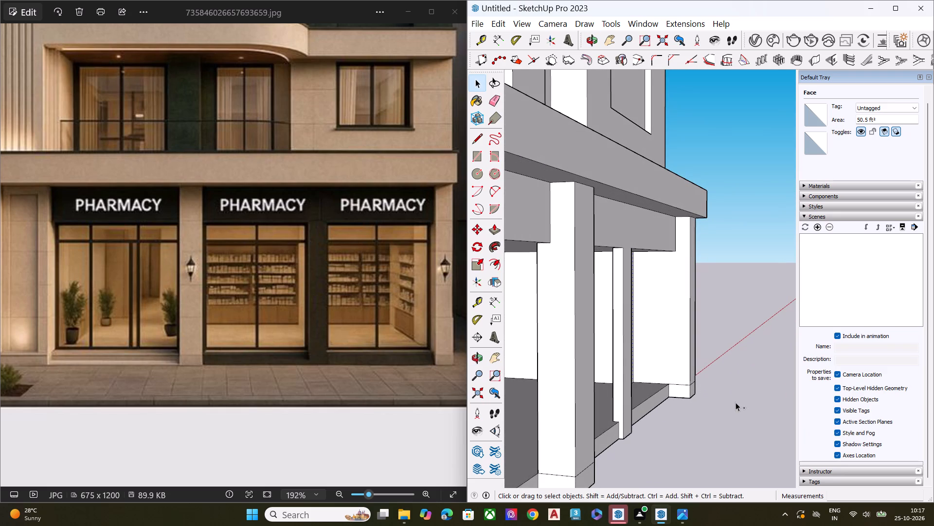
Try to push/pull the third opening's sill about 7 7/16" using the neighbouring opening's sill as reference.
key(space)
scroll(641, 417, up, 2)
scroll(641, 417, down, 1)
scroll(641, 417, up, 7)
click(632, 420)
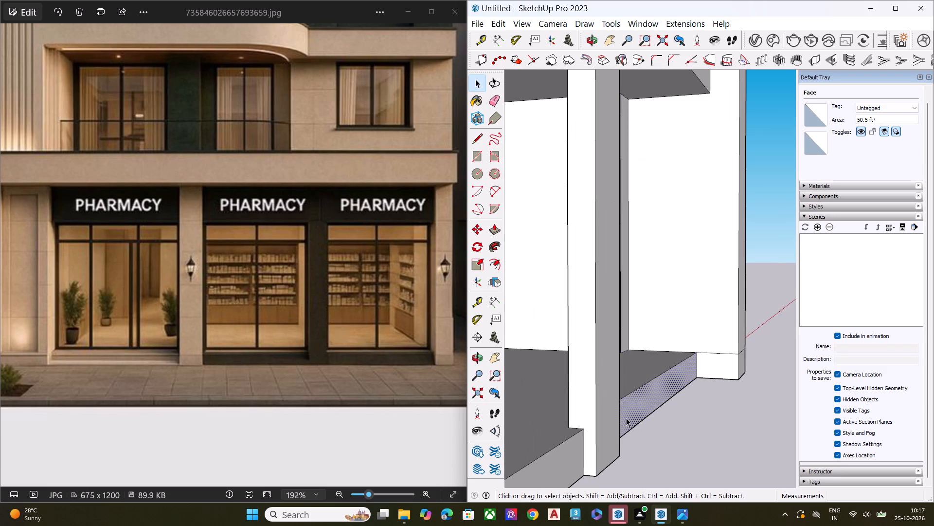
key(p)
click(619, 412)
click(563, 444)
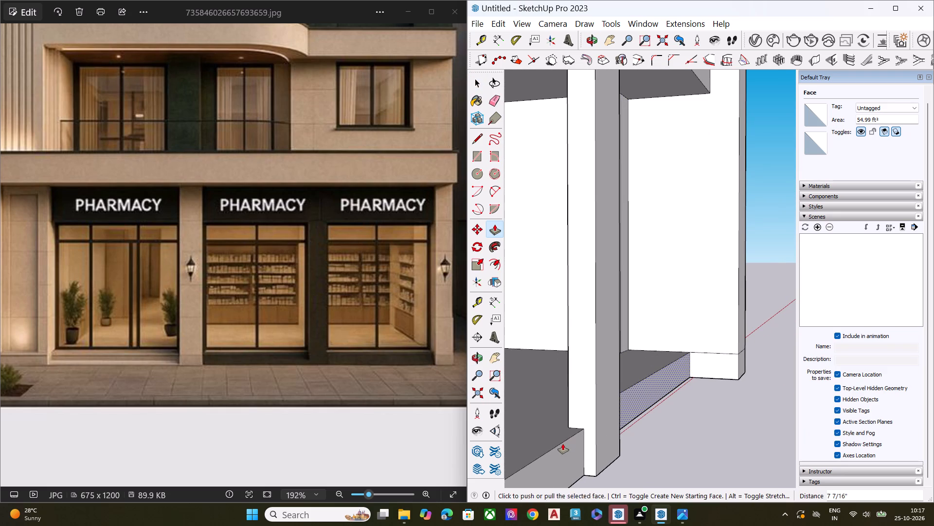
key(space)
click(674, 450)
Pull the third opening's low sill forward about 1' 1 15/16", flush with the neighbouring opening's sill, and clear the selection.
click(631, 406)
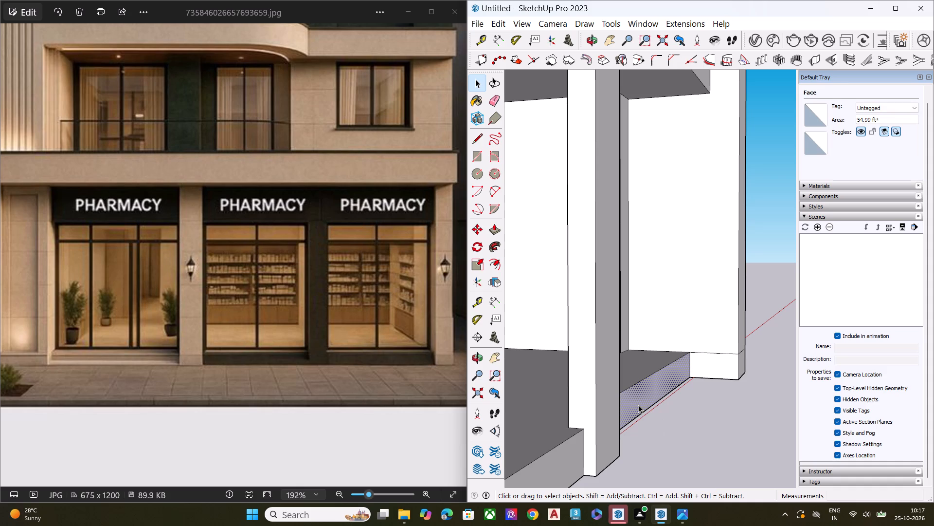
key(p)
click(639, 401)
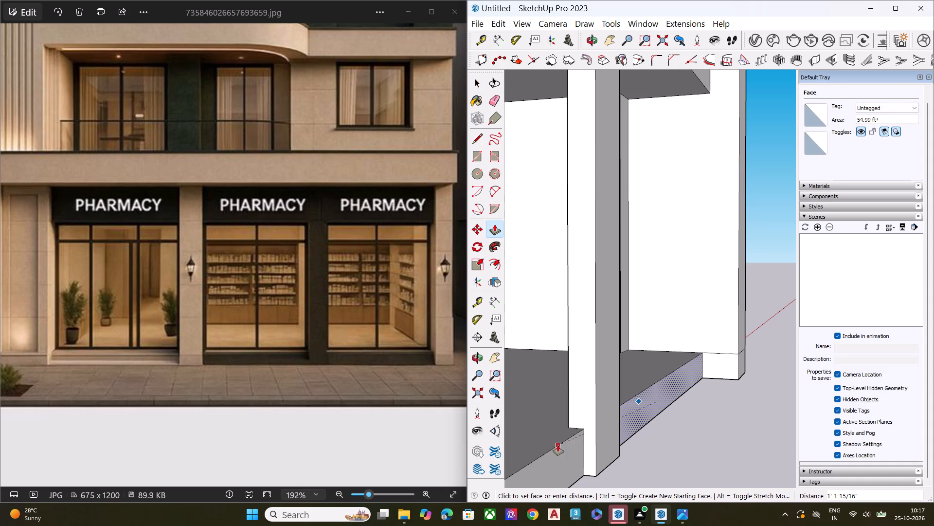
click(558, 445)
key(space)
click(693, 457)
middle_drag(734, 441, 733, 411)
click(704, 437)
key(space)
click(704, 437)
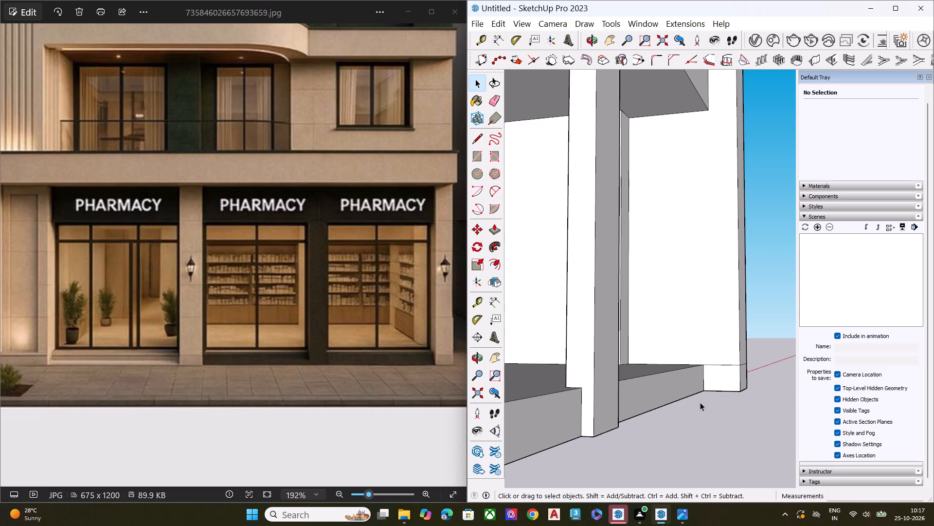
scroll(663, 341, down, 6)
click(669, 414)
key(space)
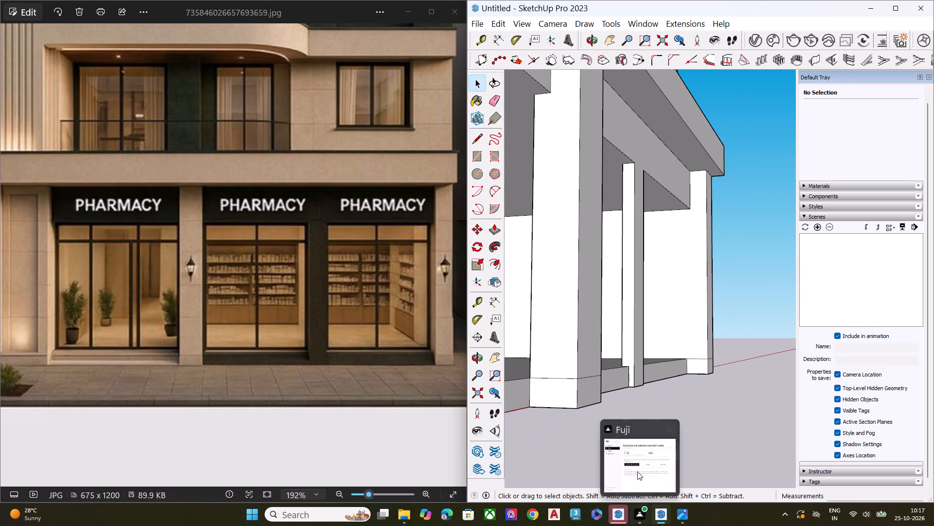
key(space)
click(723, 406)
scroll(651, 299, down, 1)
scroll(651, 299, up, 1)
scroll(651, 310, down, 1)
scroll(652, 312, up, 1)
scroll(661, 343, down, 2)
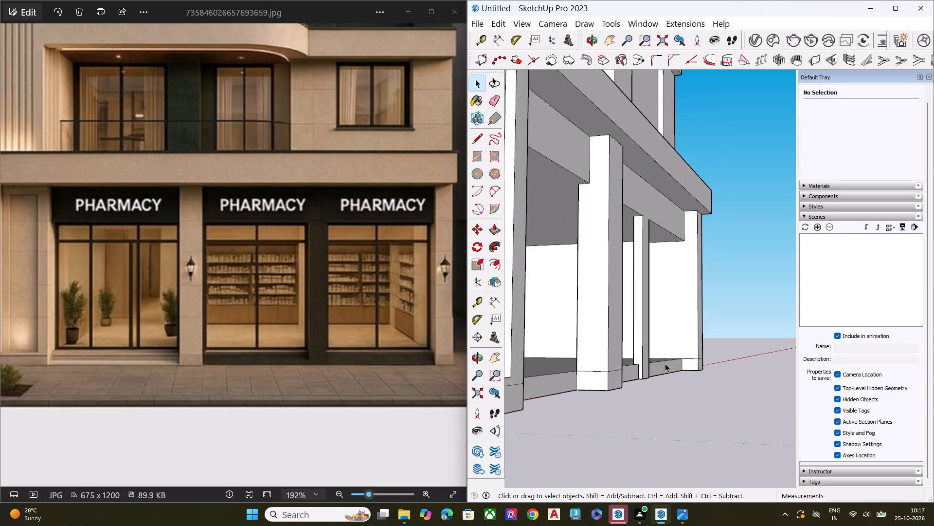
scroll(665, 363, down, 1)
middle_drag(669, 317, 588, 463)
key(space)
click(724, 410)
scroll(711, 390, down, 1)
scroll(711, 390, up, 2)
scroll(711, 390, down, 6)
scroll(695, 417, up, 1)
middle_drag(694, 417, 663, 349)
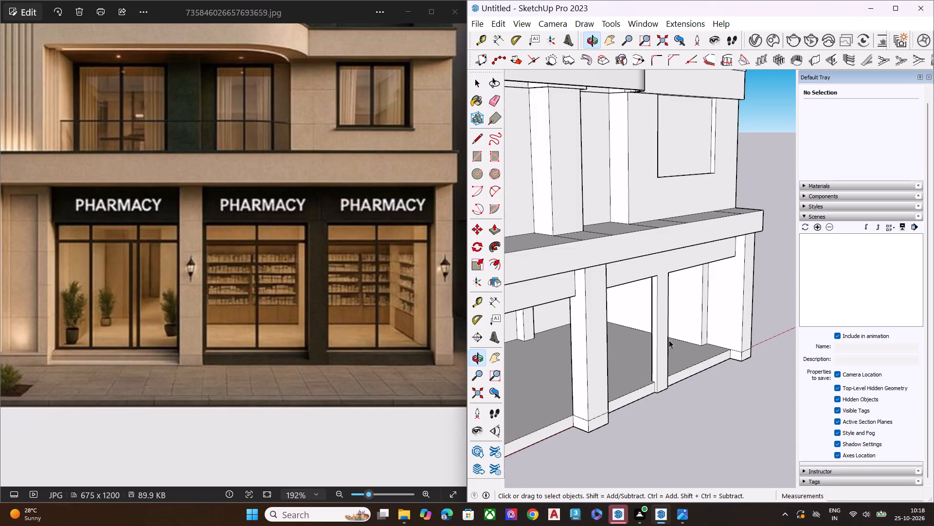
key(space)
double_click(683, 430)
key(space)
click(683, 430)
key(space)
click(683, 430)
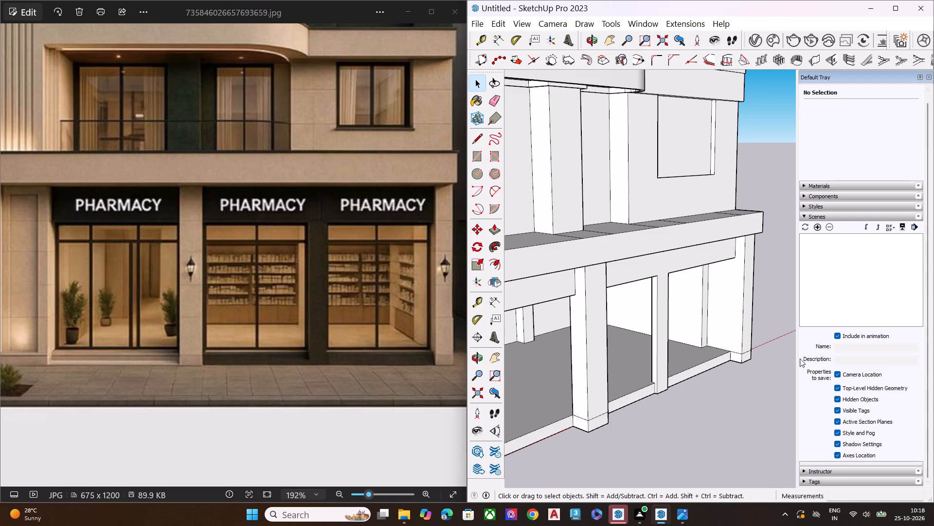
Erase the first four stray dividing lines across the top of the ledge above the pharmacy, starting beside the ribbed wall.
scroll(666, 411, down, 4)
scroll(665, 401, up, 2)
scroll(666, 399, down, 2)
middle_drag(668, 373, 668, 477)
key(space)
scroll(628, 306, up, 8)
scroll(644, 328, down, 1)
scroll(644, 330, up, 1)
scroll(647, 333, down, 7)
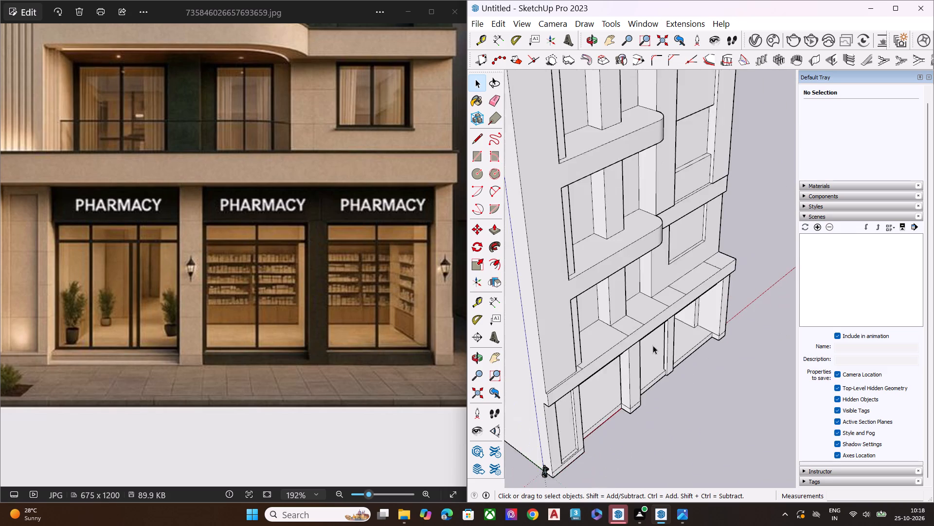
scroll(653, 345, down, 1)
middle_drag(652, 343, 667, 405)
scroll(622, 243, up, 6)
scroll(622, 243, down, 1)
scroll(622, 243, up, 5)
scroll(647, 344, down, 6)
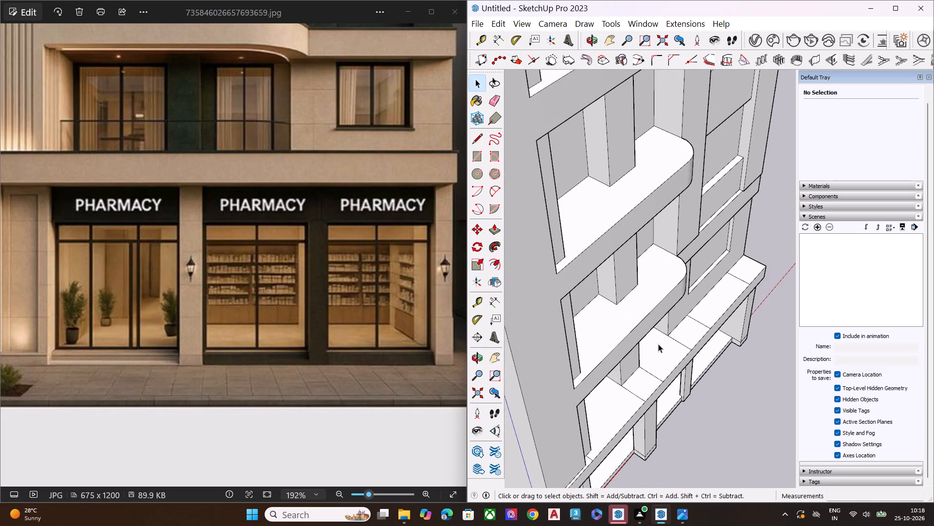
middle_drag(648, 357, 622, 377)
scroll(626, 389, up, 2)
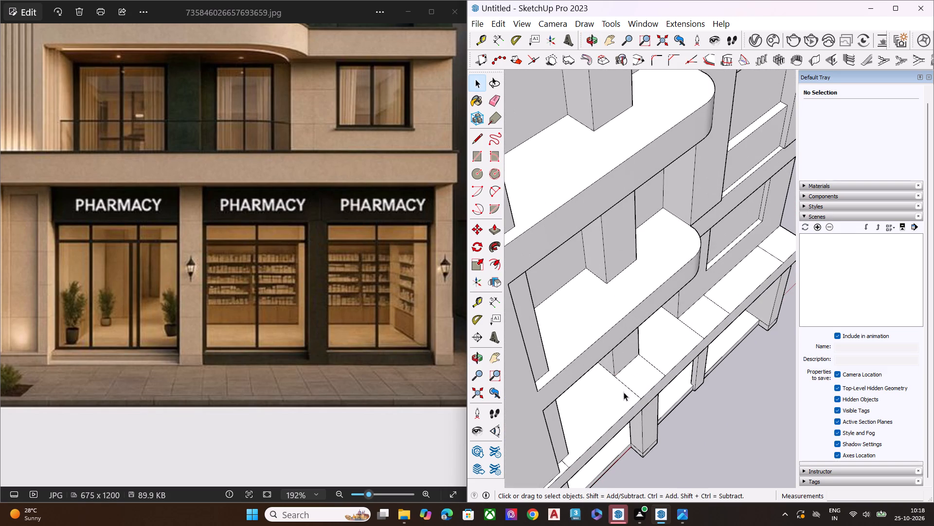
key(e)
scroll(574, 466, up, 7)
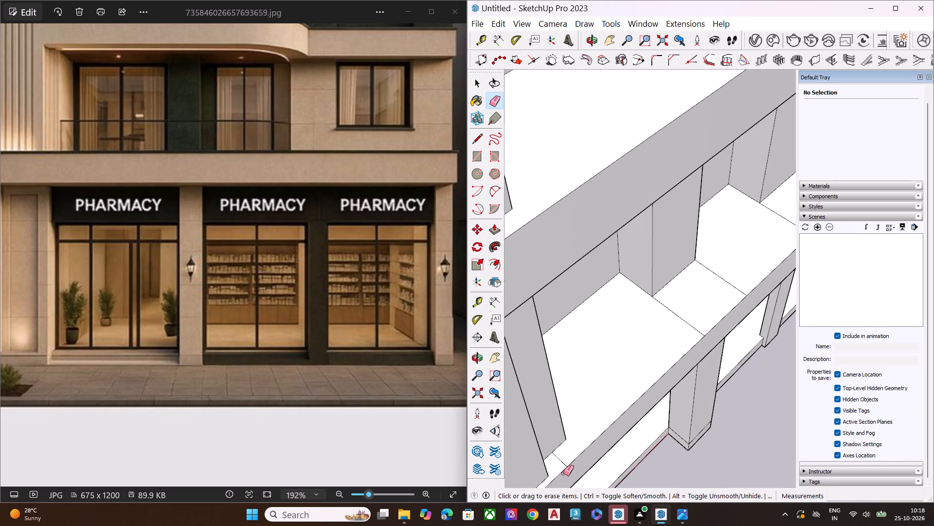
click(562, 460)
click(693, 326)
click(733, 285)
scroll(520, 391, down, 6)
scroll(745, 246, up, 3)
scroll(747, 242, down, 2)
scroll(747, 242, up, 1)
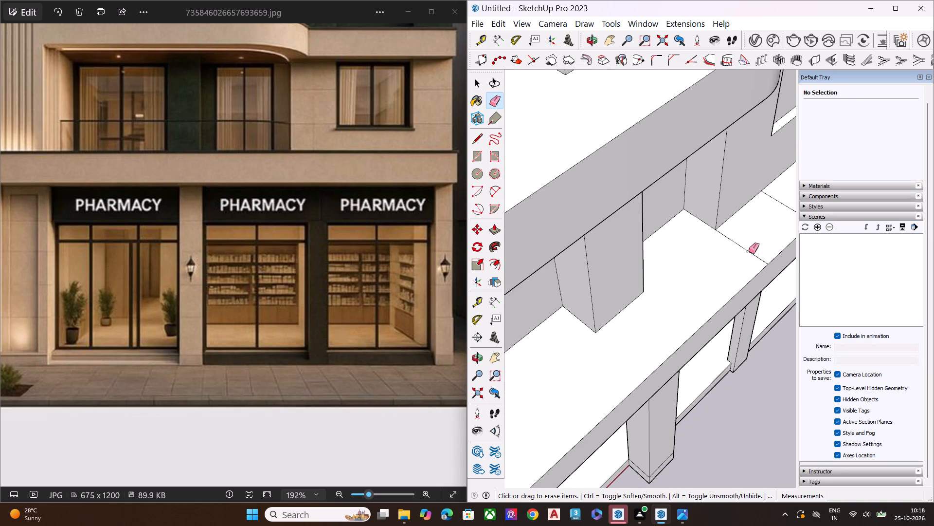
click(749, 251)
Erase the remaining stray dividing lines on the ledge top below the single-window bay, out to the ledge's far end.
scroll(642, 315, down, 2)
scroll(613, 333, up, 1)
scroll(612, 334, down, 4)
scroll(606, 343, up, 2)
scroll(606, 345, down, 5)
scroll(595, 336, up, 2)
scroll(587, 339, down, 7)
scroll(740, 279, up, 3)
scroll(740, 279, down, 2)
scroll(741, 279, up, 5)
scroll(736, 281, down, 1)
scroll(733, 284, up, 1)
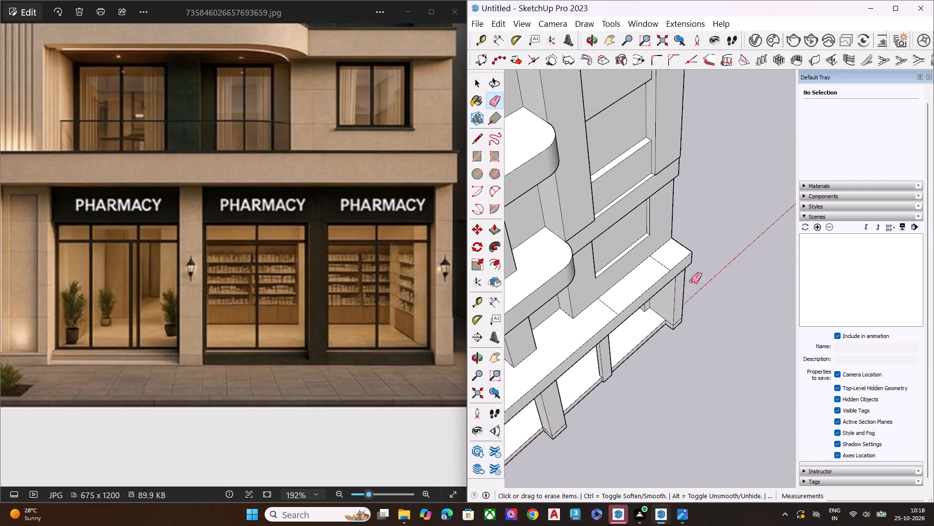
scroll(685, 277, up, 2)
scroll(682, 277, down, 1)
scroll(682, 277, up, 7)
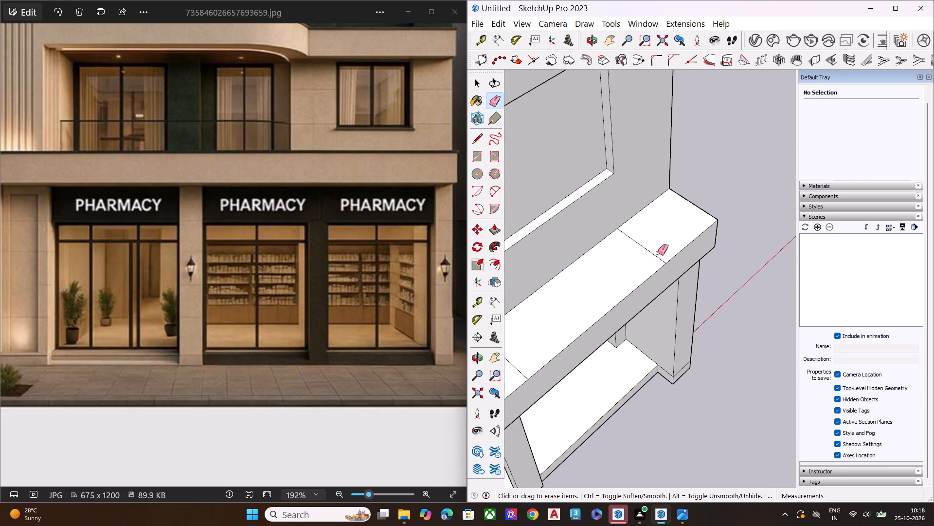
click(656, 253)
click(655, 254)
scroll(676, 271, down, 1)
scroll(676, 271, up, 1)
scroll(676, 271, down, 4)
scroll(569, 332, down, 1)
scroll(567, 335, up, 1)
scroll(563, 339, down, 2)
scroll(563, 339, up, 1)
click(570, 334)
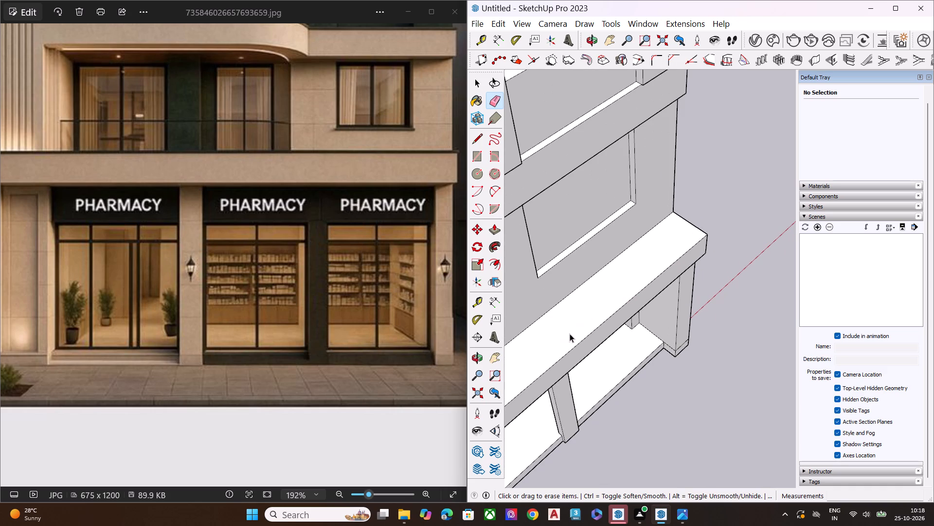
key(space)
Examine the façade's balconies and window bay against the reference image, focusing on the single window above the pharmacy.
scroll(591, 330, down, 7)
scroll(203, 355, down, 8)
scroll(239, 171, up, 6)
scroll(449, 251, down, 14)
scroll(764, 251, up, 1)
scroll(764, 255, down, 2)
middle_drag(606, 220, 625, 111)
key(space)
scroll(635, 107, up, 1)
scroll(641, 106, down, 1)
scroll(641, 106, up, 3)
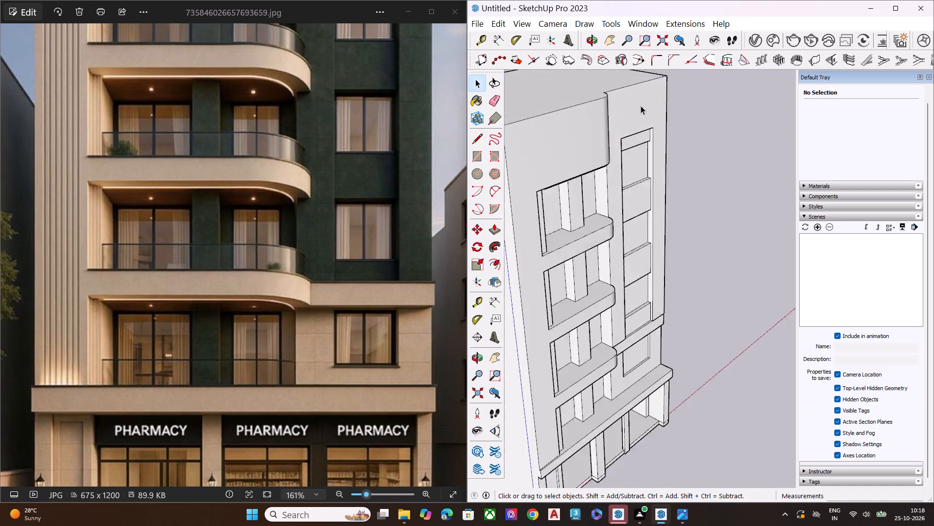
scroll(641, 106, up, 4)
middle_drag(604, 223, 648, 53)
scroll(648, 53, up, 1)
scroll(672, 131, down, 5)
middle_drag(552, 188, 680, 97)
scroll(622, 68, up, 3)
scroll(683, 107, down, 1)
scroll(683, 112, up, 2)
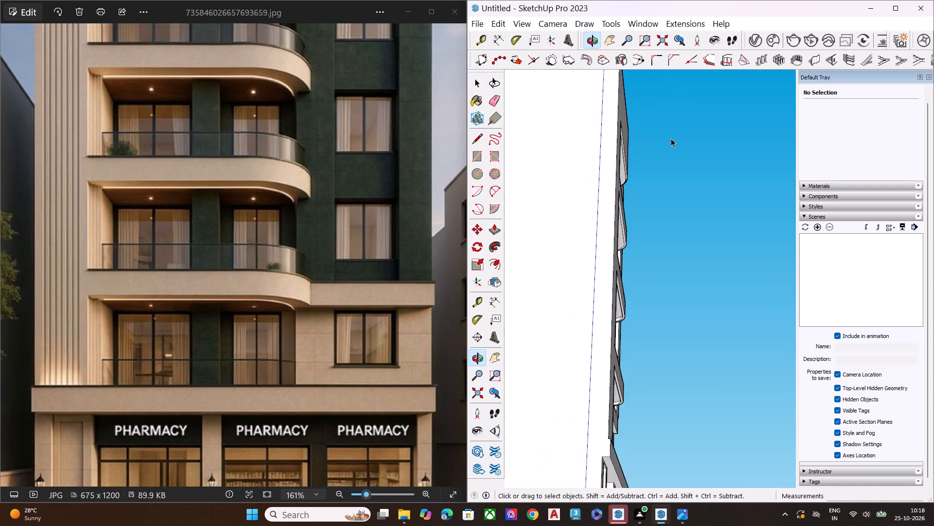
scroll(671, 138, up, 2)
middle_drag(654, 180, 527, 178)
scroll(685, 174, down, 9)
middle_drag(688, 254, 529, 280)
scroll(638, 317, up, 7)
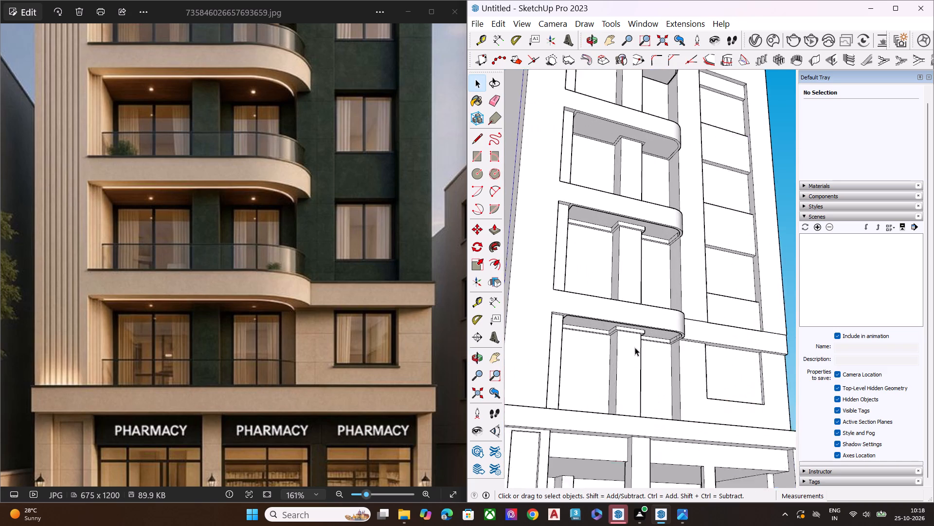
scroll(635, 347, up, 3)
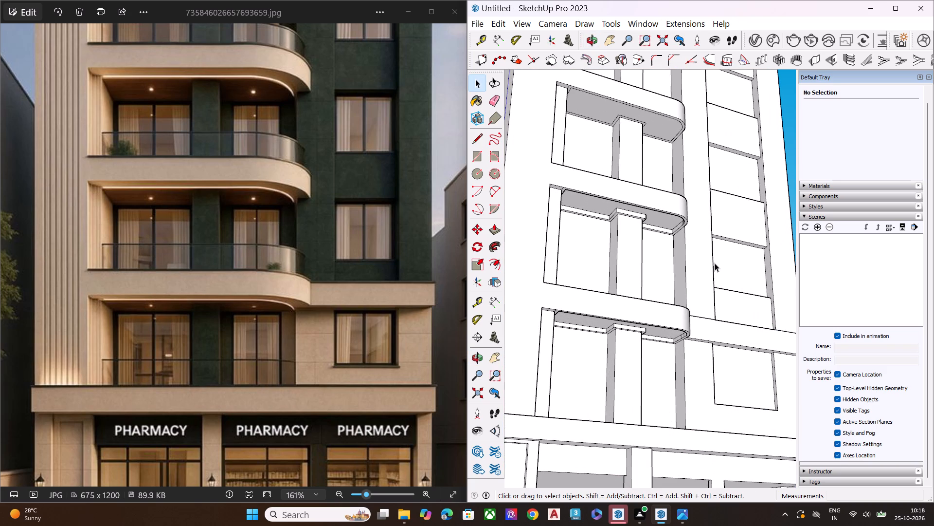
scroll(339, 382, up, 4)
scroll(340, 382, down, 1)
scroll(341, 382, up, 3)
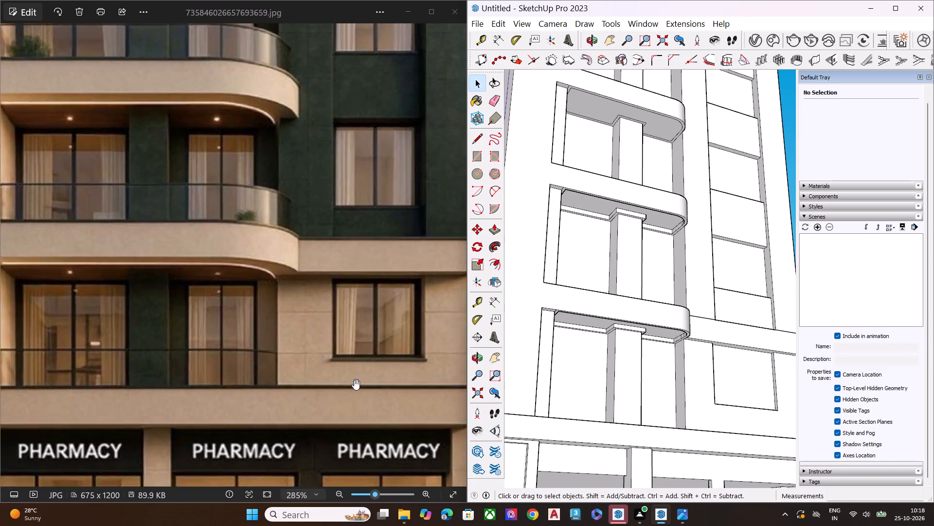
scroll(354, 379, up, 4)
middle_drag(380, 346, 287, 383)
scroll(791, 281, down, 6)
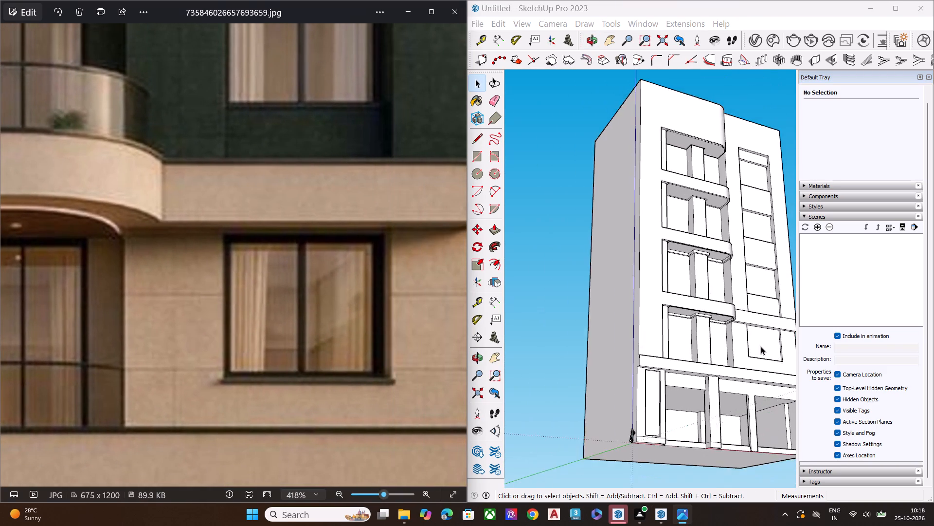
Push the face of the single window directly above the pharmacy ledge inward to form a deep recess, and clear the selection.
key(space)
middle_drag(760, 355, 864, 426)
scroll(785, 367, up, 6)
scroll(750, 336, down, 1)
scroll(750, 336, up, 2)
click(722, 347)
scroll(735, 347, up, 1)
middle_drag(735, 347, 749, 320)
key(p)
click(729, 331)
click(718, 342)
key(space)
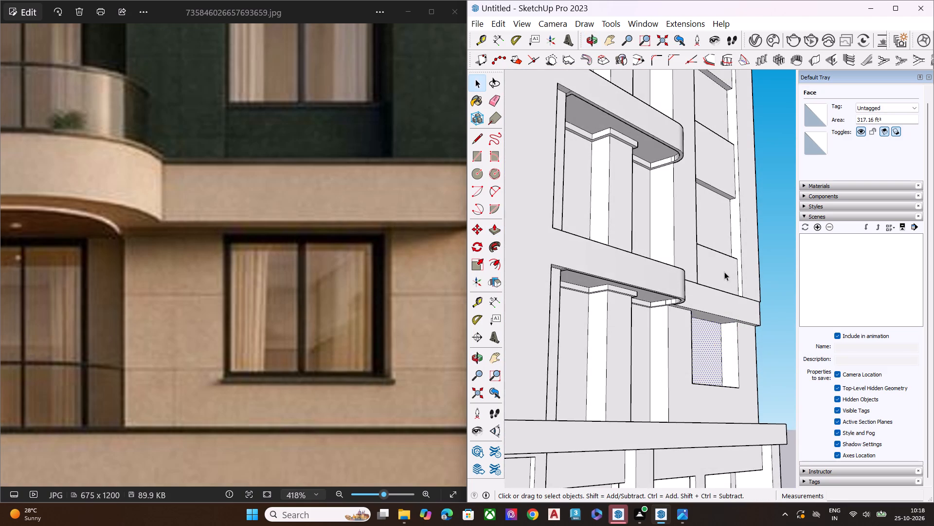
click(776, 363)
Recess the three stacked upper-floor window faces in the same bay by the same depth, and clear the selection.
key(p)
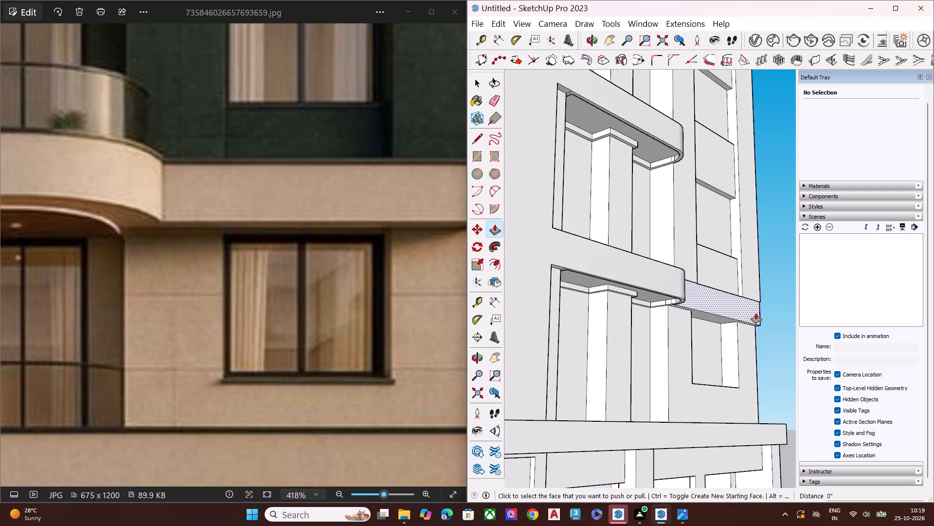
double_click(726, 231)
double_click(715, 114)
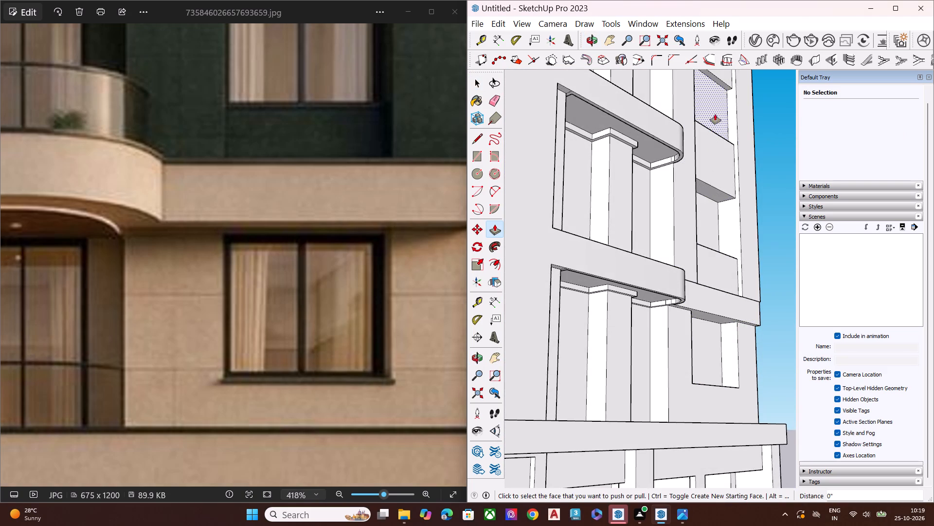
scroll(690, 335, down, 10)
scroll(691, 169, up, 1)
scroll(691, 168, down, 1)
scroll(691, 168, up, 1)
scroll(691, 168, down, 2)
scroll(691, 168, up, 4)
scroll(691, 168, down, 1)
scroll(691, 168, up, 6)
scroll(691, 168, down, 1)
scroll(691, 168, up, 1)
click(720, 191)
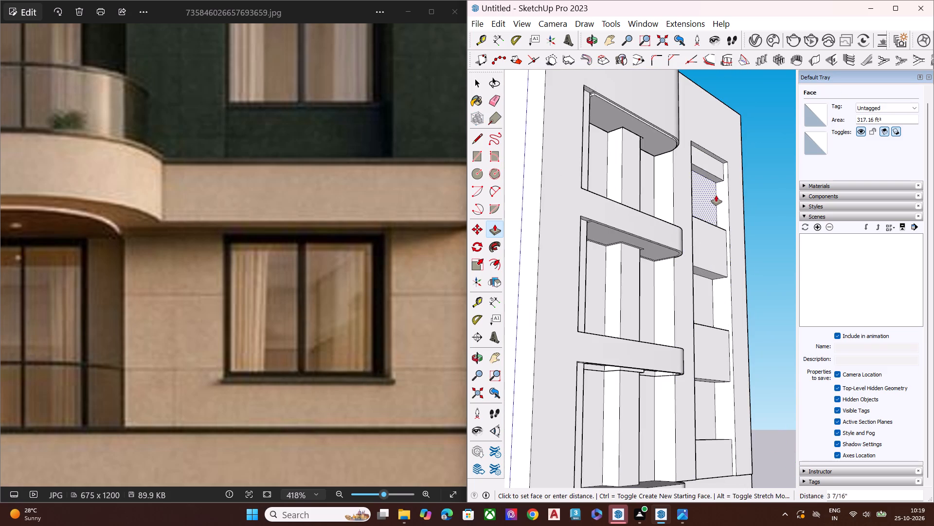
key(space)
key(p)
double_click(714, 199)
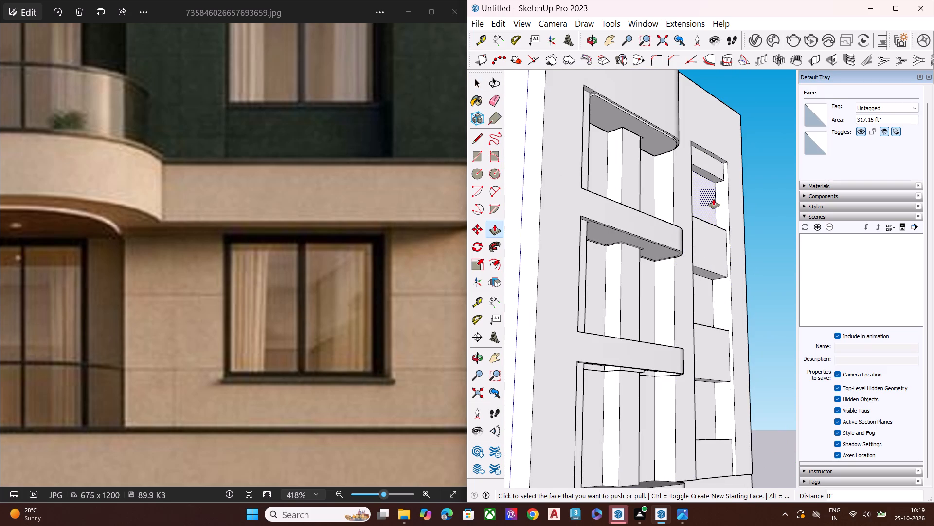
key(space)
click(765, 212)
Inspect the recessed window bay and balconies from several angles and compare them with the full reference image.
middle_drag(745, 213, 739, 316)
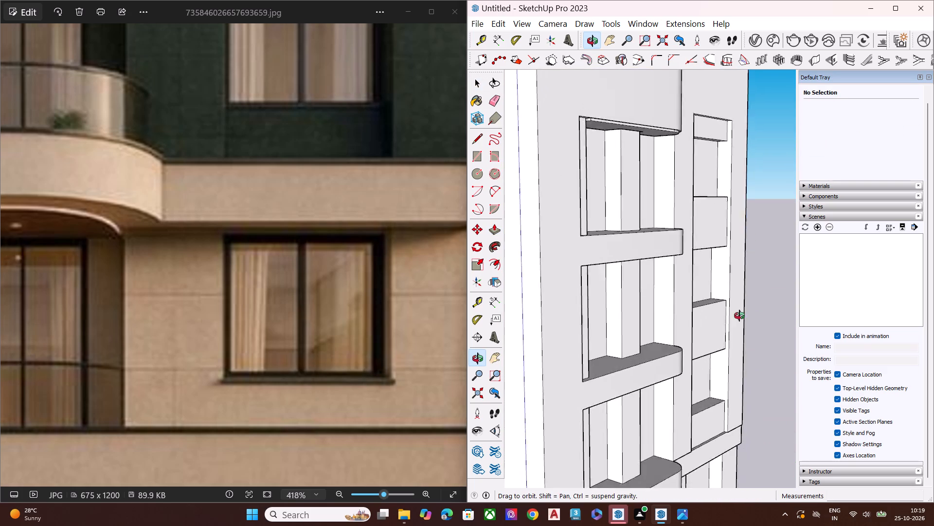
middle_drag(739, 316, 514, 346)
middle_drag(790, 342, 490, 342)
middle_drag(599, 352, 648, 249)
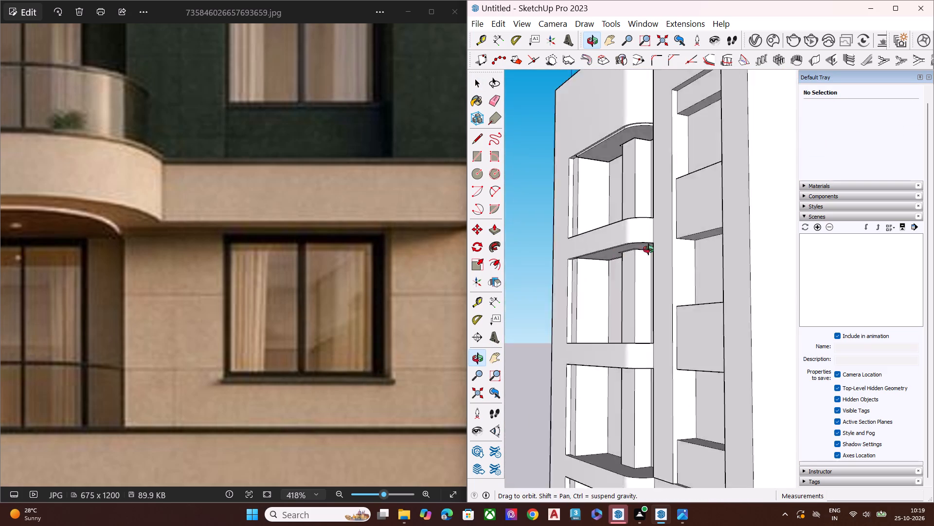
middle_drag(648, 249, 896, 224)
middle_drag(723, 344, 916, 301)
scroll(878, 322, up, 1)
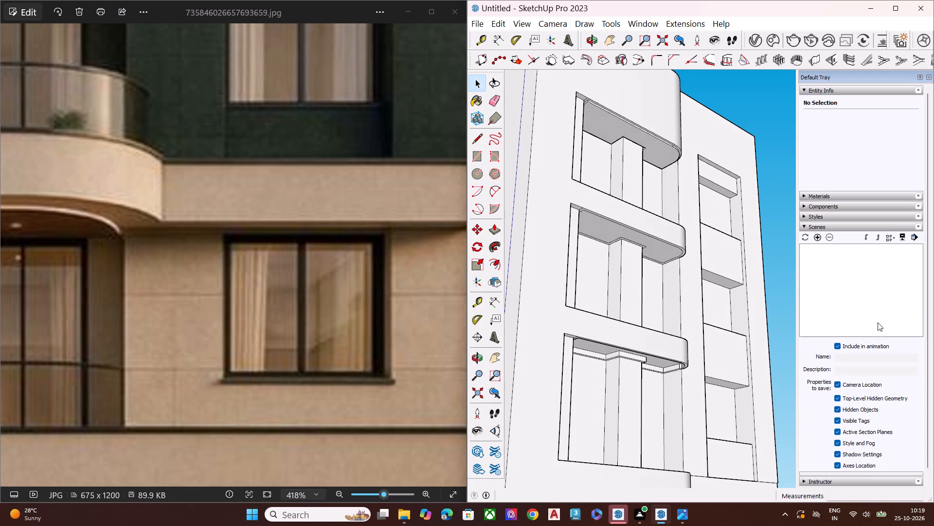
scroll(768, 301, down, 1)
scroll(768, 301, up, 3)
scroll(768, 300, down, 4)
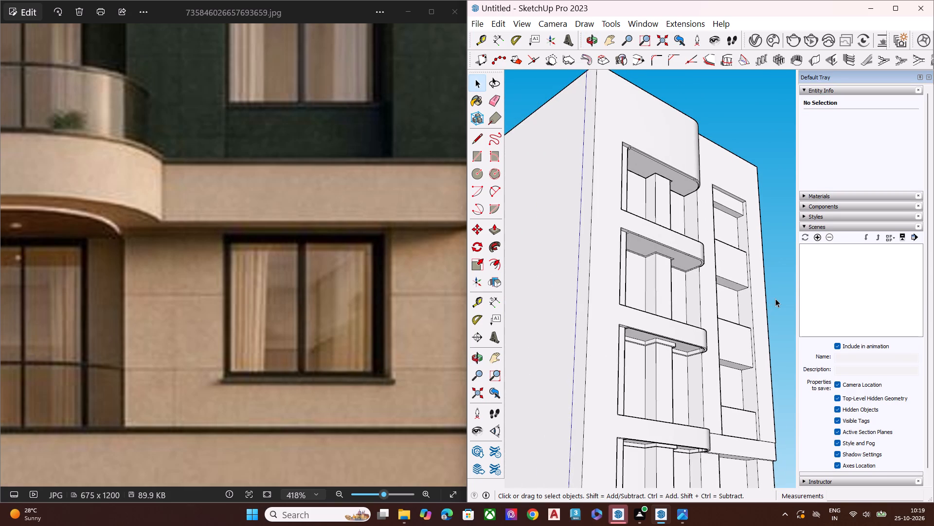
scroll(541, 327, down, 6)
scroll(401, 301, down, 1)
scroll(401, 301, up, 1)
scroll(401, 301, down, 2)
scroll(401, 302, up, 2)
scroll(397, 310, down, 14)
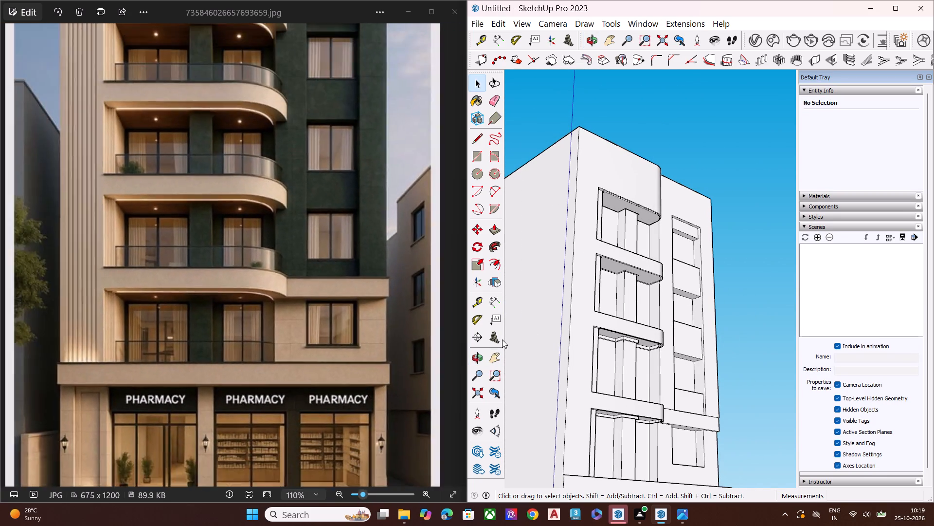
middle_drag(672, 313, 490, 436)
scroll(622, 316, down, 4)
scroll(649, 350, up, 2)
middle_drag(650, 354, 604, 309)
scroll(713, 323, up, 2)
scroll(713, 323, down, 1)
scroll(714, 323, up, 4)
scroll(663, 314, up, 3)
scroll(663, 314, down, 3)
scroll(663, 314, up, 3)
Push the sill surface of the middle upper-floor window slightly down with Push/Pull, and clear the selection.
middle_drag(687, 310, 597, 414)
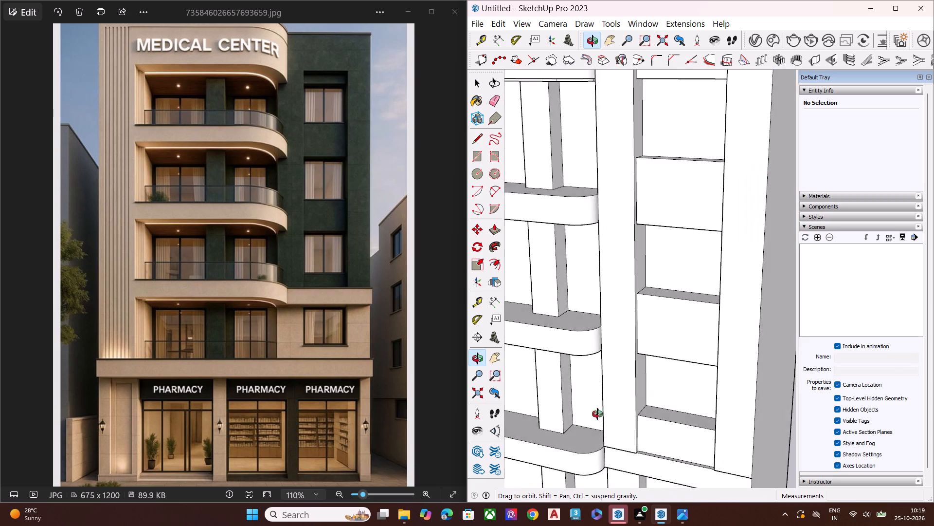
middle_drag(597, 414, 712, 445)
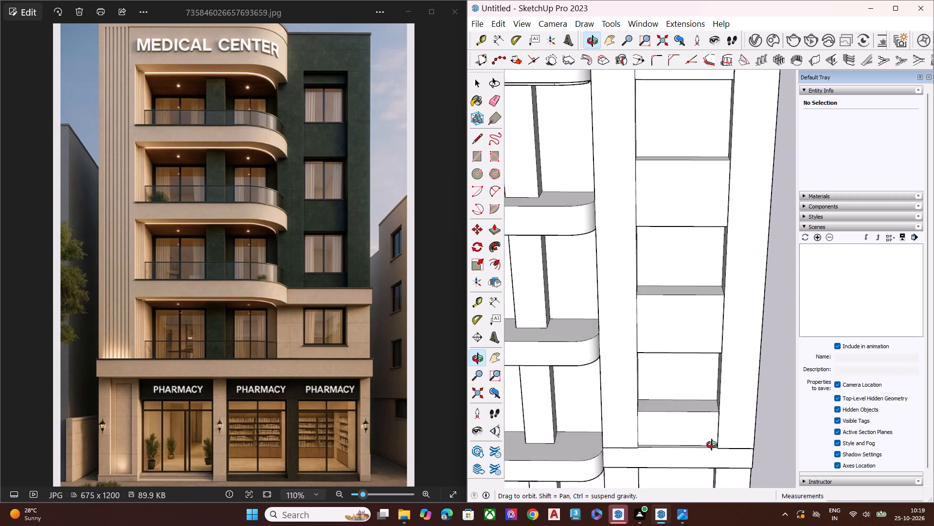
middle_drag(712, 445, 711, 450)
scroll(711, 317, up, 7)
click(696, 300)
key(p)
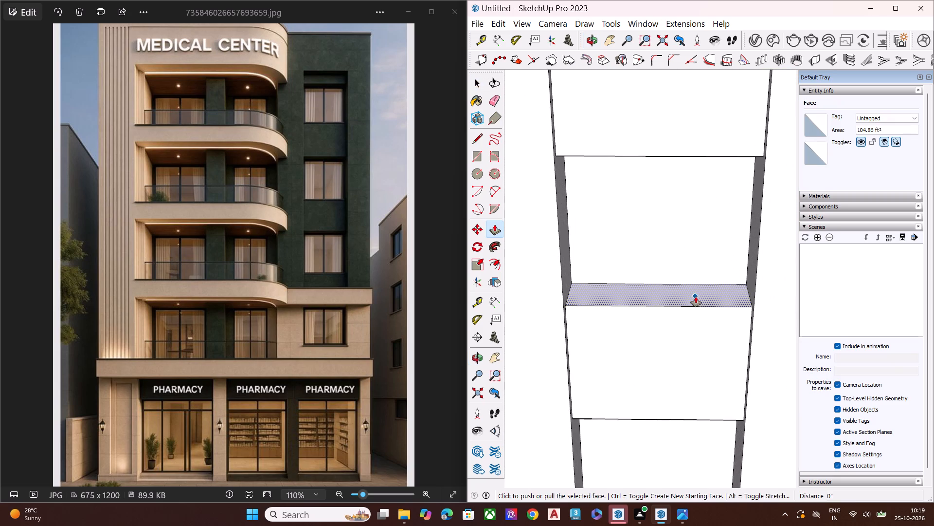
click(696, 297)
click(697, 304)
key(space)
scroll(651, 313, down, 8)
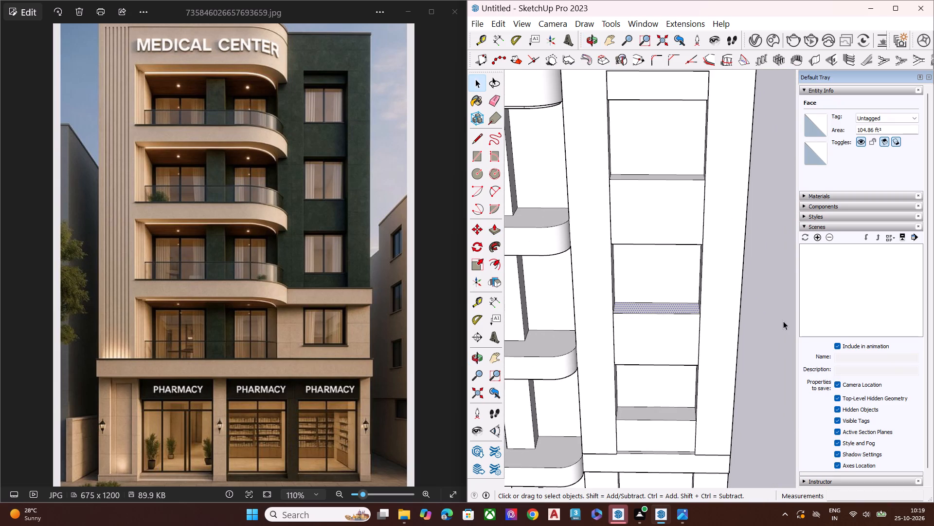
click(783, 321)
Push the sills of the top and lowest windows in the upper-floor bay down by the same distance, and clear the selection.
key(p)
middle_drag(687, 189, 680, 336)
scroll(674, 302, up, 5)
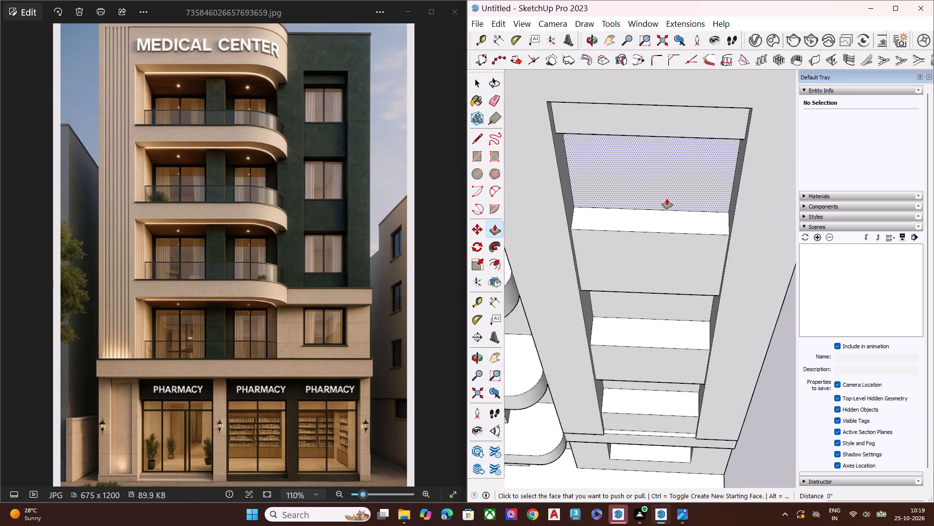
scroll(667, 199, up, 3)
double_click(674, 224)
scroll(672, 219, down, 4)
scroll(681, 250, up, 1)
scroll(681, 251, down, 1)
middle_drag(647, 369, 652, 321)
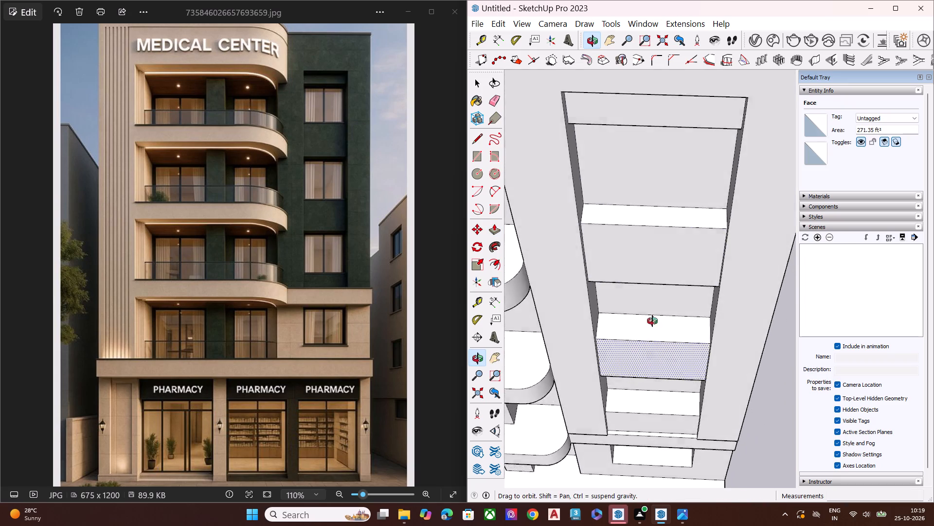
middle_drag(652, 321, 713, 173)
double_click(686, 366)
key(space)
scroll(642, 333, down, 3)
scroll(639, 332, up, 1)
scroll(637, 332, down, 2)
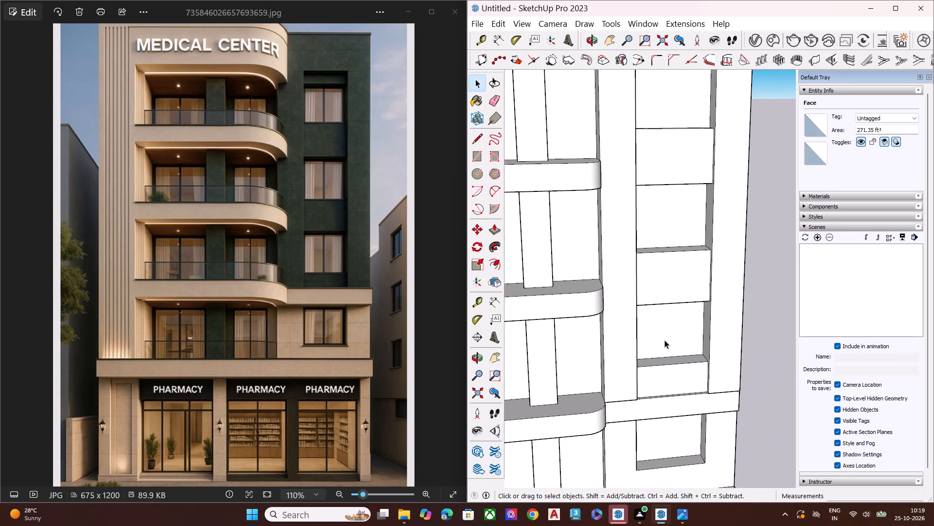
click(772, 369)
Inspect the stacked window bay and the balcony undersides from below, above and the side against the reference image.
middle_drag(732, 381, 731, 226)
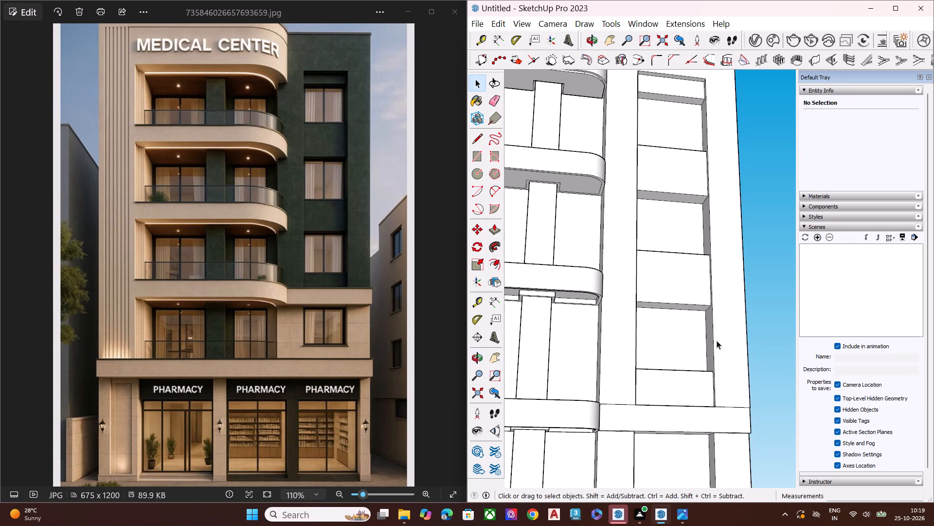
click(768, 372)
scroll(731, 356, down, 2)
key(space)
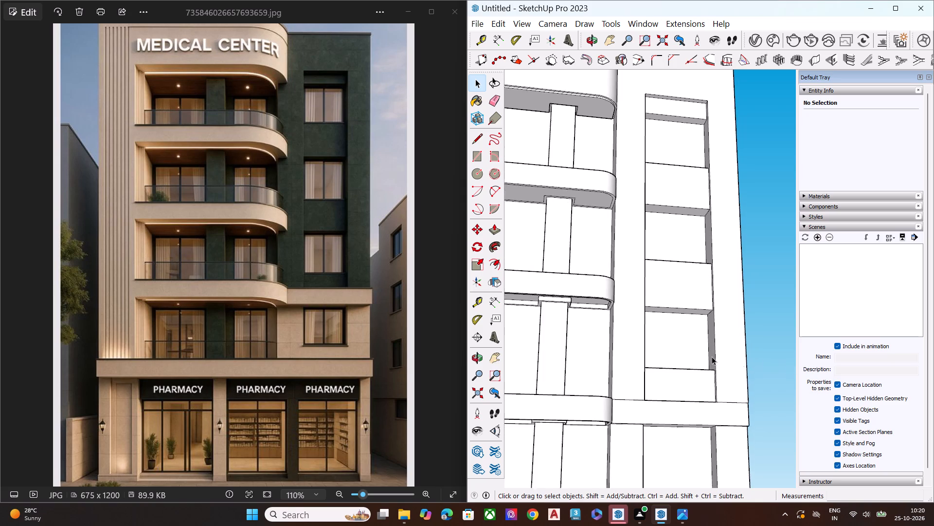
scroll(712, 357, down, 1)
scroll(709, 357, up, 2)
scroll(709, 358, down, 3)
key(space)
click(765, 352)
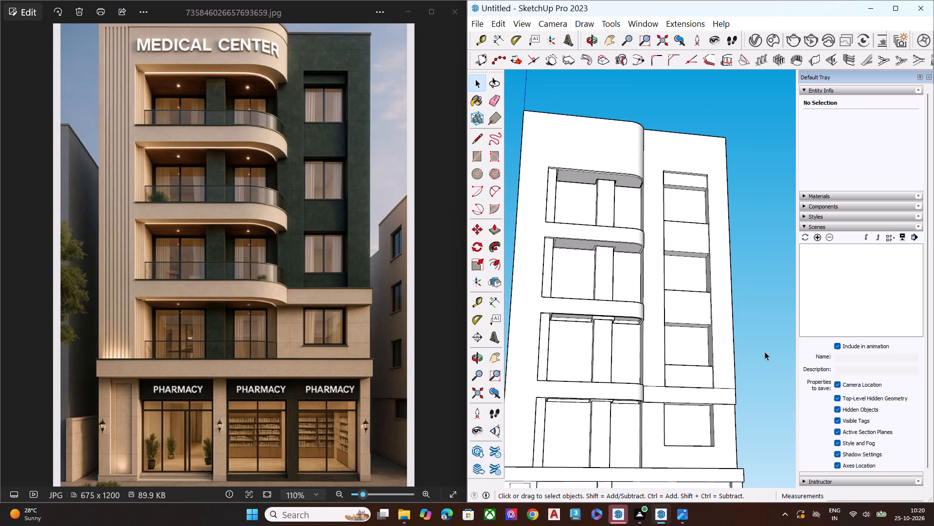
key(space)
scroll(561, 161, down, 8)
scroll(649, 229, up, 1)
middle_drag(651, 231, 661, 414)
key(space)
middle_drag(523, 353, 676, 330)
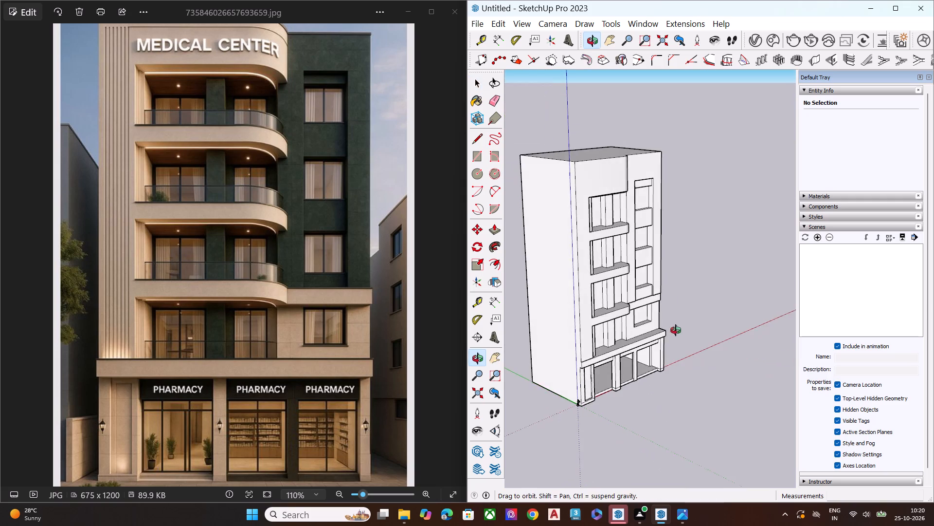
middle_drag(676, 330, 677, 330)
scroll(583, 240, up, 6)
scroll(582, 243, down, 2)
scroll(582, 243, up, 3)
middle_drag(625, 199, 621, 75)
scroll(622, 84, up, 5)
scroll(636, 117, down, 1)
scroll(636, 117, up, 2)
key(space)
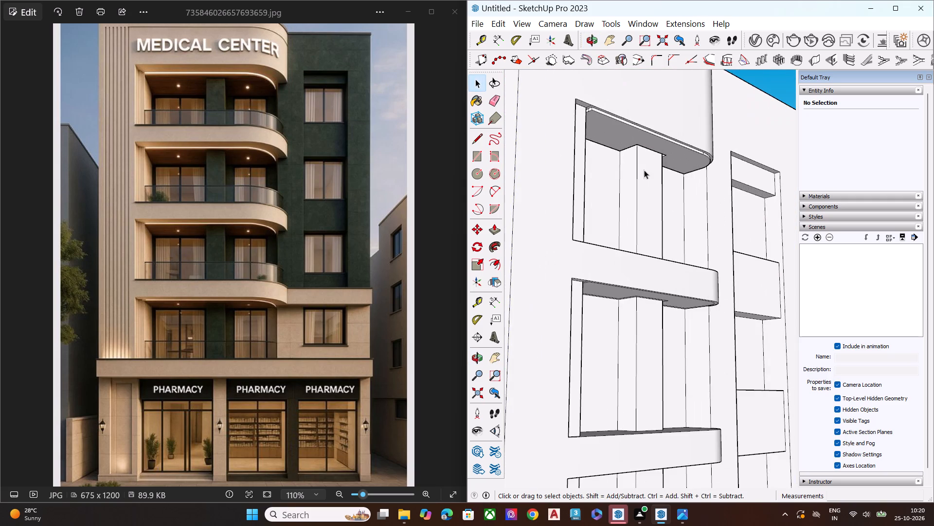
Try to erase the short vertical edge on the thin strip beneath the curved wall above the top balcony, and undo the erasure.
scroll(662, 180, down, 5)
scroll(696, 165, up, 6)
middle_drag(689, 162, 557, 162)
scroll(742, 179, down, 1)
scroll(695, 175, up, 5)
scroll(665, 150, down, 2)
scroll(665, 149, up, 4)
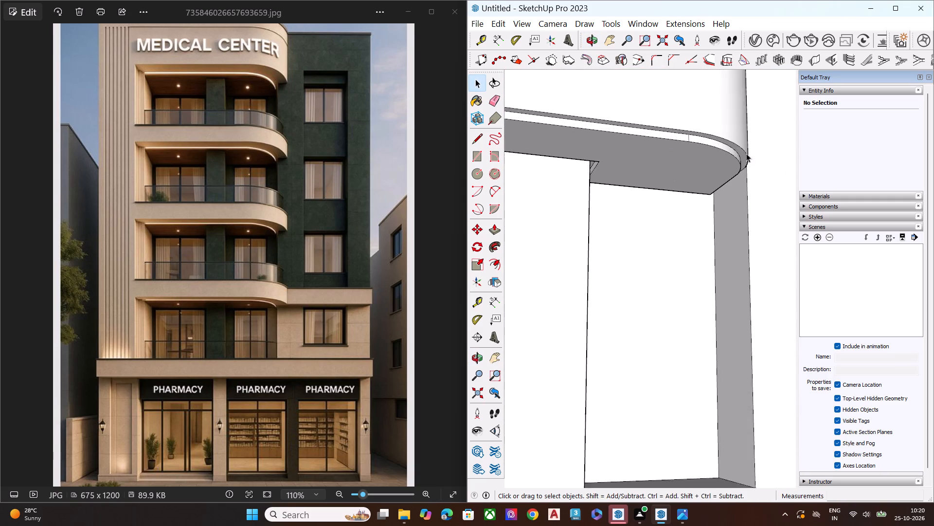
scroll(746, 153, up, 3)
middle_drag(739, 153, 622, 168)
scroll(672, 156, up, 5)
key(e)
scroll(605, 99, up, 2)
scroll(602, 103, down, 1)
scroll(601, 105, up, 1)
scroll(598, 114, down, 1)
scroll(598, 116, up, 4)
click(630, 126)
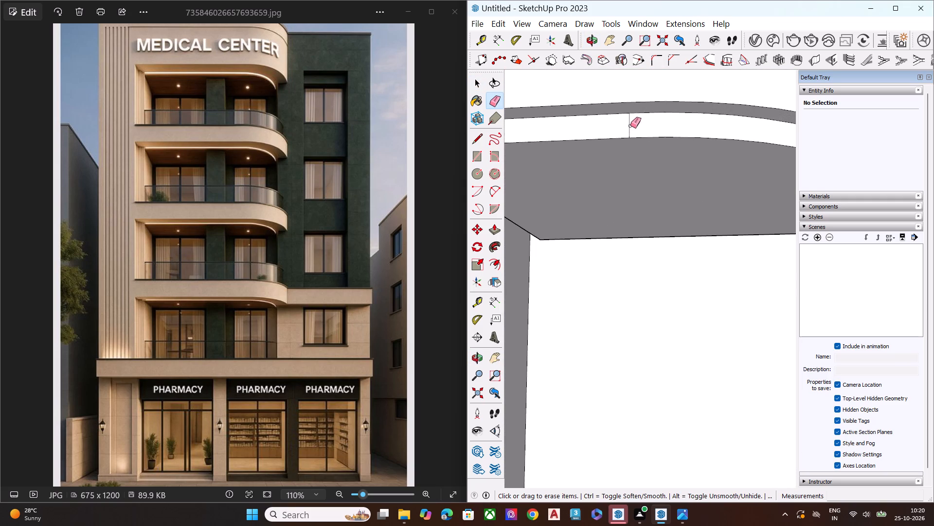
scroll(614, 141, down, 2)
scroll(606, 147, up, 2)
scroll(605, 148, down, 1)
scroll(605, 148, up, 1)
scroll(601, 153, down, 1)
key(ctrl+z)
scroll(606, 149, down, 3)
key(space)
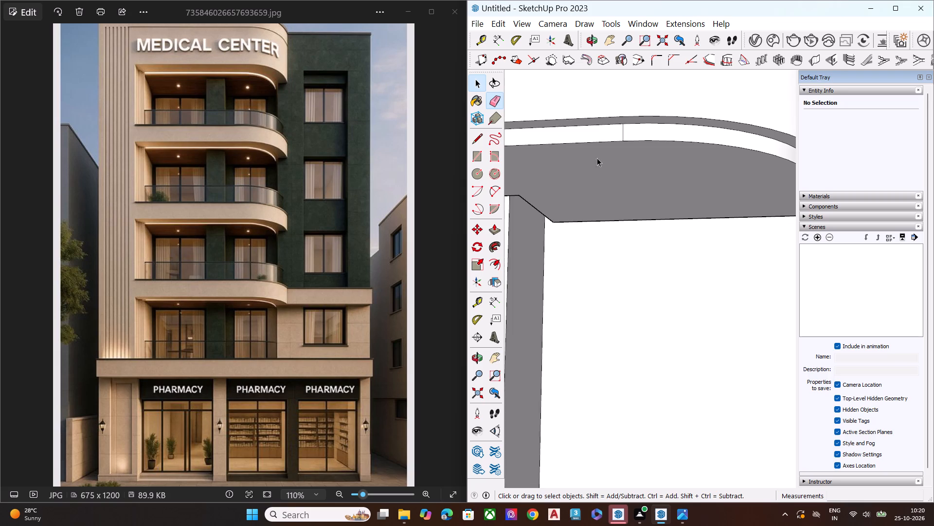
Examine the top balcony opening and the overall building façade, comparing the proportions with the reference image.
scroll(597, 158, down, 1)
scroll(590, 166, up, 5)
scroll(583, 172, down, 7)
scroll(575, 179, up, 1)
scroll(575, 179, down, 1)
scroll(575, 179, up, 2)
scroll(575, 179, down, 8)
scroll(600, 163, up, 7)
scroll(600, 163, down, 15)
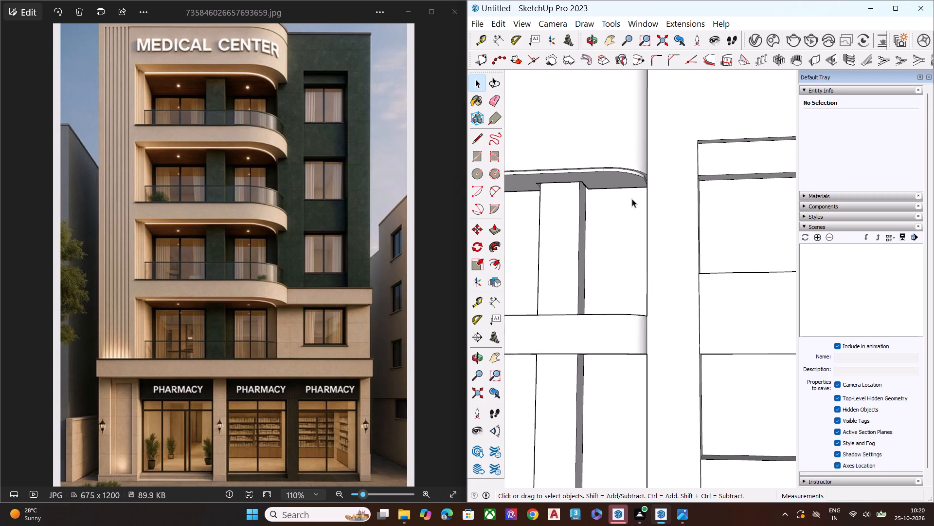
scroll(632, 199, down, 2)
scroll(632, 199, up, 1)
scroll(632, 199, down, 9)
scroll(634, 227, up, 2)
scroll(634, 227, down, 5)
middle_drag(707, 268, 825, 369)
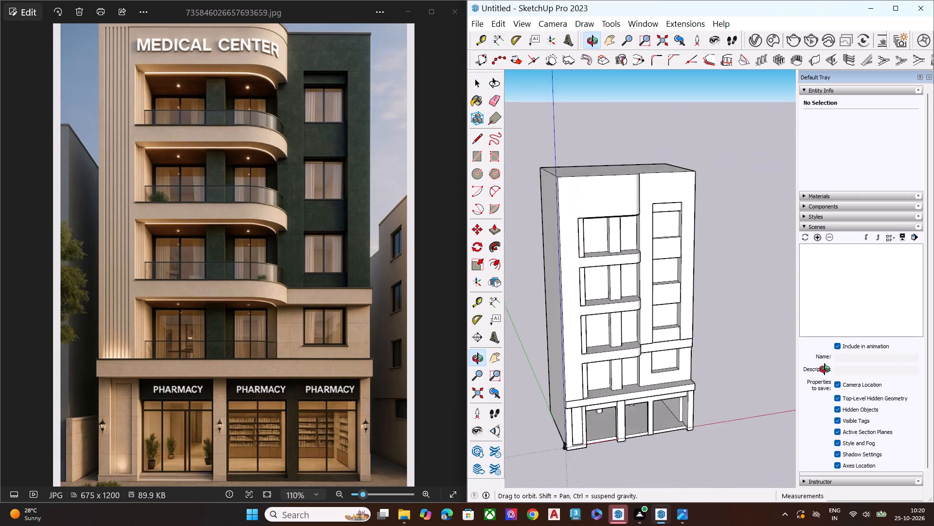
middle_drag(825, 369, 794, 255)
key(space)
Examine the ground-floor pharmacy openings, columns and narrow wall panel from the front and both sides.
scroll(572, 230, down, 7)
middle_drag(617, 384, 597, 388)
scroll(610, 387, up, 3)
scroll(597, 388, down, 1)
scroll(597, 388, up, 1)
scroll(595, 388, down, 3)
scroll(595, 388, up, 3)
scroll(612, 343, up, 8)
scroll(608, 343, down, 1)
scroll(602, 342, up, 2)
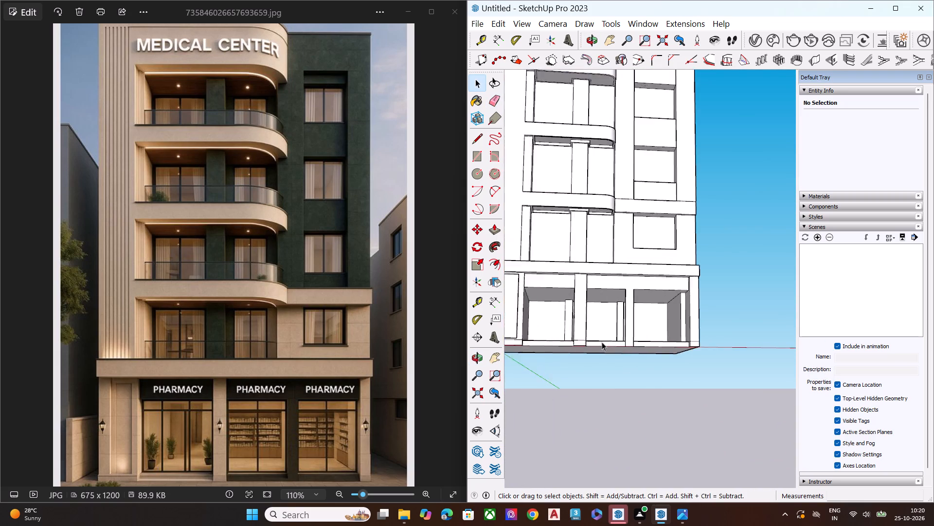
scroll(602, 342, up, 3)
scroll(531, 265, up, 8)
scroll(721, 293, down, 7)
scroll(645, 282, up, 4)
scroll(645, 282, down, 4)
scroll(645, 282, up, 1)
scroll(645, 282, down, 1)
scroll(645, 282, up, 2)
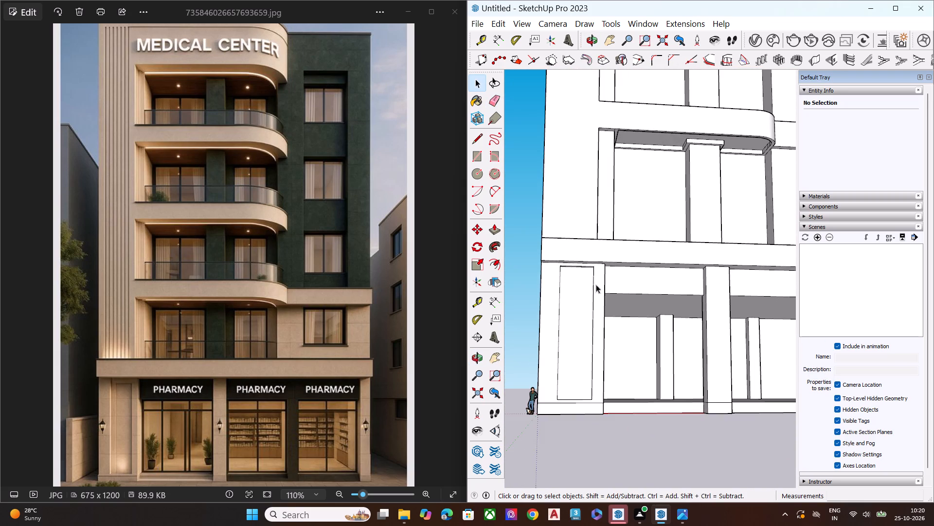
scroll(564, 285, down, 1)
scroll(565, 285, up, 6)
scroll(577, 289, down, 9)
key(space)
middle_drag(593, 328, 693, 460)
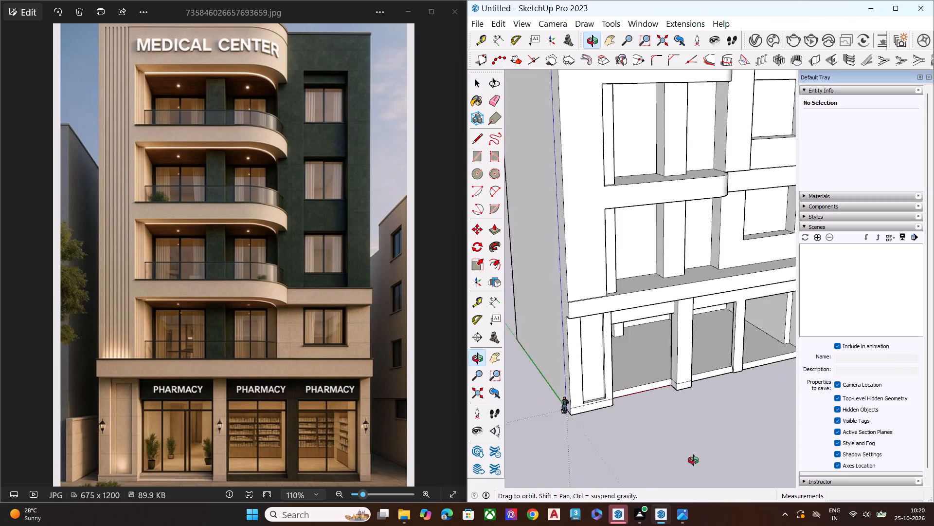
middle_drag(693, 460, 556, 342)
middle_drag(718, 361, 568, 356)
middle_drag(739, 368, 562, 351)
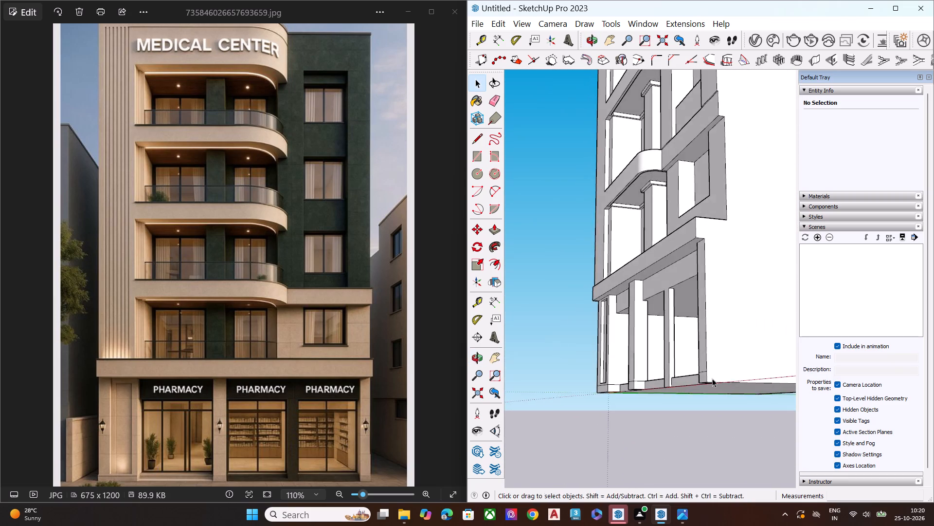
middle_drag(752, 380, 863, 399)
middle_drag(668, 394, 900, 394)
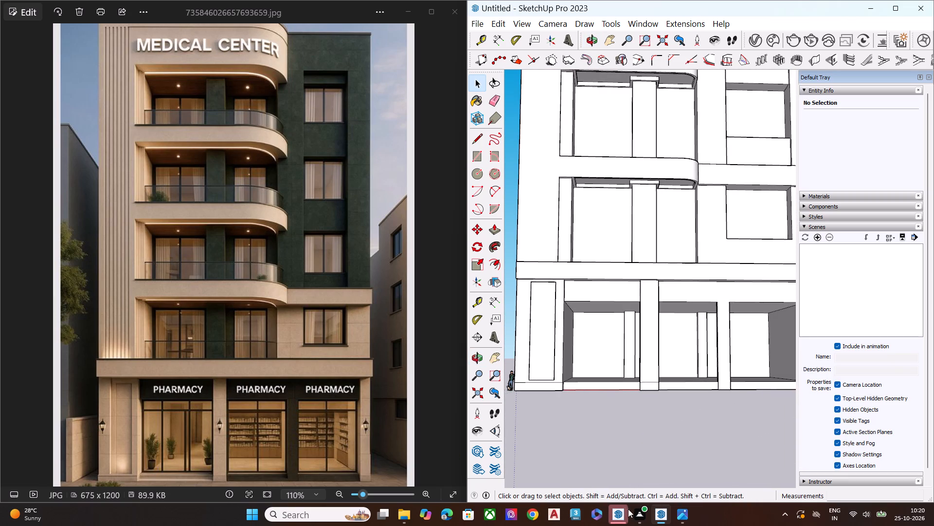
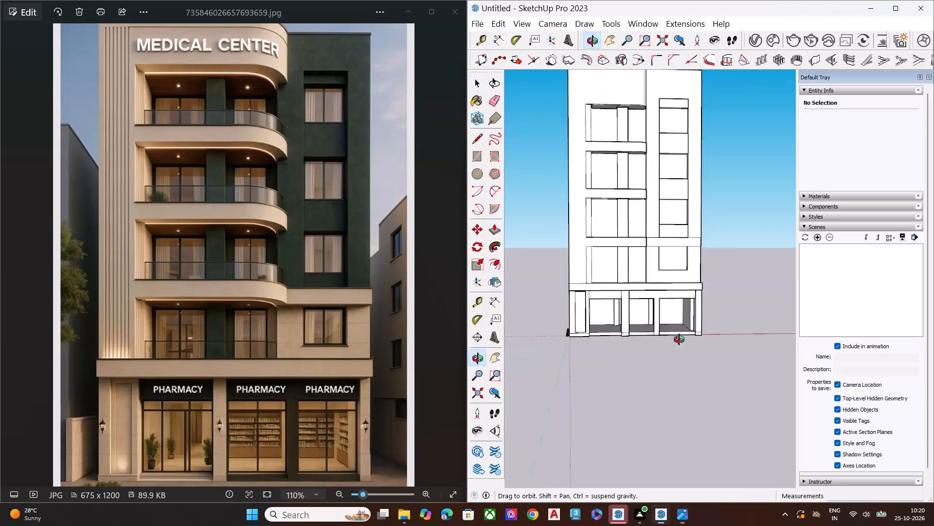
Copy the top front edge of the ledge above the pharmacy openings down its front face by about 5 5/16".
scroll(660, 243, up, 11)
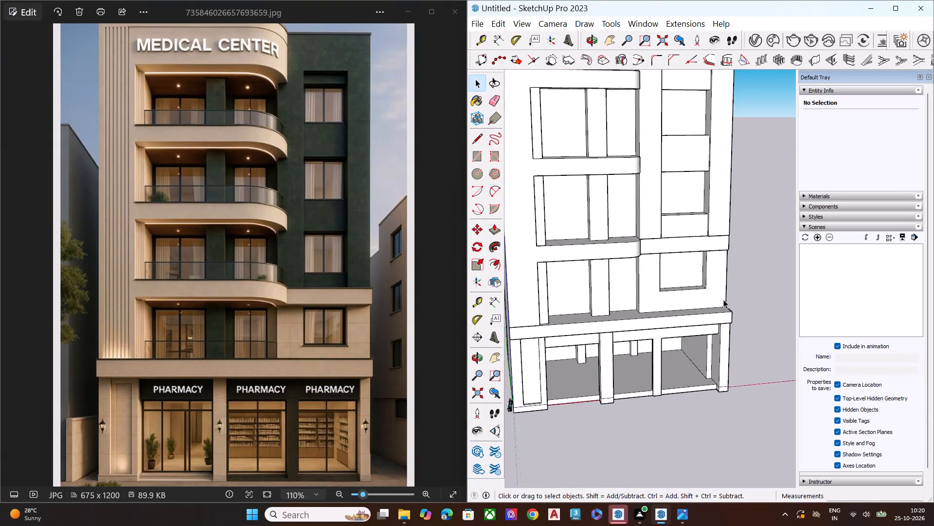
key(space)
click(743, 300)
middle_drag(666, 324, 612, 383)
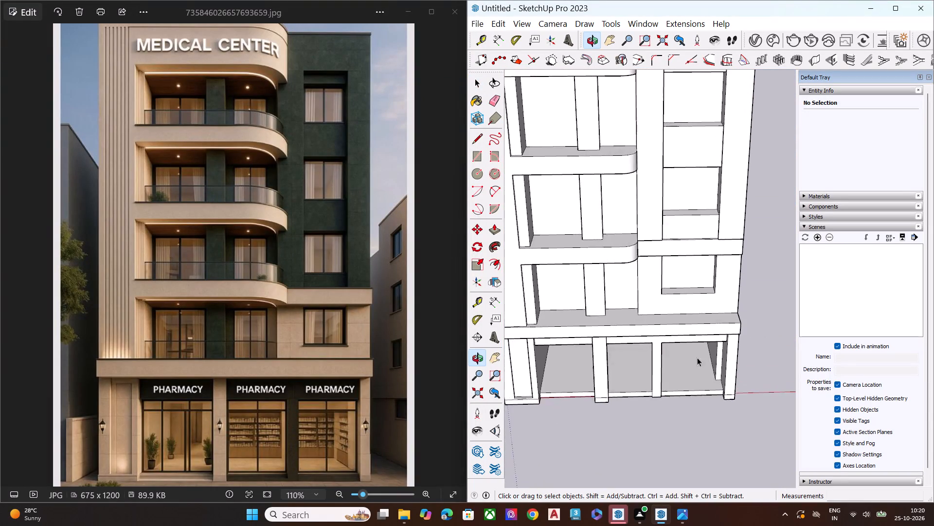
scroll(741, 328, up, 9)
middle_drag(718, 333, 514, 251)
scroll(514, 251, up, 2)
scroll(619, 255, down, 1)
scroll(623, 256, up, 4)
scroll(633, 259, down, 1)
scroll(633, 259, up, 4)
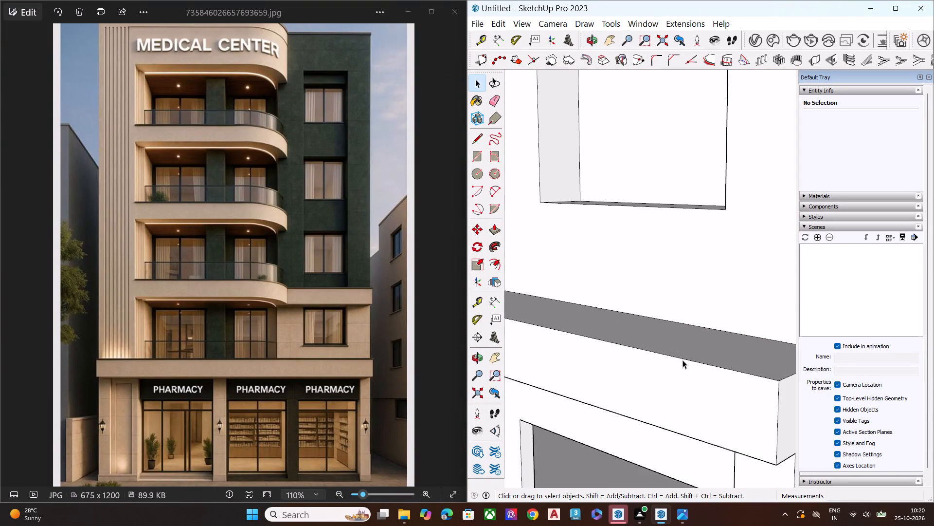
click(683, 360)
scroll(651, 229, down, 7)
middle_drag(698, 284, 619, 258)
scroll(669, 190, up, 1)
scroll(677, 191, down, 2)
scroll(685, 197, up, 1)
scroll(686, 198, down, 4)
scroll(597, 237, up, 2)
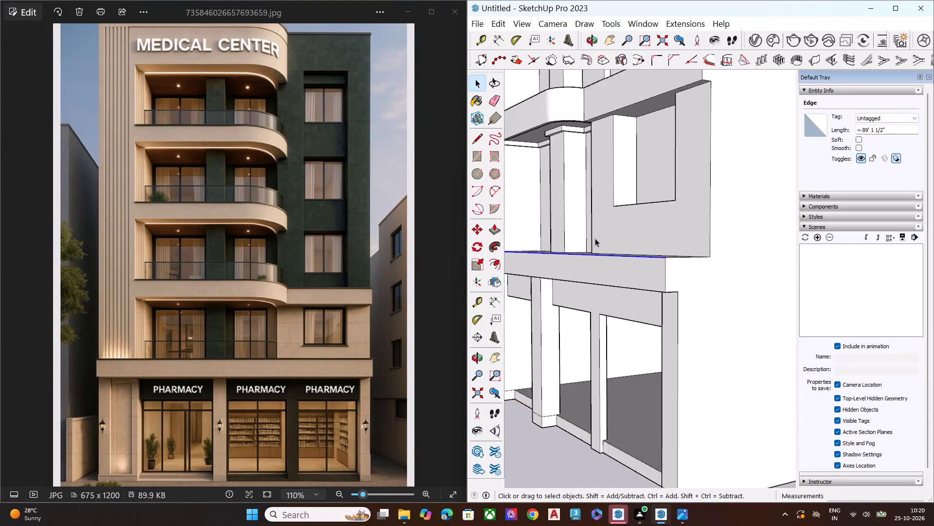
scroll(595, 238, up, 3)
scroll(690, 302, up, 3)
key(m)
scroll(722, 258, down, 2)
scroll(722, 258, up, 5)
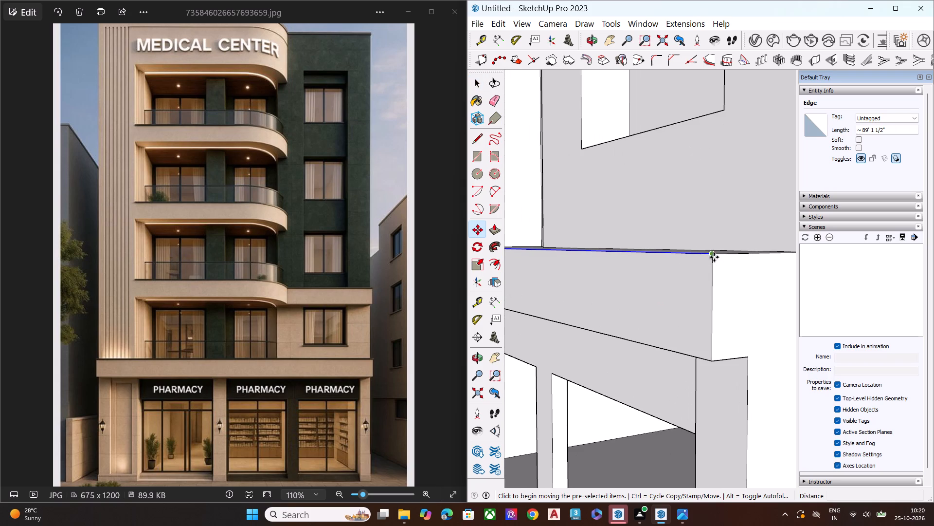
click(711, 256)
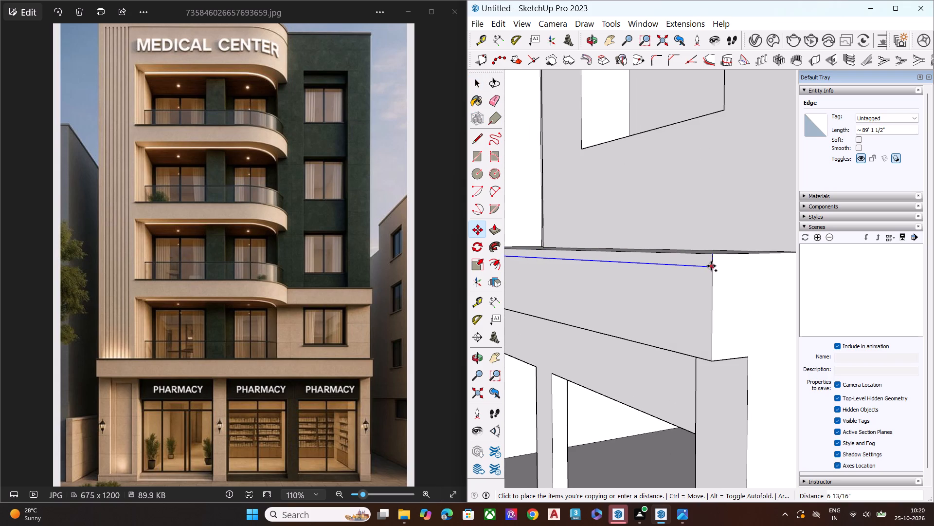
click(713, 264)
key(space)
Pull the thin strip along the top of the ledge's front face slightly outward with Push/Pull.
scroll(690, 252, down, 4)
scroll(692, 258, up, 1)
scroll(692, 258, down, 1)
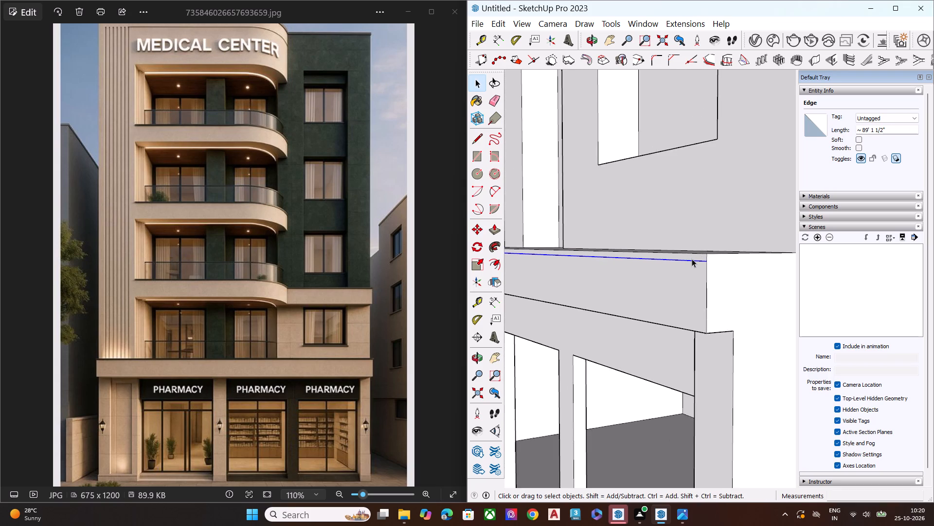
scroll(692, 259, up, 3)
scroll(692, 259, down, 1)
scroll(692, 259, up, 4)
click(701, 257)
middle_drag(717, 260, 719, 340)
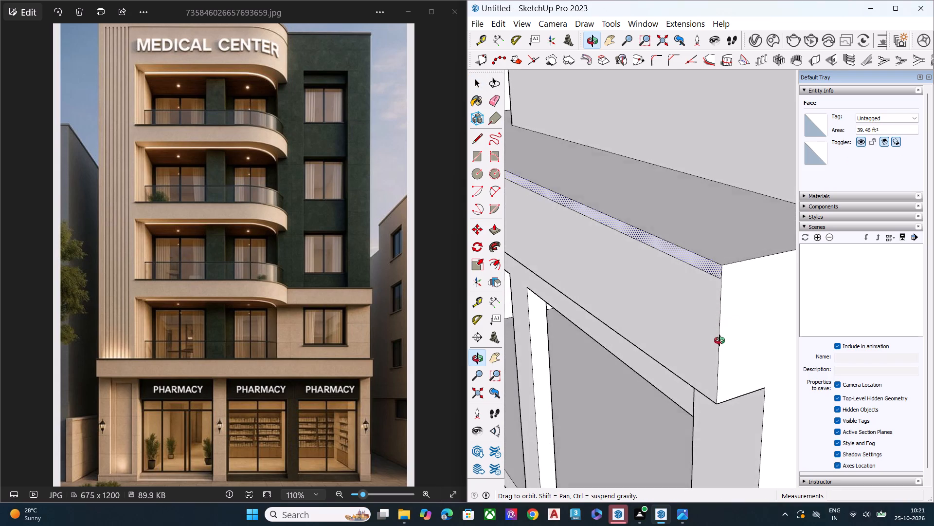
middle_drag(719, 340, 814, 375)
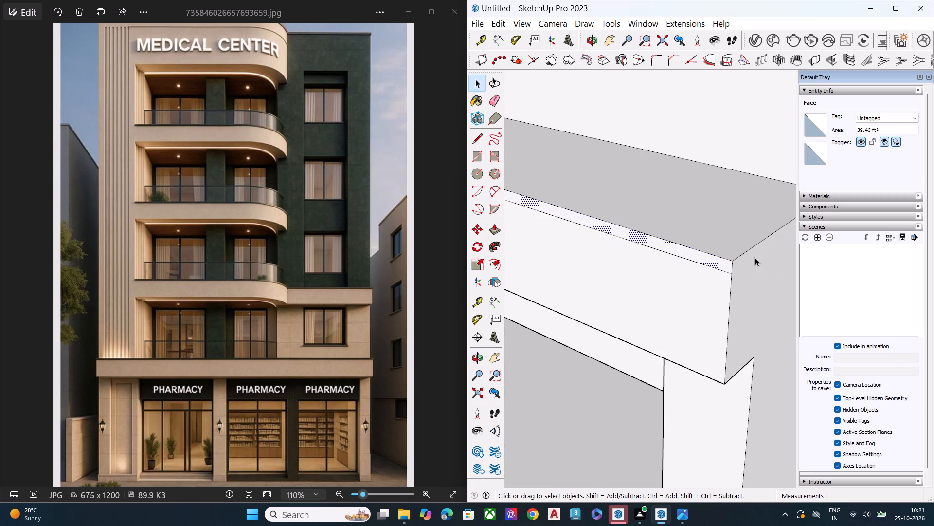
key(p)
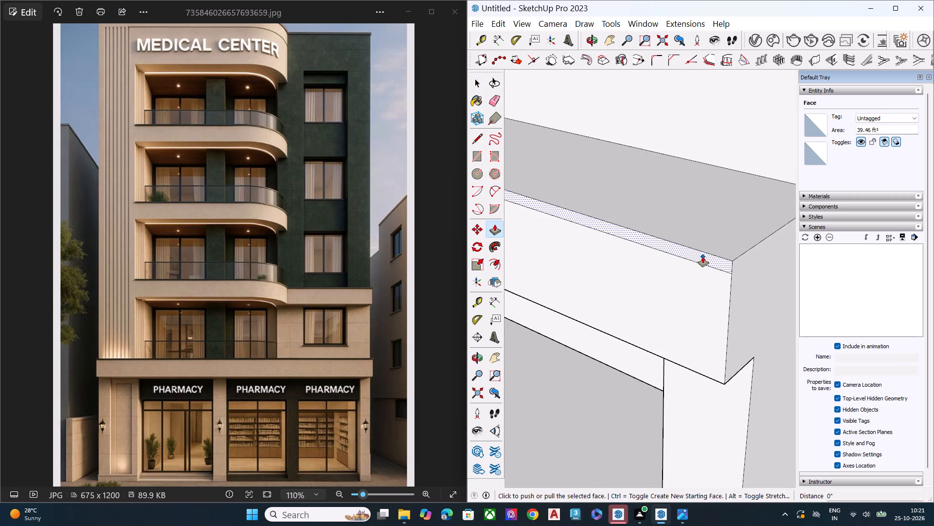
click(703, 257)
click(698, 262)
key(space)
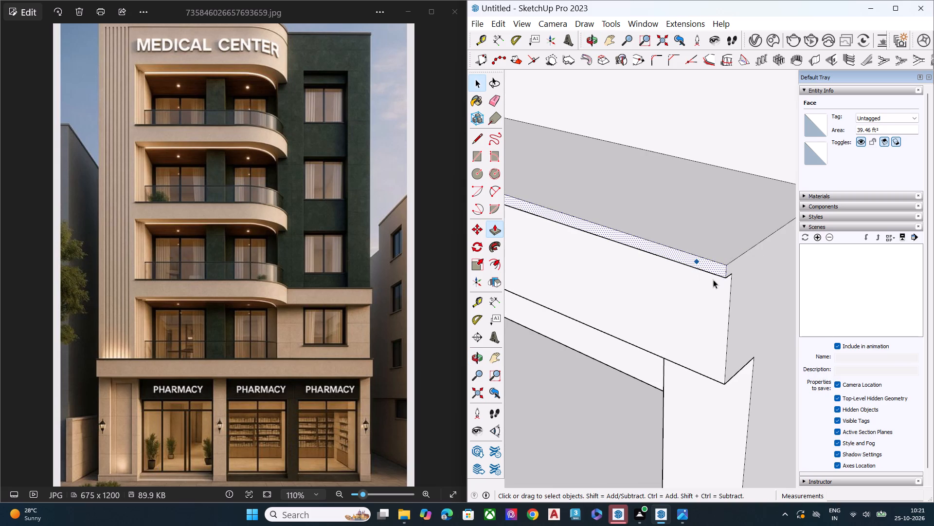
Draw a vertical line about 5 5/16" long on the ledge's right end, separating the projecting strip's profile from the end face.
middle_drag(714, 274, 761, 258)
scroll(761, 258, up, 6)
scroll(749, 257, down, 1)
scroll(747, 257, up, 3)
middle_drag(745, 259, 626, 256)
scroll(702, 257, up, 5)
key(l)
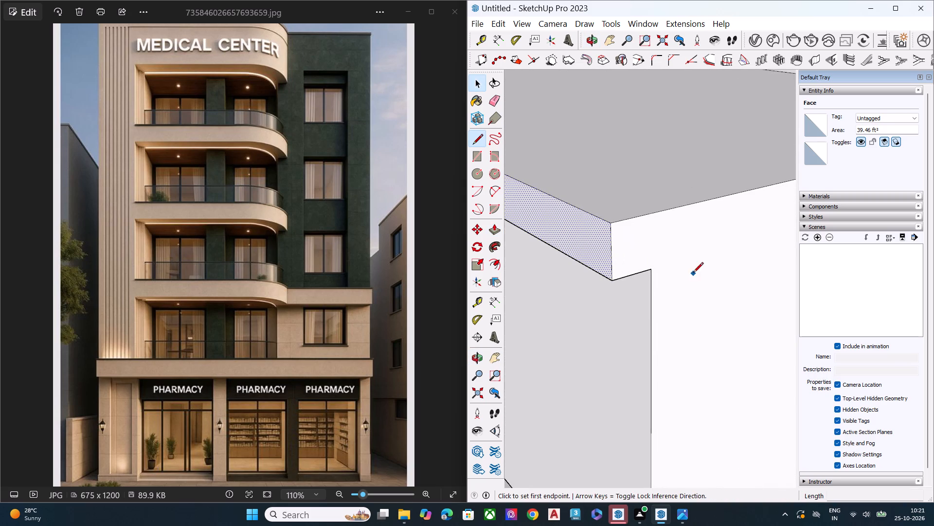
click(653, 272)
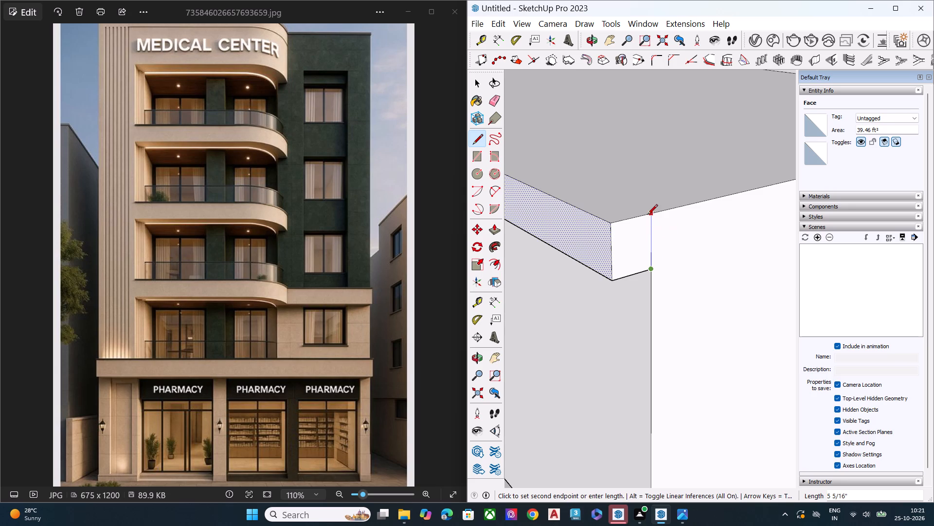
click(647, 215)
key(space)
Draw a half-circle arc bulging outward about 2 11/16" from that vertical line on the projecting strip's end face.
middle_drag(617, 235, 614, 216)
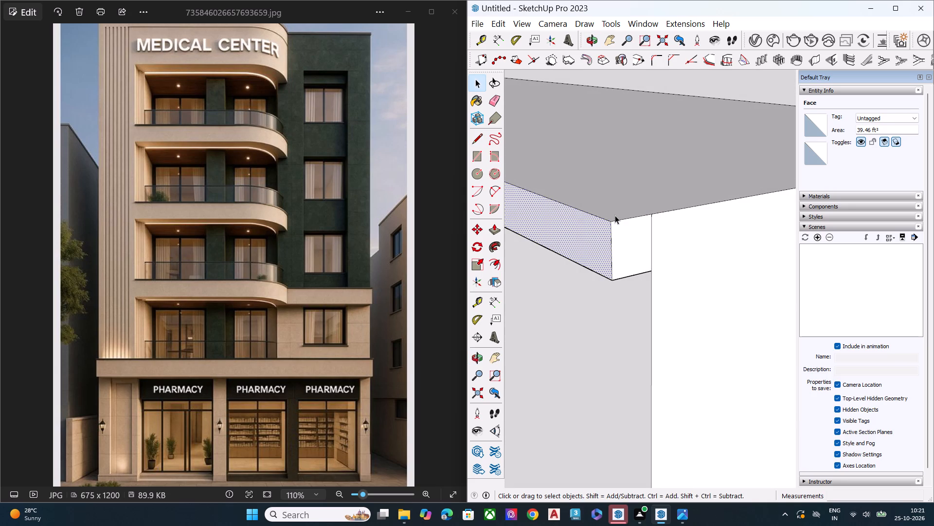
key(a)
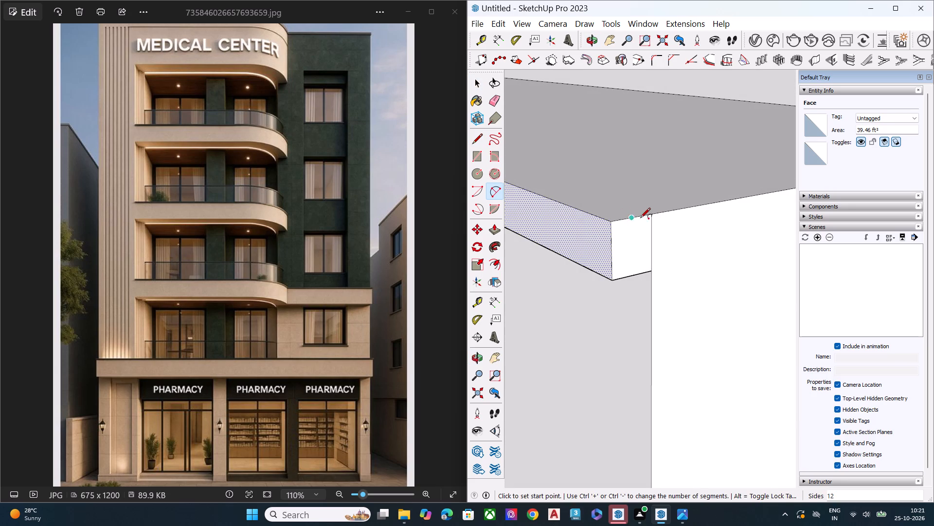
click(652, 217)
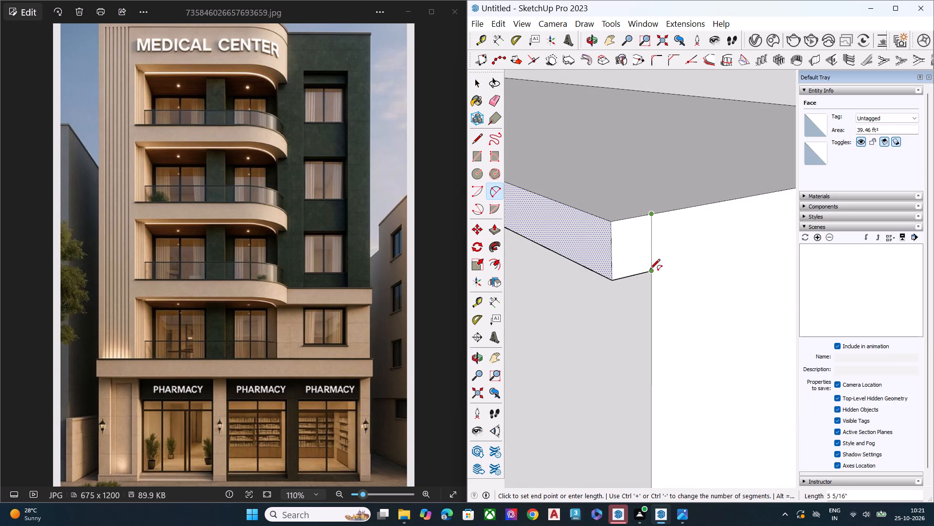
click(650, 270)
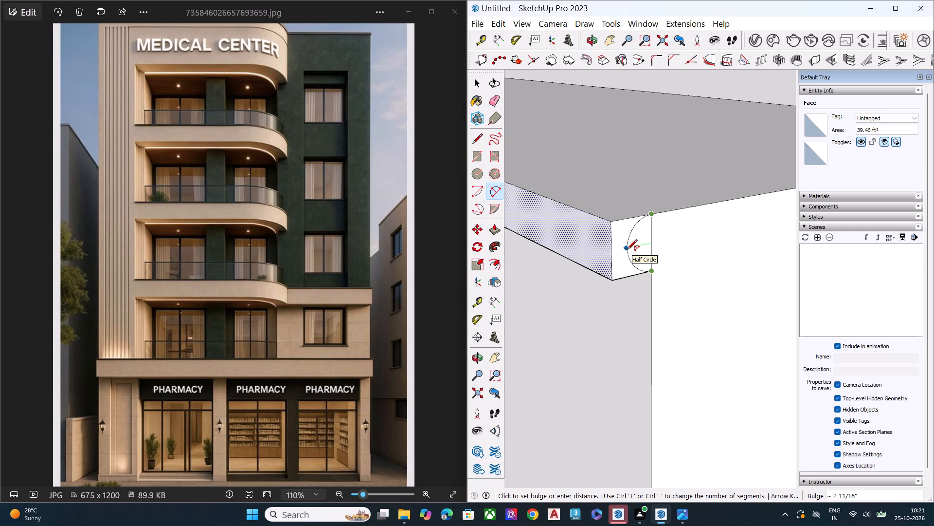
scroll(618, 252, up, 8)
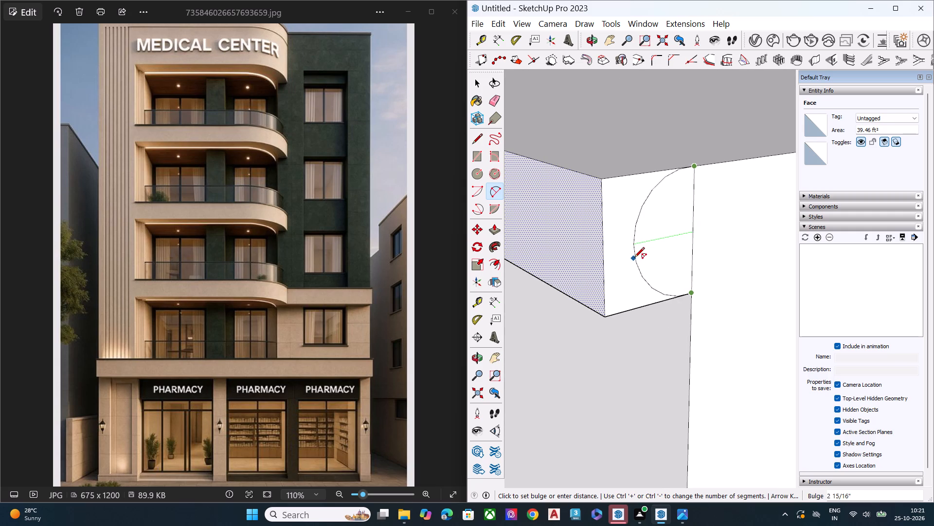
click(638, 257)
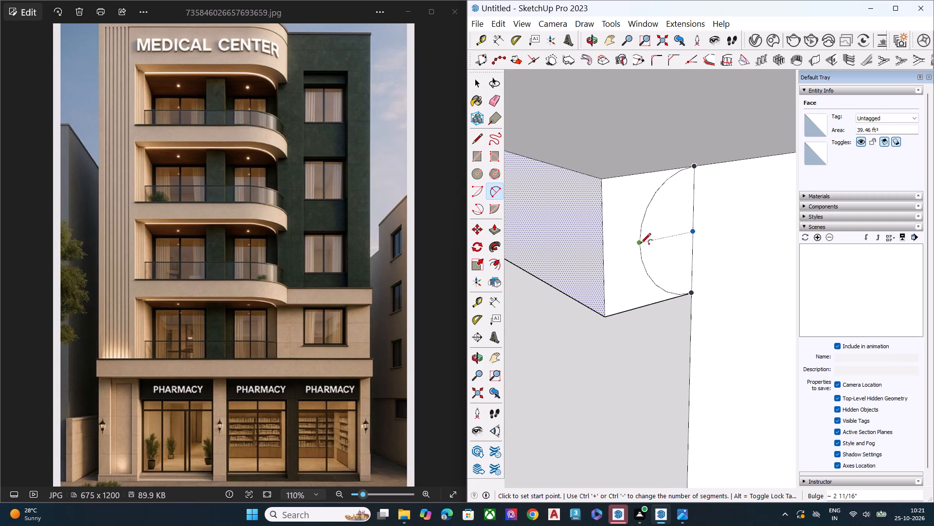
key(space)
Set the half-circle arc's segments to 24.
click(642, 223)
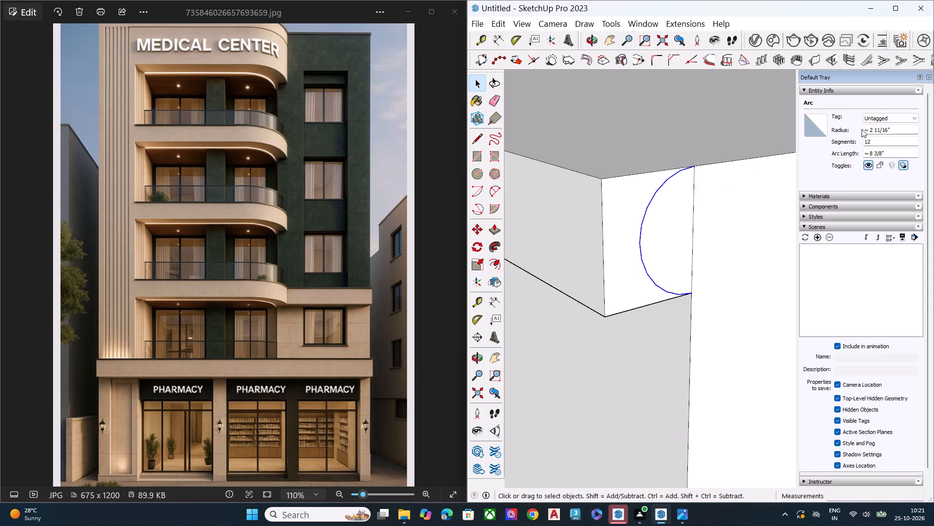
click(882, 142)
key(BackSpace)
key(BackSpace)
key(BackSpace)
key(BackSpace)
key(2)
key(4)
key(Return)
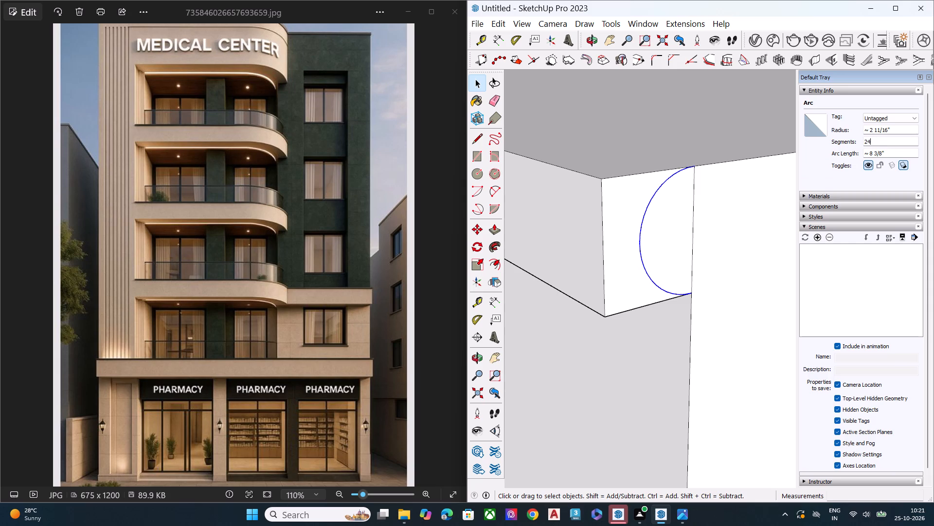
Push the leftover face outside the arc along the ledge's full 89' 1 1/2" length to form a half-round front molding.
click(634, 235)
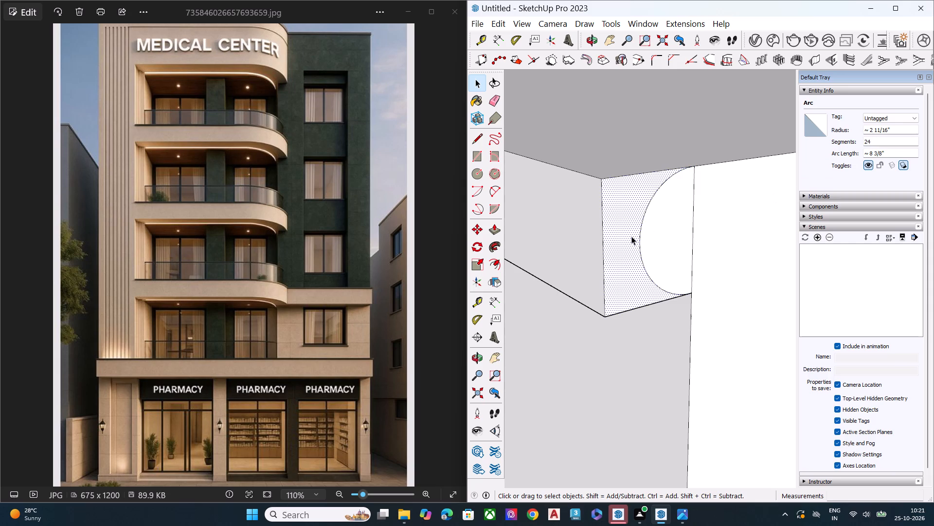
key(p)
click(655, 175)
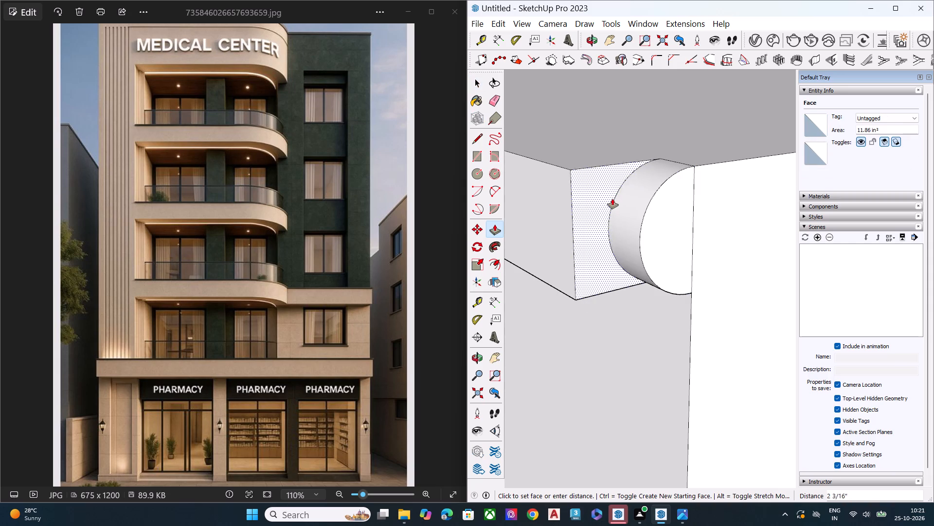
scroll(612, 199, down, 14)
scroll(631, 198, up, 1)
scroll(631, 198, down, 11)
scroll(636, 201, up, 1)
scroll(637, 201, down, 5)
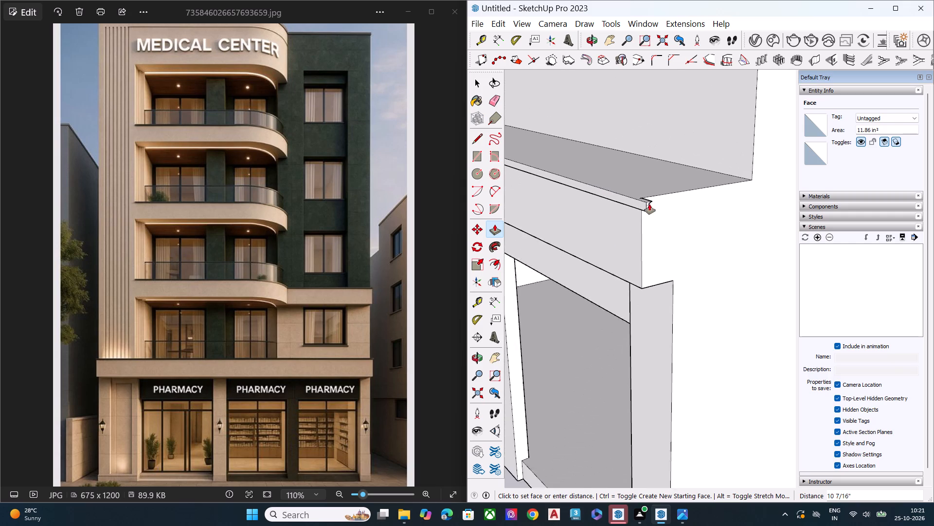
scroll(649, 204, down, 9)
scroll(680, 230, up, 1)
scroll(681, 230, down, 7)
scroll(682, 233, up, 2)
scroll(683, 234, down, 5)
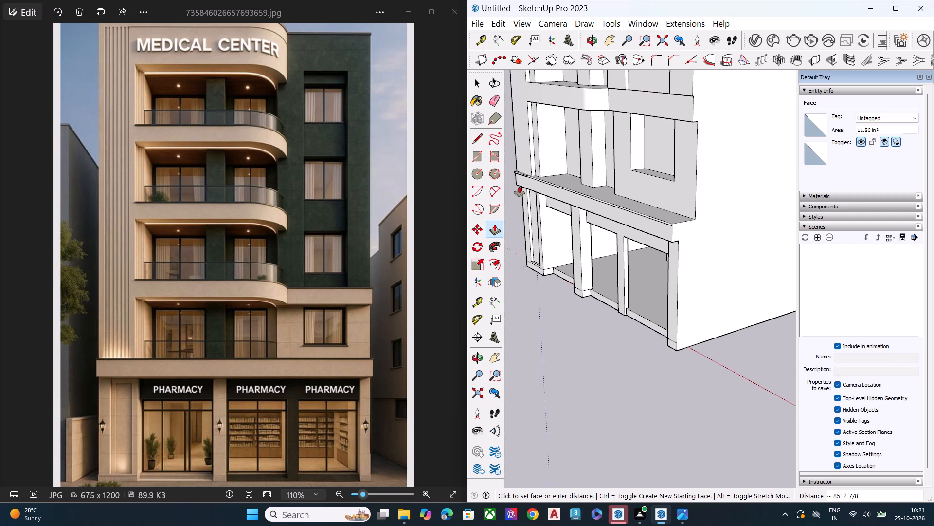
middle_drag(519, 186, 891, 218)
scroll(766, 223, down, 7)
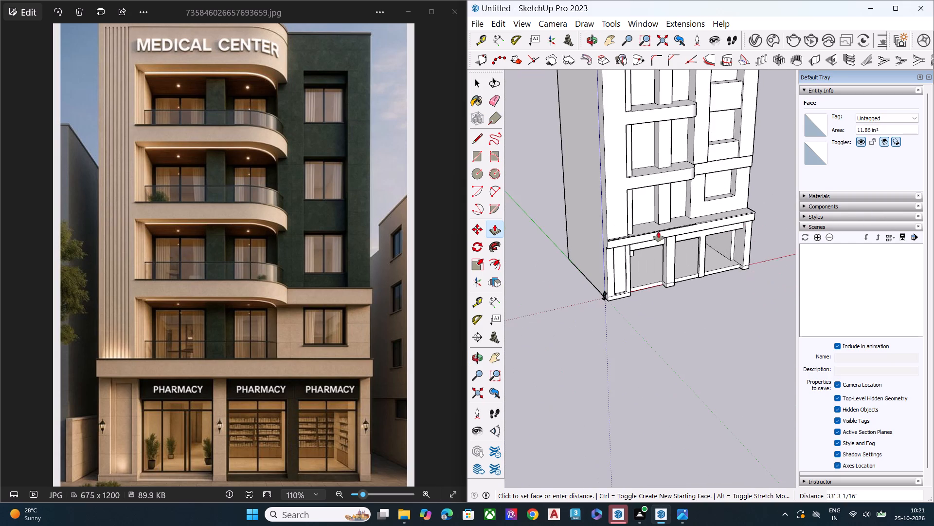
scroll(617, 240, up, 20)
click(588, 249)
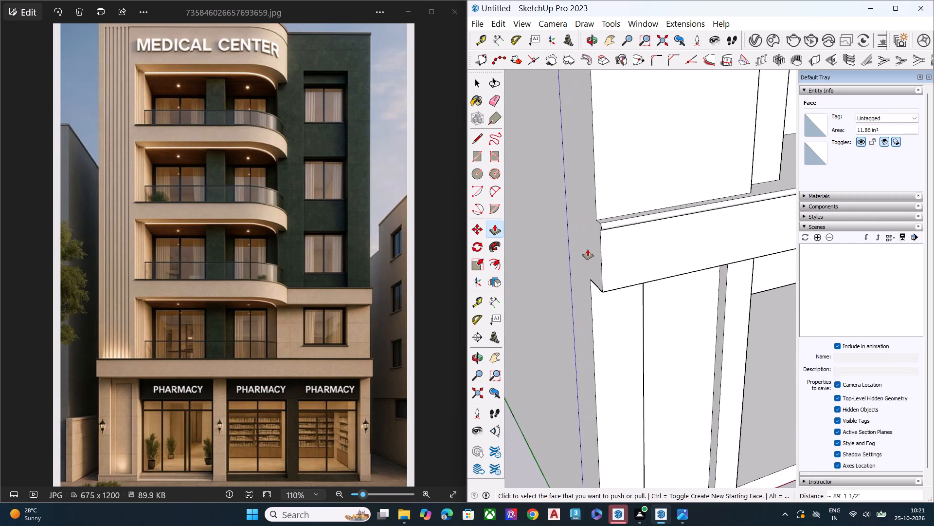
key(space)
Draw a vertical line closing off the half-round molding profile on the ledge's left end face.
scroll(615, 219, up, 1)
scroll(615, 219, down, 1)
scroll(612, 220, up, 3)
scroll(605, 225, down, 1)
scroll(605, 226, up, 1)
scroll(605, 226, down, 1)
scroll(605, 226, up, 5)
middle_drag(608, 224, 763, 176)
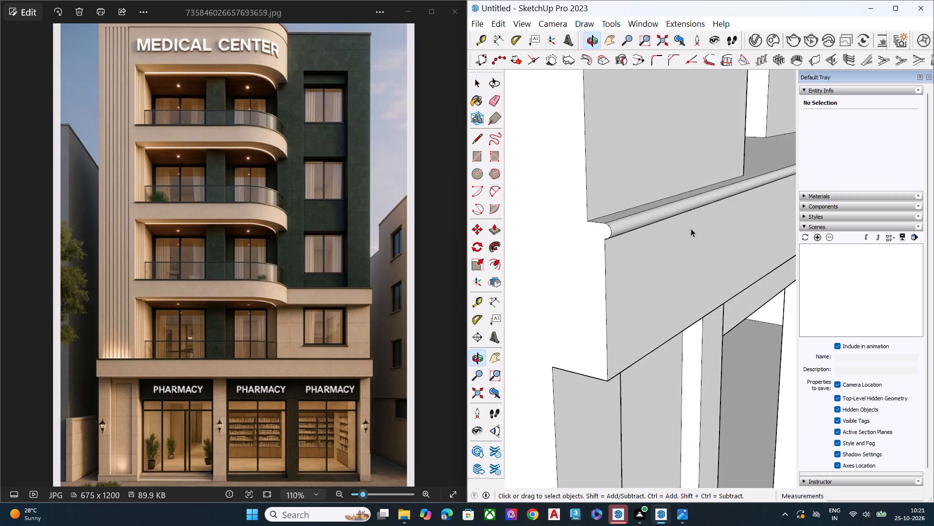
scroll(569, 261, up, 1)
middle_drag(571, 261, 672, 239)
scroll(673, 224, up, 9)
key(l)
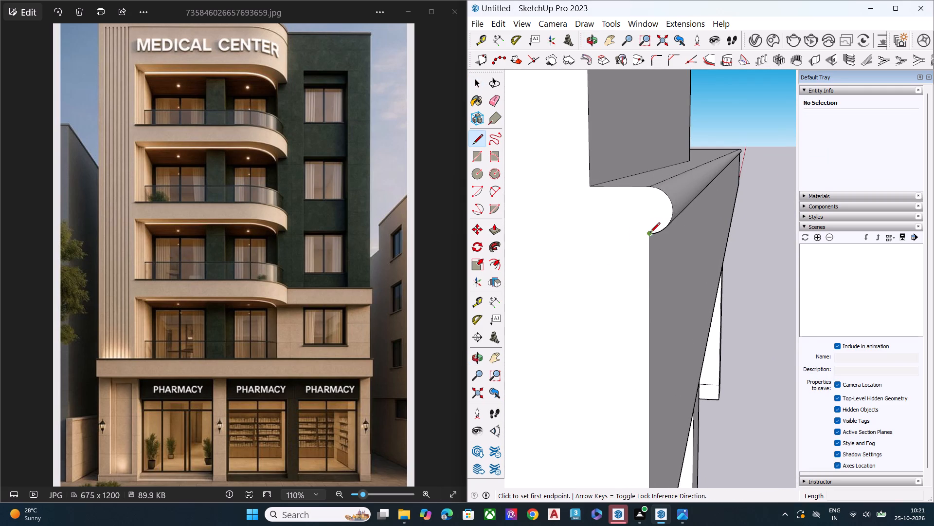
click(649, 234)
click(644, 188)
key(space)
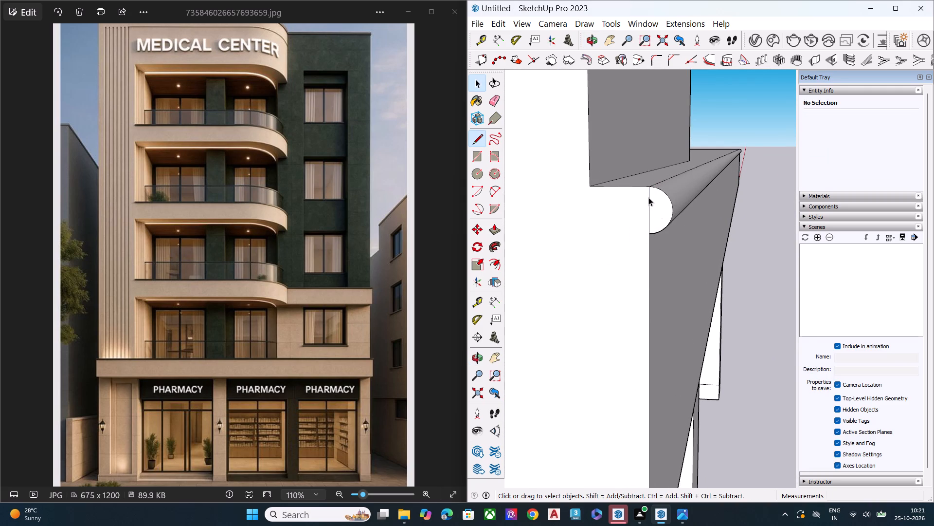
Examine the half-round ledge molding at its left end and the adjoining wall and pharmacy columns from several angles.
click(752, 264)
middle_drag(727, 260, 662, 258)
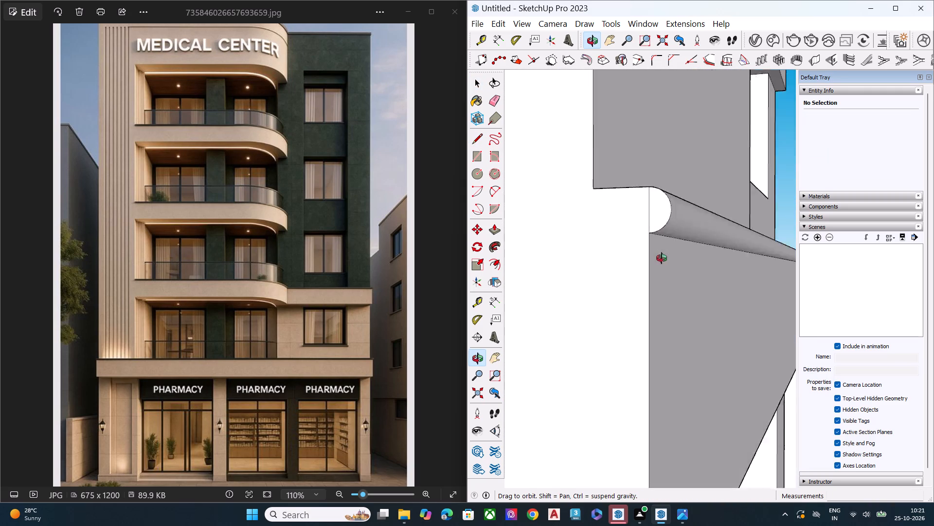
middle_drag(662, 258, 533, 411)
scroll(580, 302, down, 8)
scroll(598, 314, up, 1)
scroll(599, 314, down, 2)
middle_drag(636, 294, 709, 148)
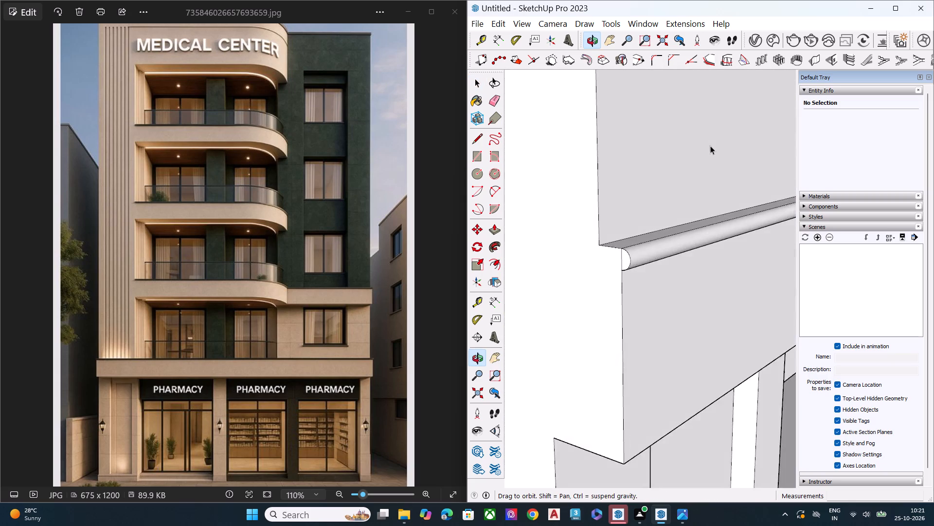
scroll(696, 161, up, 1)
scroll(663, 206, down, 9)
key(space)
middle_drag(647, 263, 664, 202)
scroll(668, 197, down, 3)
scroll(668, 199, up, 1)
scroll(667, 208, down, 1)
scroll(666, 210, up, 1)
scroll(664, 215, down, 6)
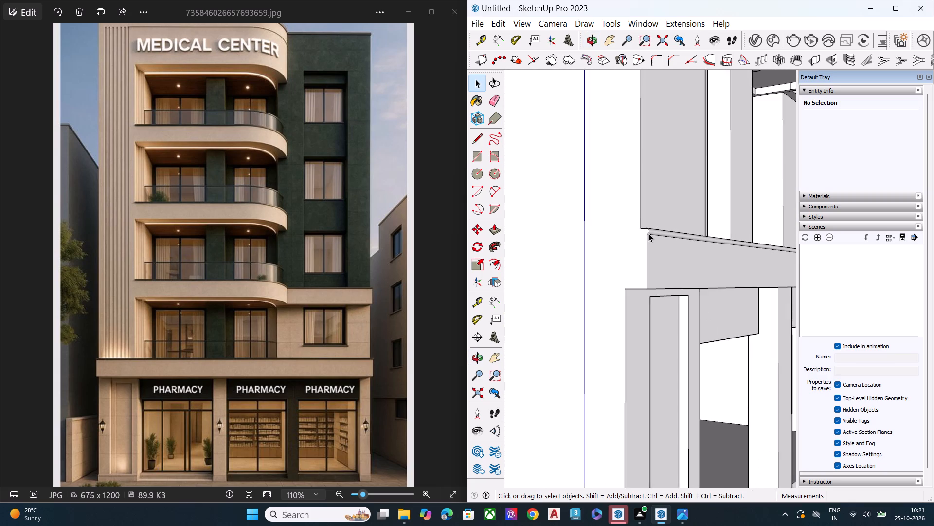
scroll(644, 237, down, 4)
scroll(644, 238, up, 1)
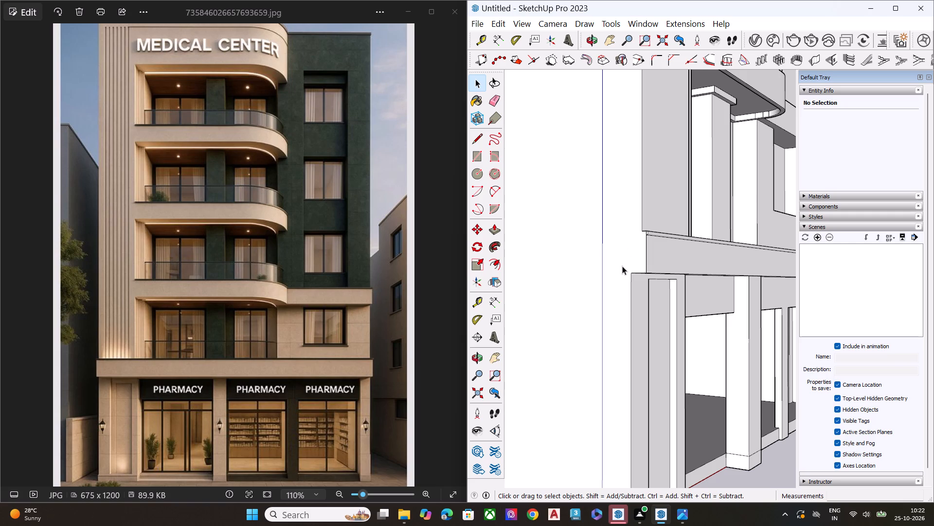
Examine the façade from the half-round ledge molding up through the upper balconies and compare its openings with the reference image.
key(space)
key(space)
key(space)
key(space)
scroll(626, 271, down, 7)
middle_drag(667, 296, 557, 285)
key(space)
scroll(630, 220, down, 6)
scroll(621, 301, up, 1)
middle_drag(620, 296, 624, 207)
scroll(683, 204, up, 1)
scroll(683, 210, down, 5)
scroll(618, 317, up, 1)
scroll(614, 322, down, 4)
middle_drag(703, 245, 536, 291)
middle_drag(680, 229, 546, 261)
scroll(546, 262, up, 3)
scroll(611, 191, down, 1)
scroll(610, 193, up, 3)
scroll(605, 205, down, 1)
scroll(605, 207, up, 2)
scroll(605, 210, down, 1)
scroll(605, 211, up, 1)
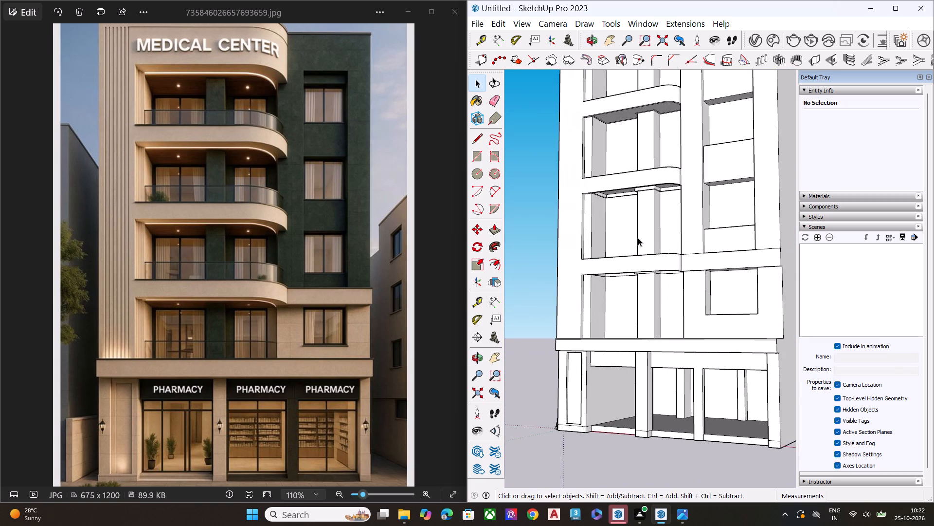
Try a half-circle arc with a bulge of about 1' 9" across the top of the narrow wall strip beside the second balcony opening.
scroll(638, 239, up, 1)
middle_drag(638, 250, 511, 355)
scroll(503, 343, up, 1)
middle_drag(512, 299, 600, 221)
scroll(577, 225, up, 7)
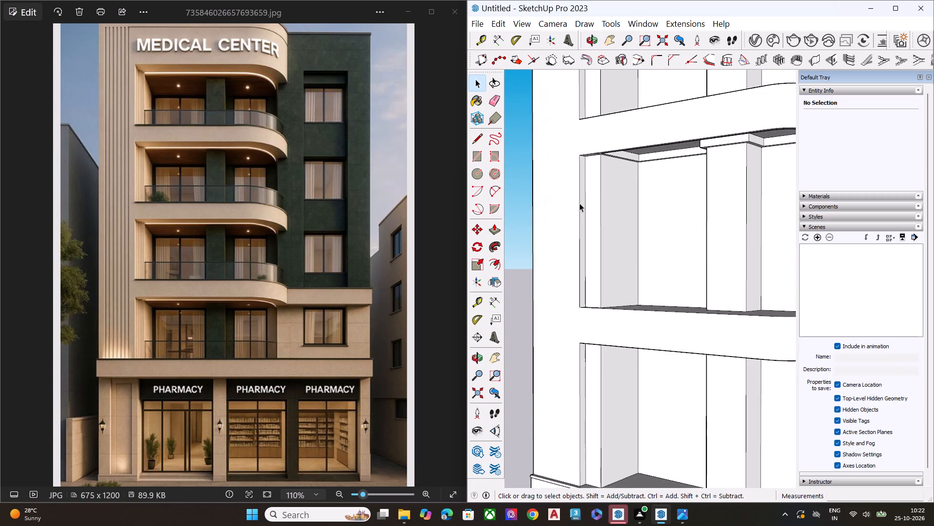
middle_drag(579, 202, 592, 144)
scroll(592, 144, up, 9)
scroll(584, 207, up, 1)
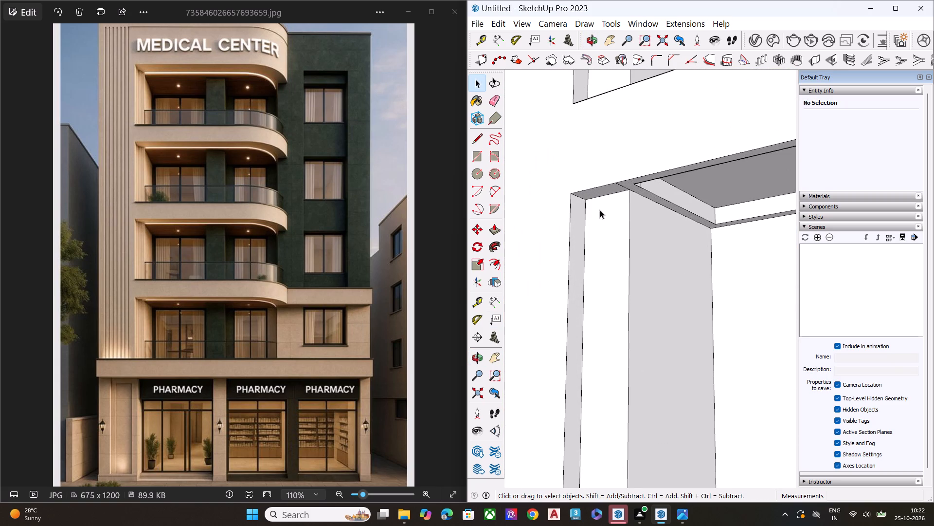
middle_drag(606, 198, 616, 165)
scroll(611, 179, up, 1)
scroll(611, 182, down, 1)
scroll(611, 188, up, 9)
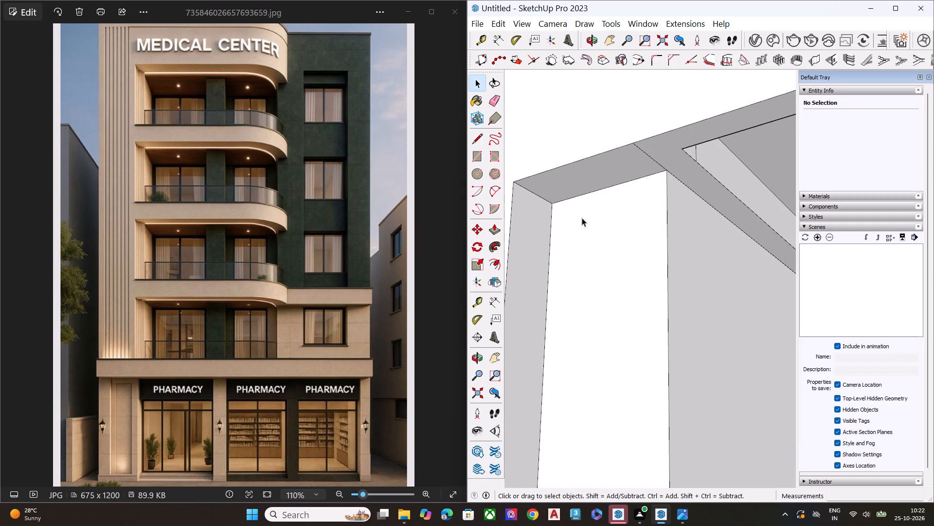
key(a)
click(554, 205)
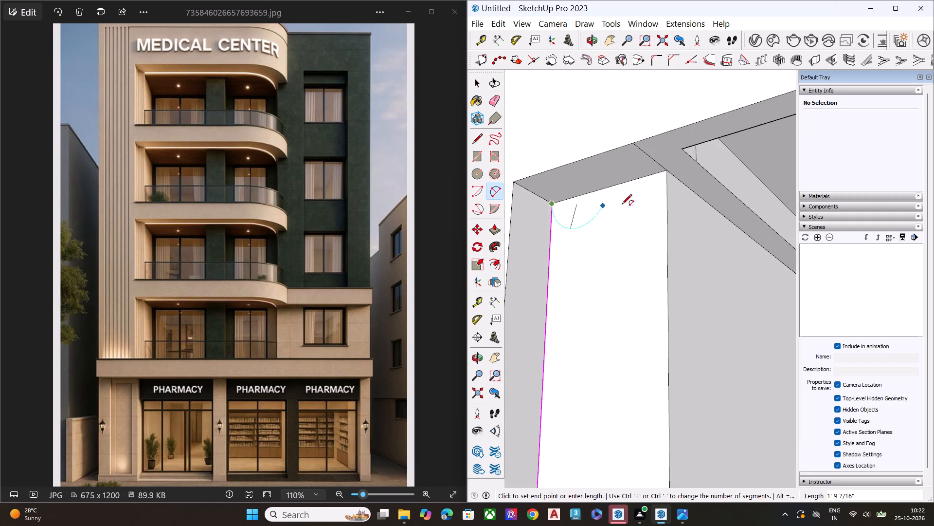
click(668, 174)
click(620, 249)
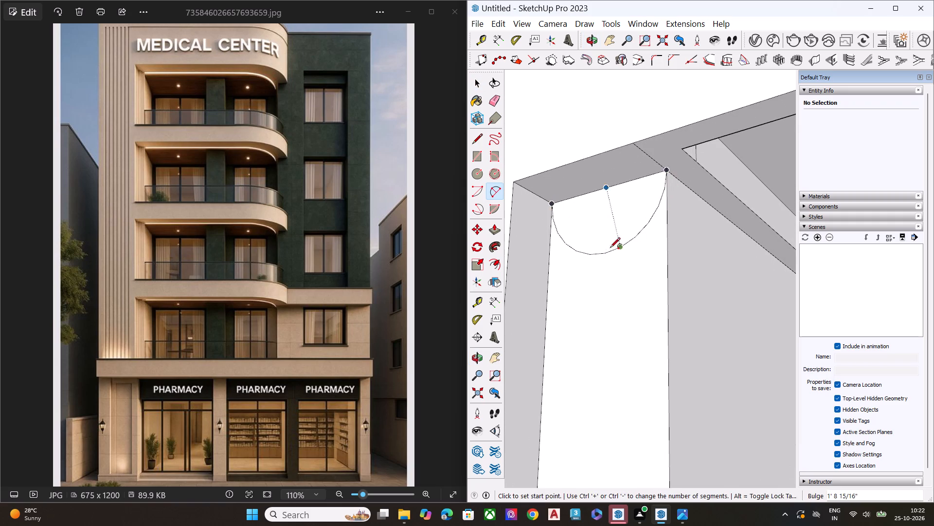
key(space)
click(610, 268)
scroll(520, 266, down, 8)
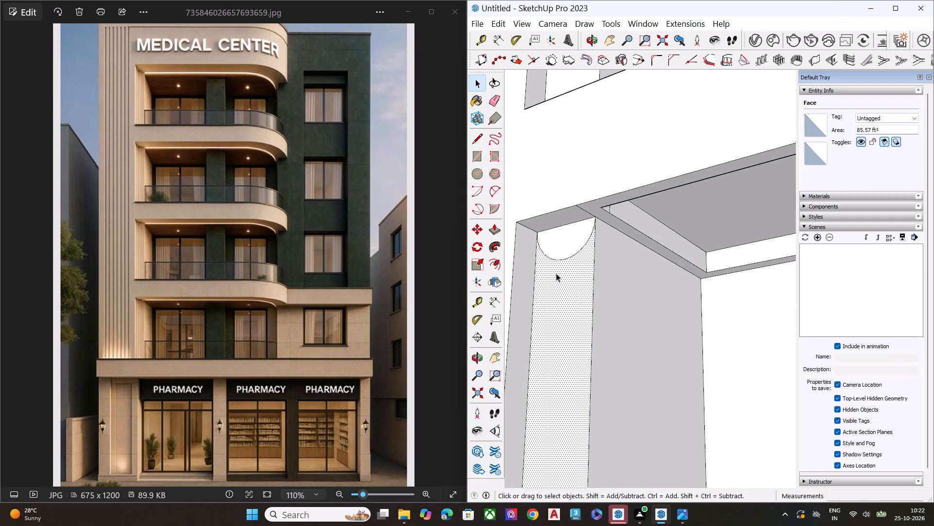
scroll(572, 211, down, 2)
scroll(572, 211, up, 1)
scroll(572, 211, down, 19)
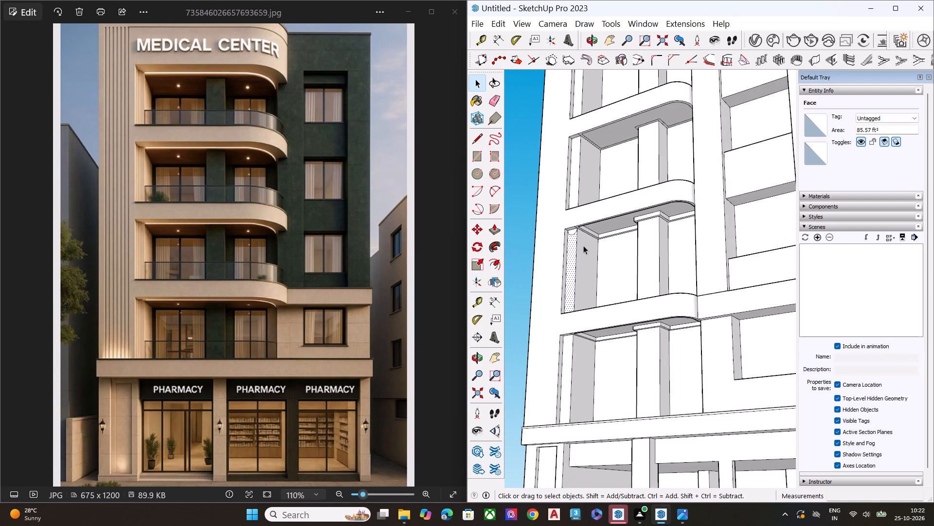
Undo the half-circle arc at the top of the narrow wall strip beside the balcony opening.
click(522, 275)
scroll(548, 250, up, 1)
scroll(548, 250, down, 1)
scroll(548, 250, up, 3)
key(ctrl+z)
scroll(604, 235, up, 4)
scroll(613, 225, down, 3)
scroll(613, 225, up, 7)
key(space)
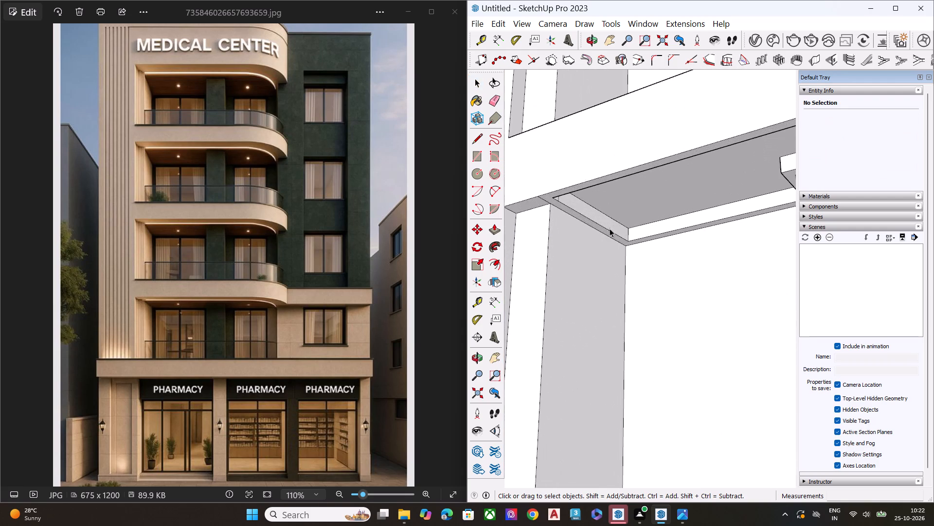
Show the model's hidden back edges as dashed lines at the base of the wall strip beside the balcony opening.
scroll(583, 210, down, 10)
middle_drag(557, 235, 589, 386)
scroll(585, 383, up, 2)
scroll(567, 360, down, 1)
scroll(559, 351, up, 4)
scroll(550, 335, down, 1)
scroll(550, 335, up, 2)
middle_drag(559, 320, 573, 319)
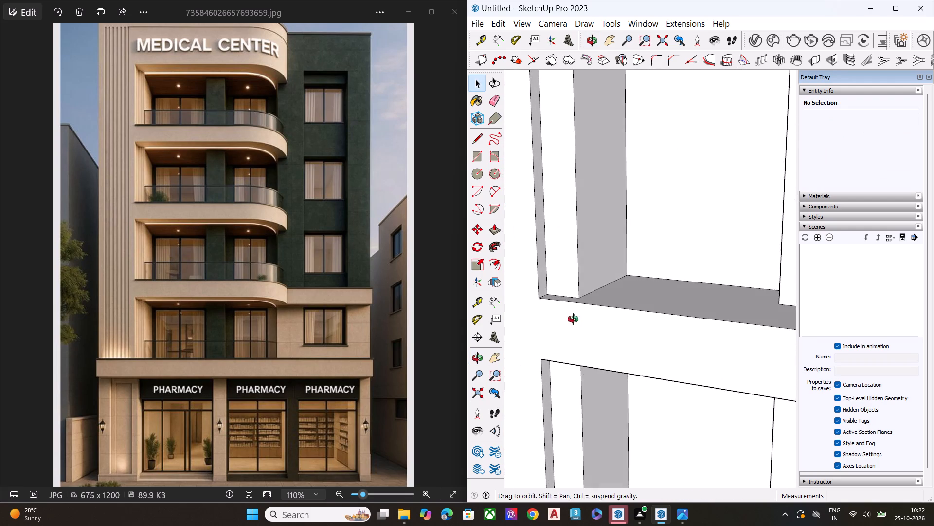
middle_drag(573, 319, 583, 319)
scroll(545, 298, up, 3)
scroll(543, 297, down, 2)
scroll(543, 297, up, 4)
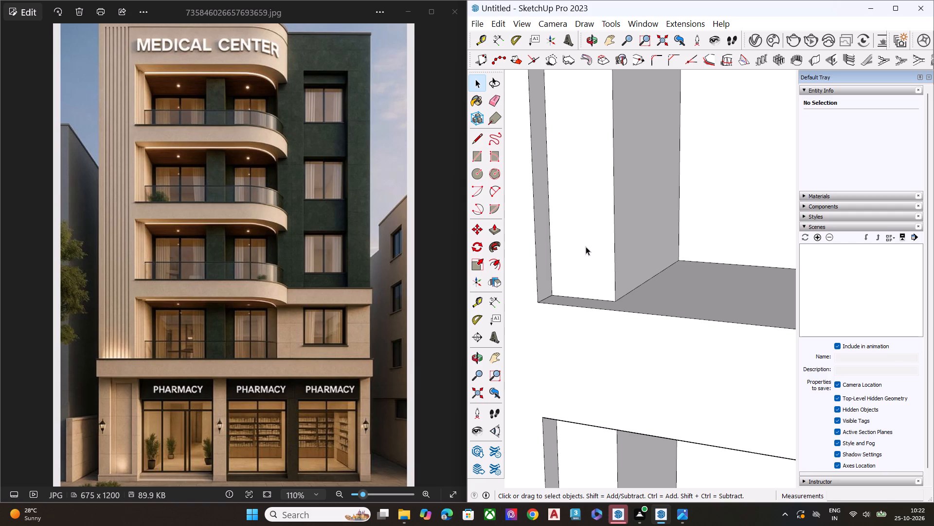
middle_drag(570, 265, 511, 299)
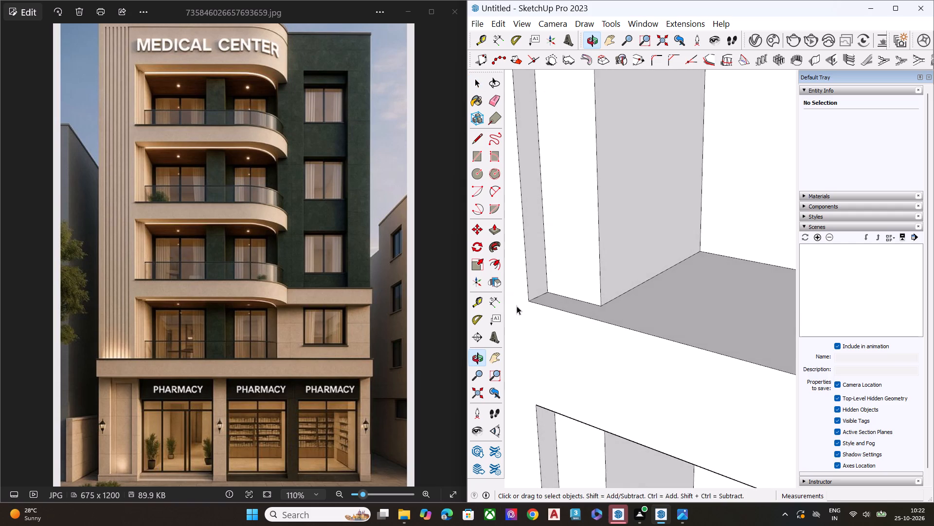
middle_drag(526, 313, 561, 354)
scroll(567, 186, up, 1)
scroll(567, 185, down, 1)
scroll(568, 182, up, 7)
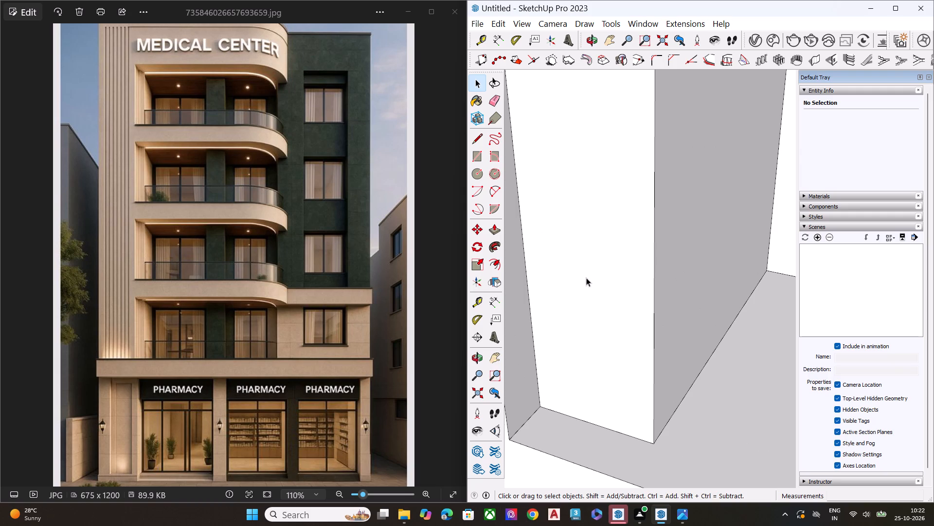
key(a)
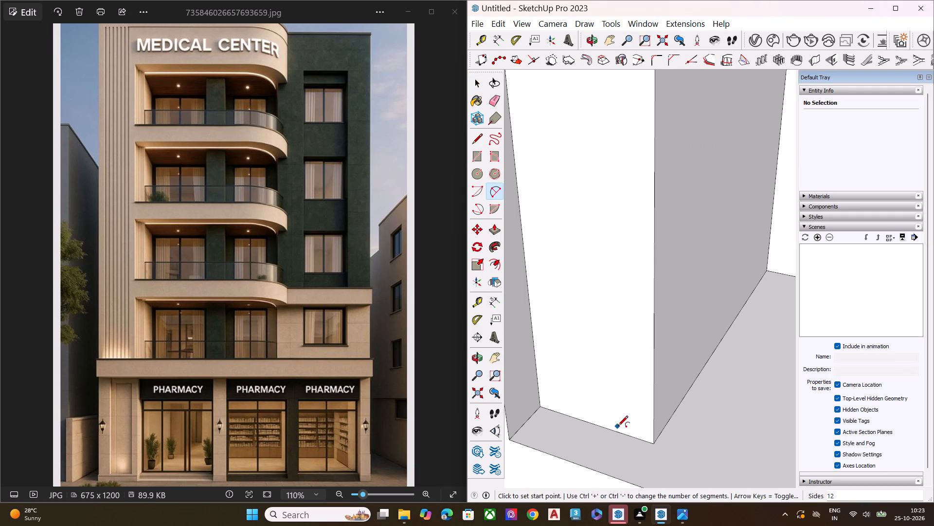
key(k)
key(j)
middle_drag(629, 432, 612, 414)
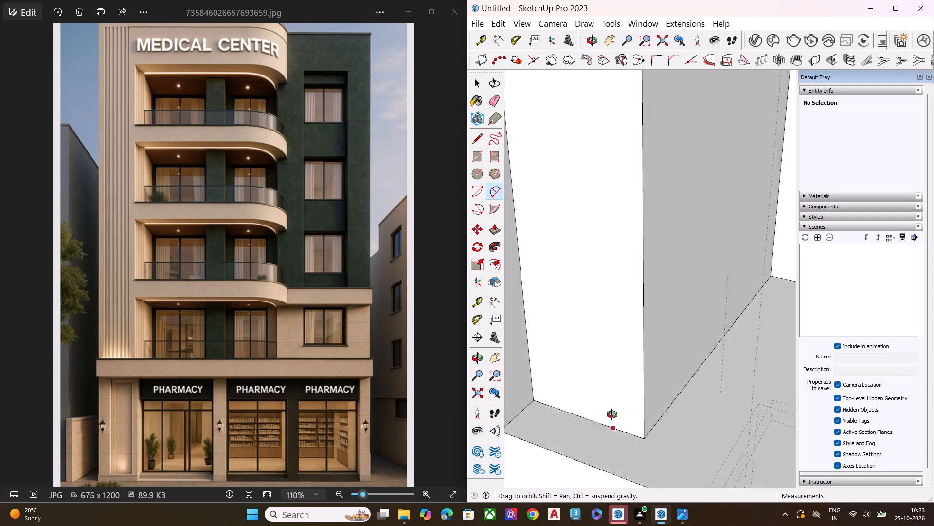
middle_drag(612, 414, 595, 364)
key(space)
Examine the bottom corner where the narrow wall strip meets the balcony opening's side wall and floor.
scroll(623, 323, down, 6)
scroll(626, 331, up, 1)
scroll(627, 332, down, 3)
scroll(643, 352, up, 2)
scroll(644, 352, down, 1)
scroll(644, 352, up, 1)
scroll(648, 349, down, 3)
scroll(650, 347, up, 2)
scroll(650, 347, down, 1)
scroll(650, 347, up, 2)
scroll(650, 347, down, 2)
scroll(650, 347, up, 2)
scroll(651, 357, down, 1)
scroll(651, 359, up, 1)
scroll(619, 376, down, 7)
middle_drag(643, 423, 845, 208)
middle_drag(835, 223, 611, 286)
middle_drag(700, 304, 663, 373)
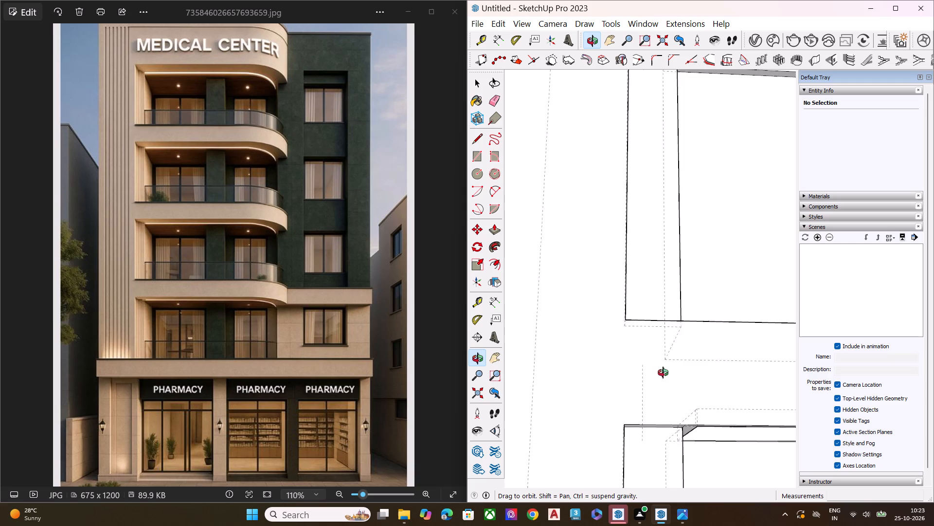
middle_drag(663, 373, 661, 507)
scroll(671, 447, up, 1)
scroll(689, 376, down, 2)
scroll(685, 371, up, 6)
middle_drag(676, 360, 624, 498)
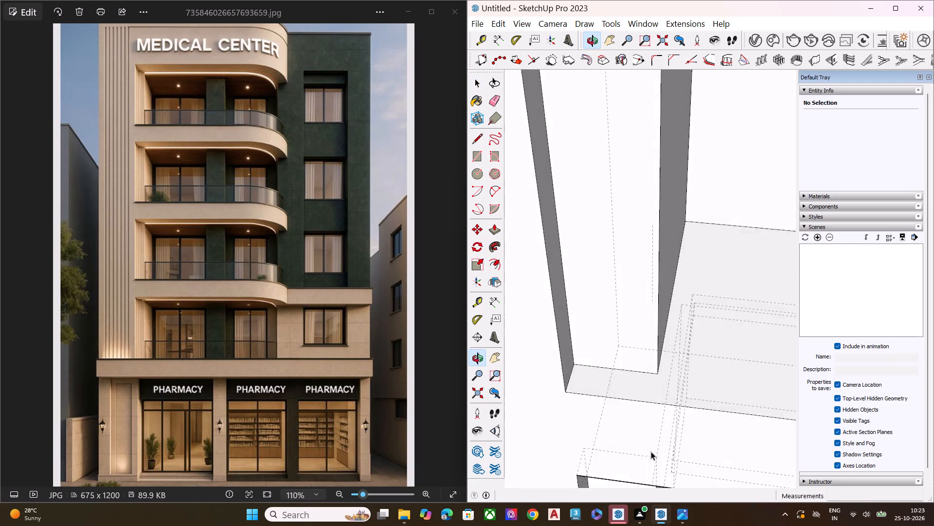
scroll(660, 424, up, 3)
scroll(661, 387, down, 4)
scroll(661, 387, up, 5)
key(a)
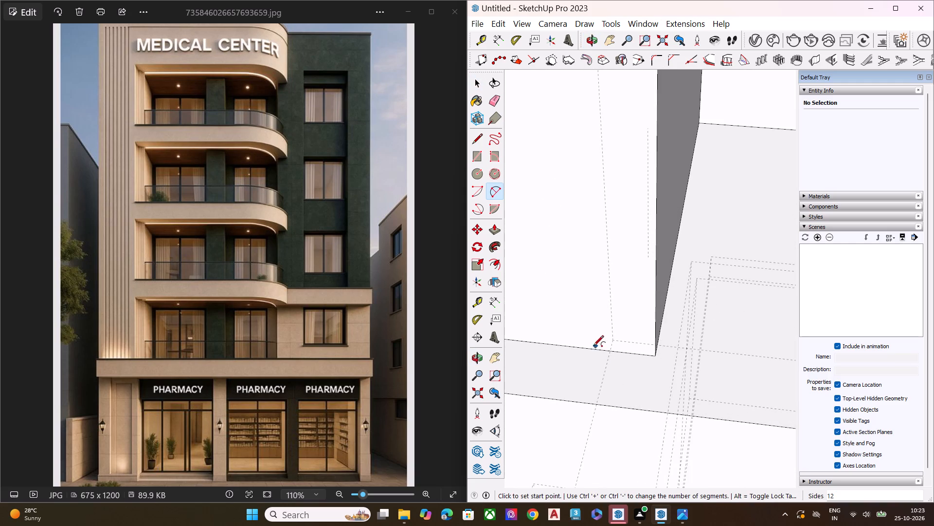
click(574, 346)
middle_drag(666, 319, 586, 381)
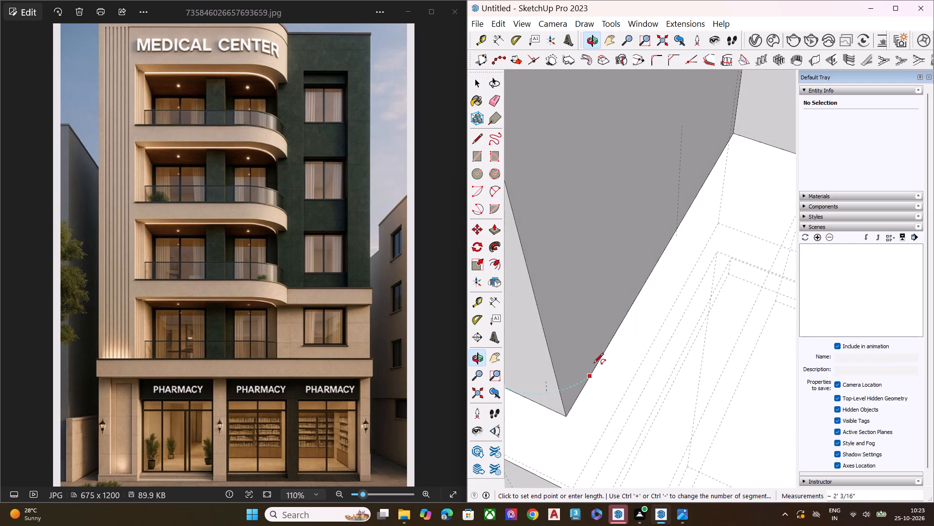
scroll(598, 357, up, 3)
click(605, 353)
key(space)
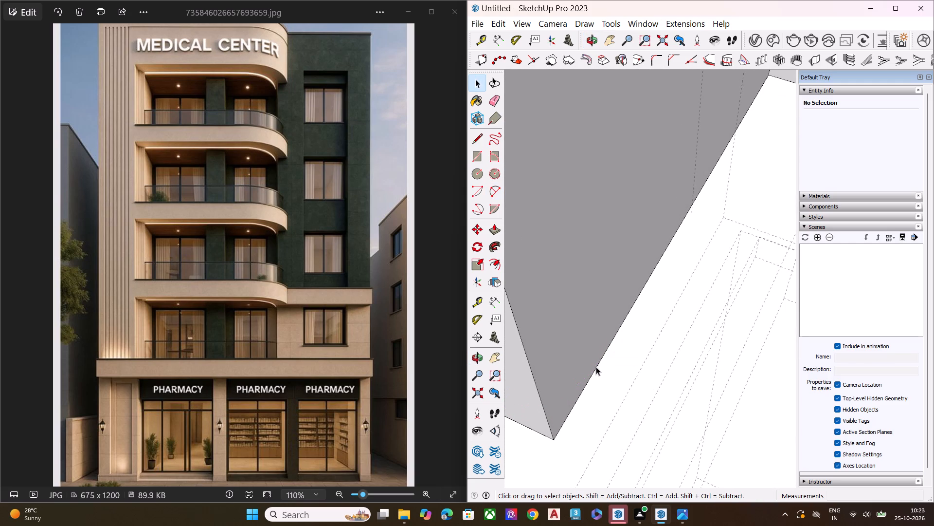
Draw a two-point arc from the wall strip's bottom edge around its corner to the bottom edge of the balcony opening's side wall.
scroll(611, 356, up, 1)
scroll(611, 356, down, 4)
middle_drag(579, 378, 648, 324)
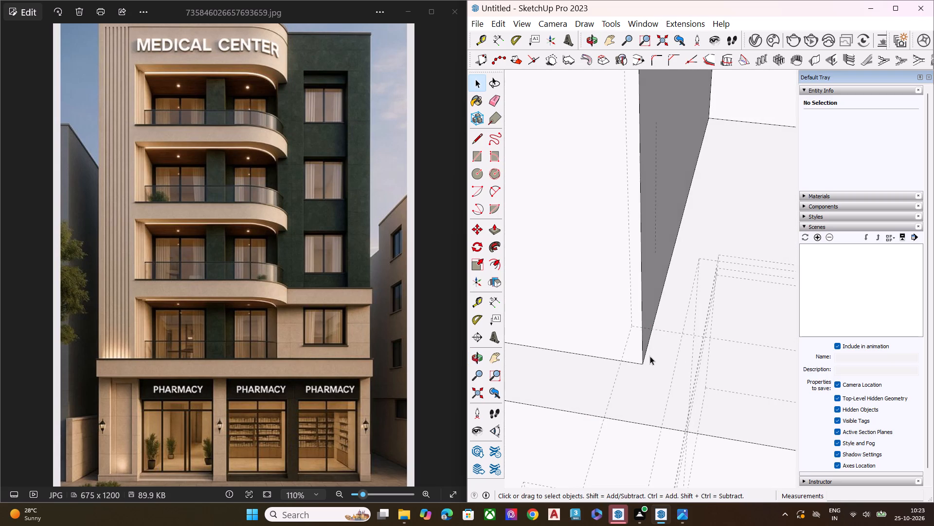
key(a)
click(563, 351)
scroll(654, 326, down, 1)
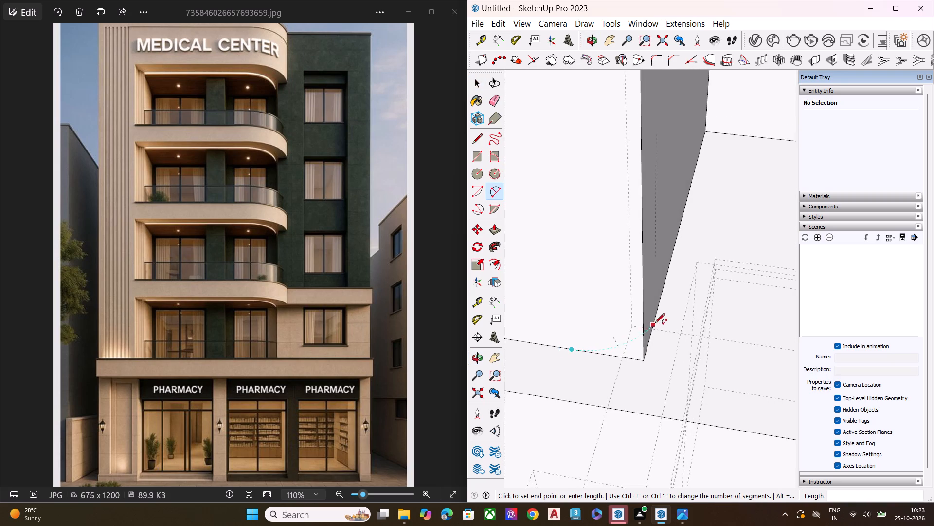
scroll(655, 319, up, 3)
click(657, 305)
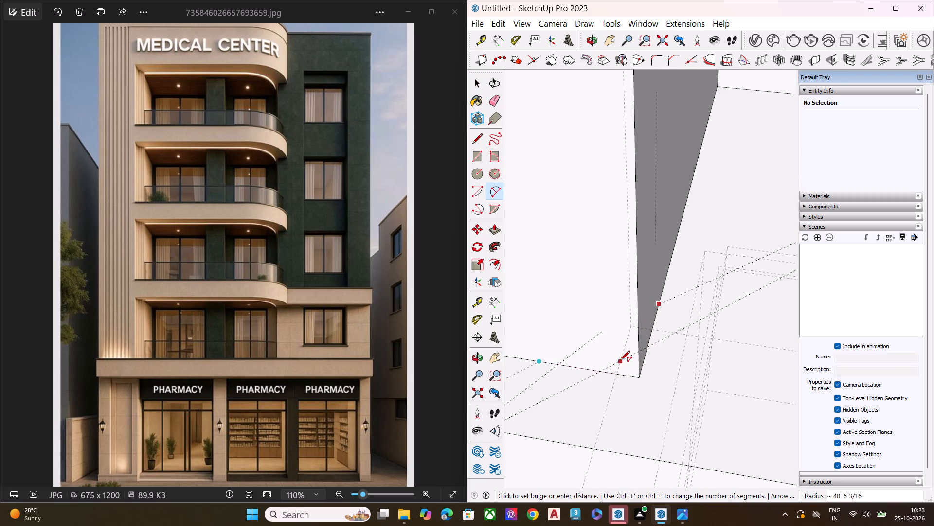
middle_drag(603, 352, 625, 313)
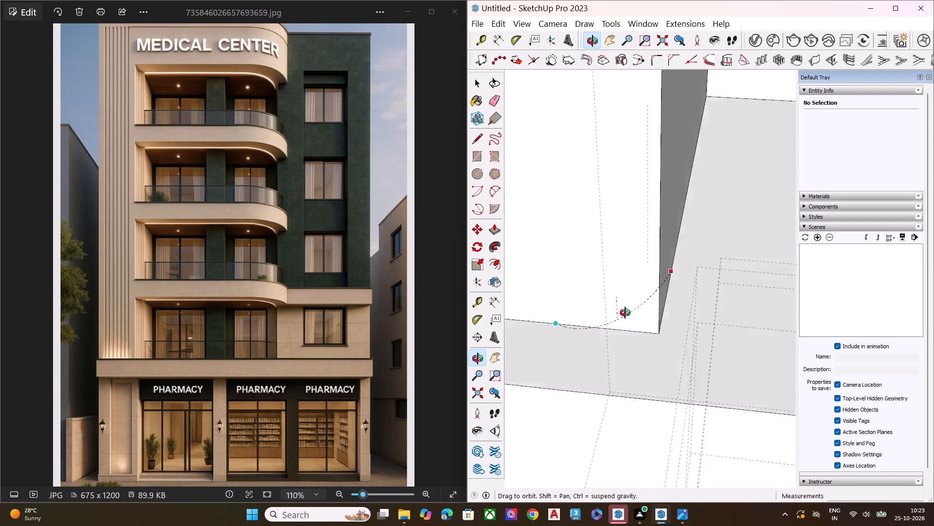
middle_drag(625, 313, 680, 310)
scroll(697, 305, up, 8)
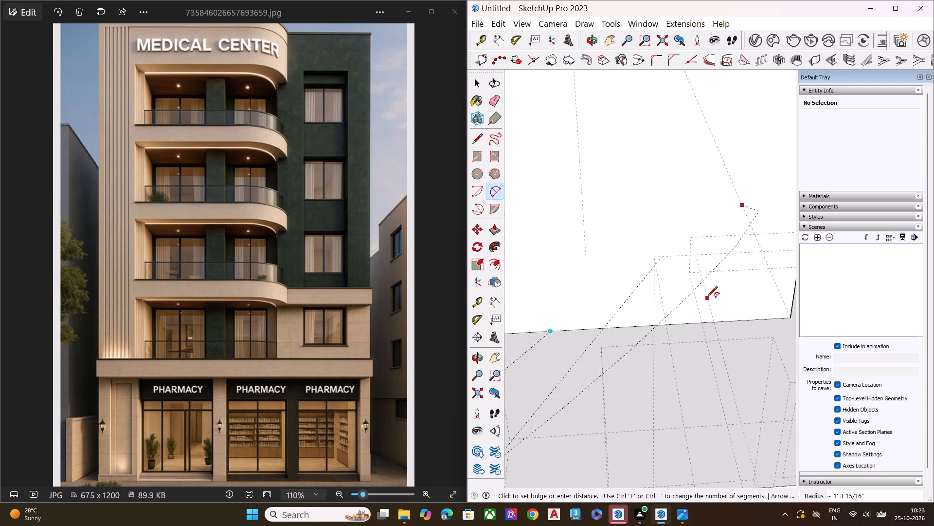
click(664, 289)
key(space)
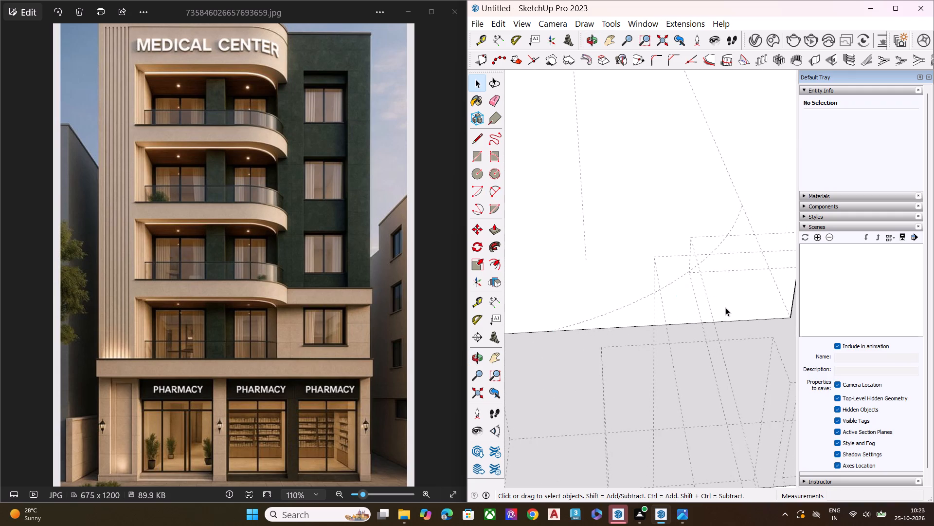
Examine the new arc at the wall strip's base corner and the surrounding surface from several angles.
click(725, 307)
middle_drag(735, 306, 693, 38)
click(730, 285)
scroll(736, 270, down, 1)
scroll(736, 270, up, 2)
scroll(736, 270, down, 2)
scroll(736, 270, up, 1)
scroll(736, 270, down, 4)
scroll(736, 270, up, 5)
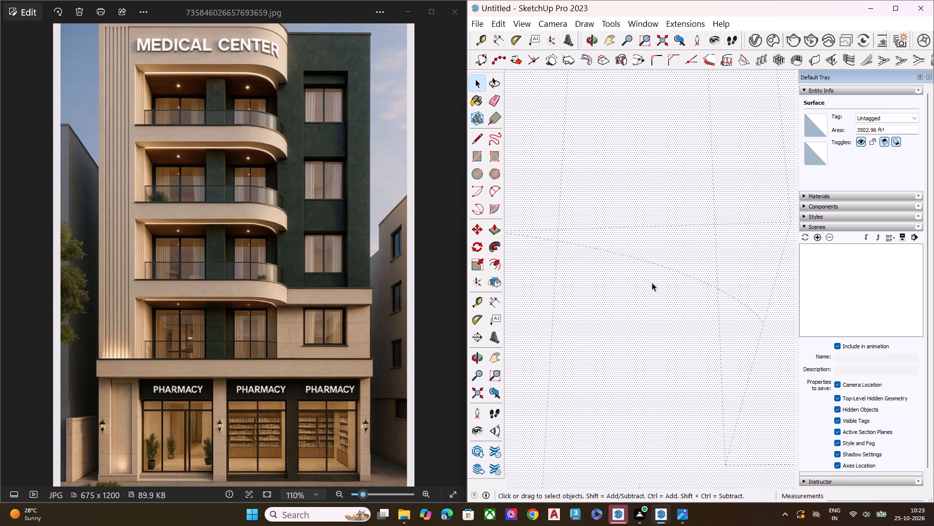
scroll(639, 301, down, 2)
scroll(632, 310, up, 1)
scroll(630, 314, down, 10)
scroll(703, 196, up, 1)
middle_drag(703, 198, 625, 367)
scroll(696, 254, down, 1)
scroll(666, 349, up, 9)
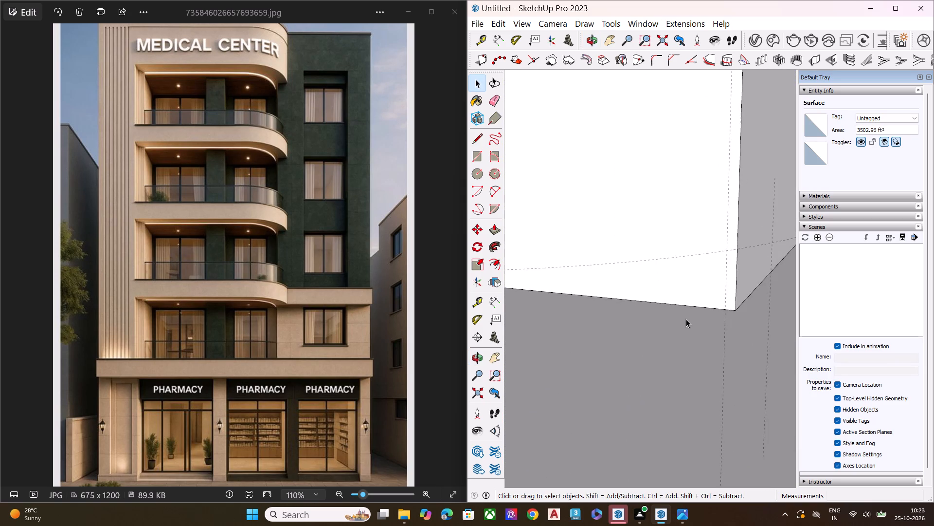
scroll(686, 319, up, 5)
scroll(689, 312, down, 2)
scroll(689, 312, up, 2)
middle_drag(683, 325, 712, 251)
scroll(709, 262, up, 1)
middle_drag(702, 294, 689, 358)
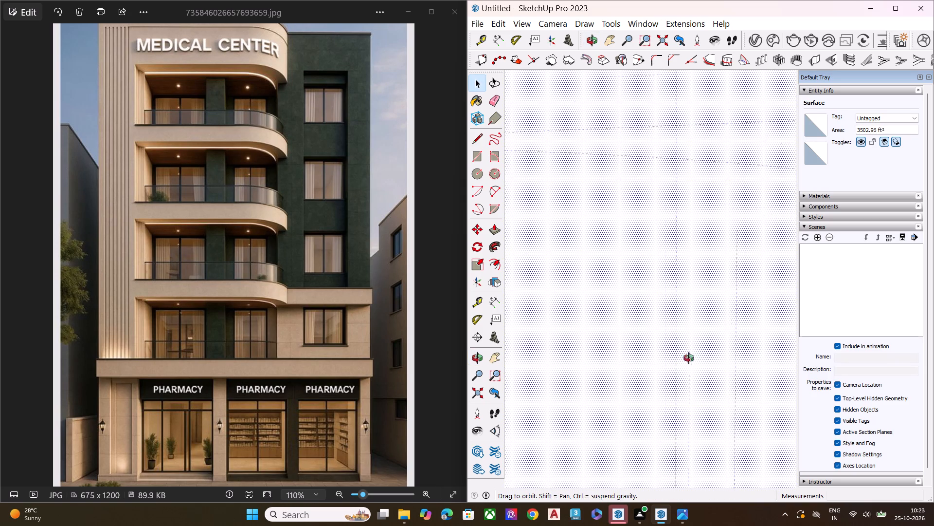
middle_drag(689, 358, 676, 392)
scroll(646, 277, down, 5)
scroll(649, 287, up, 1)
scroll(650, 291, down, 8)
scroll(662, 321, up, 1)
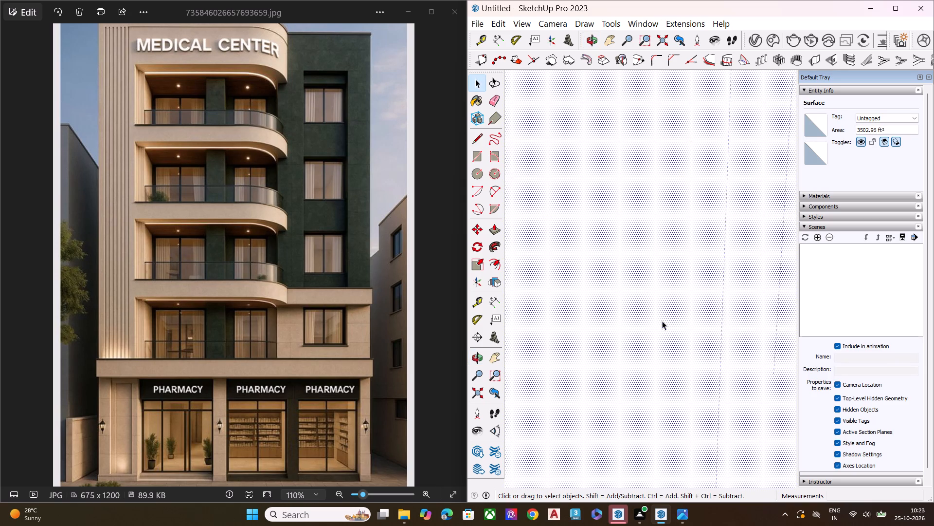
scroll(637, 329, down, 1)
scroll(634, 330, up, 1)
scroll(629, 331, down, 3)
click(474, 391)
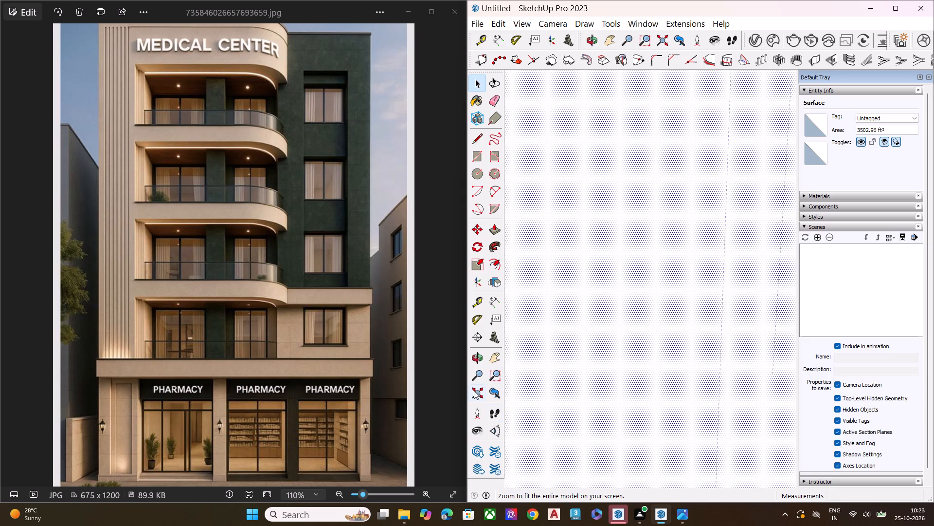
Delete the stray vertical edge crossing the base of the wall strip near the dashed corner arc.
middle_drag(627, 348, 736, 274)
scroll(559, 325, up, 3)
scroll(538, 331, down, 1)
scroll(538, 331, up, 6)
scroll(600, 349, up, 3)
scroll(600, 349, down, 1)
scroll(600, 349, up, 4)
scroll(600, 349, down, 1)
scroll(600, 349, up, 3)
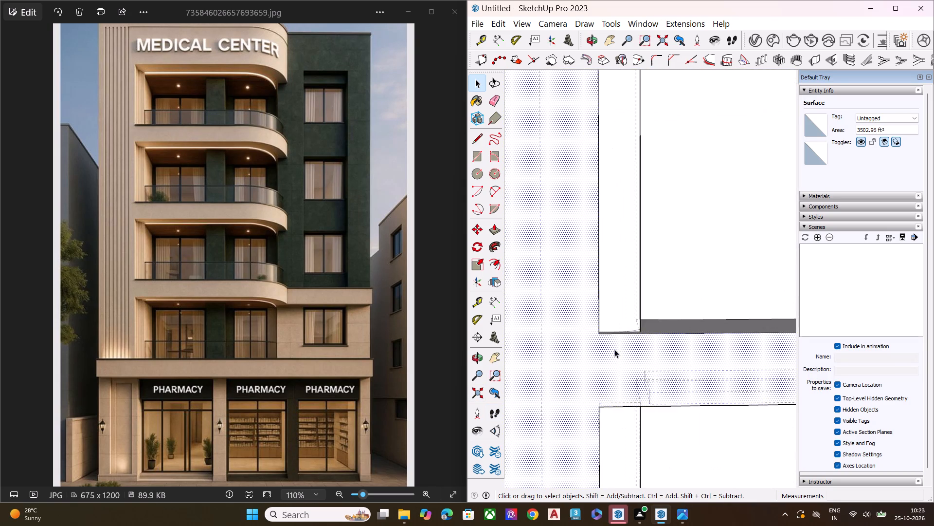
scroll(638, 327, up, 1)
scroll(638, 325, down, 3)
scroll(638, 324, up, 12)
scroll(676, 344, up, 4)
scroll(664, 349, down, 1)
scroll(660, 352, up, 1)
scroll(658, 353, down, 2)
scroll(658, 353, up, 5)
scroll(622, 352, down, 1)
scroll(620, 352, up, 2)
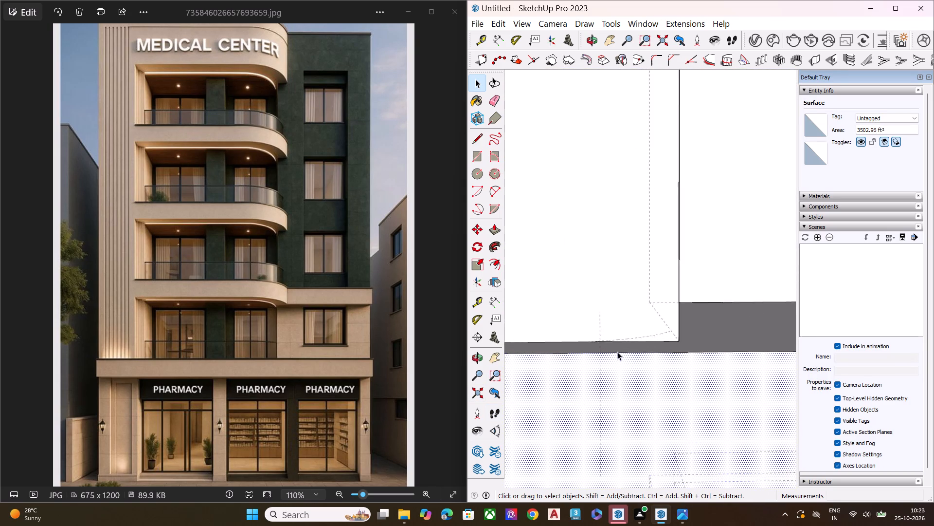
scroll(617, 352, up, 7)
middle_drag(696, 350, 752, 400)
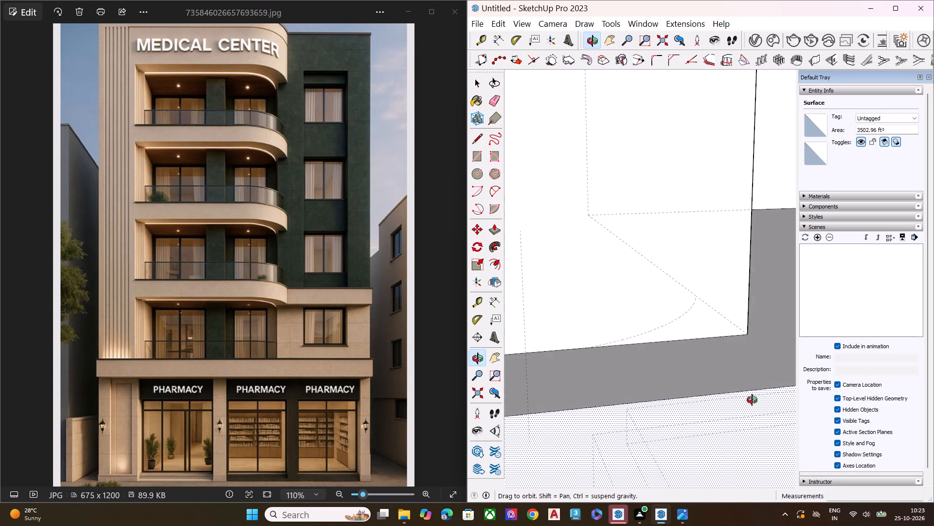
middle_drag(752, 400, 688, 401)
key(space)
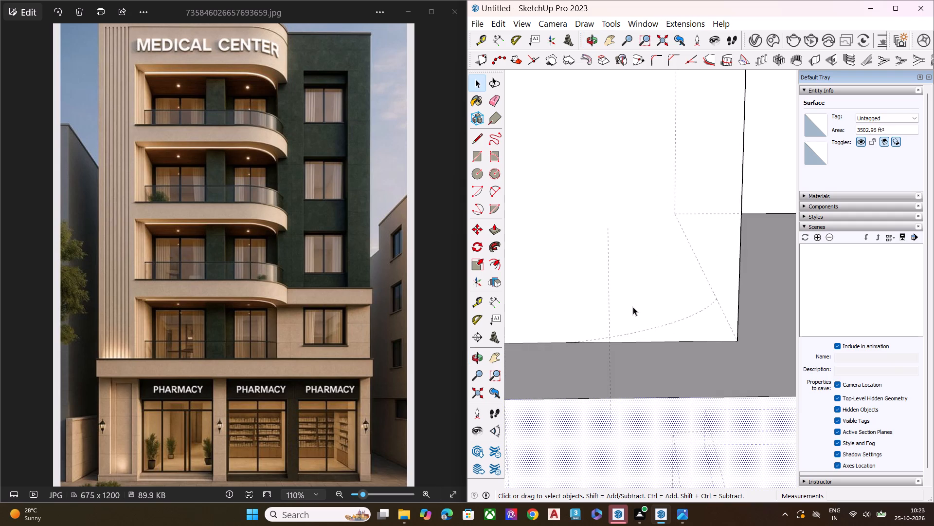
click(609, 269)
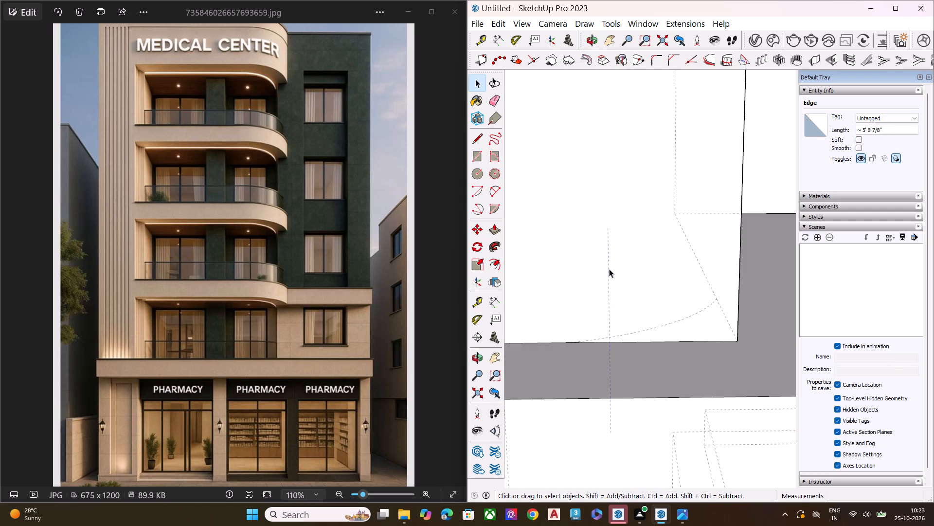
key(Delete)
Examine the wall strips beside the balcony openings and the ledge above the ground floor from the front and below.
scroll(780, 346, down, 10)
scroll(608, 372, up, 1)
scroll(607, 372, down, 4)
scroll(559, 375, up, 1)
scroll(556, 375, down, 2)
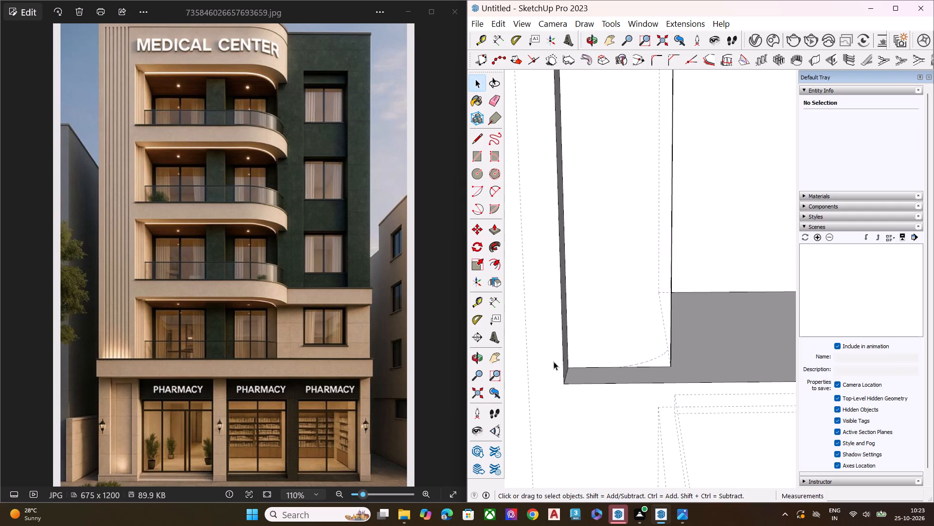
scroll(589, 244, down, 6)
scroll(589, 244, up, 1)
scroll(589, 244, down, 1)
scroll(589, 244, up, 1)
scroll(589, 244, down, 2)
scroll(589, 244, up, 2)
scroll(589, 244, down, 5)
scroll(591, 258, up, 1)
scroll(591, 258, down, 1)
scroll(591, 258, up, 1)
scroll(591, 258, down, 12)
scroll(590, 284, up, 2)
scroll(590, 286, down, 4)
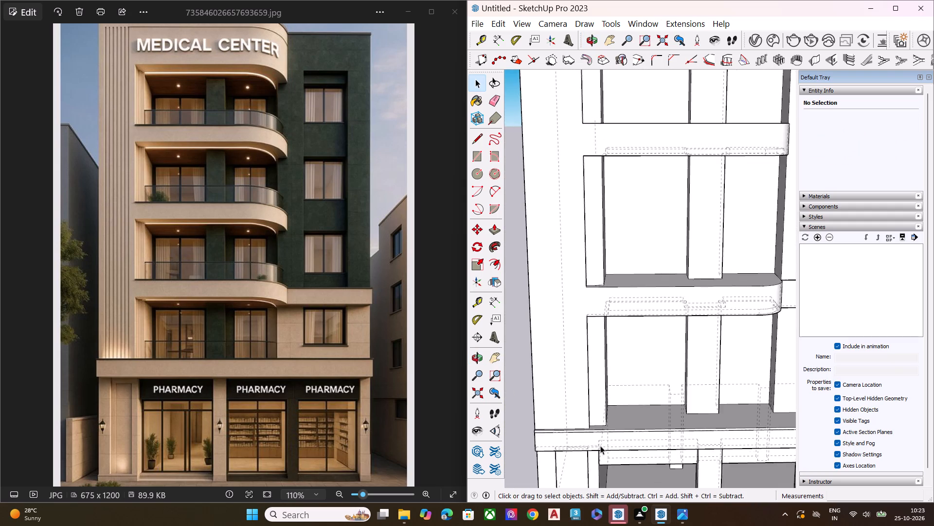
scroll(600, 453, up, 12)
middle_drag(590, 416, 592, 336)
scroll(582, 376, up, 8)
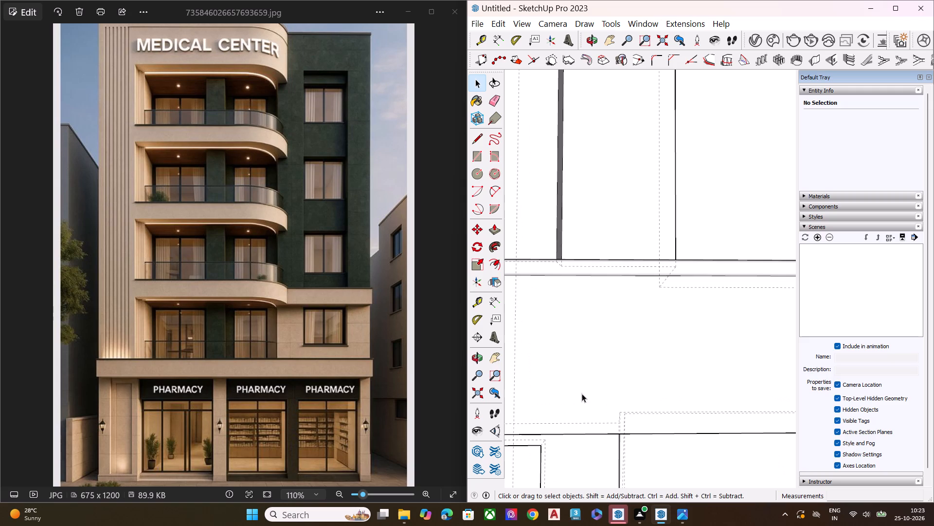
middle_drag(614, 377, 436, 294)
middle_drag(676, 301, 605, 307)
middle_drag(723, 300, 750, 289)
scroll(719, 300, up, 1)
key(space)
scroll(668, 318, down, 3)
scroll(666, 321, up, 1)
scroll(666, 321, down, 6)
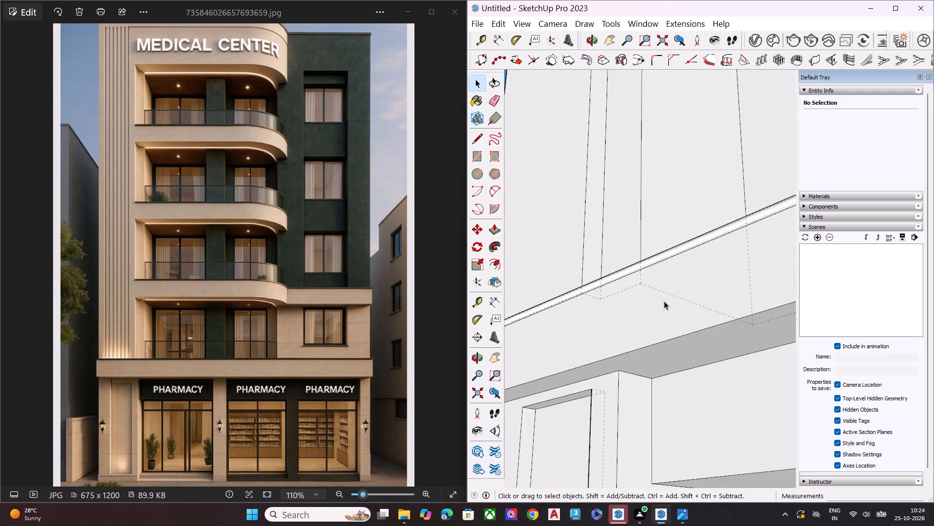
scroll(664, 301, down, 5)
scroll(648, 207, up, 1)
scroll(647, 217, down, 10)
scroll(632, 292, up, 3)
scroll(627, 297, down, 4)
scroll(623, 301, up, 2)
scroll(620, 302, down, 1)
scroll(620, 302, up, 1)
scroll(620, 302, down, 8)
scroll(623, 315, up, 4)
scroll(624, 316, down, 2)
scroll(627, 320, up, 1)
scroll(627, 321, down, 2)
scroll(628, 324, up, 1)
click(557, 375)
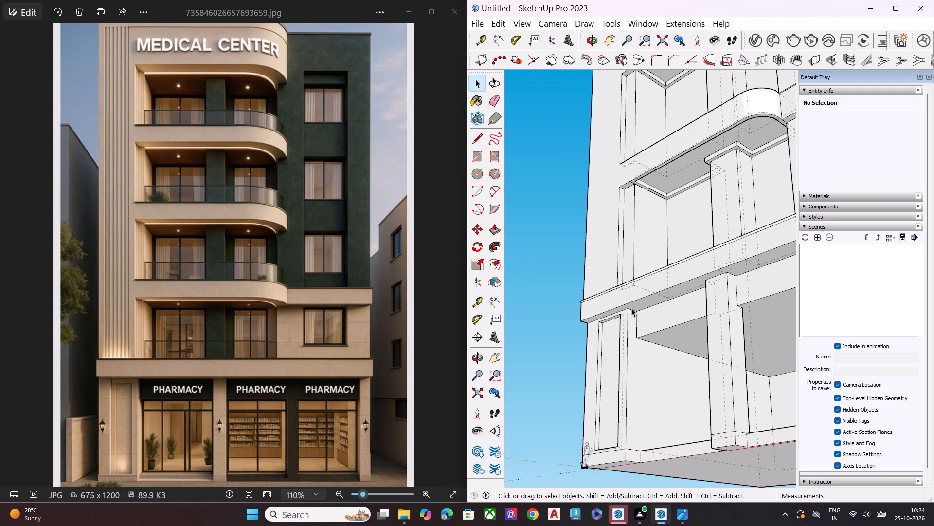
Turn off the dashed display of the model's hidden back edges.
middle_drag(633, 309, 756, 379)
scroll(756, 379, down, 1)
key(k)
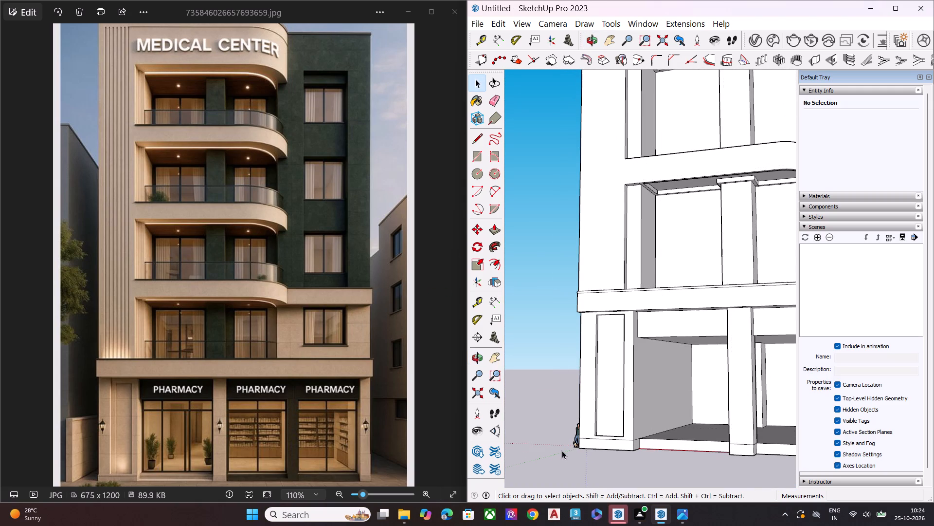
click(529, 462)
Push the still-flat inset ceiling panel of the upper balcony opening up into the slab by about 1' 9 1/2".
middle_drag(736, 361, 760, 217)
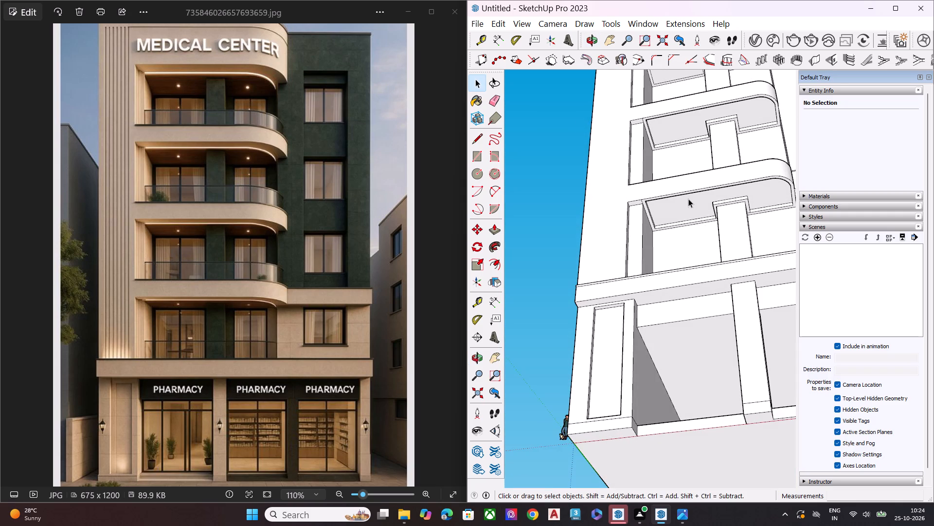
scroll(644, 202, down, 6)
scroll(633, 266, up, 4)
scroll(633, 266, down, 1)
middle_drag(632, 266, 664, 172)
scroll(664, 172, up, 9)
key(e)
scroll(643, 140, up, 1)
scroll(643, 135, down, 1)
scroll(643, 135, up, 1)
scroll(642, 135, down, 1)
scroll(642, 134, up, 7)
scroll(627, 129, down, 4)
scroll(627, 129, up, 2)
scroll(627, 129, down, 1)
scroll(627, 129, up, 5)
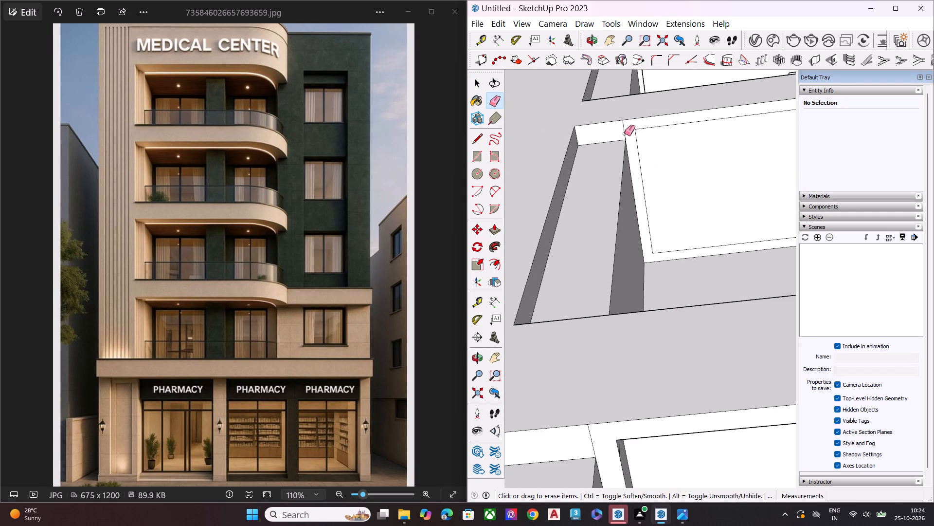
scroll(624, 187, down, 1)
scroll(624, 189, up, 1)
scroll(624, 191, down, 4)
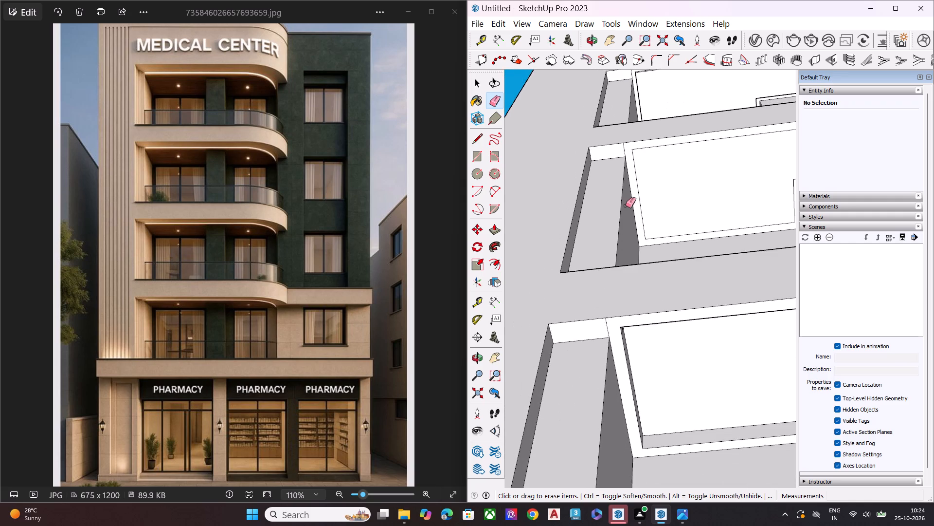
middle_drag(636, 191, 452, 299)
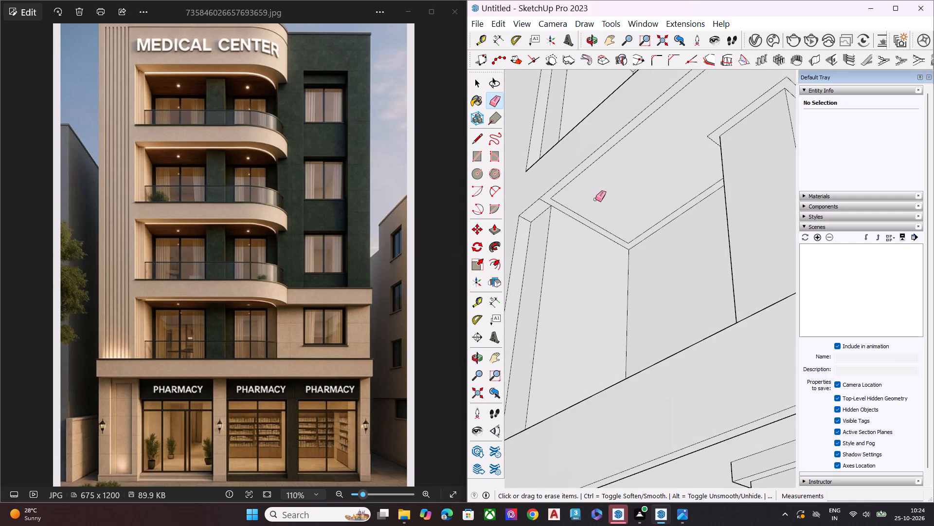
scroll(596, 200, down, 9)
middle_drag(592, 215, 578, 156)
scroll(574, 363, up, 4)
scroll(569, 373, down, 2)
scroll(569, 373, up, 4)
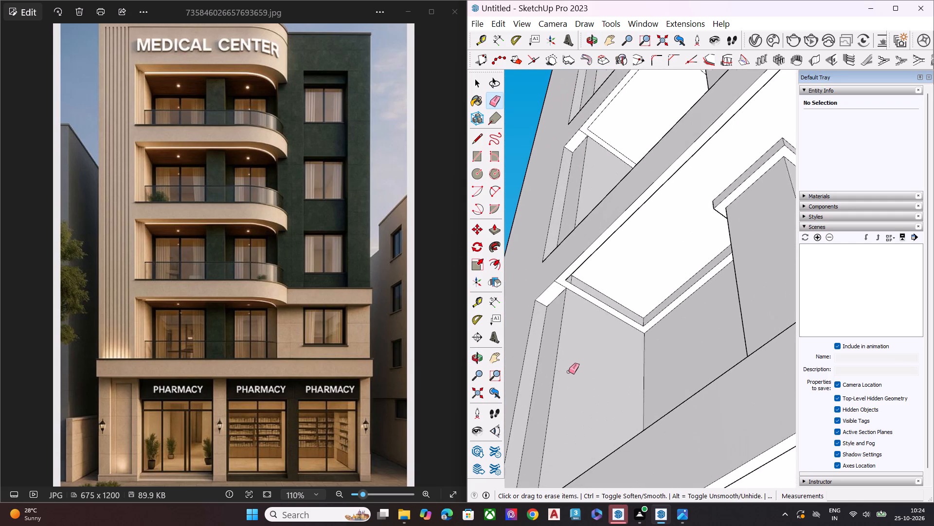
scroll(569, 372, up, 1)
scroll(557, 300, down, 3)
scroll(557, 300, up, 5)
key(space)
click(620, 84)
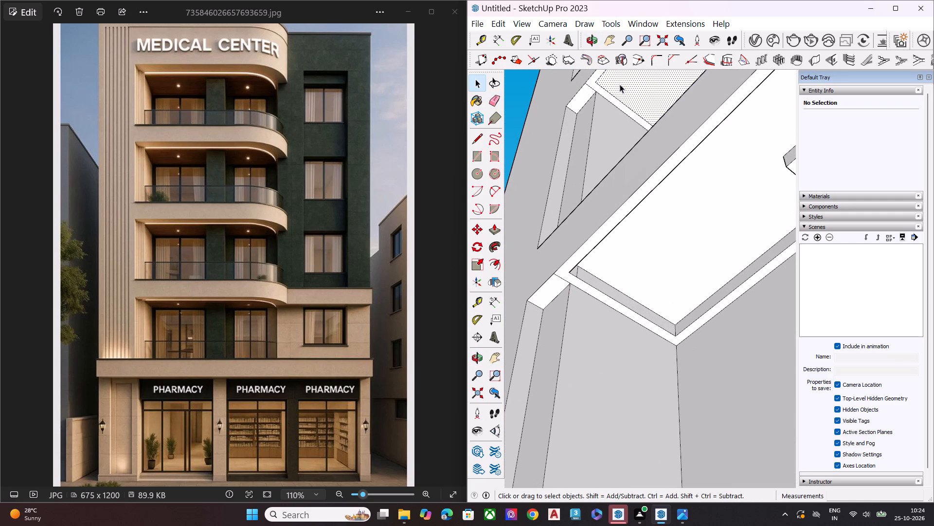
key(p)
click(622, 83)
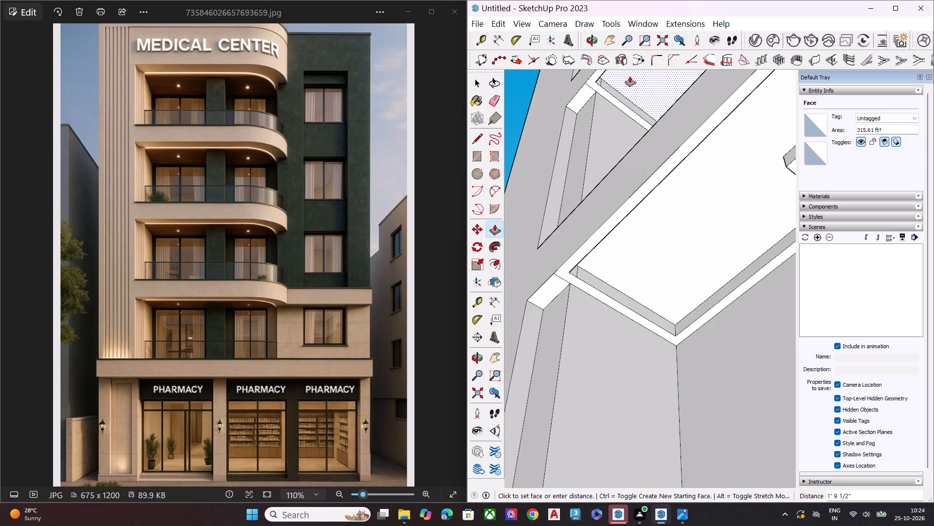
click(630, 75)
key(space)
scroll(611, 156, down, 6)
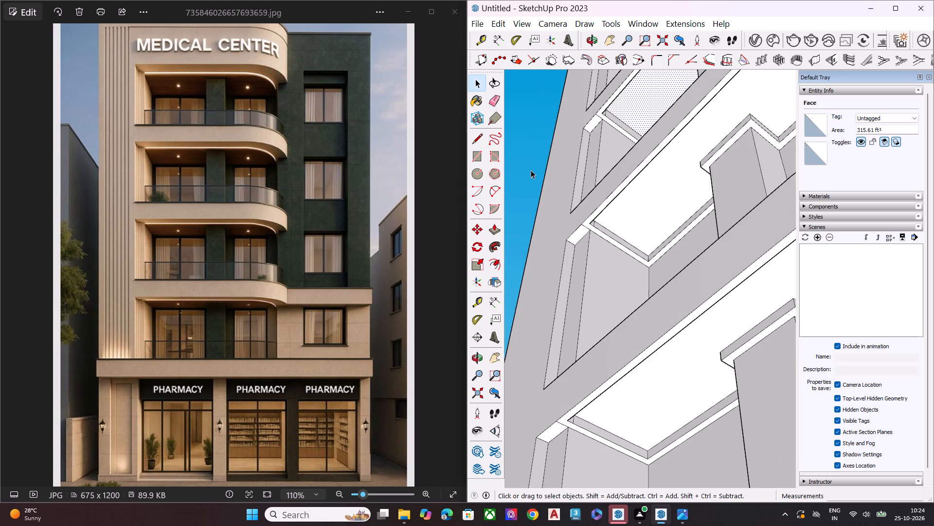
click(531, 170)
Delete the stray short vertical edge inside the balcony's ceiling recess, near its corner with the wall strip.
scroll(615, 149, down, 10)
middle_drag(629, 158, 622, 324)
scroll(600, 222, down, 4)
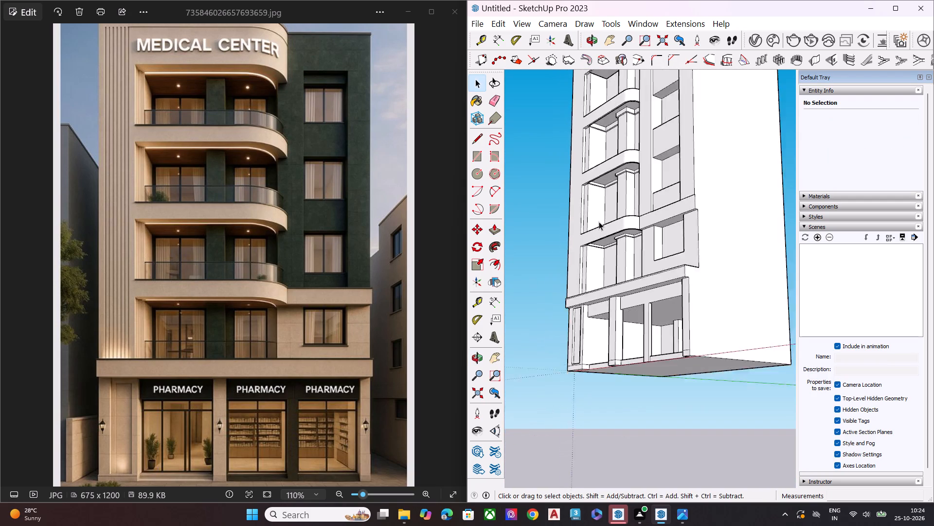
scroll(599, 222, down, 3)
middle_drag(588, 203, 579, 104)
scroll(579, 104, up, 4)
scroll(586, 164, down, 1)
scroll(591, 193, up, 7)
scroll(601, 191, down, 2)
scroll(600, 191, up, 4)
scroll(600, 191, down, 1)
scroll(600, 191, up, 9)
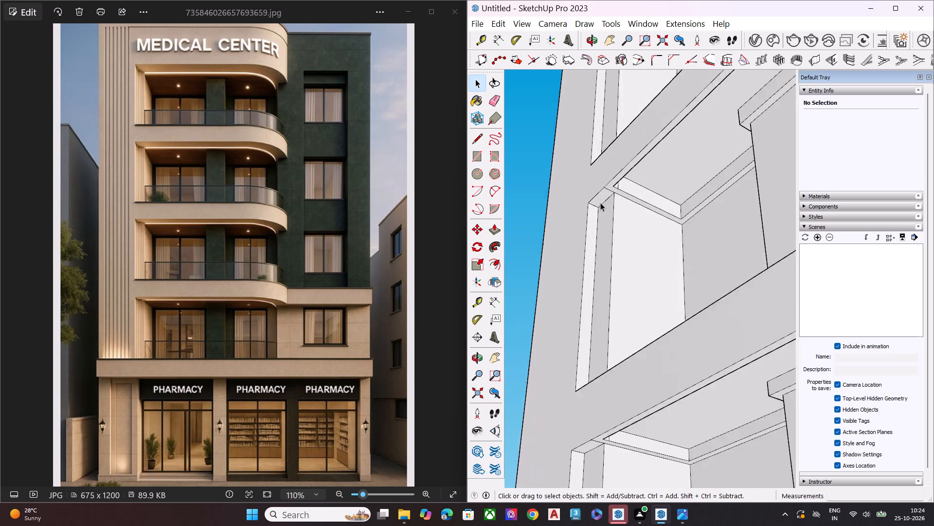
scroll(600, 203, up, 7)
scroll(611, 188, down, 2)
scroll(612, 188, up, 7)
middle_drag(603, 191, 531, 236)
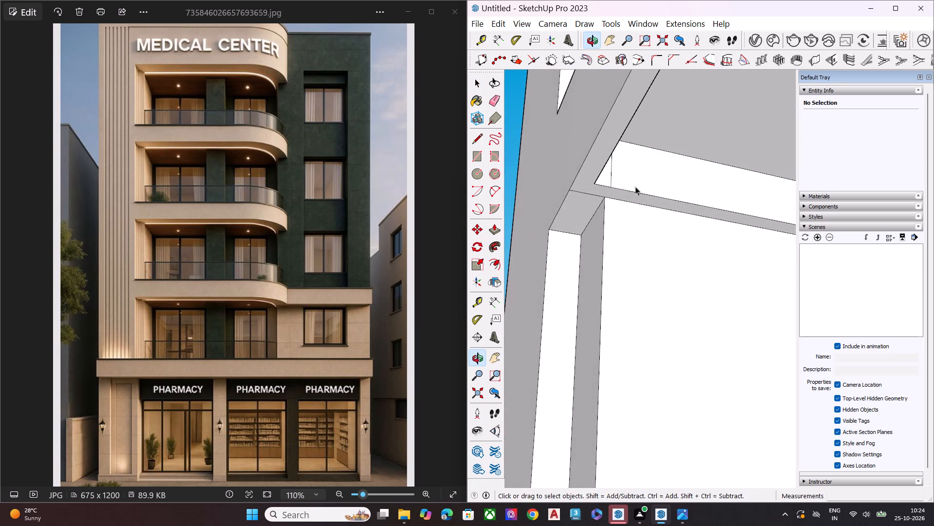
middle_drag(635, 186, 552, 190)
scroll(568, 179, up, 6)
click(590, 177)
key(Delete)
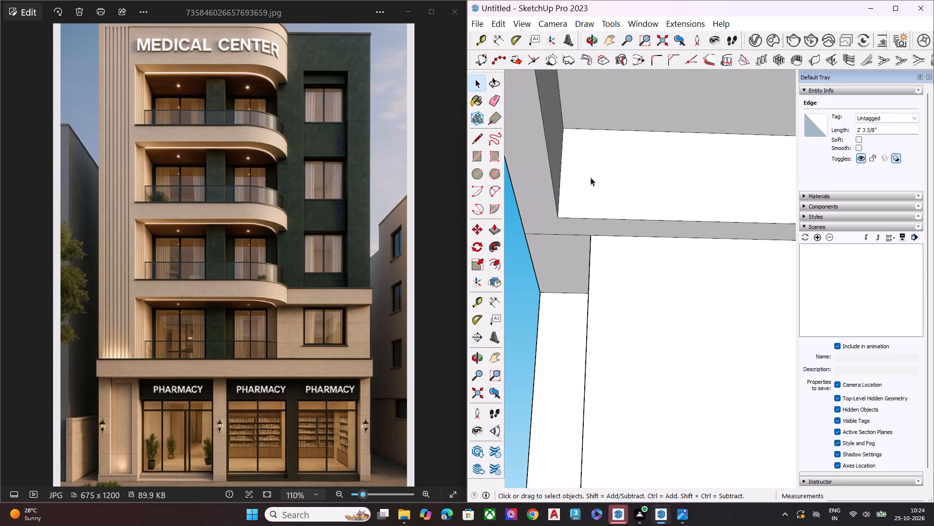
Examine the corners where the balcony ceiling recesses meet the wall strips, from below and from the side, for stray edges.
scroll(591, 199, down, 10)
middle_drag(553, 247, 713, 196)
scroll(652, 283, down, 9)
scroll(548, 266, down, 2)
scroll(548, 267, up, 1)
scroll(549, 269, down, 4)
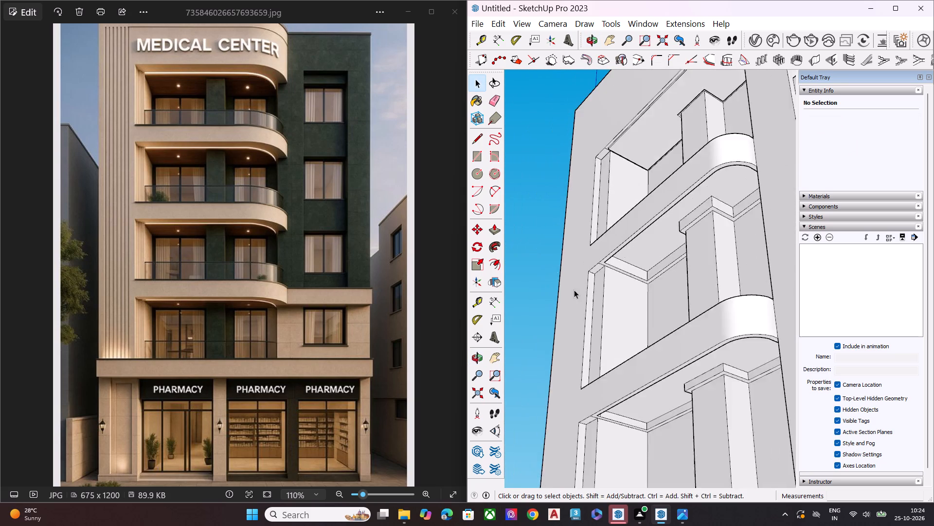
scroll(574, 290, down, 12)
middle_drag(659, 288, 548, 282)
scroll(557, 240, up, 3)
scroll(572, 227, down, 1)
scroll(574, 227, up, 1)
scroll(576, 227, down, 1)
scroll(579, 227, up, 5)
scroll(610, 229, down, 3)
scroll(610, 229, up, 4)
scroll(610, 229, down, 2)
scroll(610, 229, up, 5)
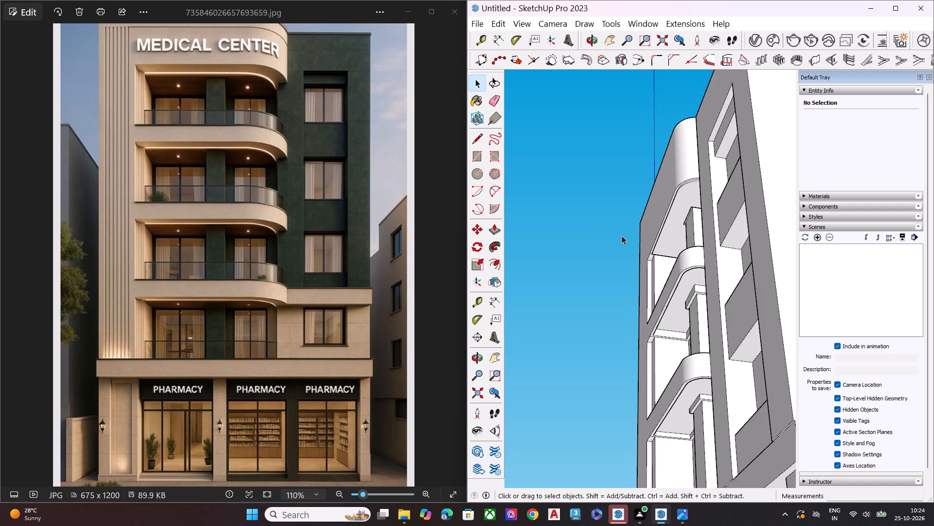
scroll(647, 248, up, 11)
scroll(656, 248, down, 1)
scroll(656, 248, up, 10)
middle_drag(663, 265, 672, 254)
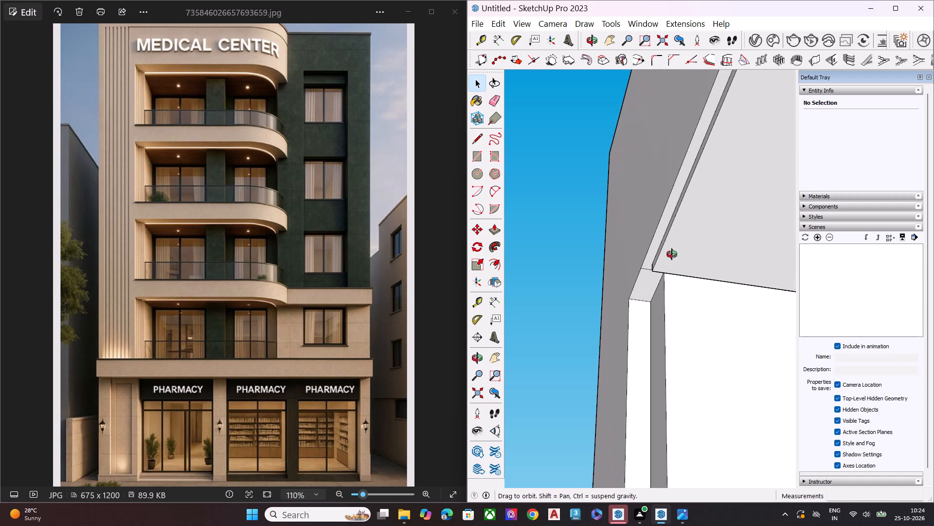
middle_drag(672, 254, 739, 183)
scroll(677, 218, down, 3)
middle_drag(706, 224, 828, 147)
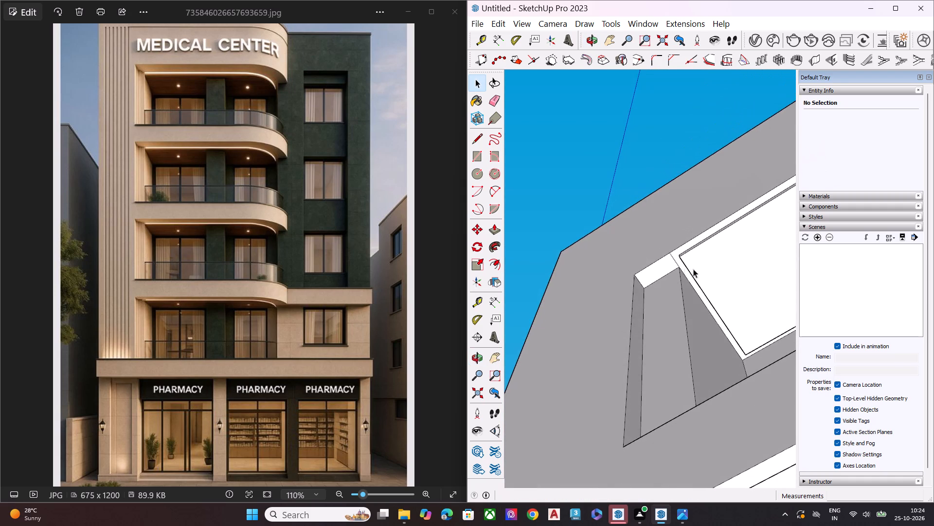
scroll(678, 266, up, 1)
middle_drag(683, 257, 734, 218)
scroll(675, 259, down, 3)
scroll(643, 264, up, 1)
scroll(643, 264, down, 9)
scroll(649, 258, up, 2)
scroll(649, 258, down, 2)
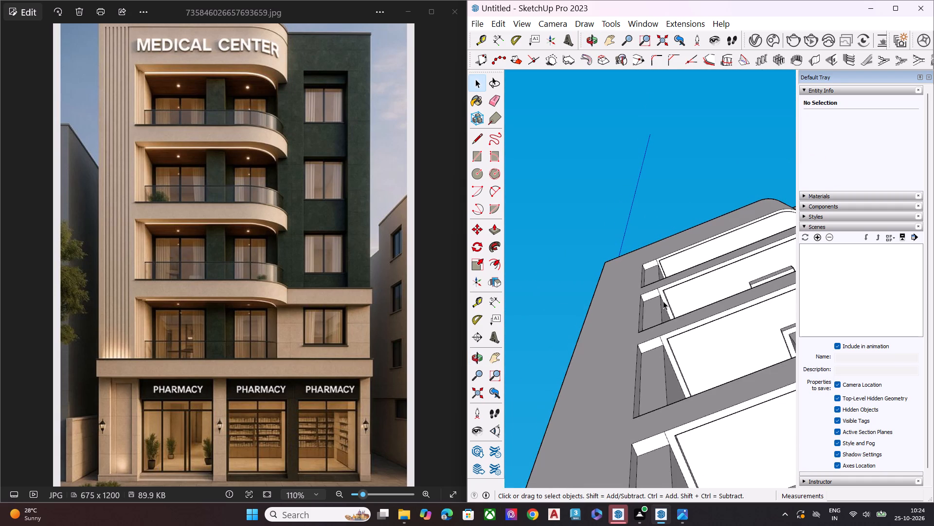
Erase the stray short vertical edge inside a balcony's ceiling recess, near its corner with the wall strip.
middle_drag(684, 327, 413, 422)
middle_drag(631, 404, 629, 447)
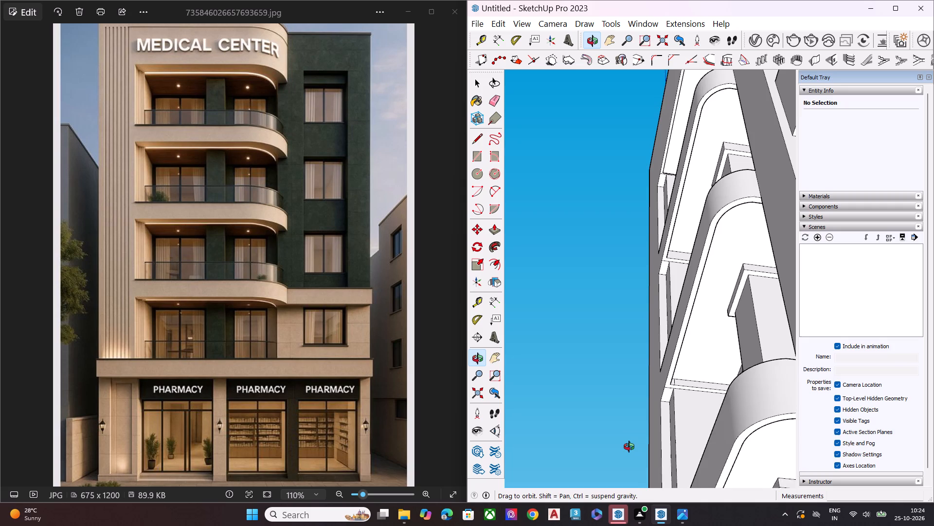
middle_drag(629, 447, 628, 452)
scroll(691, 401, up, 2)
scroll(694, 395, down, 1)
scroll(694, 388, up, 3)
scroll(695, 379, down, 1)
scroll(693, 376, up, 2)
scroll(648, 383, up, 8)
key(e)
scroll(665, 379, up, 8)
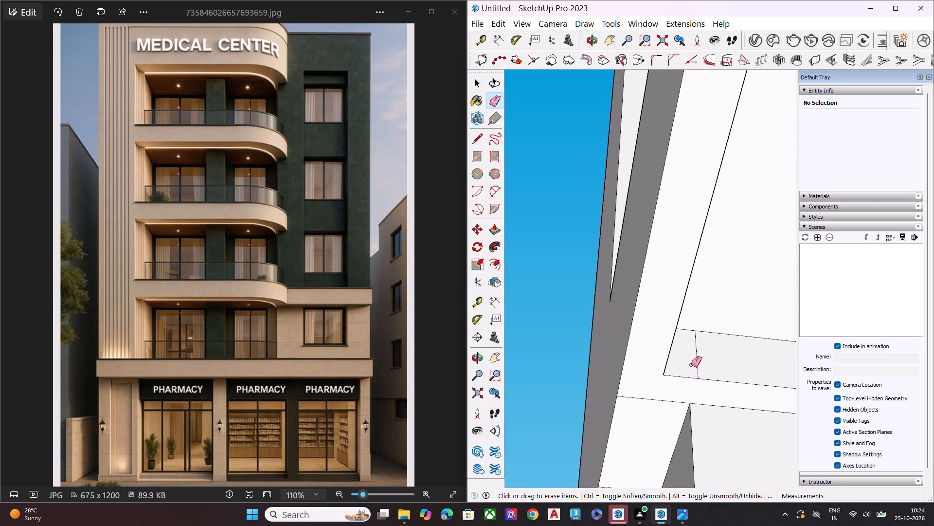
click(697, 360)
Erase the matching stray short vertical edge inside the next balcony's ceiling recess.
scroll(638, 326, down, 3)
scroll(635, 321, up, 1)
scroll(635, 321, down, 4)
scroll(641, 309, up, 5)
scroll(667, 267, down, 1)
scroll(667, 267, up, 2)
scroll(662, 270, down, 7)
scroll(643, 277, up, 1)
scroll(643, 277, down, 4)
scroll(643, 287, up, 1)
scroll(643, 287, down, 12)
scroll(663, 285, up, 1)
scroll(666, 284, down, 7)
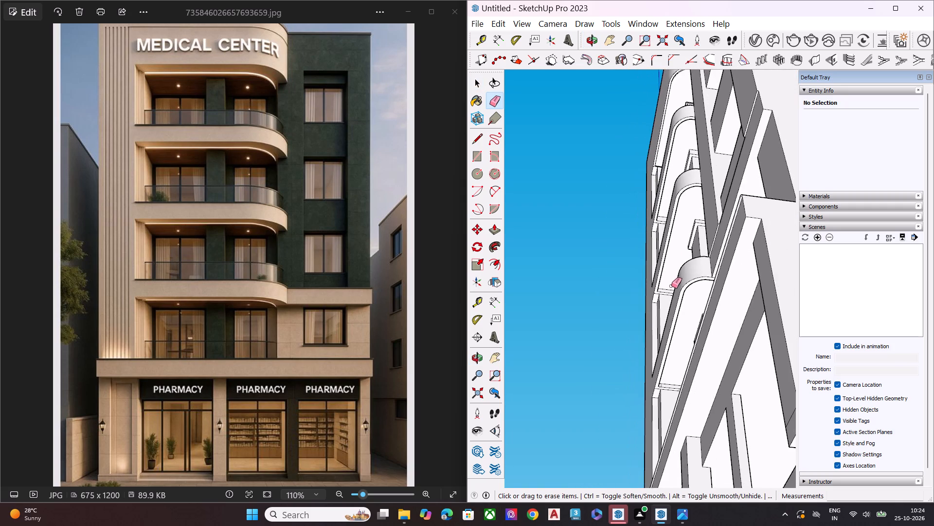
scroll(662, 411, up, 3)
scroll(660, 426, down, 2)
scroll(660, 426, up, 6)
scroll(664, 362, up, 7)
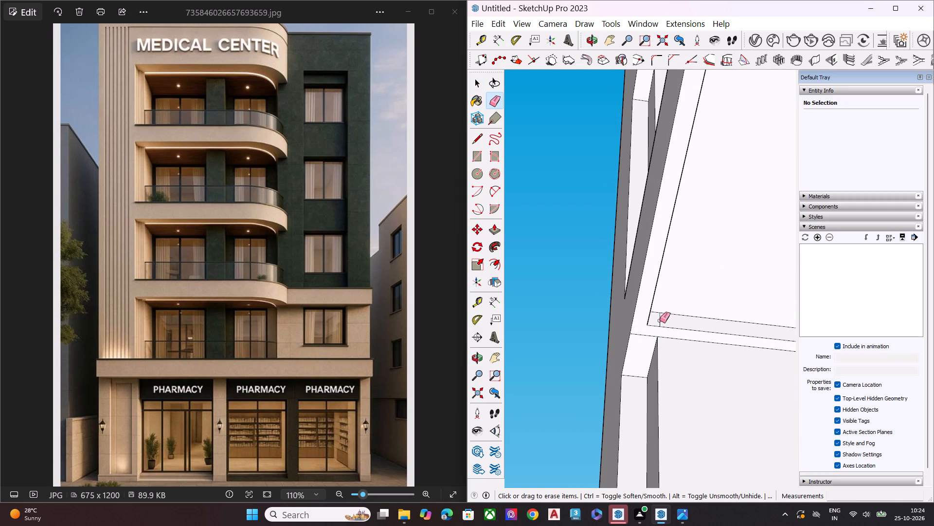
click(660, 320)
Examine the cleaned balcony recesses and the ground-floor storefront from below and from the front.
scroll(664, 309, down, 1)
scroll(664, 309, up, 1)
scroll(664, 309, down, 1)
scroll(664, 309, up, 3)
scroll(664, 309, down, 6)
scroll(663, 305, up, 1)
scroll(663, 305, down, 1)
scroll(663, 305, up, 4)
scroll(663, 305, down, 10)
scroll(663, 305, up, 2)
scroll(663, 305, down, 8)
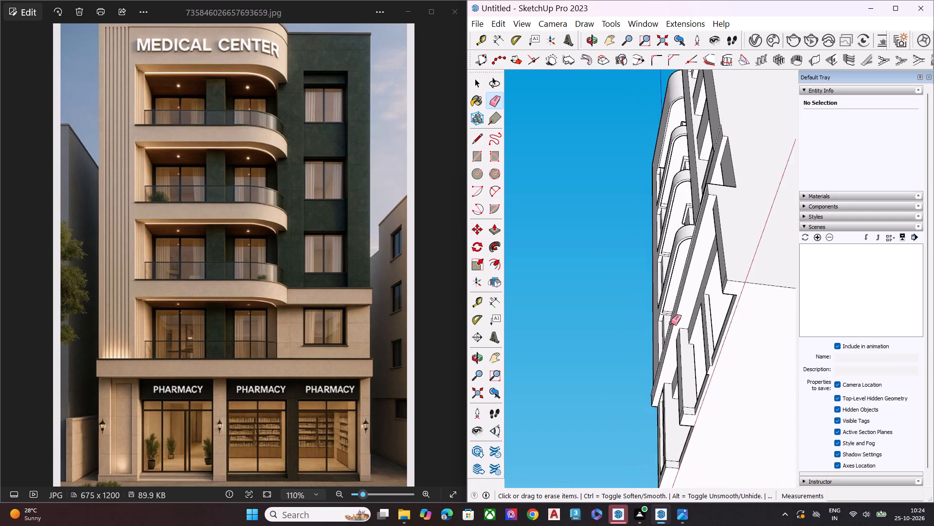
scroll(671, 323, down, 4)
middle_drag(677, 363, 757, 437)
scroll(665, 444, up, 5)
key(space)
click(581, 431)
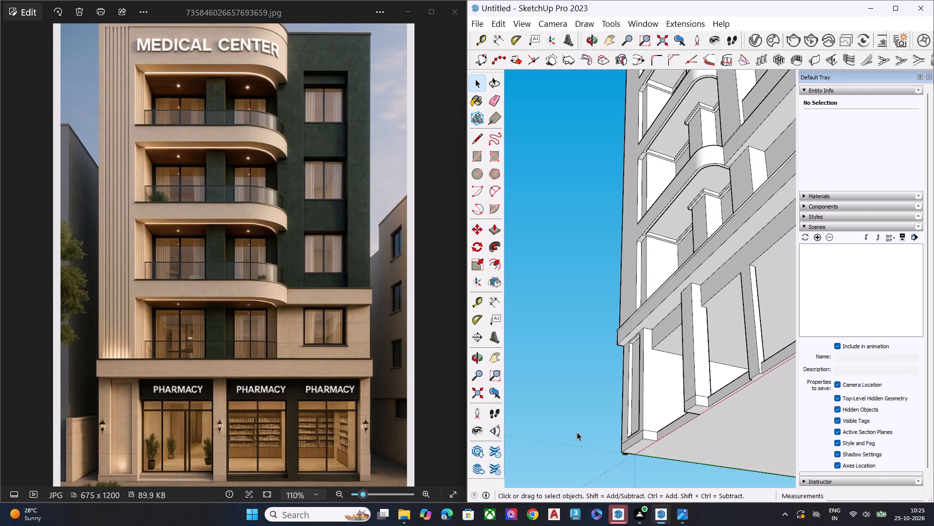
scroll(599, 164, down, 7)
key(space)
click(539, 392)
key(space)
middle_drag(635, 294, 766, 423)
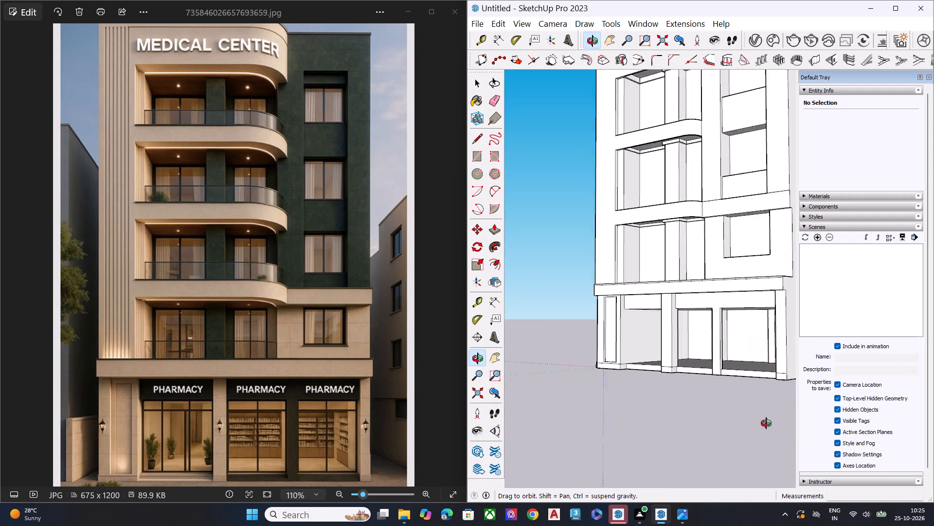
middle_drag(766, 423, 859, 422)
scroll(571, 302, down, 6)
middle_drag(659, 332, 776, 335)
scroll(574, 341, up, 4)
scroll(551, 346, down, 1)
scroll(550, 347, up, 1)
scroll(549, 347, down, 1)
scroll(548, 347, up, 4)
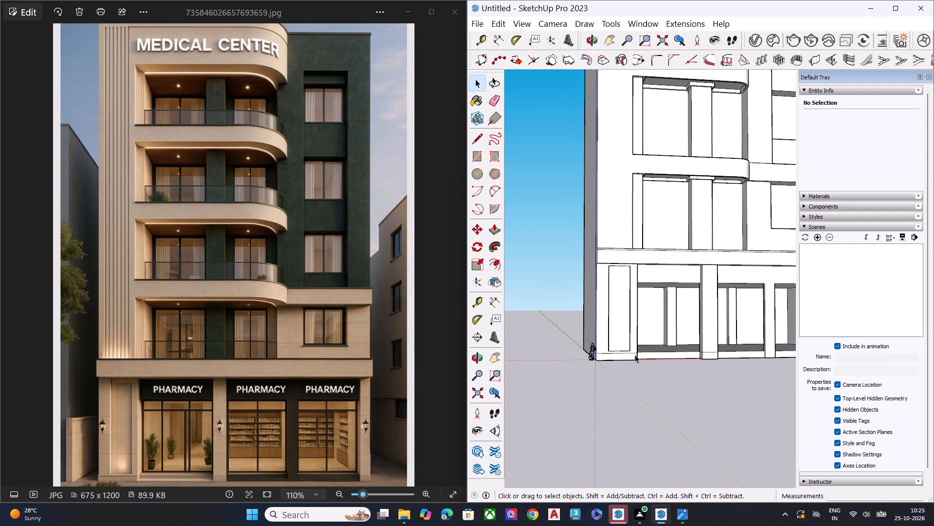
scroll(631, 355, up, 4)
scroll(607, 355, down, 1)
scroll(607, 355, up, 5)
click(560, 362)
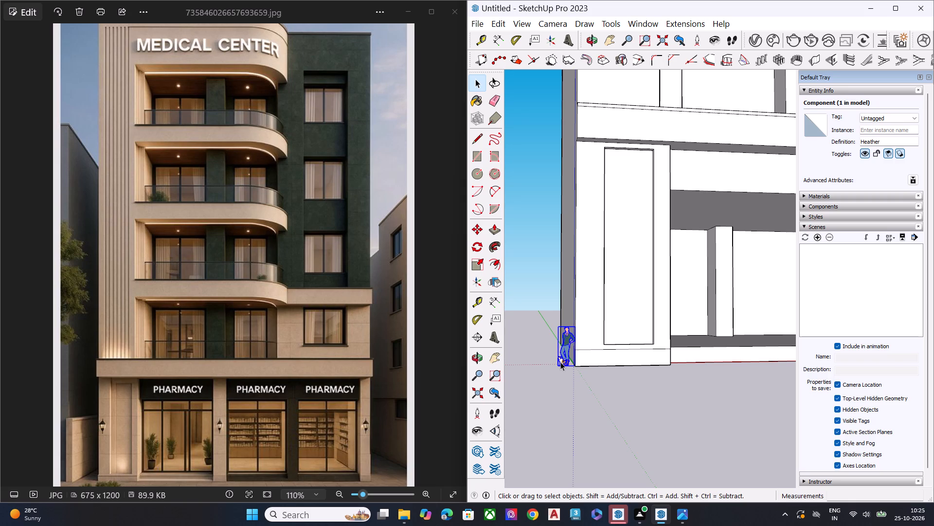
click(564, 401)
Examine the ground-floor bays, the ledge and the window side of the façade from the front and below.
scroll(522, 360, down, 7)
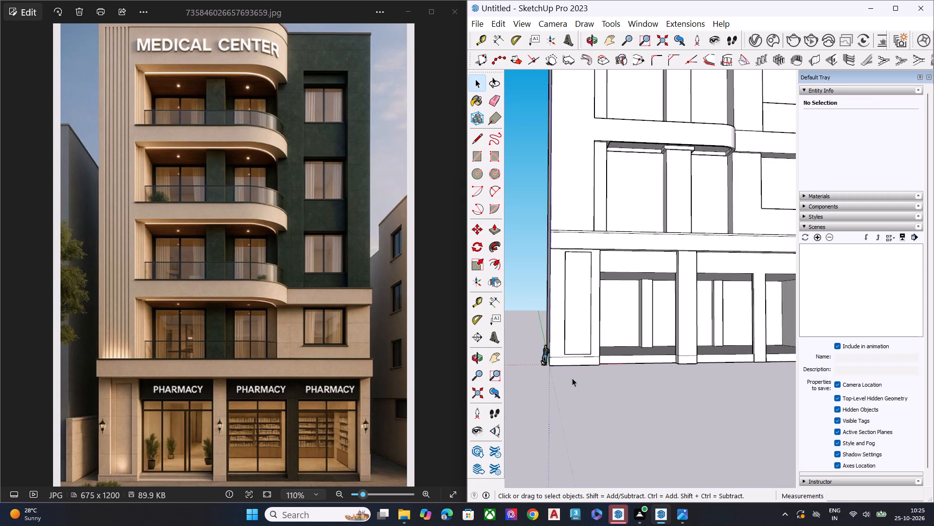
middle_drag(603, 372, 733, 333)
scroll(752, 298, up, 5)
scroll(582, 354, down, 4)
scroll(540, 374, up, 1)
scroll(540, 374, down, 1)
scroll(540, 374, up, 2)
scroll(541, 374, down, 1)
middle_drag(718, 362, 469, 420)
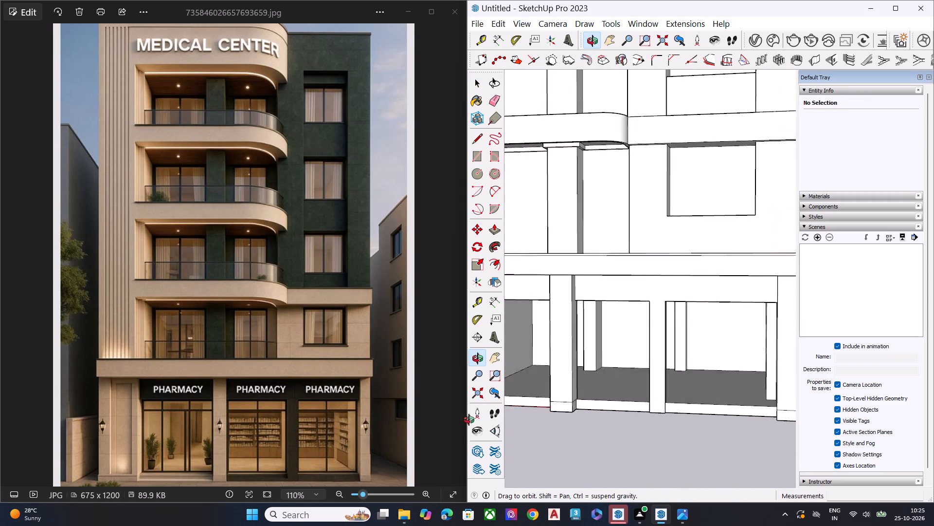
middle_drag(469, 420, 573, 409)
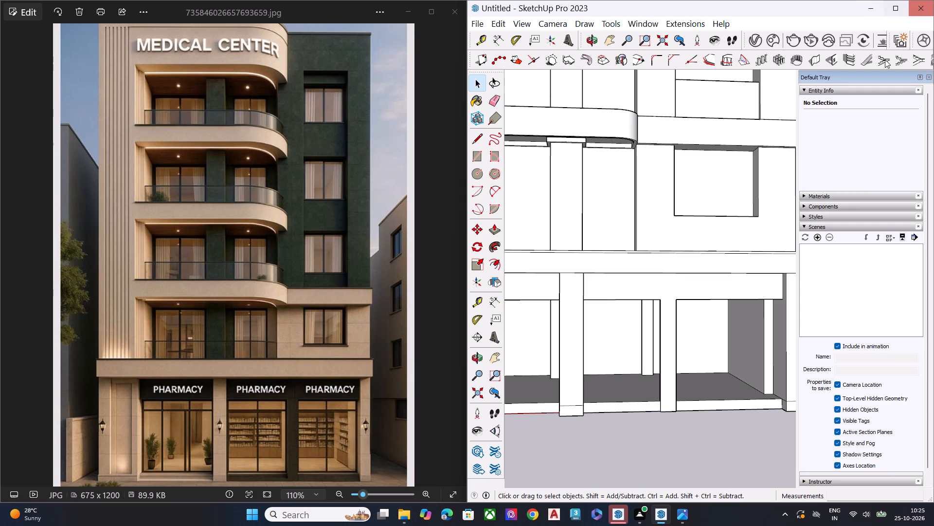
middle_drag(603, 291, 640, 157)
key(space)
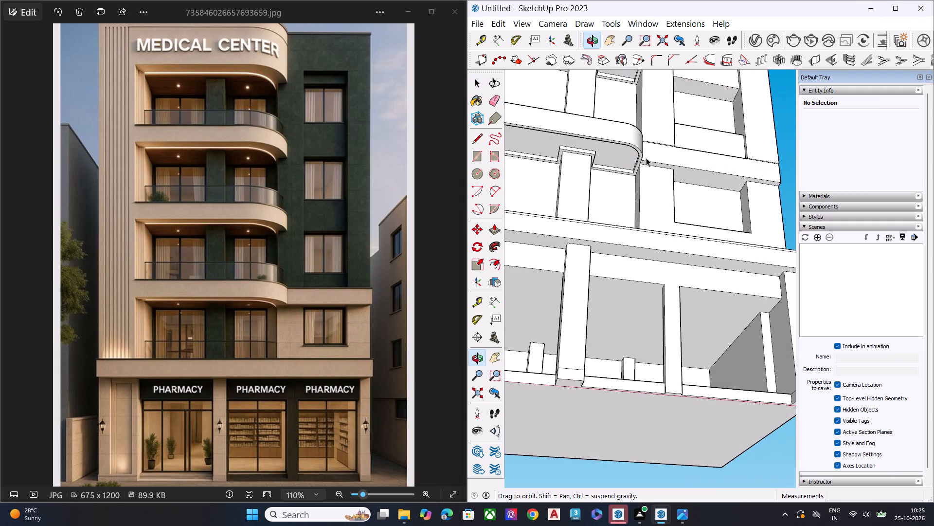
scroll(678, 233, down, 2)
scroll(643, 239, up, 1)
scroll(635, 241, down, 7)
click(739, 215)
middle_drag(647, 221, 648, 296)
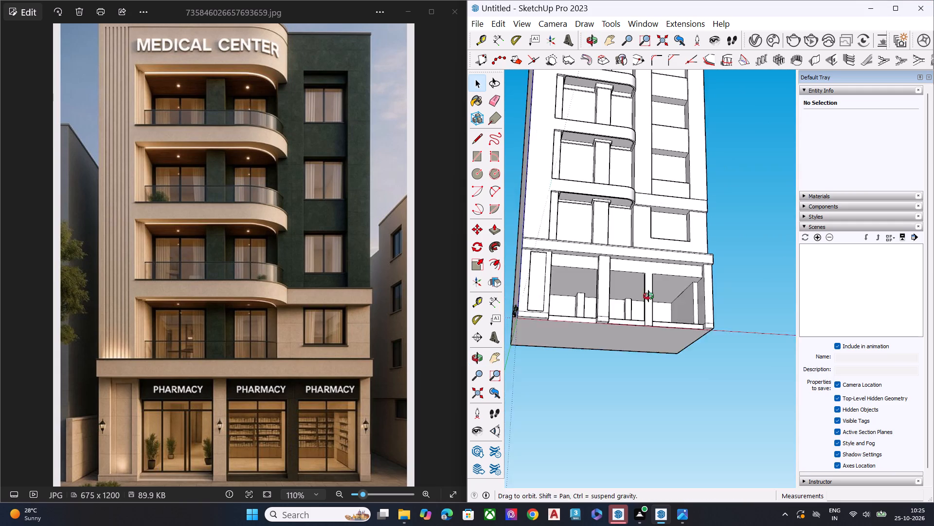
middle_drag(648, 296, 647, 311)
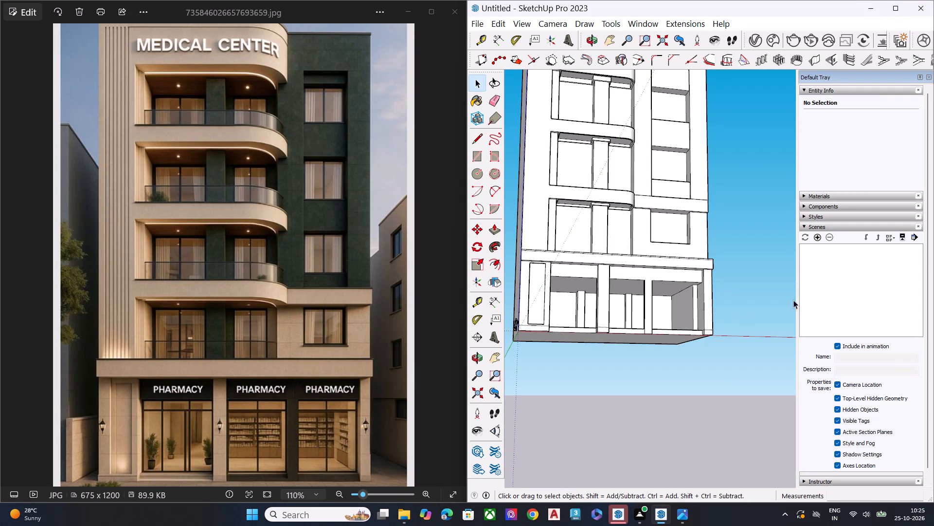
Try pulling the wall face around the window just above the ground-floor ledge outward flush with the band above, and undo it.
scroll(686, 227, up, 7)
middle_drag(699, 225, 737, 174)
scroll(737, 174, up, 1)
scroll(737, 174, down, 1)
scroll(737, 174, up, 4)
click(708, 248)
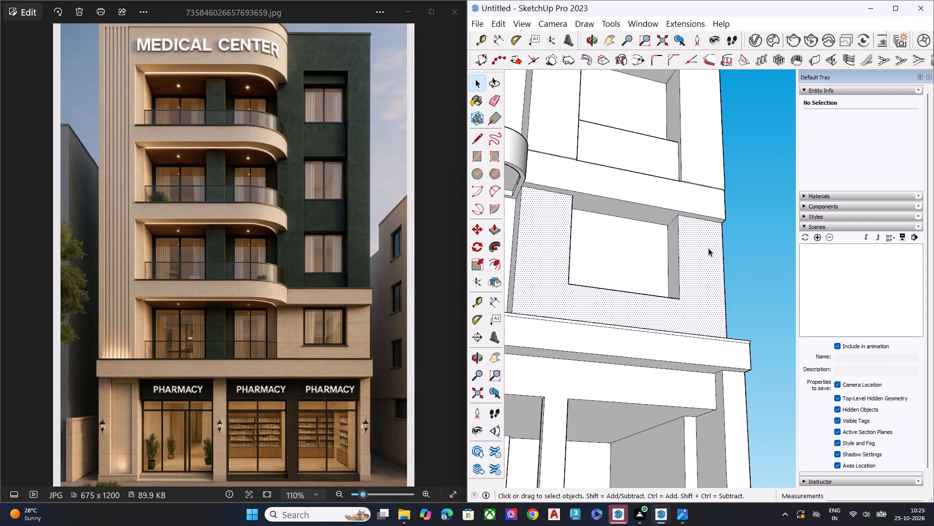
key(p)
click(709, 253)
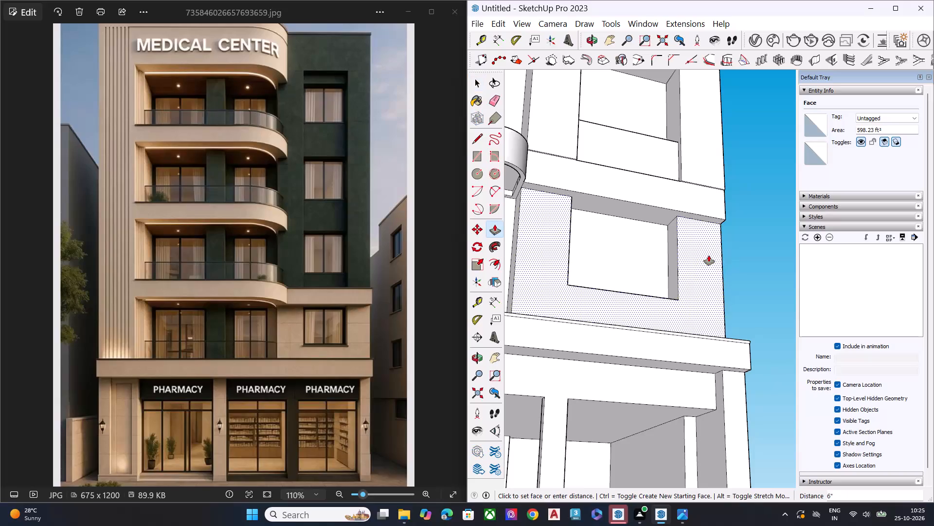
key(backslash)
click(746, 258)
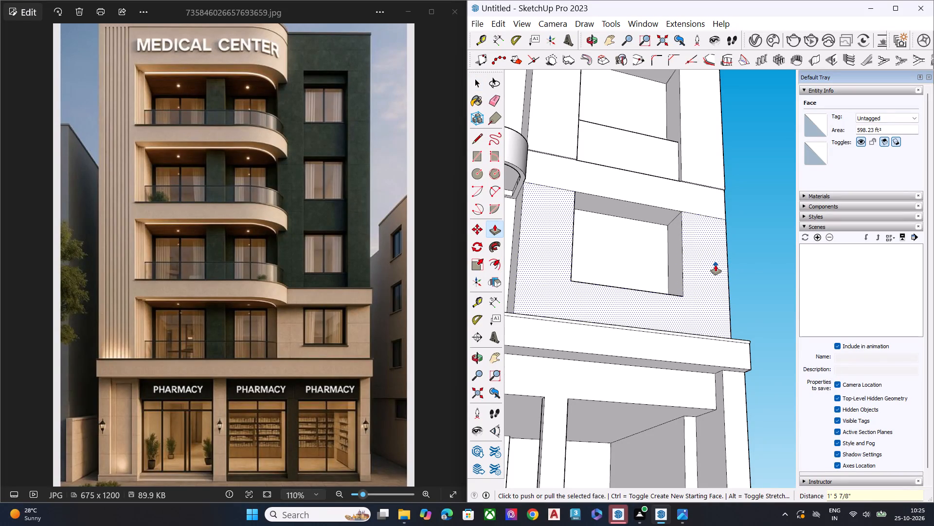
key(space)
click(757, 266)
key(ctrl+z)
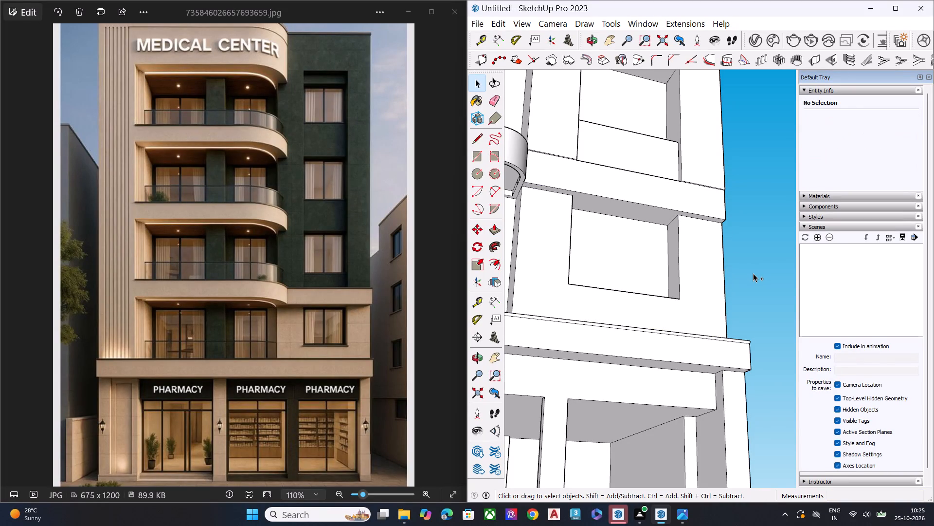
Push the wall face around the window just above the ground-floor ledge inward by about 6 1/2".
key(space)
middle_drag(702, 244, 715, 202)
scroll(717, 202, up, 6)
click(705, 265)
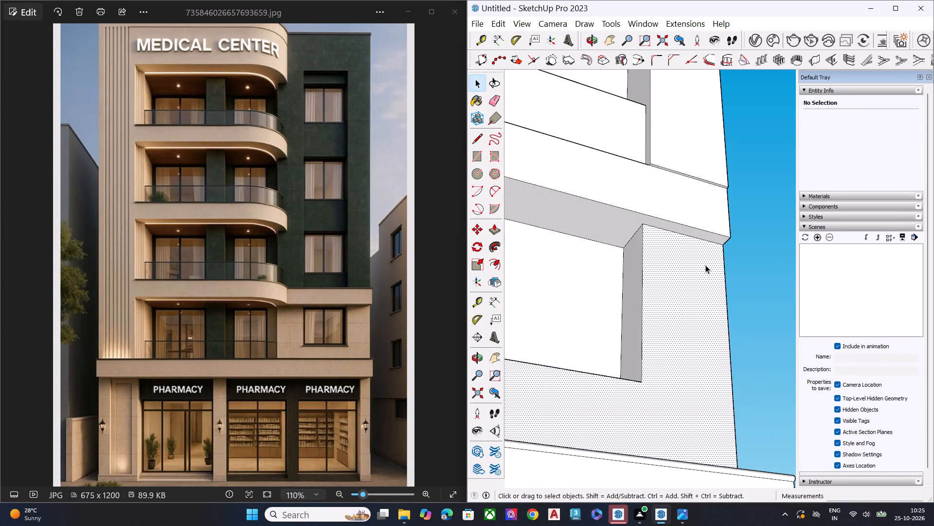
key(p)
click(705, 265)
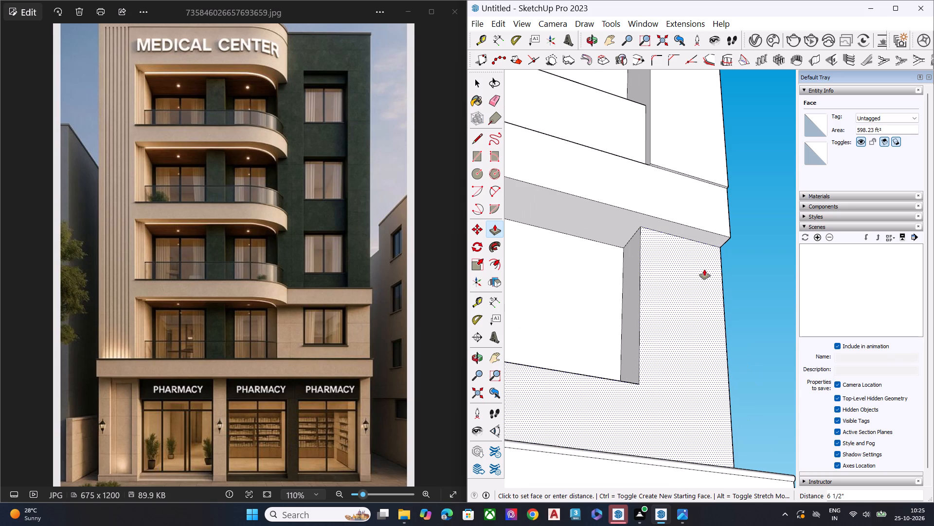
click(704, 269)
key(space)
click(747, 275)
Examine the wall around the lowest window and the band above it from the front and side, comparing with the reference image.
scroll(685, 238, down, 9)
scroll(701, 227, up, 3)
scroll(700, 227, down, 5)
middle_drag(696, 232, 672, 346)
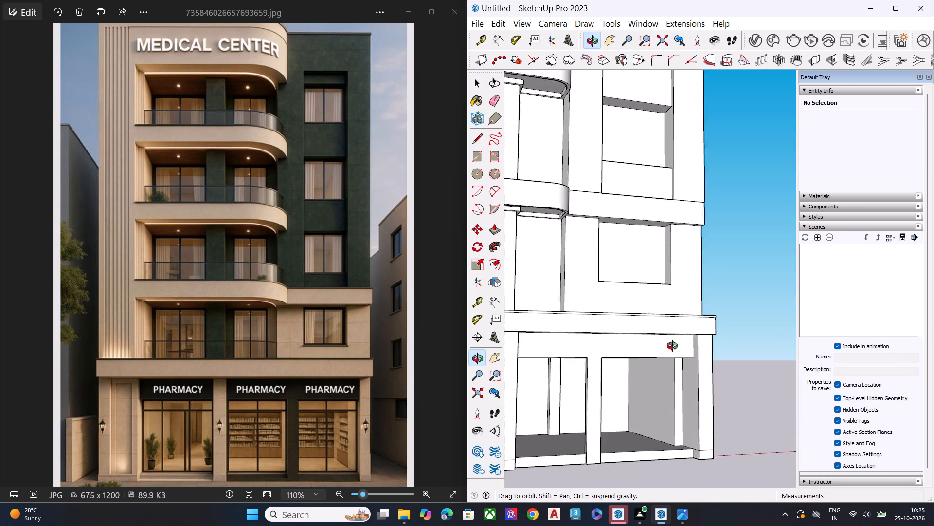
middle_drag(672, 346, 667, 364)
middle_drag(691, 184, 659, 315)
scroll(588, 198, up, 4)
scroll(696, 192, down, 1)
scroll(697, 192, up, 3)
middle_drag(724, 203, 552, 198)
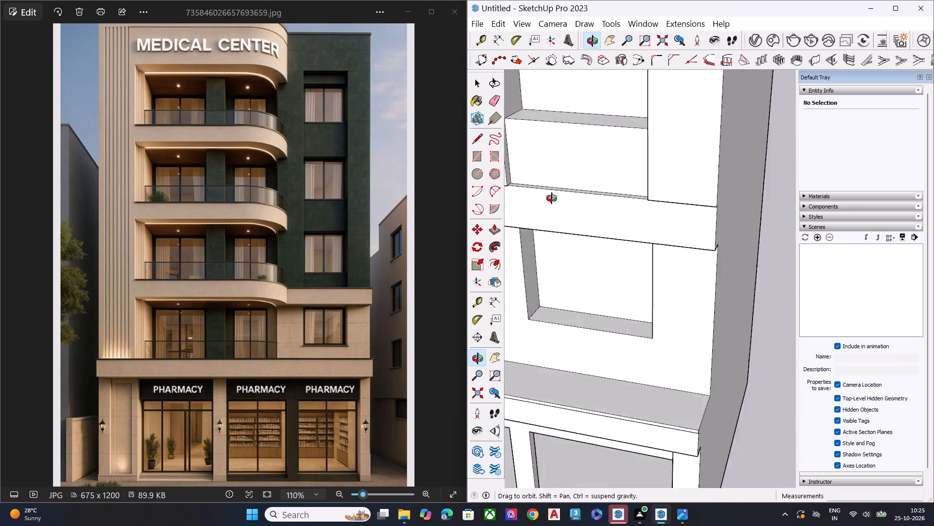
middle_drag(552, 198, 355, 135)
scroll(345, 203, up, 13)
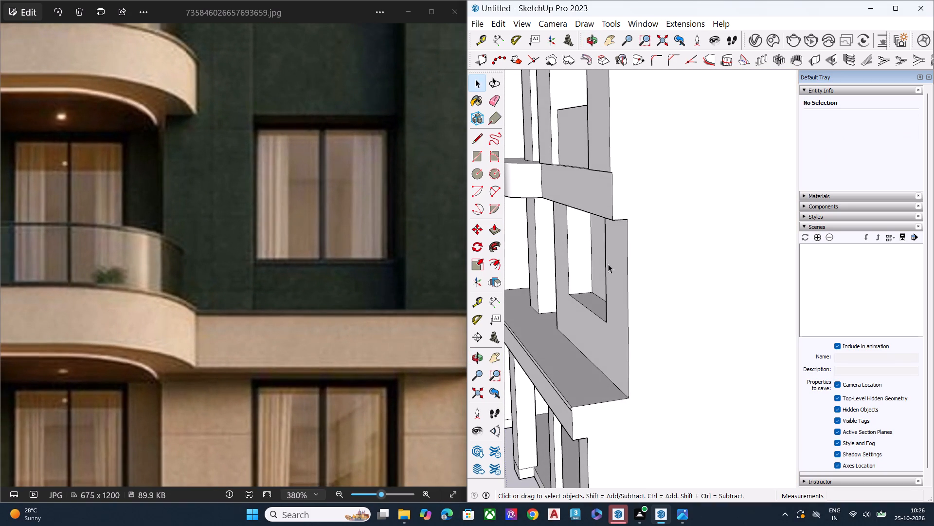
Pull the face of the horizontal band above the lowest window outward by about 5 3/16".
middle_drag(599, 189, 611, 103)
scroll(611, 103, up, 4)
scroll(611, 103, down, 1)
scroll(611, 103, up, 5)
click(619, 155)
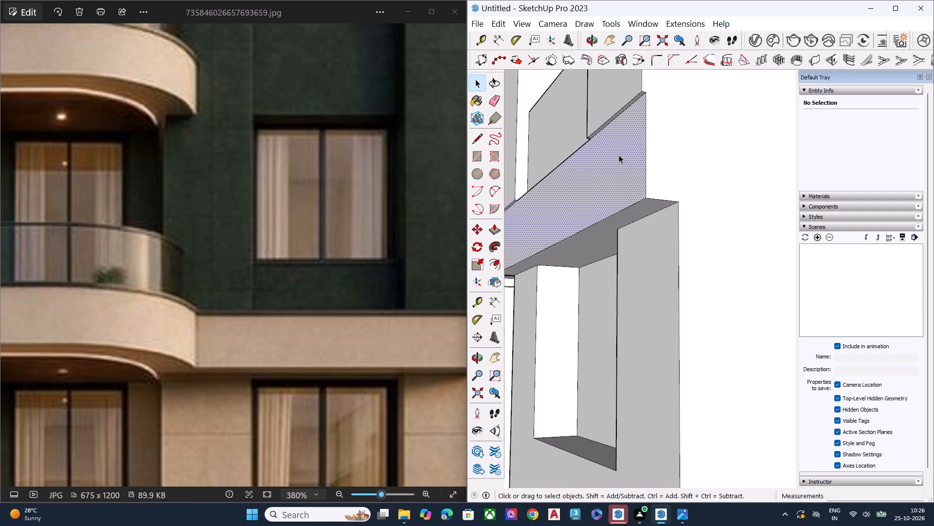
key(p)
click(619, 155)
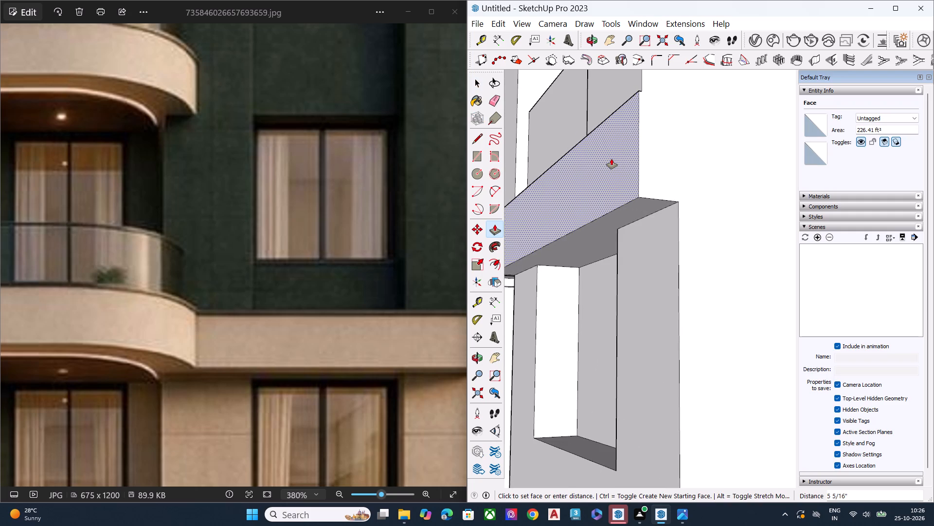
click(609, 161)
click(634, 269)
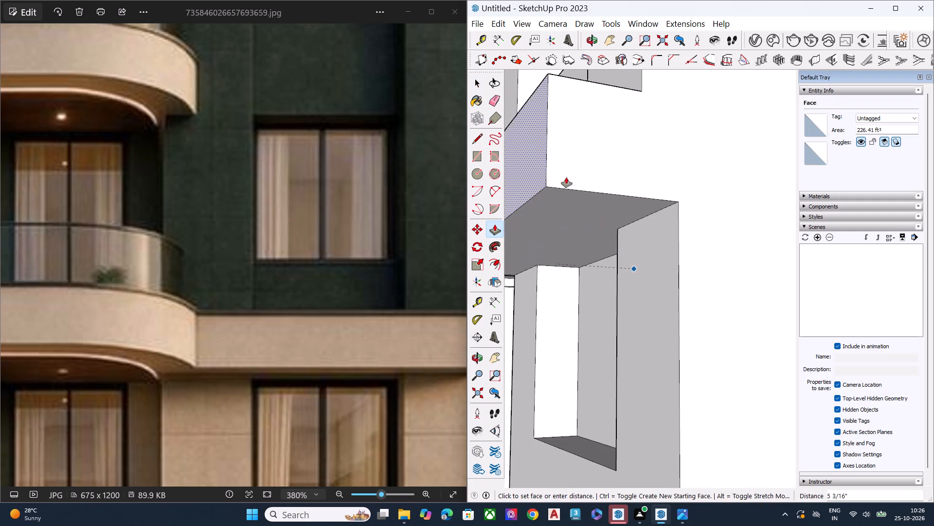
key(space)
key(space)
Pull the wall face around the lowest window outward by about 6 1/8".
scroll(647, 298, down, 1)
click(646, 312)
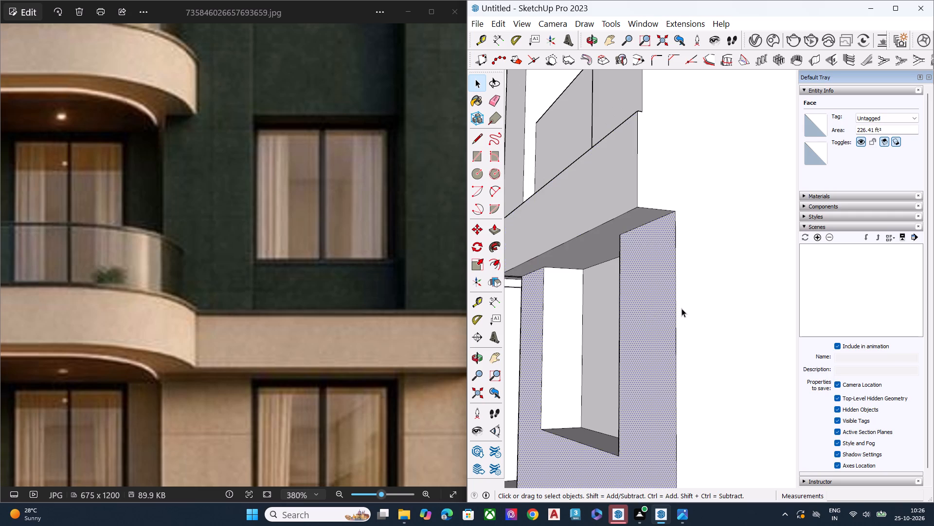
key(p)
click(682, 307)
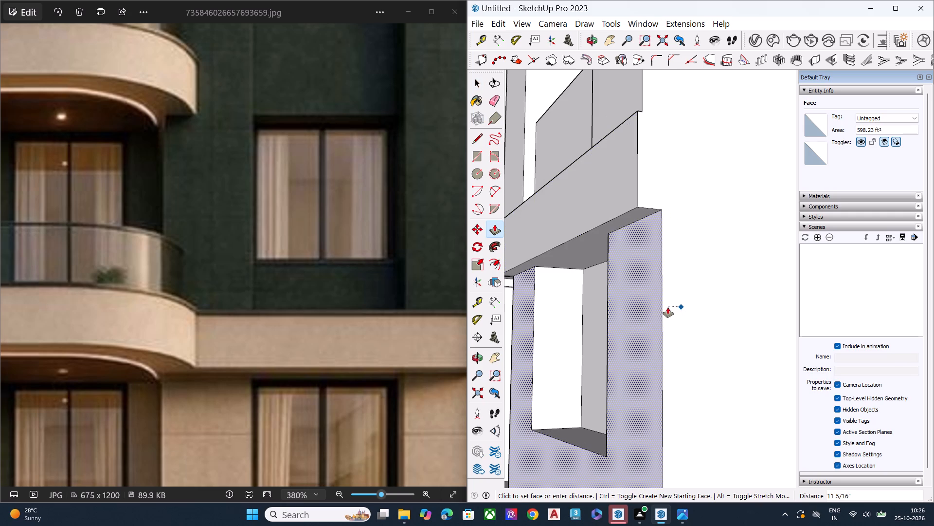
click(674, 306)
key(space)
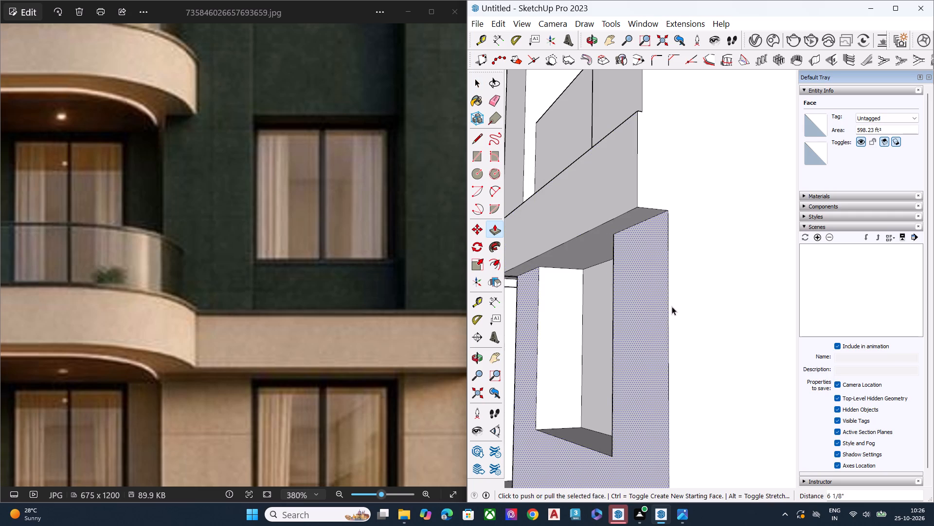
Examine the lowest window wall, the band above it and the whole façade from the front, above and below.
scroll(578, 244, down, 1)
scroll(578, 244, up, 3)
scroll(578, 244, down, 6)
scroll(556, 215, up, 1)
scroll(556, 215, down, 5)
scroll(564, 216, up, 3)
scroll(565, 217, down, 3)
scroll(571, 268, up, 1)
middle_drag(571, 268, 687, 245)
scroll(583, 267, down, 1)
scroll(558, 191, down, 6)
middle_drag(573, 234, 636, 181)
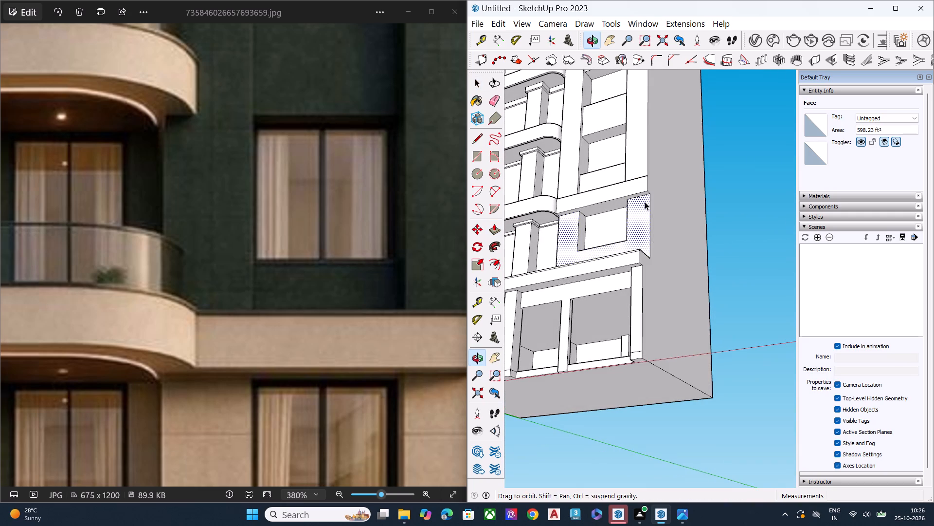
key(space)
click(713, 300)
middle_drag(645, 203, 688, 306)
scroll(654, 221, down, 2)
scroll(717, 320, up, 1)
scroll(718, 322, down, 3)
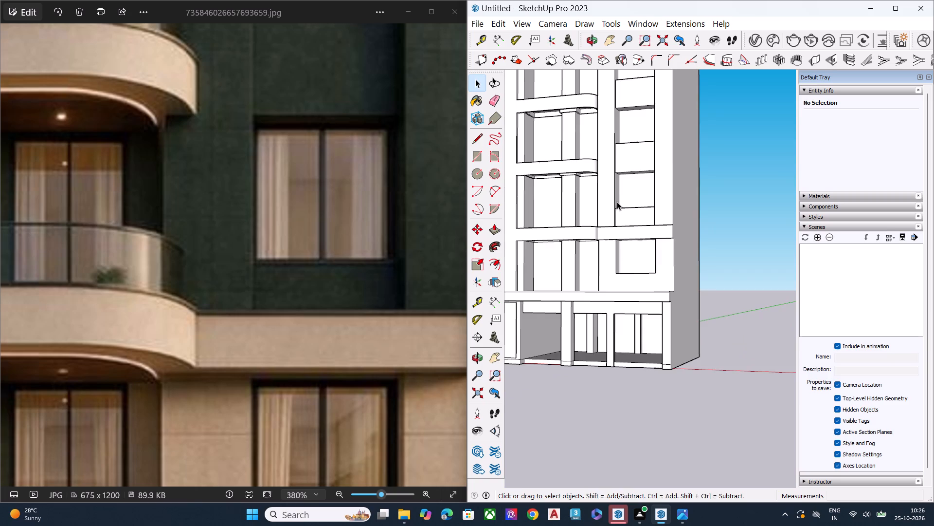
middle_drag(620, 215, 667, 417)
middle_drag(622, 253, 705, 246)
scroll(629, 258, up, 1)
scroll(664, 248, down, 4)
scroll(665, 247, up, 10)
scroll(610, 277, down, 2)
scroll(598, 278, up, 2)
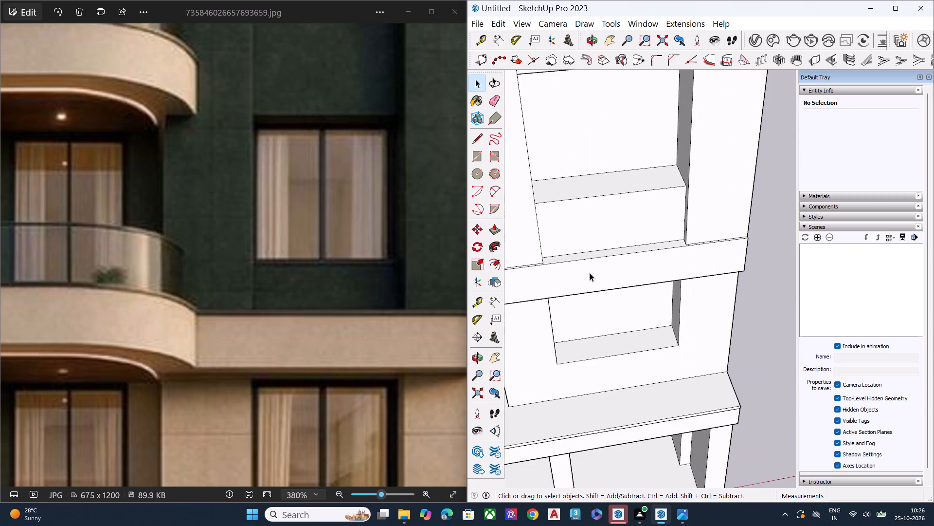
scroll(660, 270, down, 7)
scroll(673, 282, up, 1)
scroll(673, 282, down, 2)
scroll(663, 267, up, 1)
scroll(663, 267, down, 5)
scroll(667, 273, up, 1)
scroll(667, 273, down, 4)
scroll(635, 217, up, 1)
scroll(635, 217, down, 3)
scroll(635, 217, up, 1)
scroll(637, 227, down, 1)
scroll(608, 163, up, 1)
scroll(613, 172, down, 1)
scroll(618, 182, up, 1)
scroll(631, 207, down, 1)
scroll(634, 213, up, 1)
scroll(636, 216, down, 4)
middle_drag(545, 165, 537, 117)
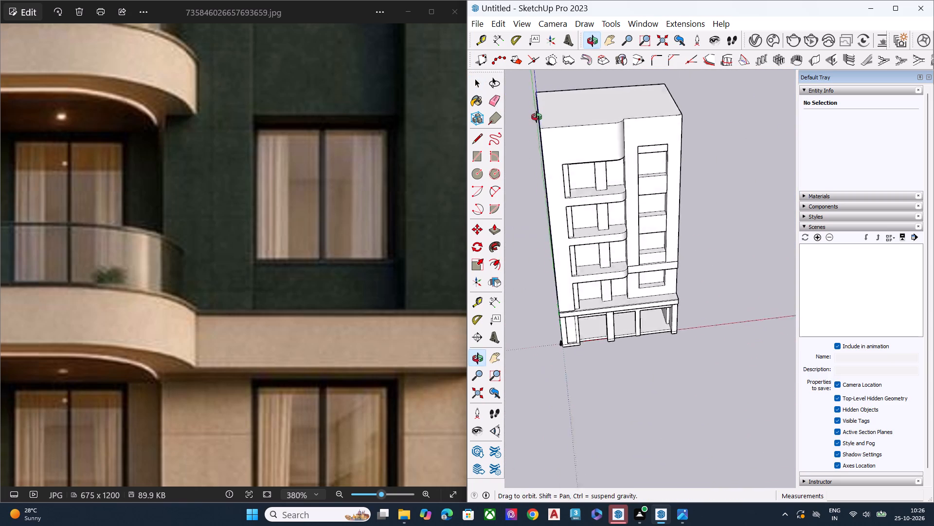
middle_drag(537, 117, 546, 100)
Erase the stray edge across the soffit corner of the top balcony recess, on the side away from the windows.
scroll(576, 225, up, 3)
middle_drag(570, 218, 564, 120)
middle_drag(587, 242, 593, 80)
scroll(632, 181, up, 3)
scroll(653, 138, down, 1)
scroll(653, 138, up, 1)
scroll(653, 138, down, 1)
scroll(653, 138, up, 3)
middle_drag(549, 253, 537, 239)
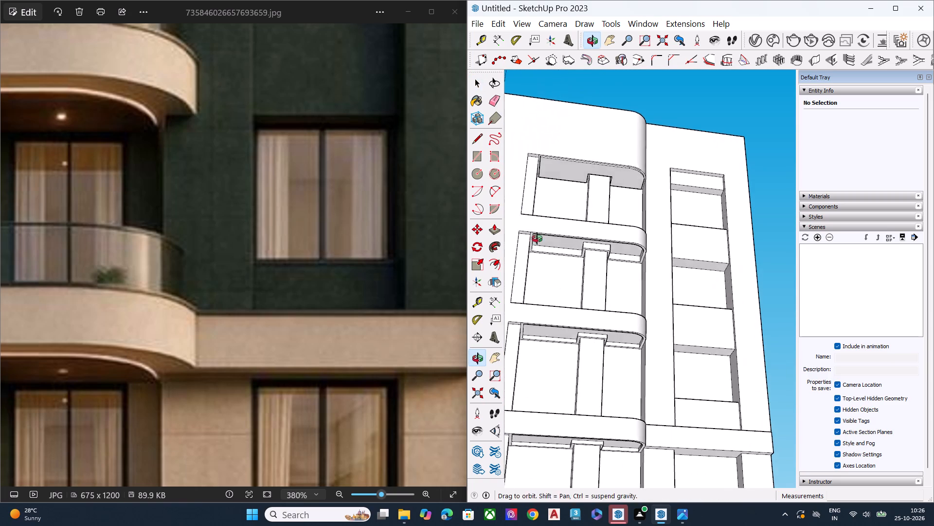
middle_drag(537, 239, 470, 197)
scroll(563, 201, up, 10)
scroll(663, 244, down, 5)
scroll(659, 263, up, 1)
key(e)
scroll(507, 175, up, 6)
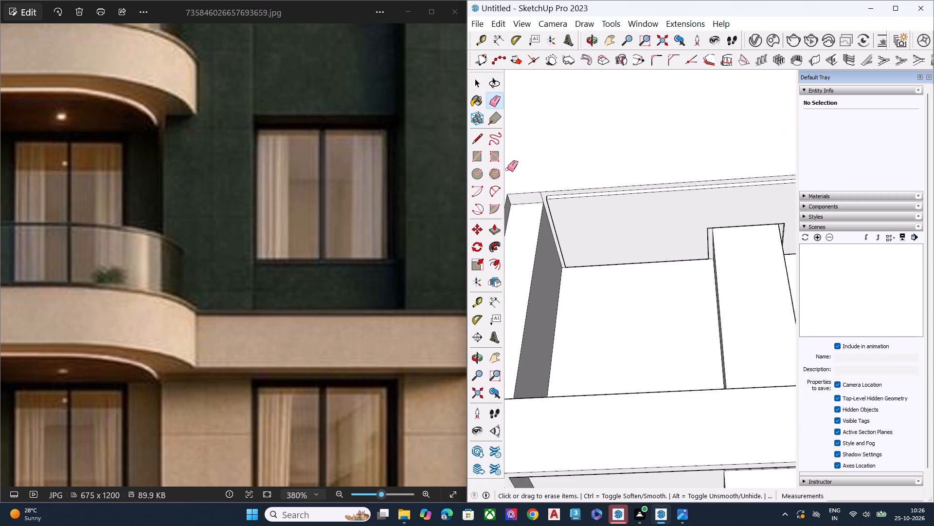
scroll(544, 213, up, 1)
scroll(544, 213, down, 1)
scroll(544, 213, up, 2)
scroll(544, 213, down, 2)
scroll(544, 213, up, 2)
click(547, 197)
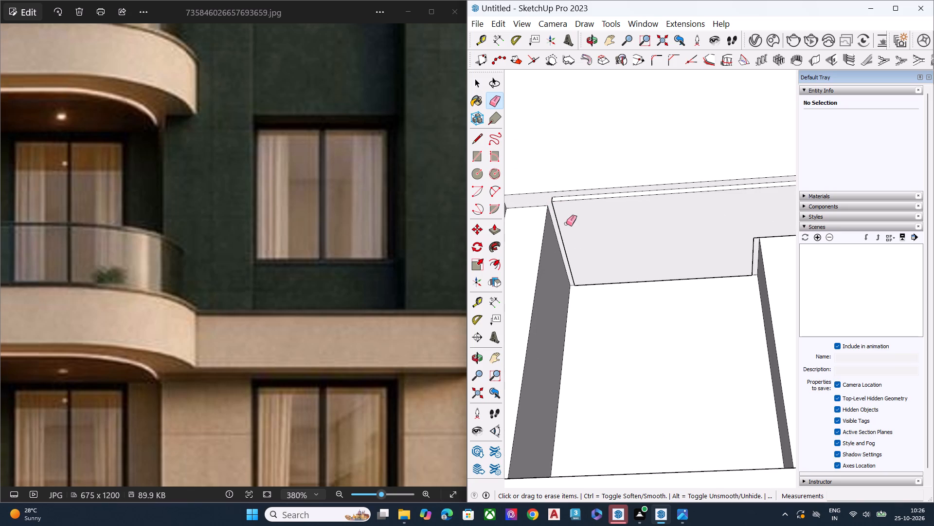
Erase the matching stray edge across the soffit corner of the second balcony recess from the top.
middle_drag(564, 214, 615, 213)
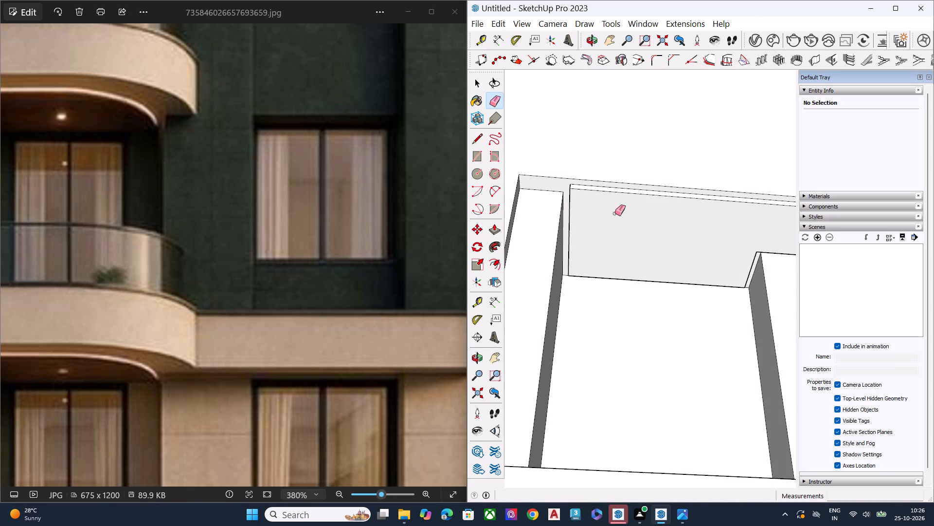
scroll(549, 208, down, 8)
scroll(207, 154, up, 6)
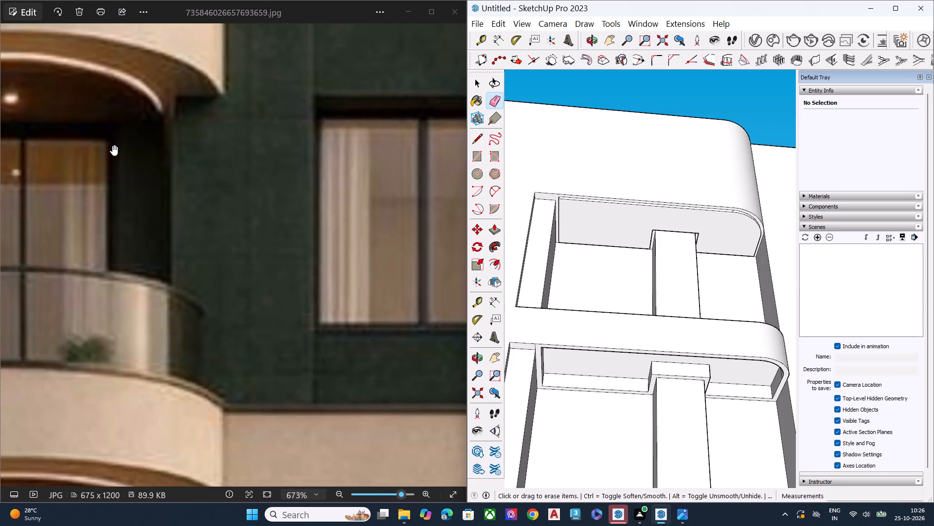
scroll(112, 145, down, 5)
scroll(557, 215, down, 2)
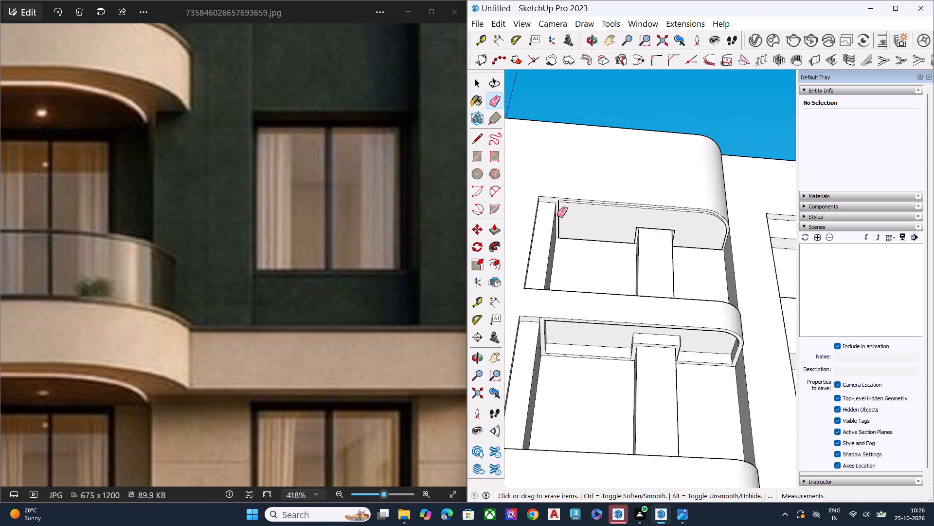
scroll(557, 215, down, 13)
middle_drag(552, 276, 451, 305)
scroll(549, 267, up, 4)
scroll(554, 266, down, 1)
scroll(554, 266, up, 6)
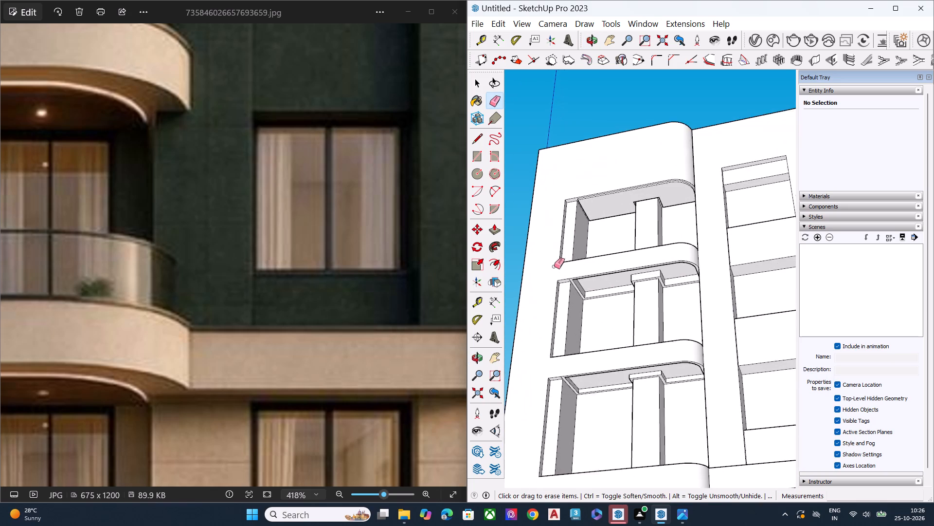
scroll(574, 301, up, 9)
scroll(558, 257, up, 10)
middle_drag(580, 223, 702, 170)
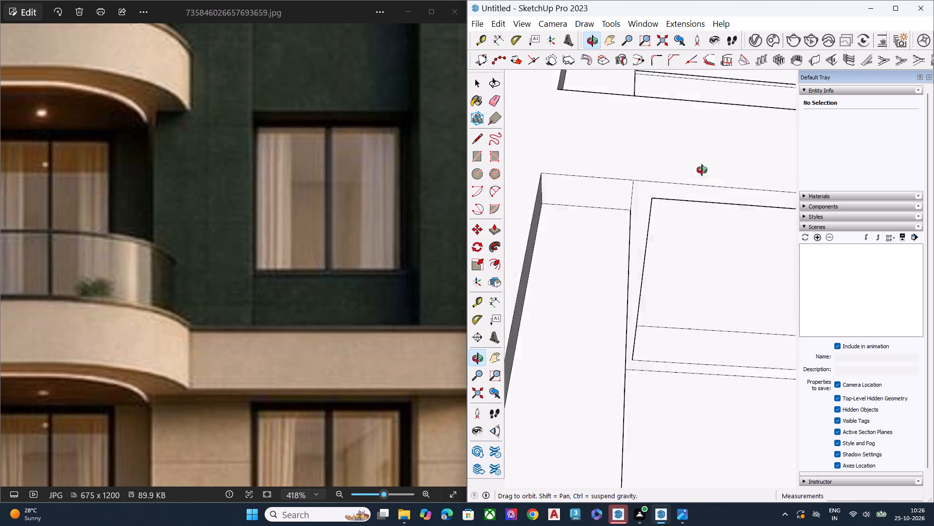
middle_drag(702, 170, 816, 234)
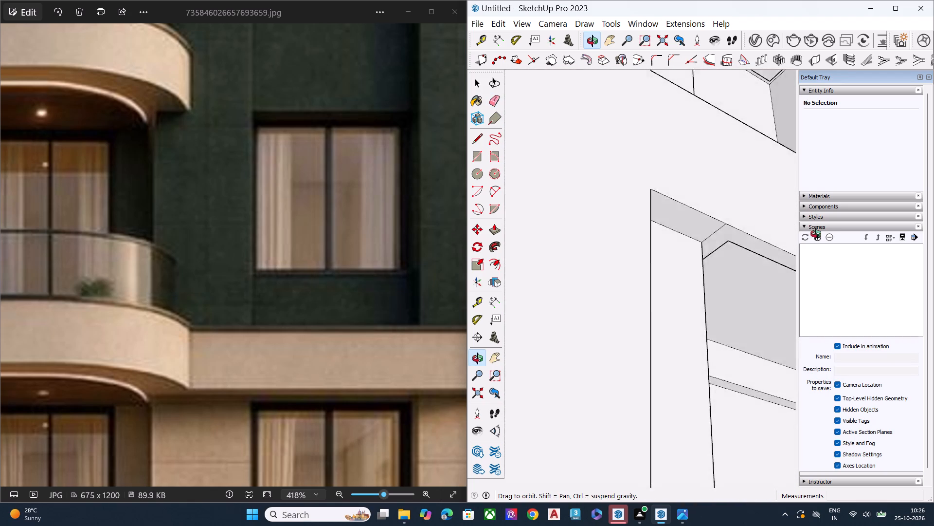
middle_drag(816, 234, 556, 292)
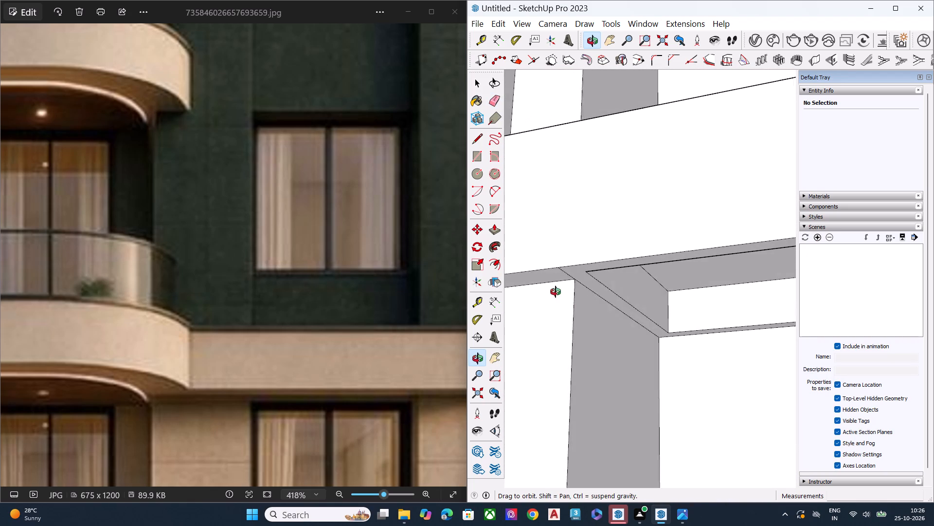
middle_drag(556, 292, 545, 295)
scroll(553, 290, up, 7)
scroll(567, 273, down, 1)
scroll(567, 273, up, 1)
click(560, 278)
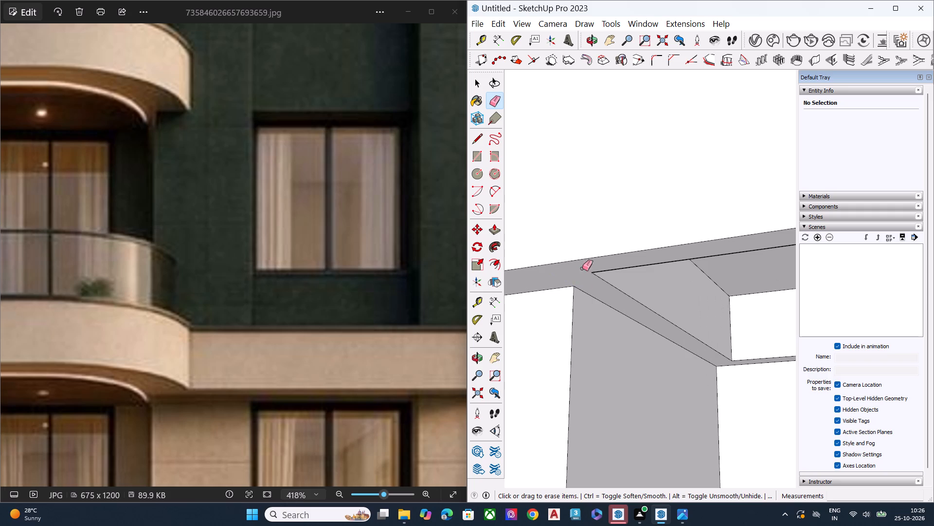
Erase the matching stray edge across the soffit corner of the third balcony recess from the top.
middle_drag(569, 219, 507, 124)
middle_drag(523, 139, 580, 181)
scroll(548, 116, down, 1)
scroll(548, 116, up, 1)
scroll(548, 116, down, 14)
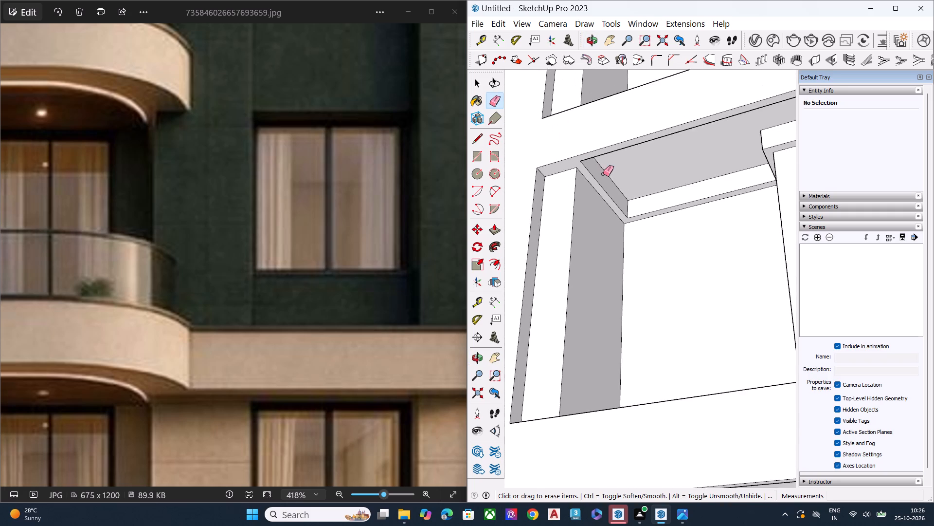
scroll(603, 174, down, 11)
scroll(588, 280, up, 6)
middle_drag(565, 281, 519, 168)
scroll(524, 184, up, 3)
scroll(530, 241, down, 1)
scroll(531, 244, up, 6)
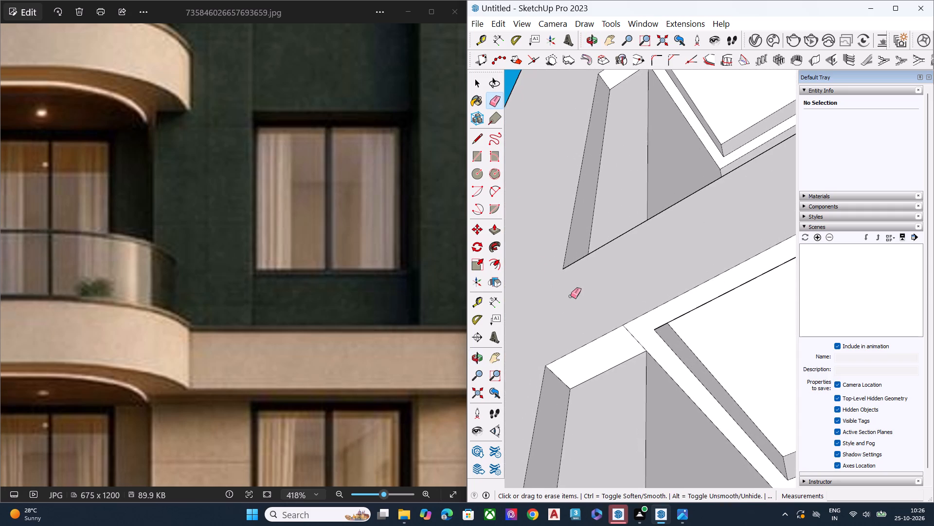
click(638, 342)
Erase the matching stray edge across the soffit corner of the lowest balcony recess.
scroll(583, 176, down, 7)
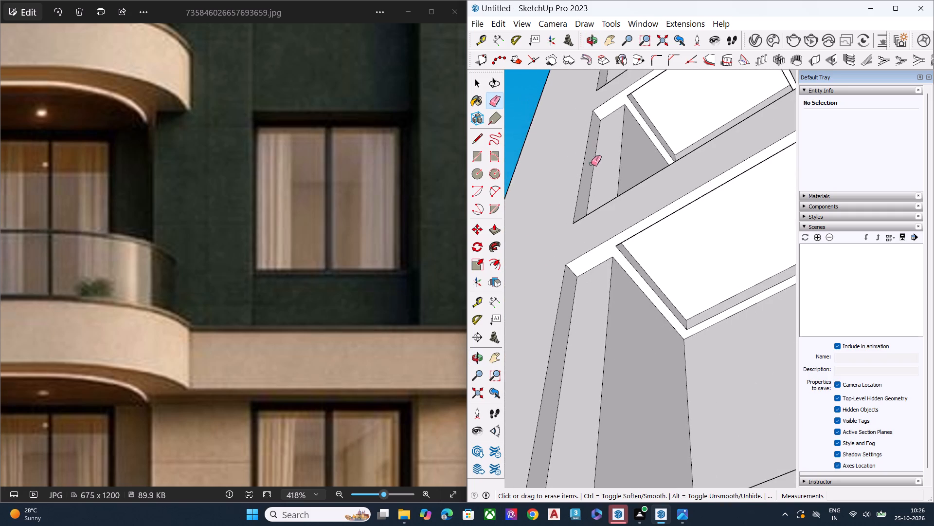
scroll(609, 147, down, 10)
scroll(602, 305, up, 2)
scroll(600, 307, down, 2)
scroll(600, 307, up, 6)
scroll(595, 254, up, 1)
scroll(595, 254, down, 3)
scroll(595, 254, up, 3)
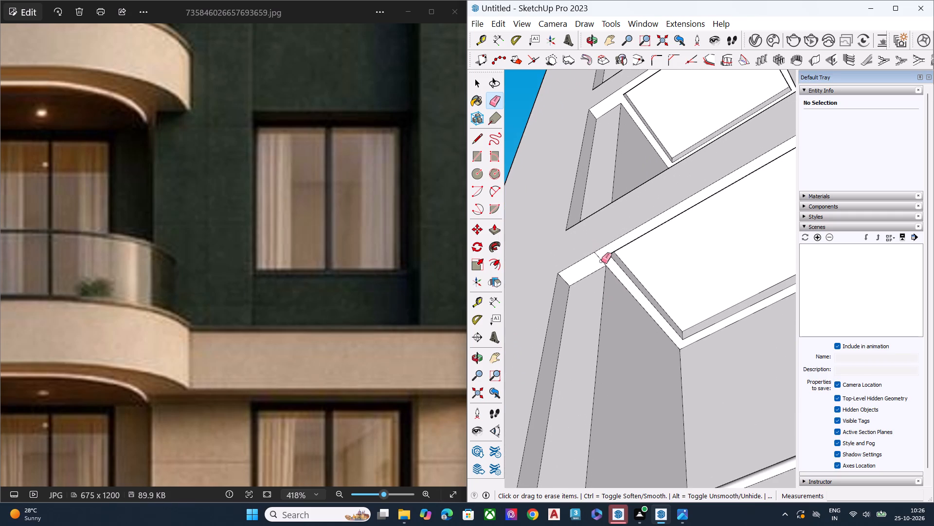
click(601, 261)
scroll(578, 188, down, 5)
scroll(578, 188, up, 1)
scroll(578, 188, down, 13)
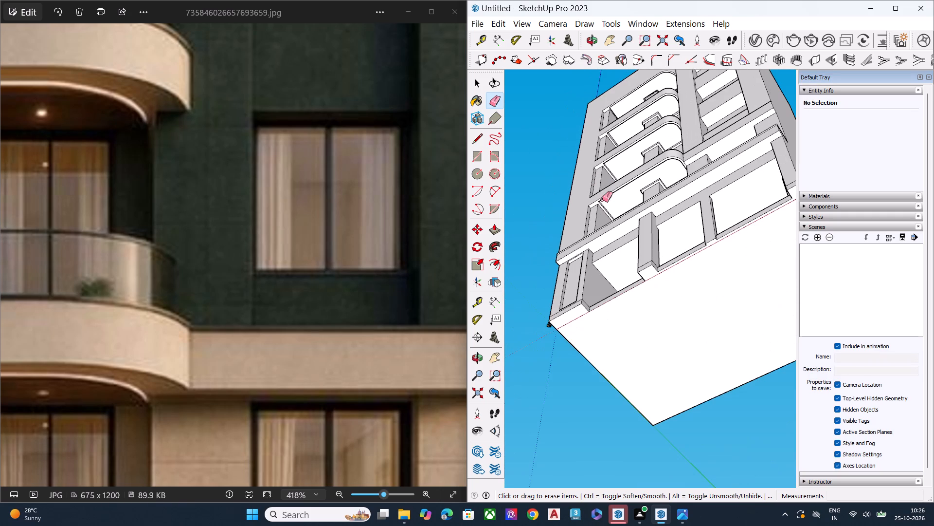
key(space)
click(551, 274)
Offset the outline of the ground-floor ceiling face inward by about 1' 1 9/16".
middle_drag(629, 174, 690, 291)
scroll(630, 192, down, 1)
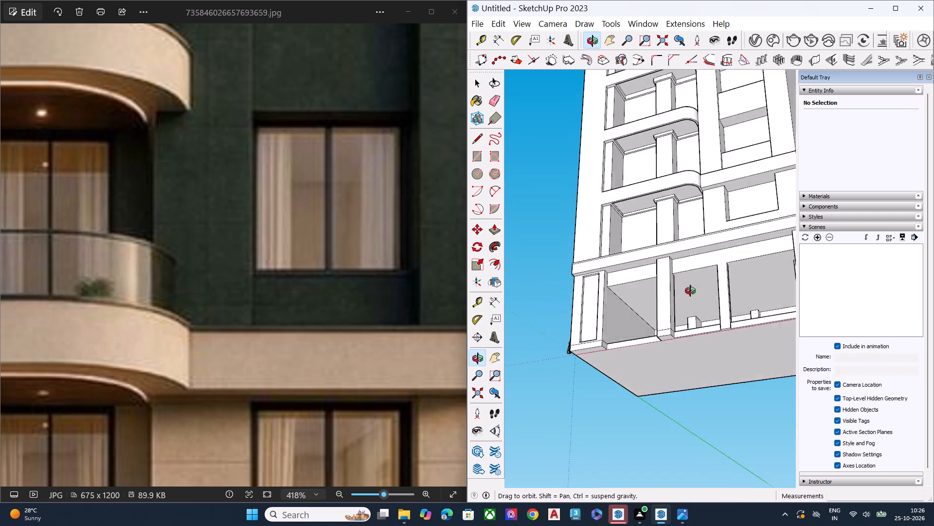
middle_drag(690, 291, 748, 275)
scroll(689, 230, up, 1)
scroll(590, 176, down, 8)
scroll(676, 276, up, 9)
scroll(717, 254, down, 1)
scroll(717, 254, up, 3)
middle_drag(689, 263, 533, 356)
scroll(592, 228, up, 6)
scroll(583, 222, down, 1)
scroll(583, 222, up, 2)
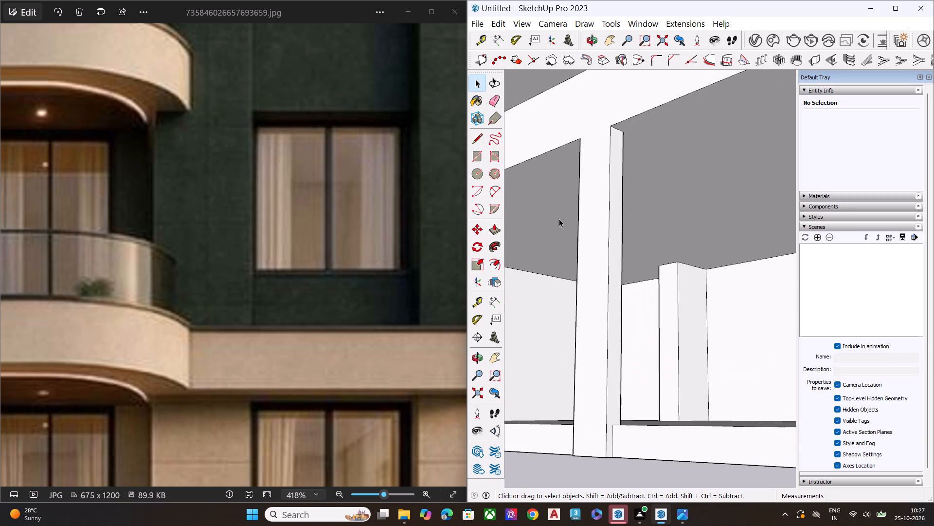
middle_drag(565, 208, 864, 158)
scroll(585, 198, up, 2)
middle_drag(595, 196, 721, 169)
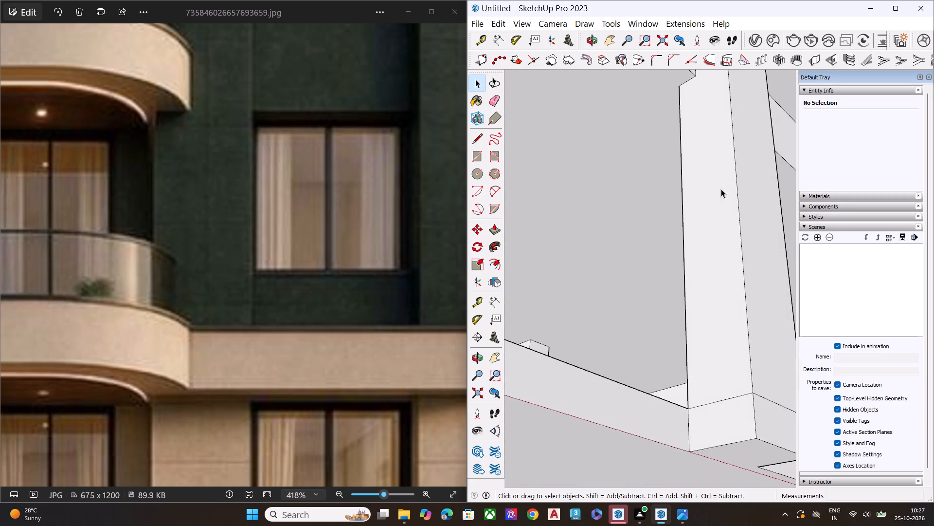
drag(651, 209, 646, 214)
key(f)
click(610, 234)
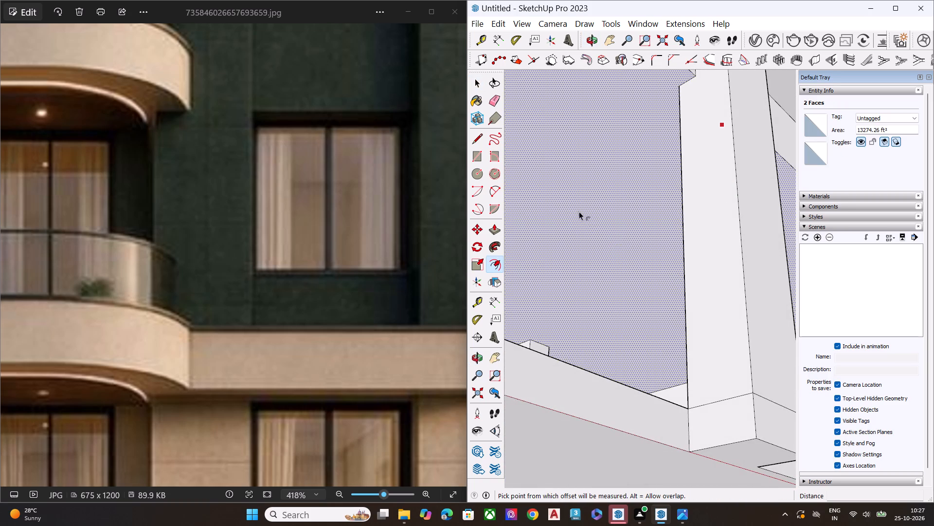
click(591, 267)
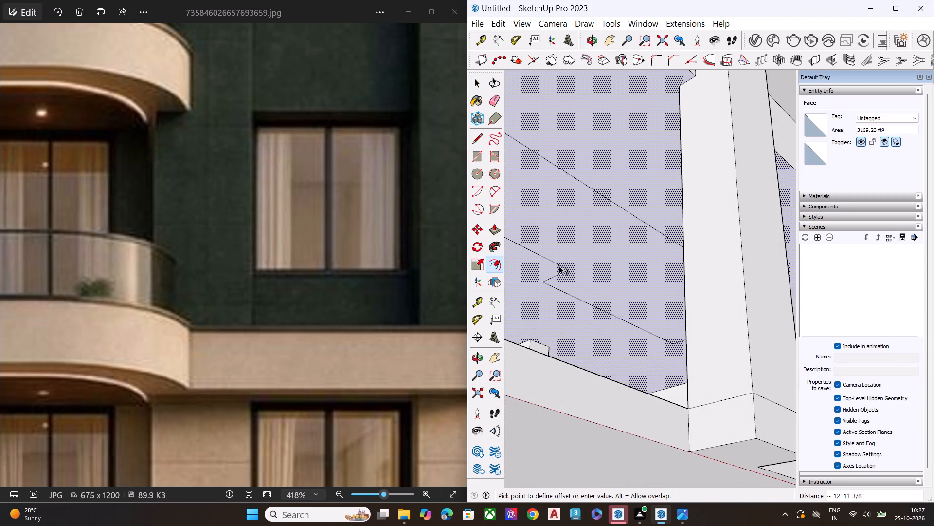
scroll(559, 274, down, 5)
middle_drag(558, 279, 553, 335)
middle_drag(554, 337, 575, 347)
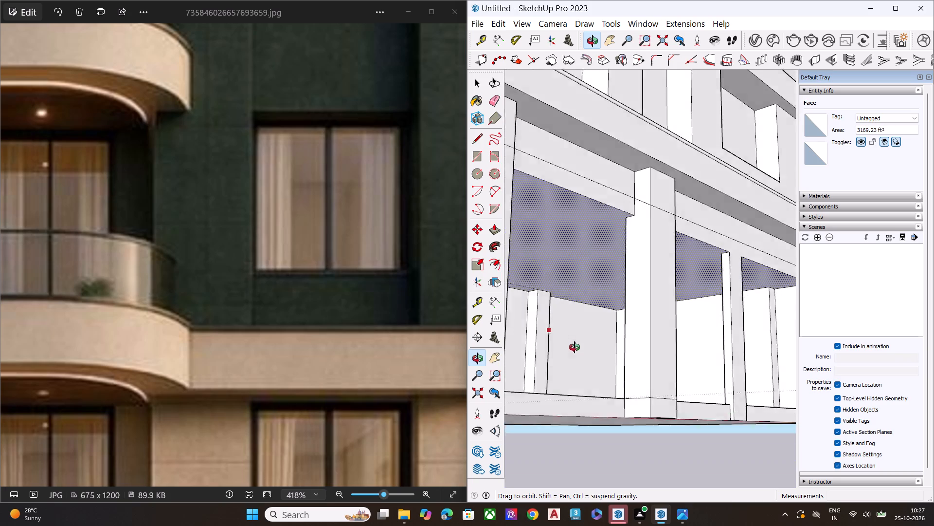
middle_drag(575, 347, 575, 335)
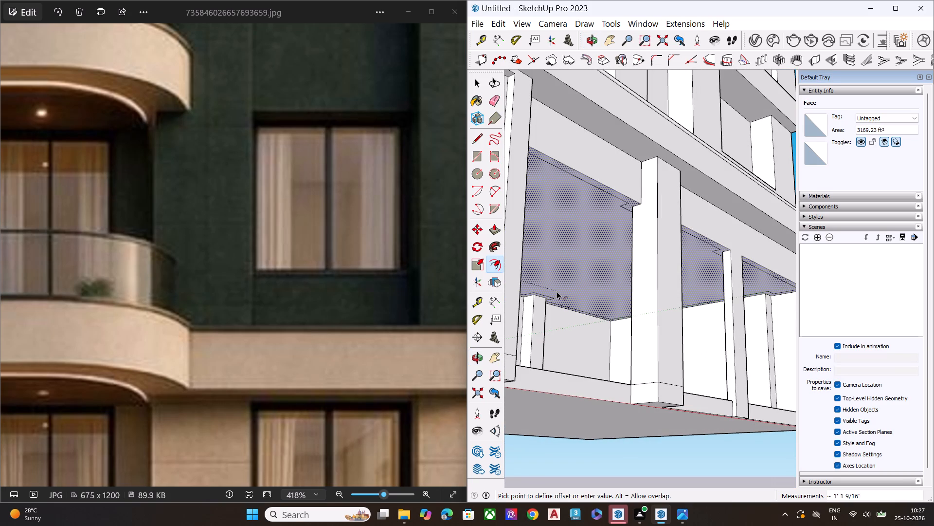
click(557, 291)
key(space)
Push/Pull the inner ground-floor ceiling face by the last used distance, forming a stepped border around it.
middle_drag(577, 254, 579, 207)
click(578, 231)
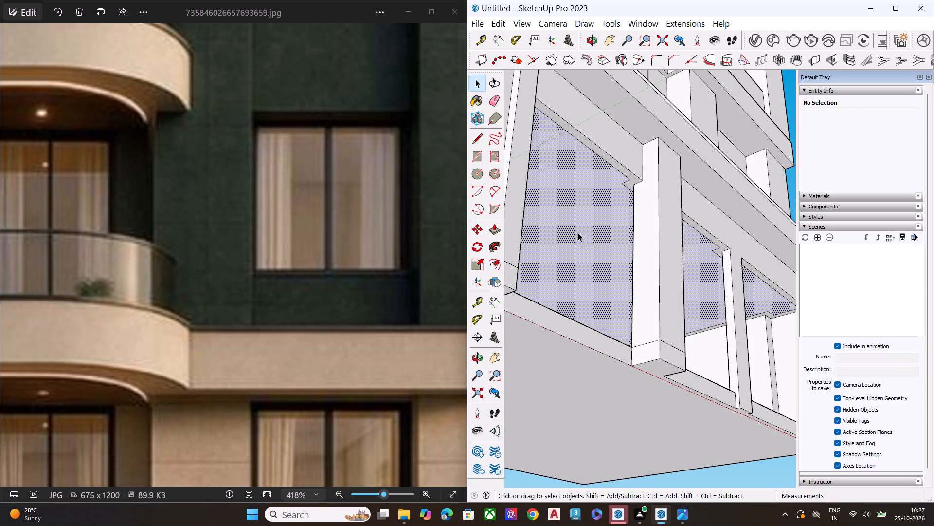
key(p)
double_click(578, 233)
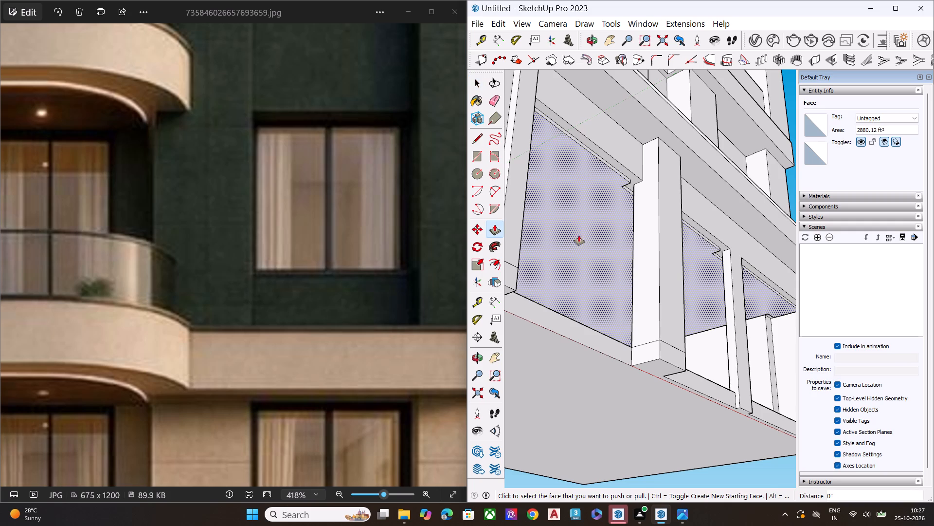
middle_drag(588, 244, 591, 355)
key(space)
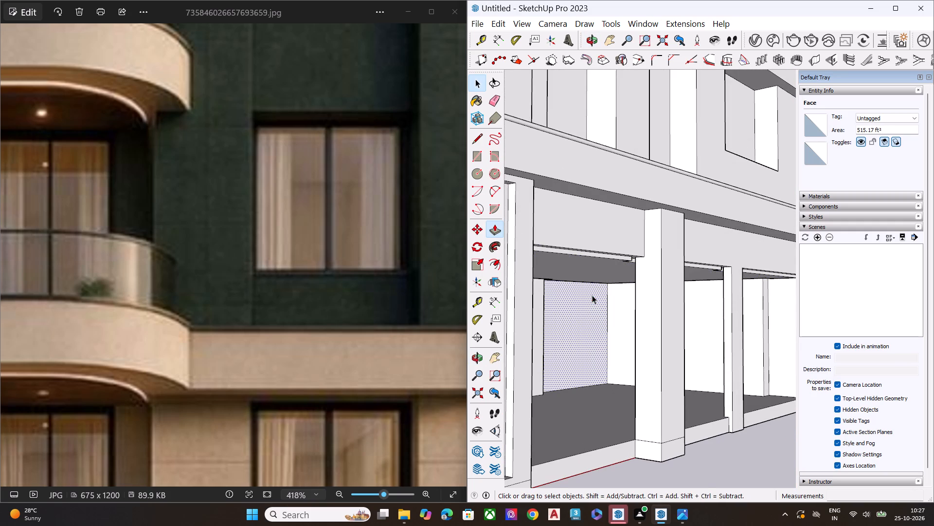
scroll(638, 325, down, 7)
middle_drag(664, 345, 445, 201)
click(549, 461)
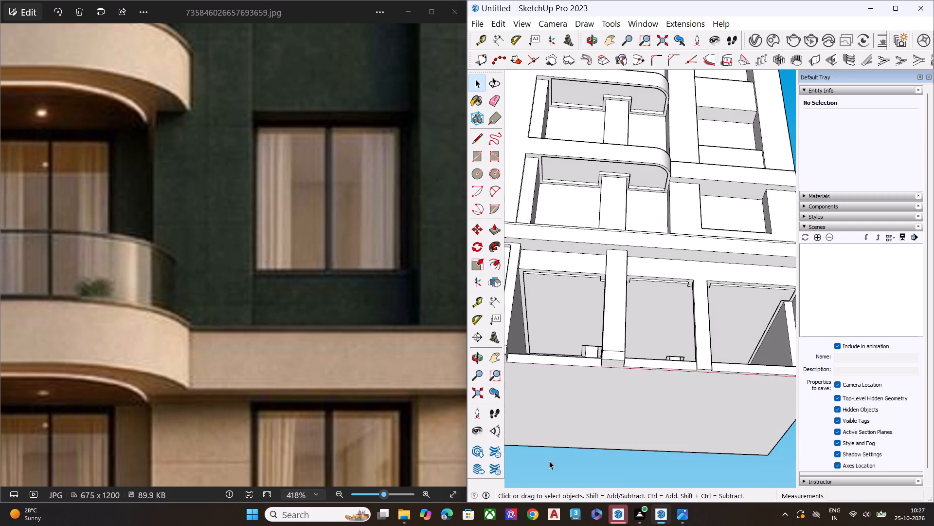
Examine the whole building from below, both sides and the front, checking the façade bands, balconies and ground-floor openings.
scroll(617, 278, down, 7)
middle_drag(686, 299, 393, 308)
middle_drag(579, 378, 536, 398)
scroll(611, 417, up, 7)
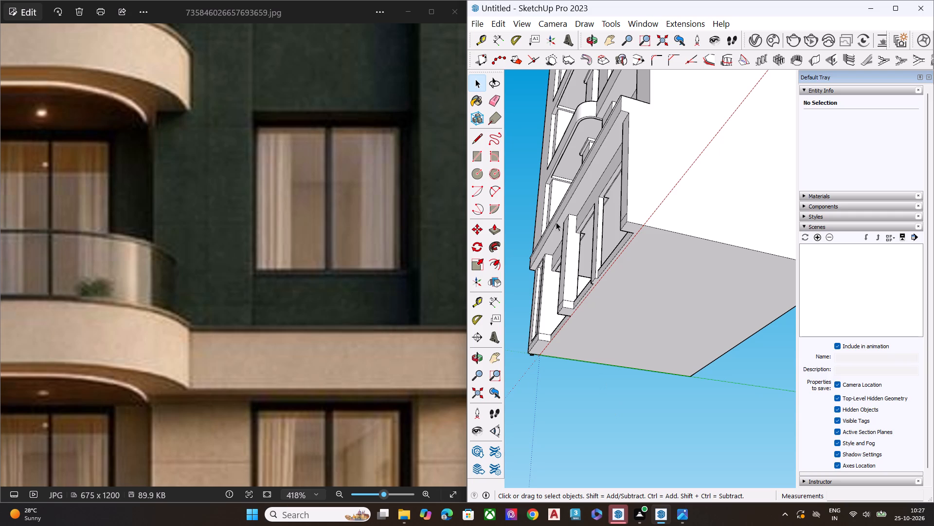
key(space)
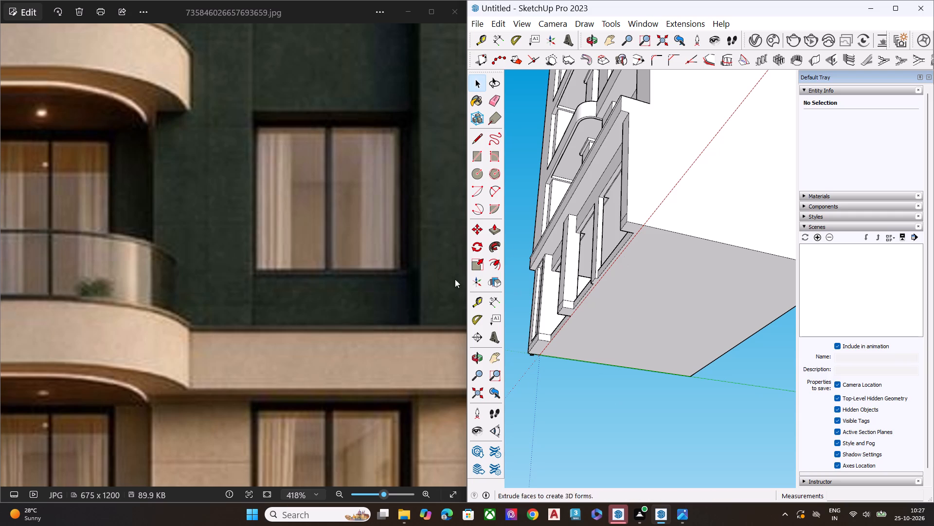
scroll(734, 465, down, 6)
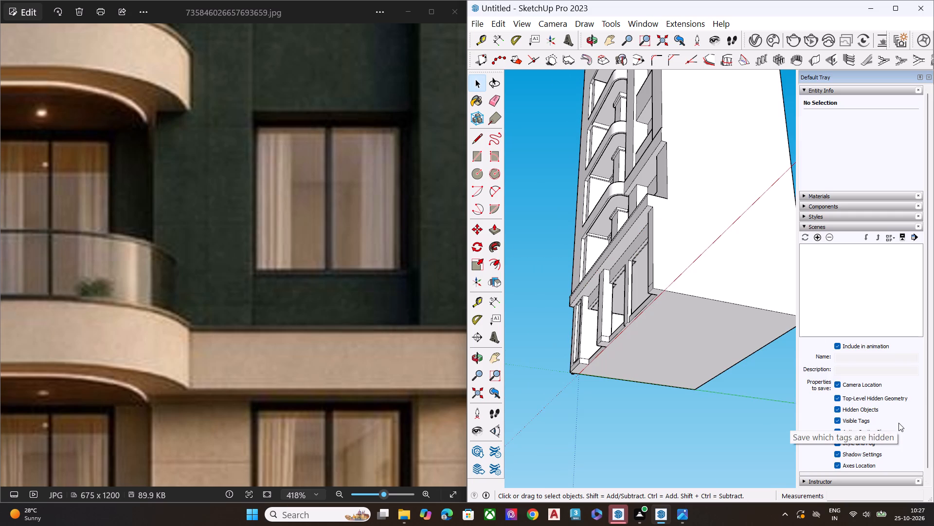
scroll(570, 377, down, 9)
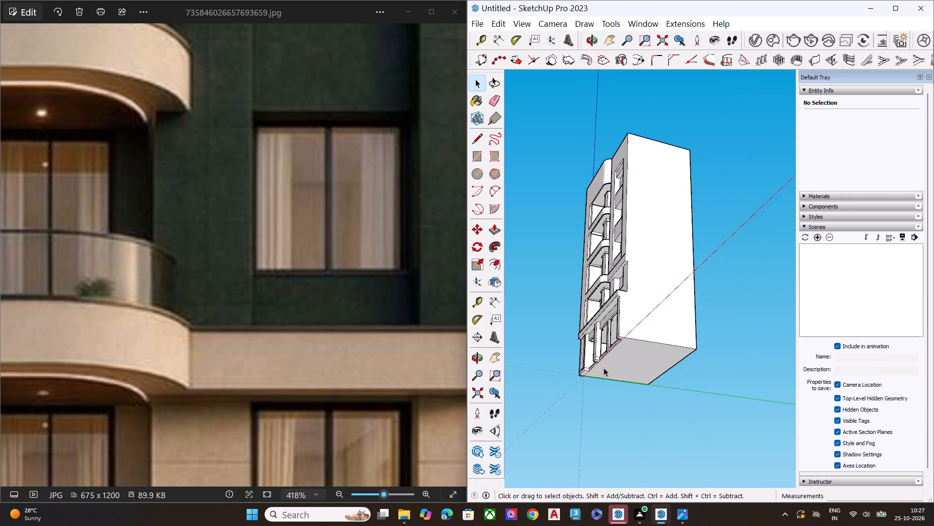
middle_drag(604, 368, 661, 414)
key(space)
middle_drag(680, 308, 710, 431)
middle_drag(588, 320, 787, 284)
middle_drag(586, 297, 788, 248)
middle_drag(629, 327, 686, 195)
scroll(617, 308, up, 7)
scroll(631, 273, down, 3)
scroll(632, 271, up, 2)
scroll(581, 291, up, 2)
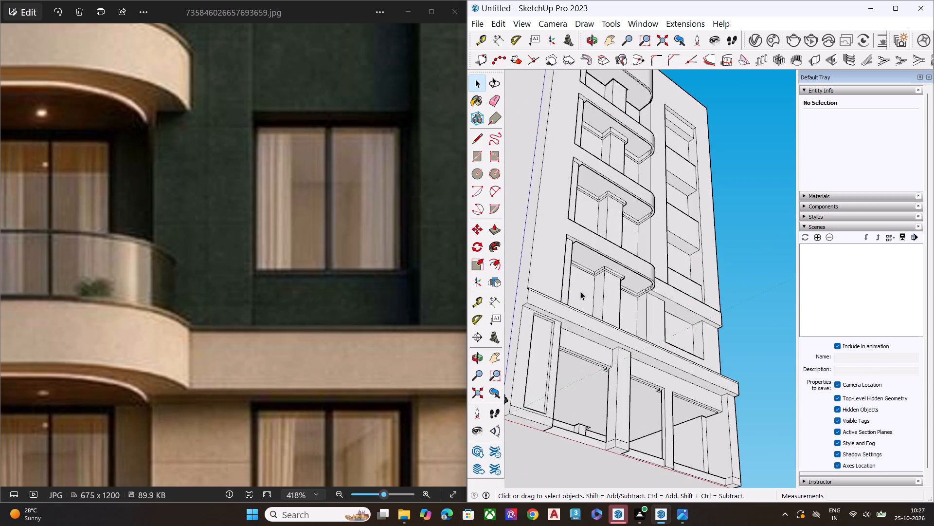
scroll(580, 291, up, 2)
scroll(584, 289, down, 1)
scroll(587, 288, up, 3)
scroll(613, 257, down, 8)
middle_drag(624, 281, 760, 274)
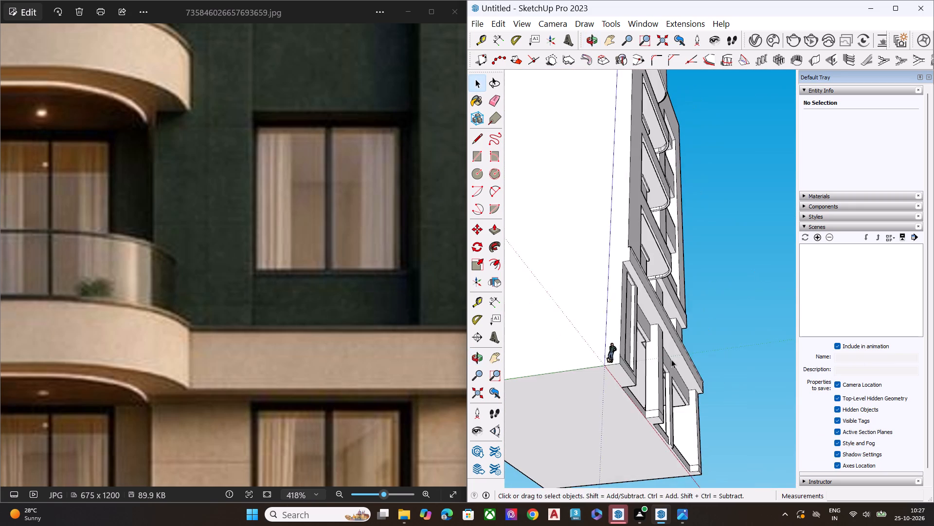
middle_drag(661, 354, 657, 260)
scroll(655, 404, up, 8)
scroll(654, 400, down, 3)
scroll(654, 399, up, 2)
middle_drag(697, 338, 534, 407)
middle_drag(677, 371, 575, 415)
middle_drag(753, 301, 609, 326)
middle_drag(728, 301, 611, 343)
middle_drag(738, 289, 611, 281)
scroll(649, 252, down, 1)
scroll(643, 269, up, 2)
scroll(642, 279, down, 3)
scroll(635, 292, up, 1)
scroll(635, 292, down, 4)
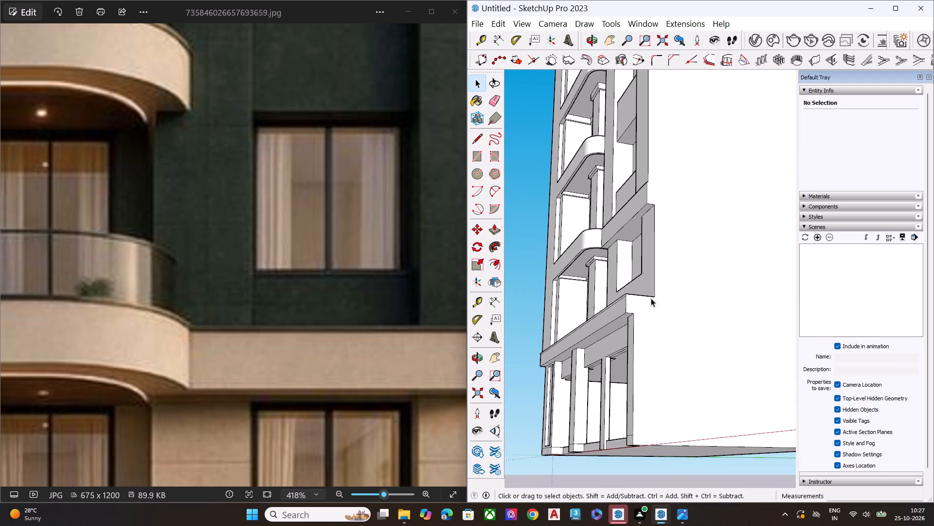
middle_drag(649, 189, 652, 348)
key(space)
click(517, 275)
scroll(622, 271, down, 8)
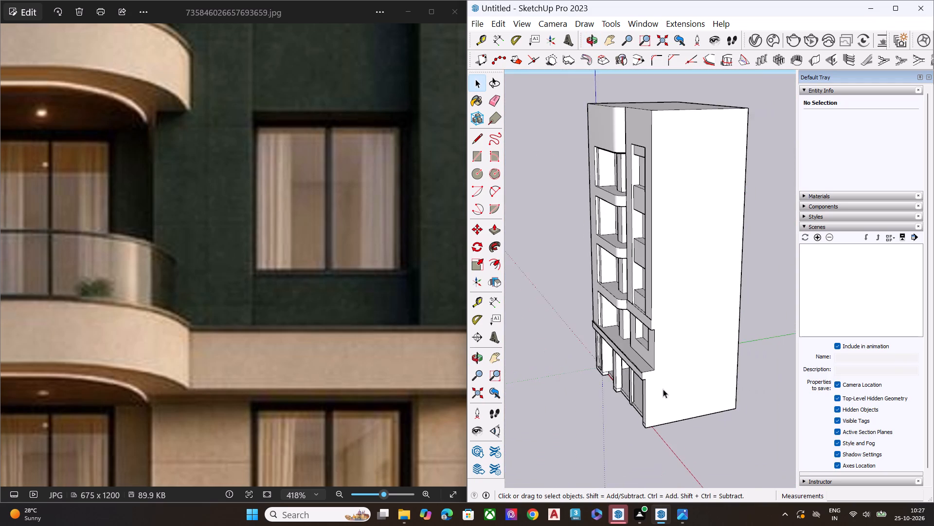
Examine the balcony recess corners and soffits up close and compare the façade with the full reference image.
middle_drag(650, 368, 661, 194)
scroll(663, 191, up, 11)
scroll(532, 171, down, 1)
scroll(532, 171, up, 7)
scroll(530, 197, down, 3)
scroll(530, 197, up, 4)
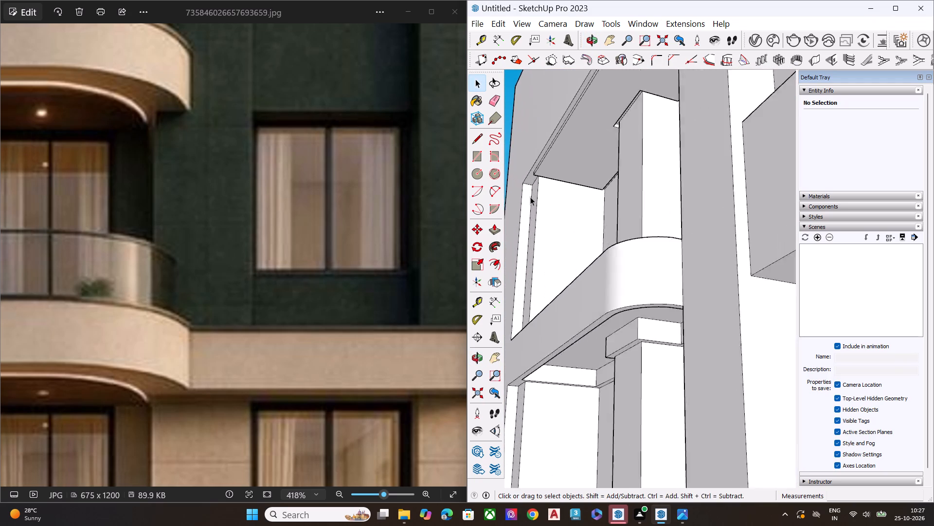
scroll(530, 197, up, 2)
middle_drag(536, 163, 618, 133)
scroll(633, 188, down, 1)
scroll(631, 196, up, 1)
scroll(631, 198, down, 7)
middle_drag(488, 204, 571, 173)
scroll(571, 173, up, 4)
scroll(560, 185, down, 1)
scroll(553, 189, up, 9)
scroll(535, 226, down, 1)
scroll(535, 226, up, 3)
middle_drag(544, 224, 826, 225)
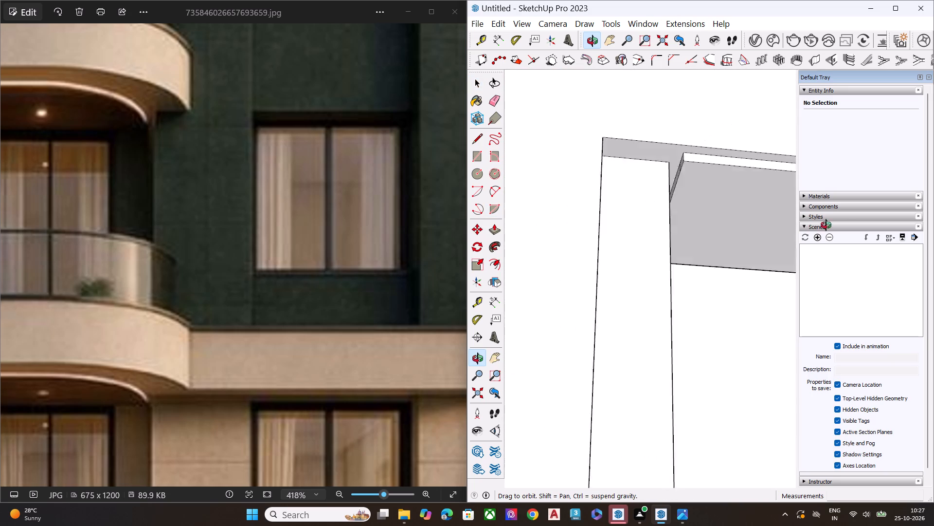
middle_drag(826, 225, 833, 138)
scroll(833, 138, up, 5)
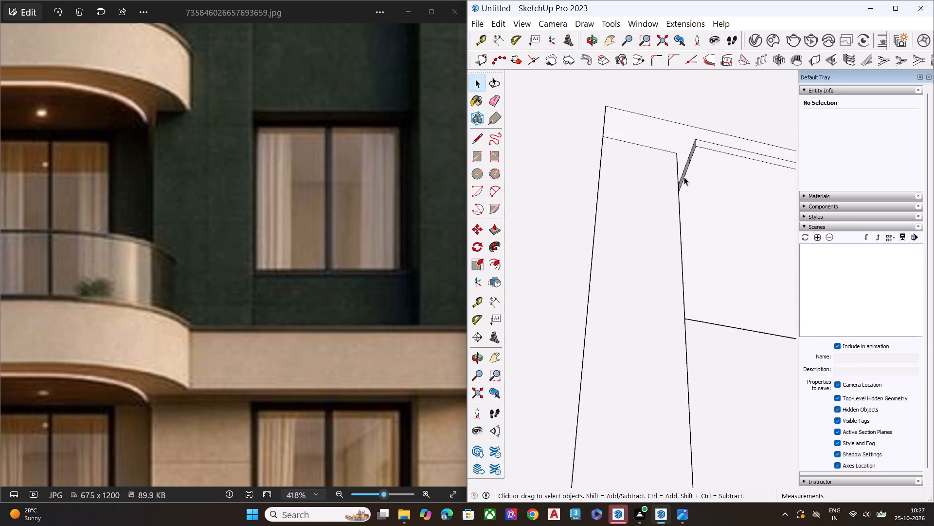
scroll(684, 177, up, 3)
scroll(298, 228, down, 10)
scroll(315, 244, up, 1)
scroll(312, 249, down, 2)
scroll(311, 255, up, 1)
scroll(311, 255, down, 4)
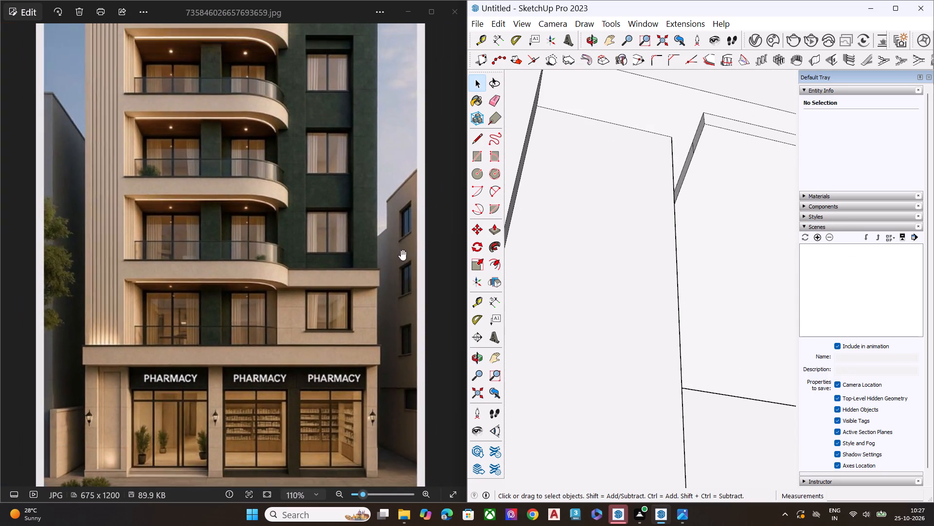
scroll(505, 222, down, 10)
scroll(633, 230, down, 1)
scroll(633, 230, up, 1)
scroll(633, 230, down, 4)
scroll(633, 230, up, 1)
scroll(633, 230, down, 11)
scroll(634, 233, up, 2)
scroll(634, 234, down, 4)
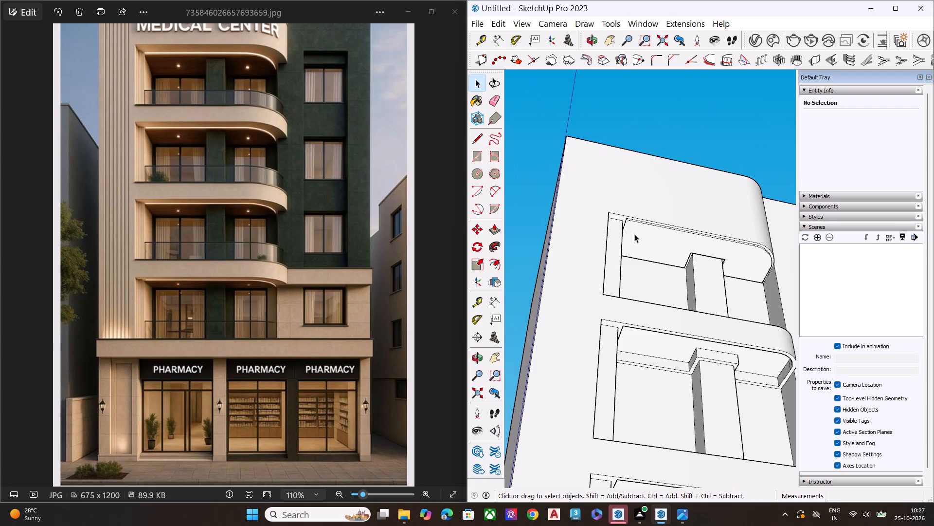
Draw a vertical line up the plain wall beside the balconies, from the ground-floor band to the façade's top edge.
scroll(634, 234, down, 10)
middle_drag(642, 236, 611, 413)
scroll(611, 413, up, 8)
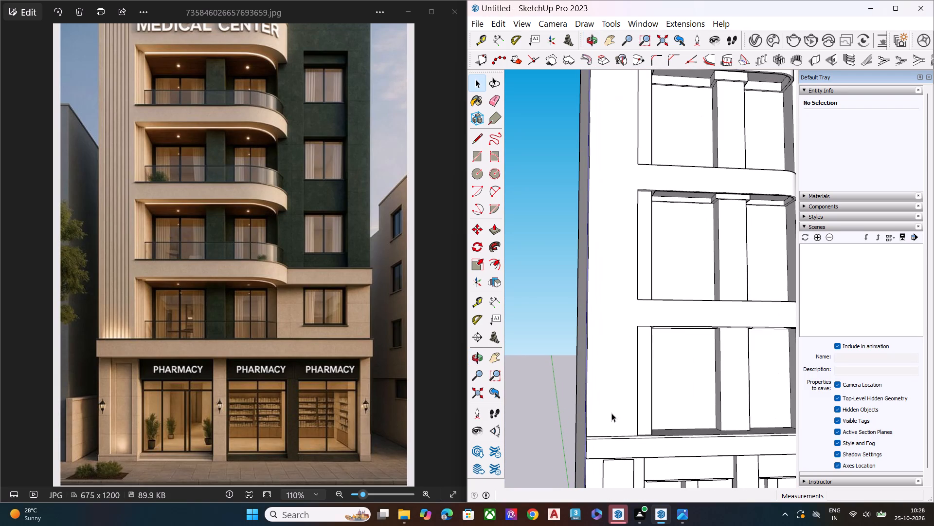
scroll(603, 433, up, 6)
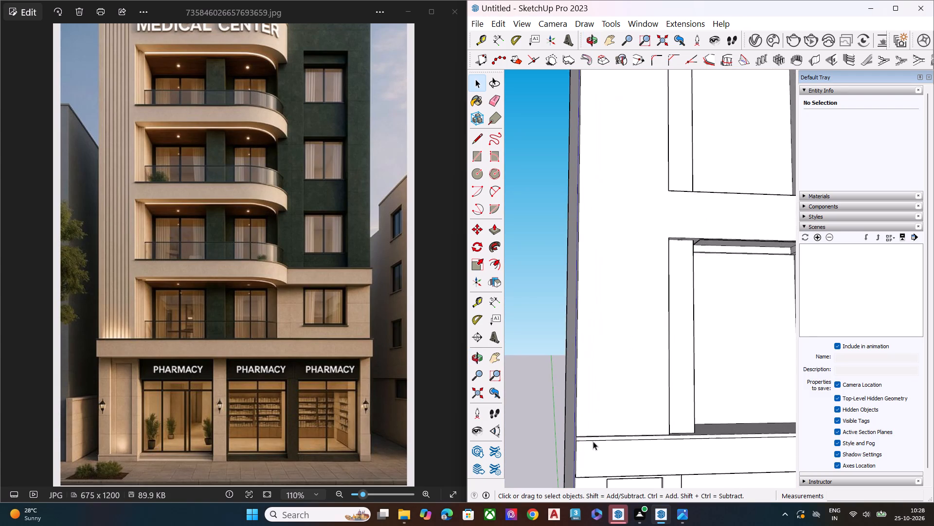
scroll(603, 435, up, 1)
middle_drag(603, 435, 799, 402)
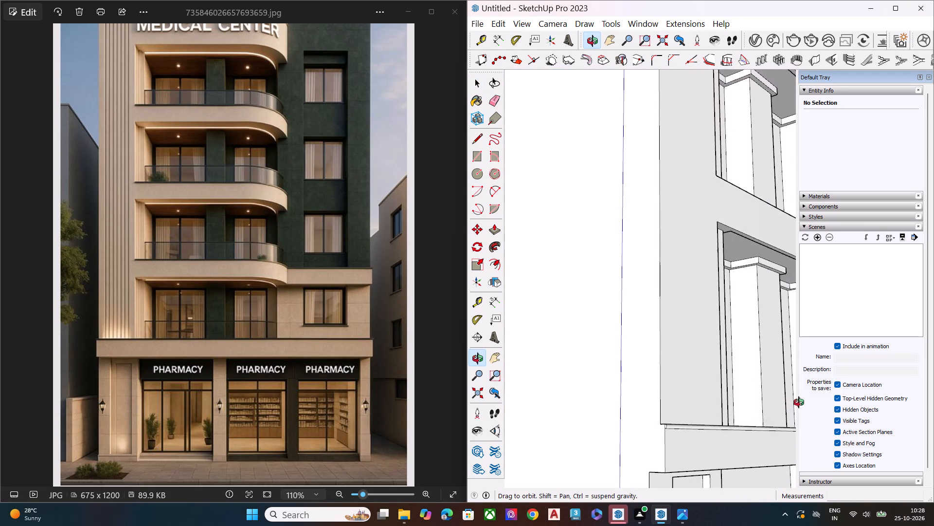
middle_drag(799, 402, 544, 478)
scroll(544, 478, up, 8)
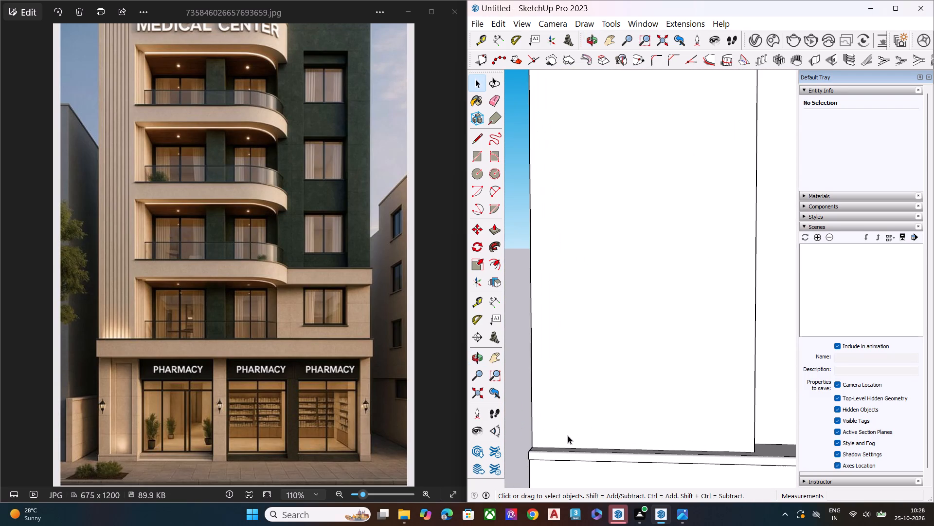
key(l)
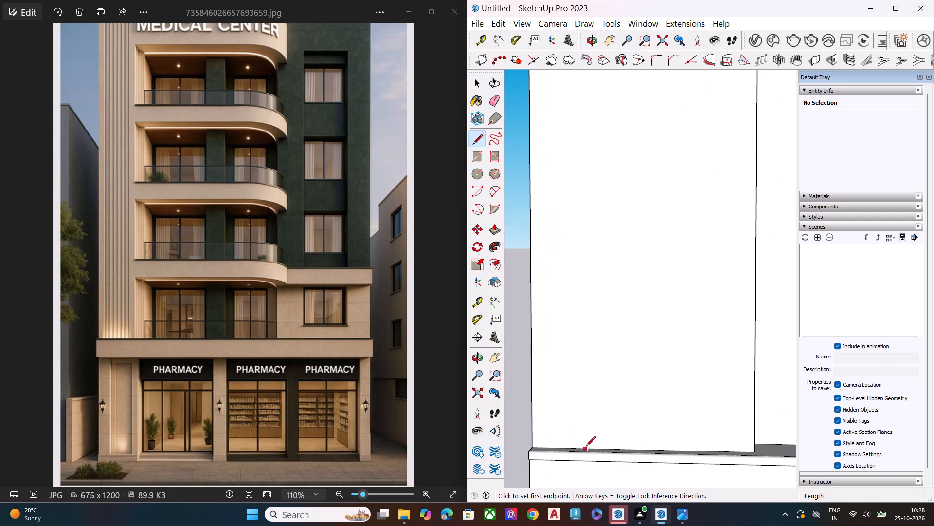
click(641, 450)
scroll(642, 392, down, 1)
scroll(642, 392, up, 2)
scroll(642, 392, down, 5)
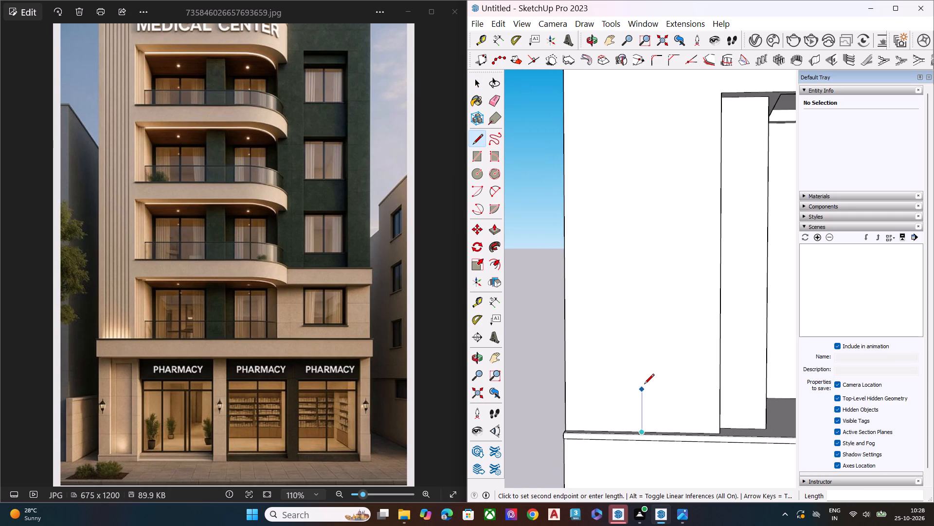
scroll(650, 357, down, 3)
scroll(647, 377, up, 2)
scroll(647, 378, down, 16)
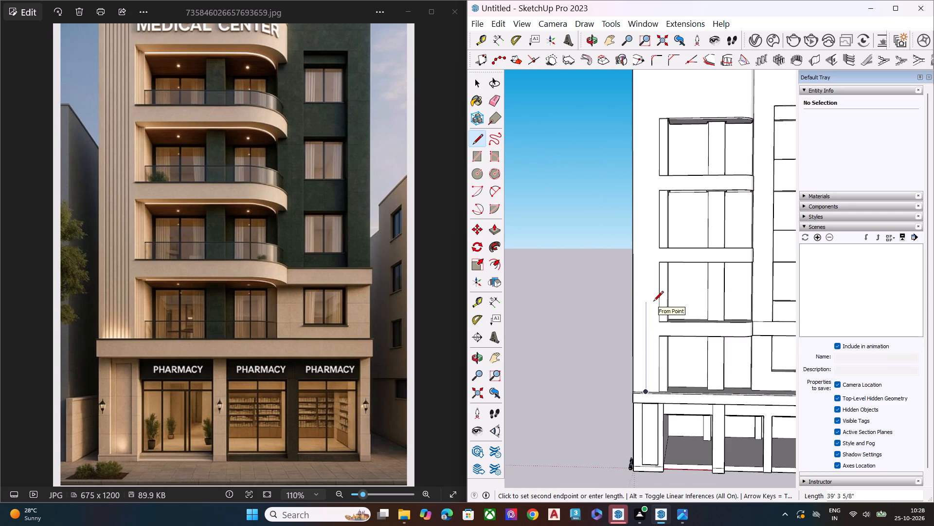
scroll(650, 265, up, 6)
scroll(659, 313, down, 9)
scroll(659, 167, up, 2)
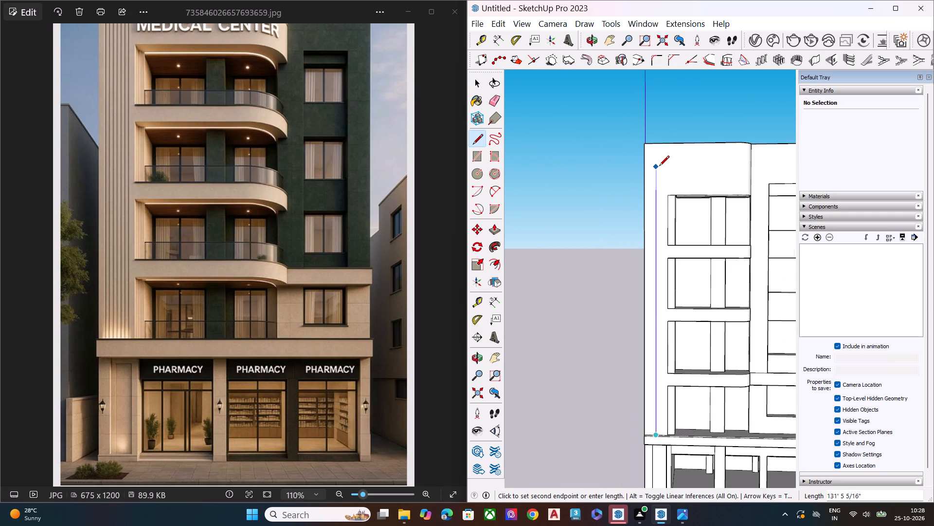
scroll(659, 167, up, 2)
click(657, 131)
key(space)
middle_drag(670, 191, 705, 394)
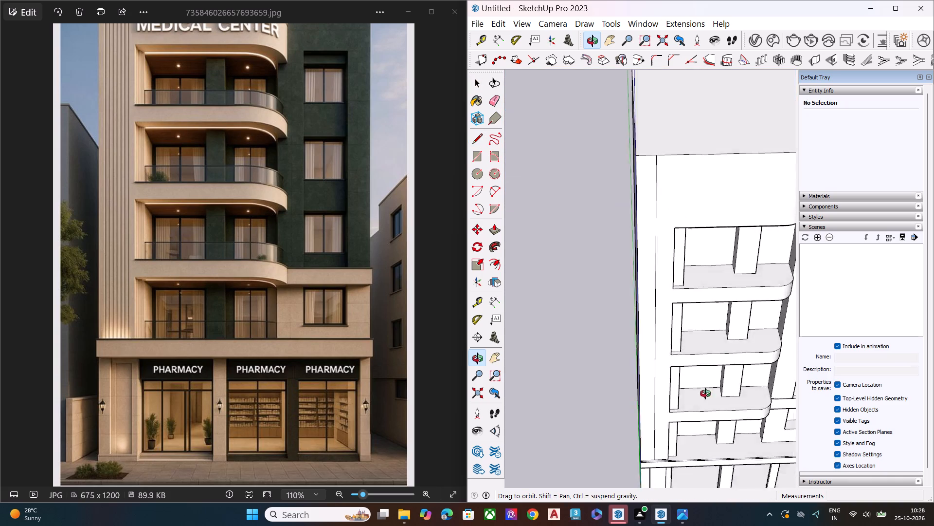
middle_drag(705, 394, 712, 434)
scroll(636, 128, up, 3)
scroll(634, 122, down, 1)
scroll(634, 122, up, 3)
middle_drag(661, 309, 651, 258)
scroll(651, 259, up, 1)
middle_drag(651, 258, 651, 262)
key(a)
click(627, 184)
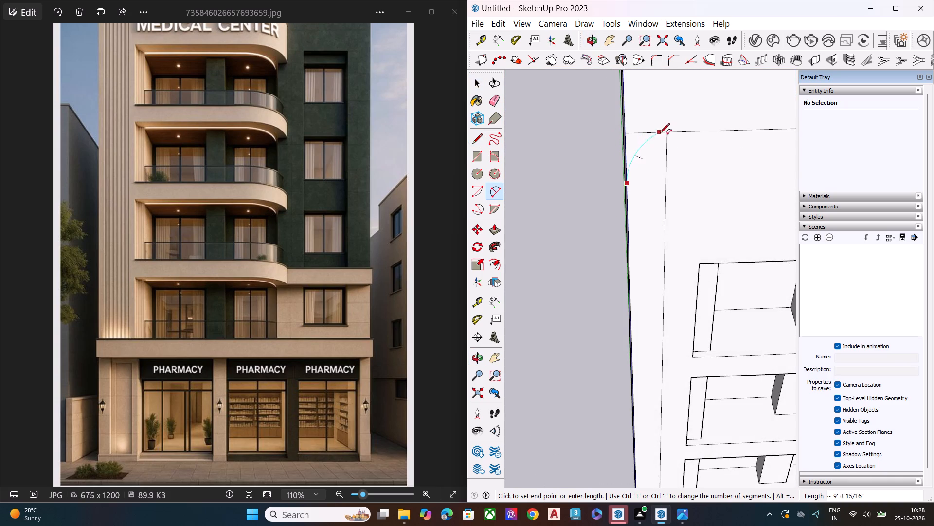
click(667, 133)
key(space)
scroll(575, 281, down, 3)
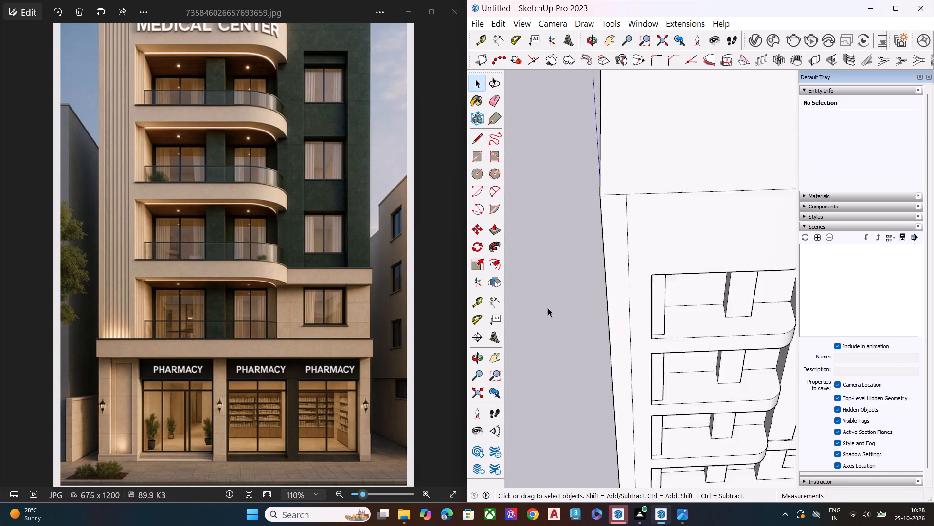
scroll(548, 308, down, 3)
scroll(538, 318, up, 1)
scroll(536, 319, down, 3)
Draw an upward-bulging arc of about 2' 10 9/16" radius near the façade top, from the outer corner edge to the vertical line.
middle_drag(572, 319, 600, 185)
scroll(599, 185, up, 5)
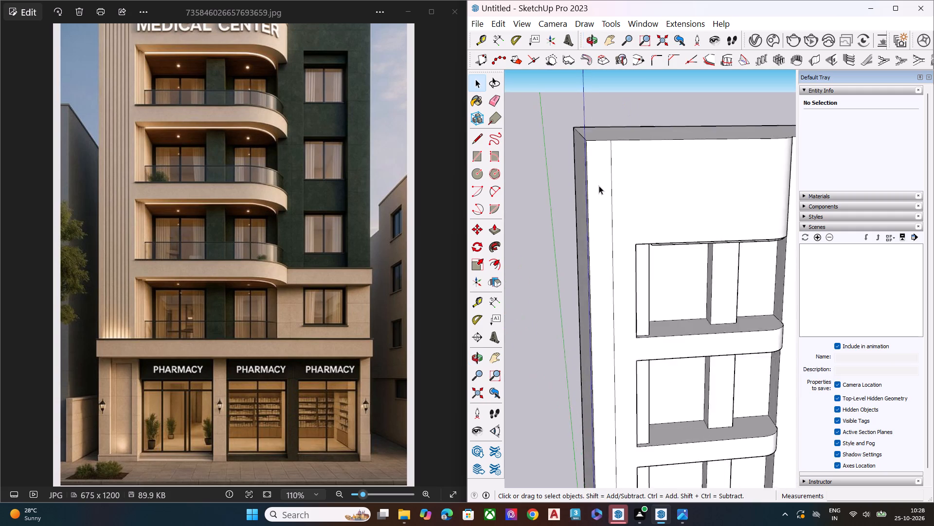
scroll(599, 186, up, 4)
scroll(598, 186, down, 1)
scroll(598, 186, up, 1)
scroll(598, 186, down, 2)
scroll(597, 189, up, 1)
scroll(597, 189, down, 3)
middle_drag(596, 206, 556, 206)
key(a)
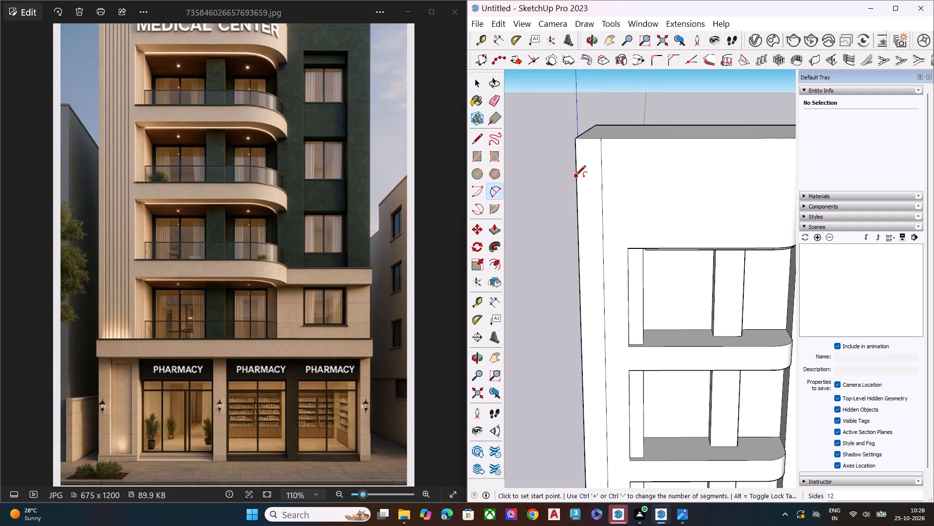
click(575, 176)
click(598, 179)
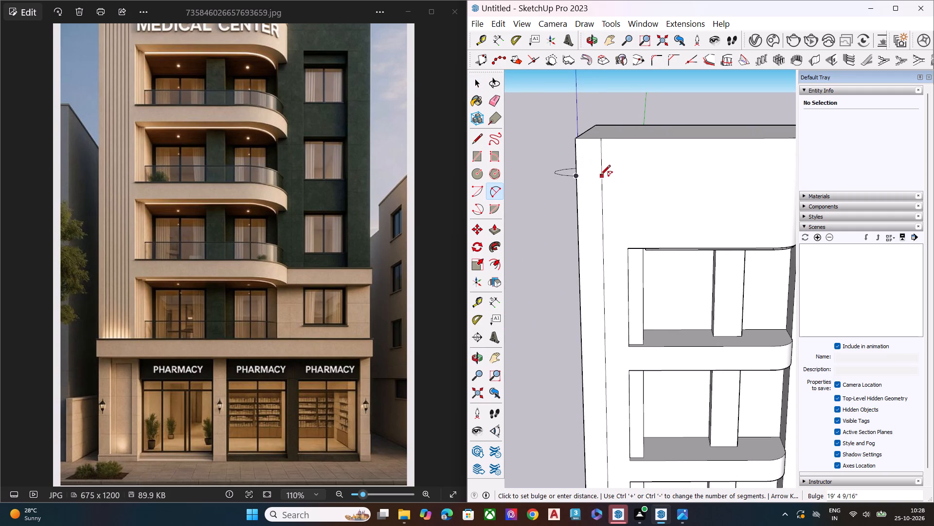
middle_drag(594, 167, 629, 119)
scroll(594, 167, up, 2)
scroll(624, 122, up, 3)
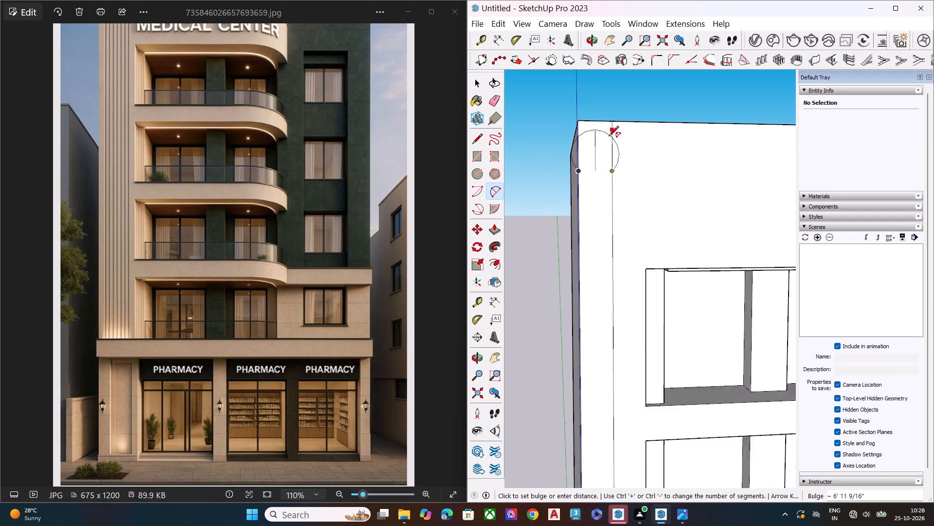
scroll(609, 137, up, 10)
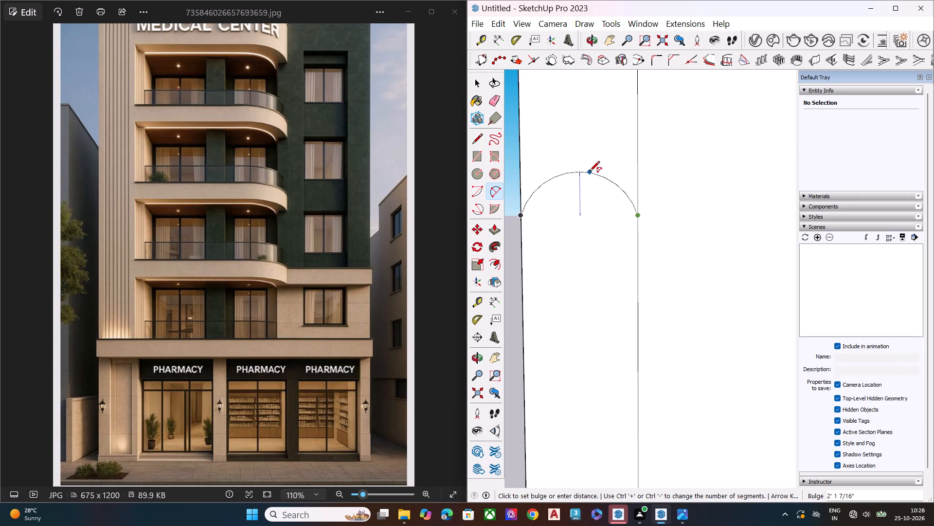
click(588, 165)
key(space)
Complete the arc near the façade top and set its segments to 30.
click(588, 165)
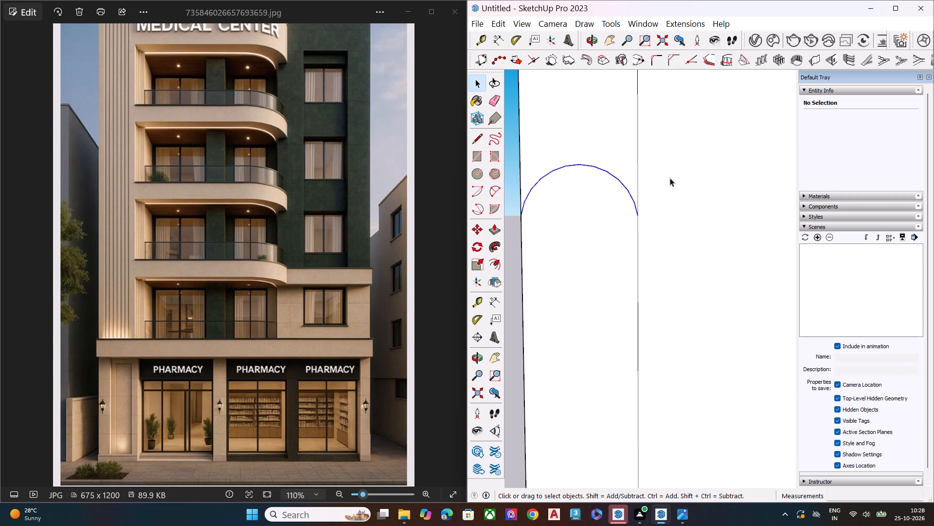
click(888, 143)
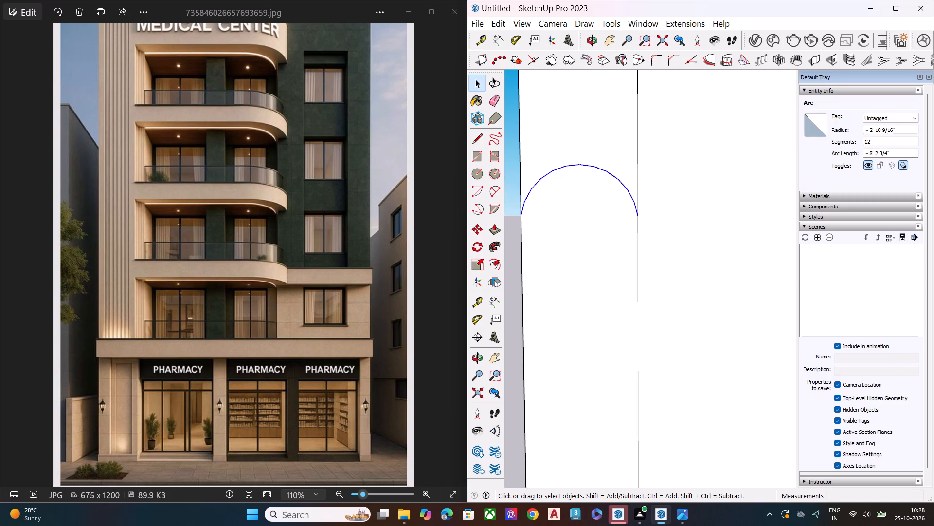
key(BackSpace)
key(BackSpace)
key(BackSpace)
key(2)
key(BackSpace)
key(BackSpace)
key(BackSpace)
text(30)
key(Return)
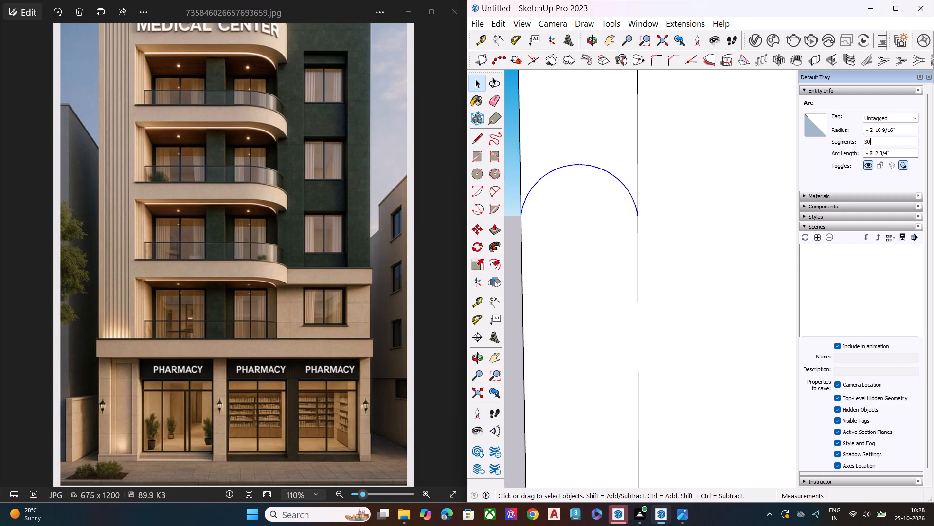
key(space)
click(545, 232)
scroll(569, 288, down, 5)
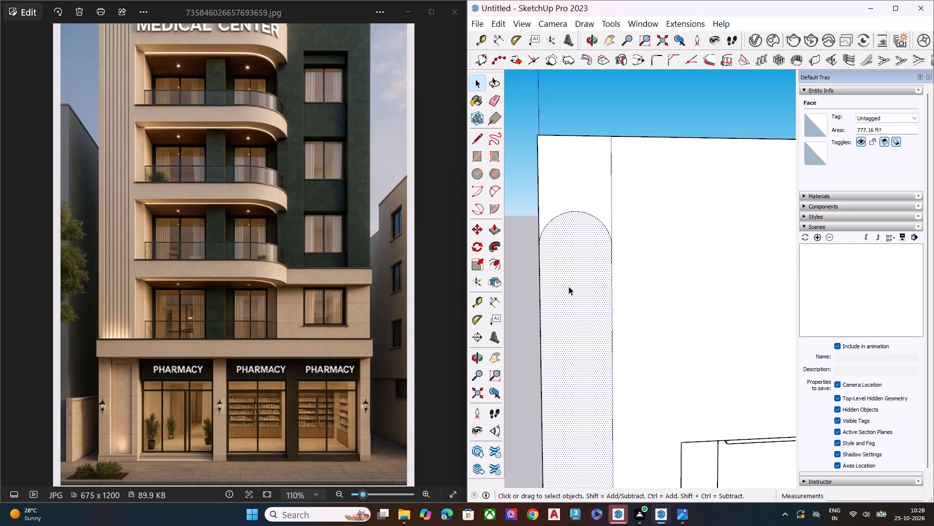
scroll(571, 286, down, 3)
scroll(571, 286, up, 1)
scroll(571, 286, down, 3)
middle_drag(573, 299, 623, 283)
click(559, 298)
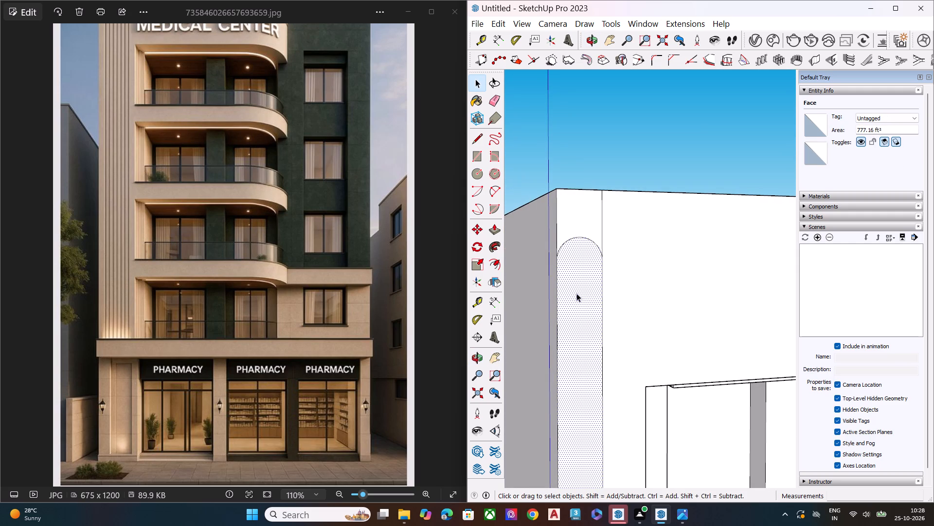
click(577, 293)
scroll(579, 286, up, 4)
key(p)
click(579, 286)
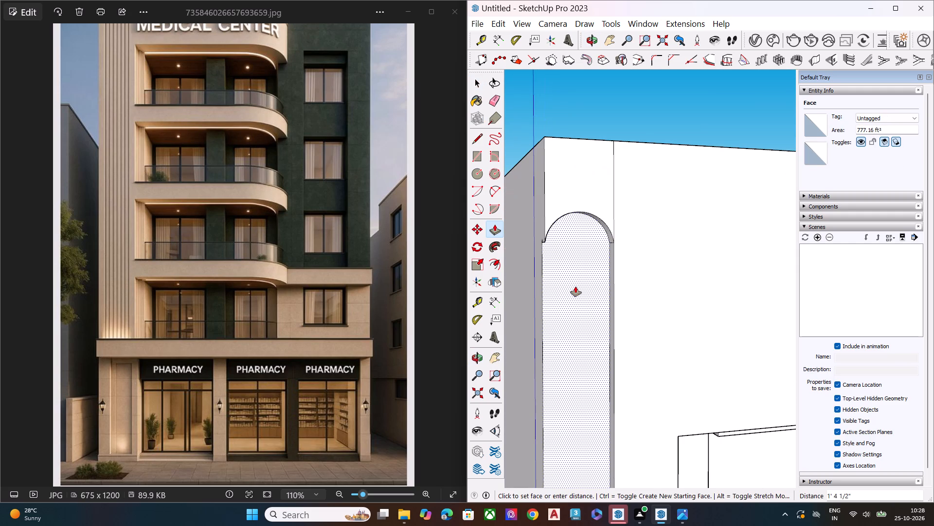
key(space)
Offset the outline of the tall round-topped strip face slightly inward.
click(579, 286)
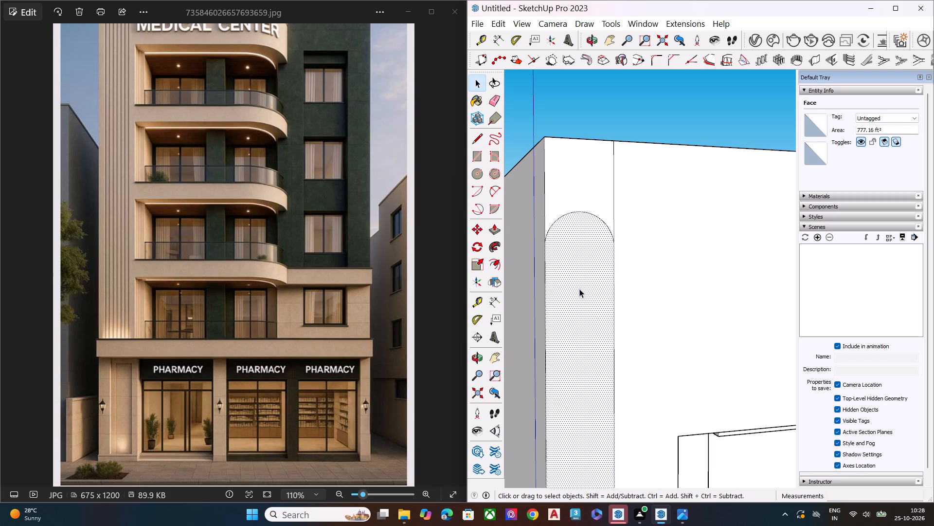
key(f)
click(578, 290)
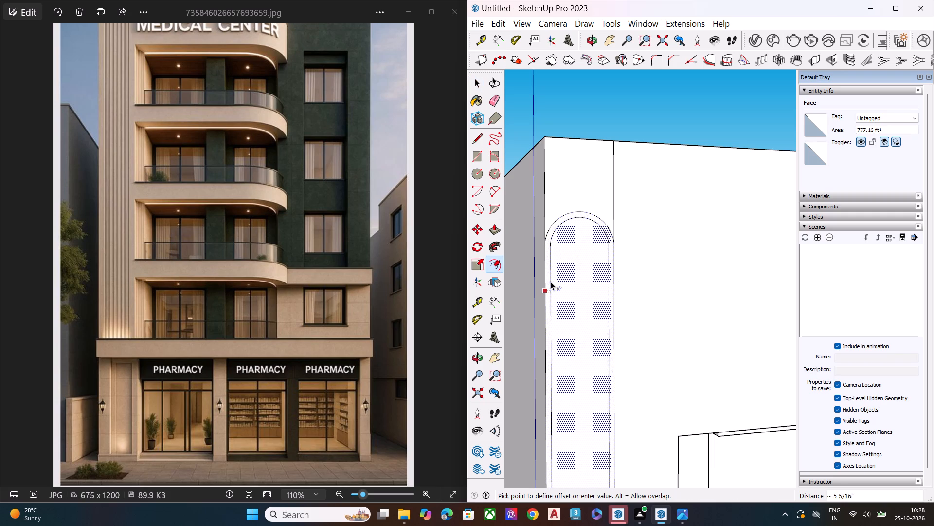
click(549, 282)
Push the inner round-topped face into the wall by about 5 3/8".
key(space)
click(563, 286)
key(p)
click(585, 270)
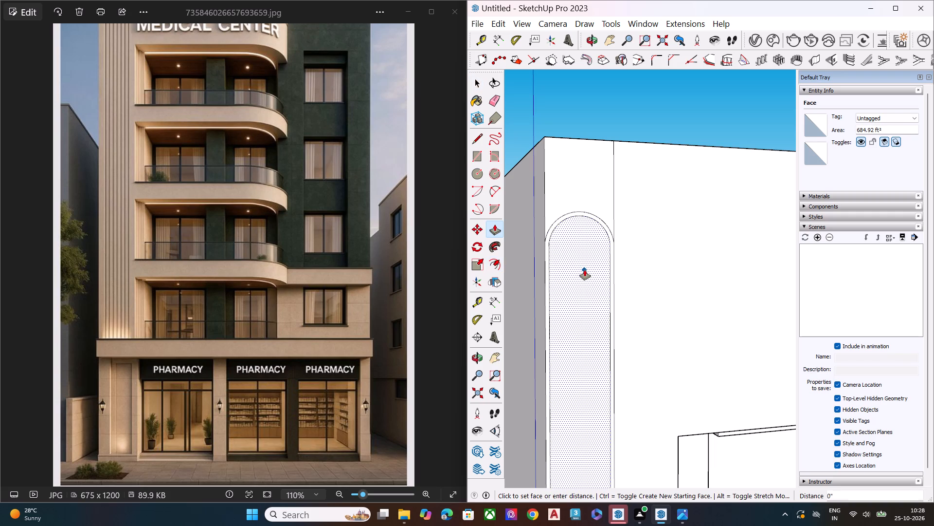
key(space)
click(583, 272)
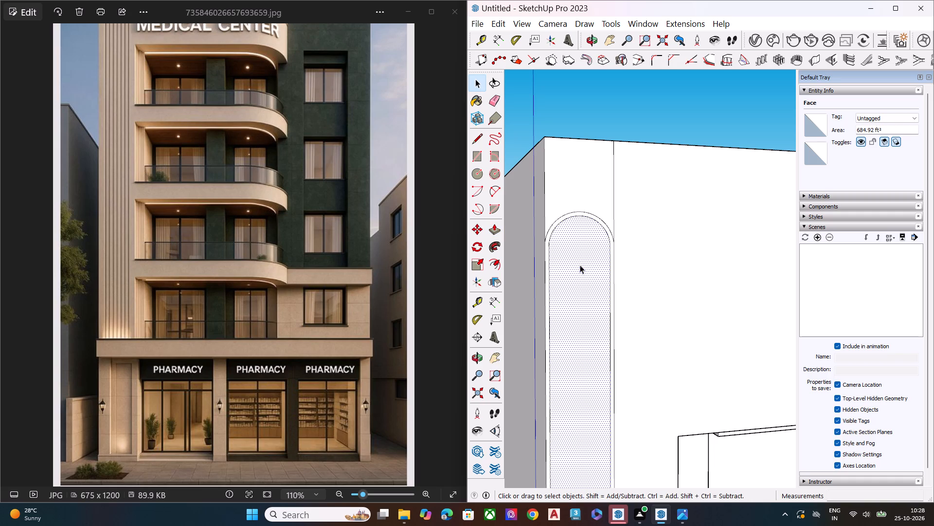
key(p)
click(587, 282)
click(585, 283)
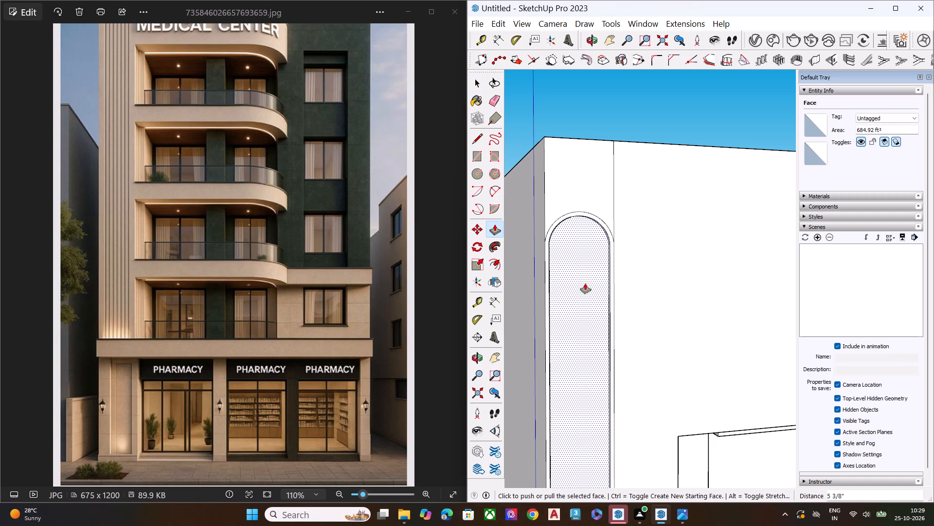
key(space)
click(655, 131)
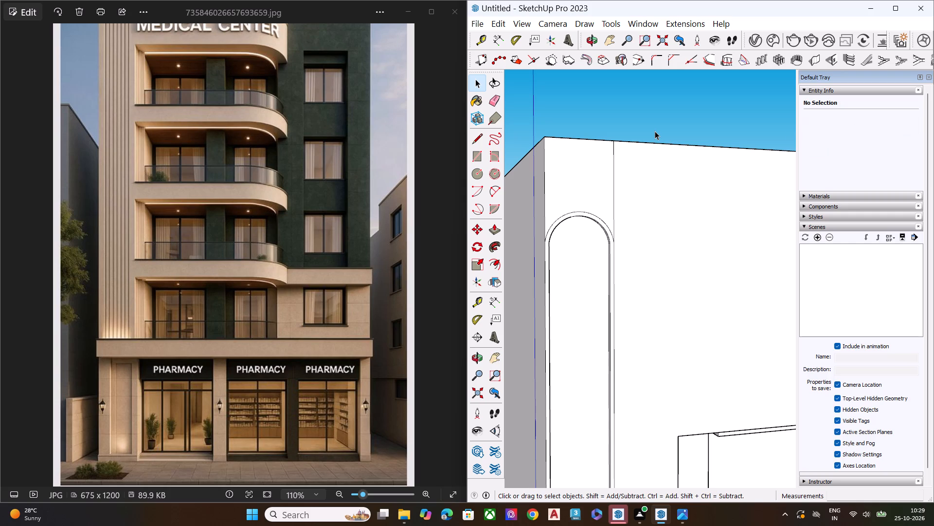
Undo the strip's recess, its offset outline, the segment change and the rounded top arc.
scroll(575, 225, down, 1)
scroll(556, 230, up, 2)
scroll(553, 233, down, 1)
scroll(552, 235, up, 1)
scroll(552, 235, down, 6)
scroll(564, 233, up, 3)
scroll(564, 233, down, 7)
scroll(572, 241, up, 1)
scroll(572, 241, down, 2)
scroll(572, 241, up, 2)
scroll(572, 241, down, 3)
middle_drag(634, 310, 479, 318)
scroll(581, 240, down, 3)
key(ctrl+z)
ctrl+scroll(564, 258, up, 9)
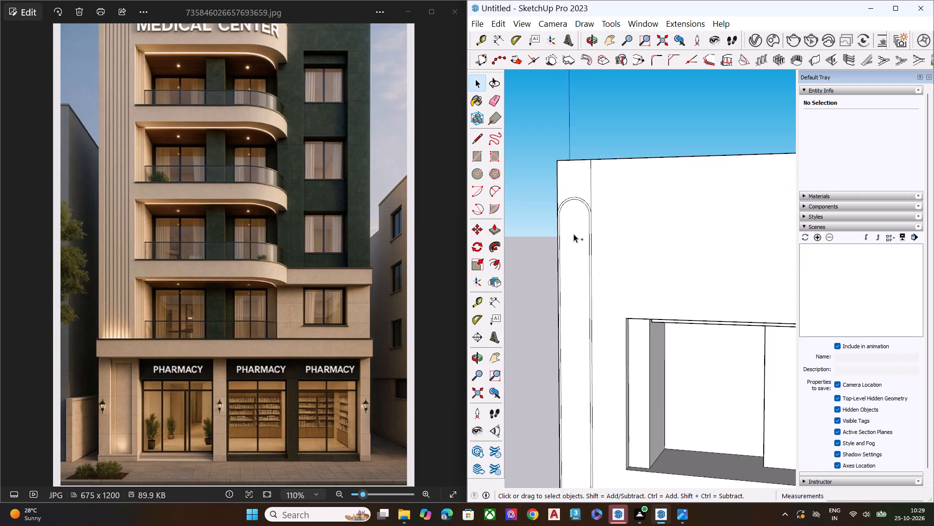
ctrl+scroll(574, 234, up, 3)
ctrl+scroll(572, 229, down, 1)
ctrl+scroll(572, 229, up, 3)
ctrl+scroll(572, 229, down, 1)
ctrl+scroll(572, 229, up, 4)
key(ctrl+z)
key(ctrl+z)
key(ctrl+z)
Examine the plain wall strip beside the balconies from the roof corner, above and the front, comparing it with the reference fluting.
scroll(586, 204, down, 2)
scroll(591, 201, up, 1)
scroll(591, 201, down, 3)
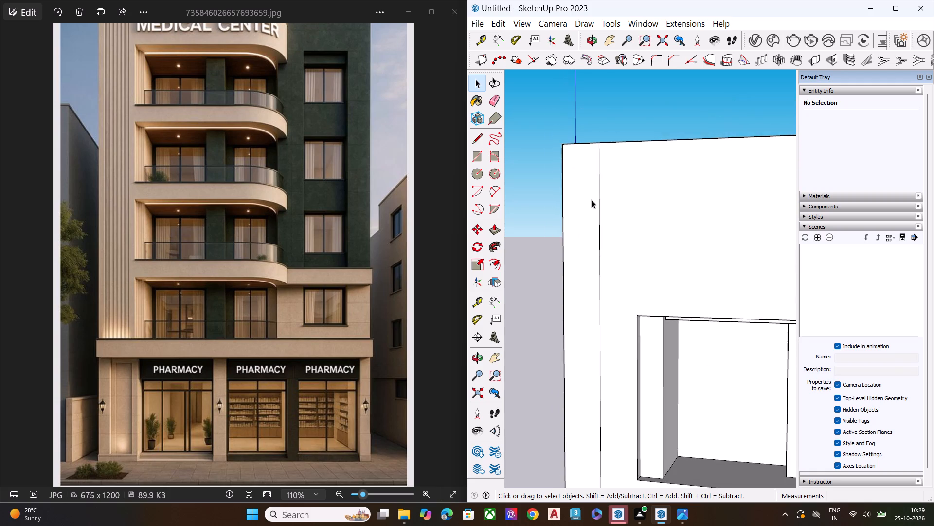
scroll(592, 200, down, 3)
scroll(592, 200, up, 1)
scroll(592, 200, down, 1)
scroll(592, 200, up, 3)
scroll(592, 200, down, 2)
middle_drag(590, 204, 839, 446)
scroll(599, 219, down, 1)
scroll(587, 225, up, 3)
scroll(587, 225, down, 1)
scroll(587, 225, up, 4)
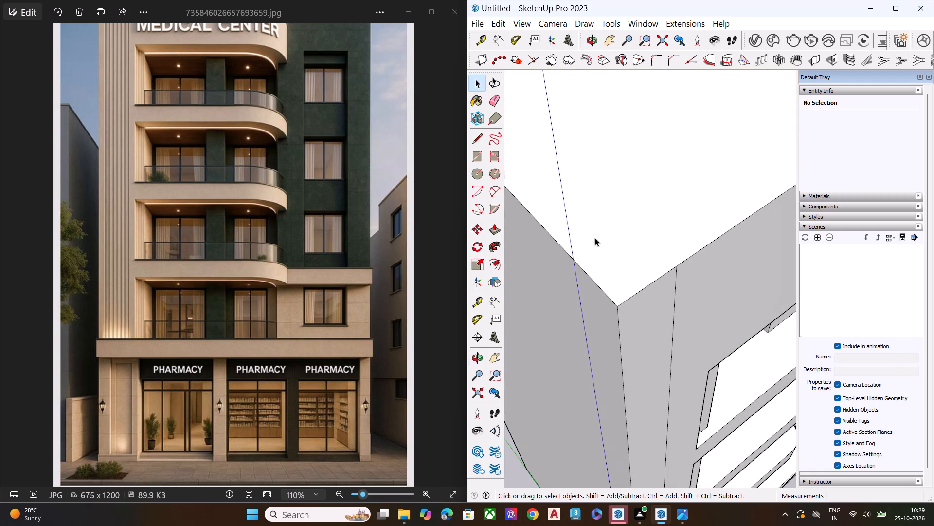
scroll(599, 211, down, 4)
scroll(599, 211, up, 1)
scroll(599, 211, down, 1)
scroll(599, 211, up, 1)
scroll(599, 211, down, 13)
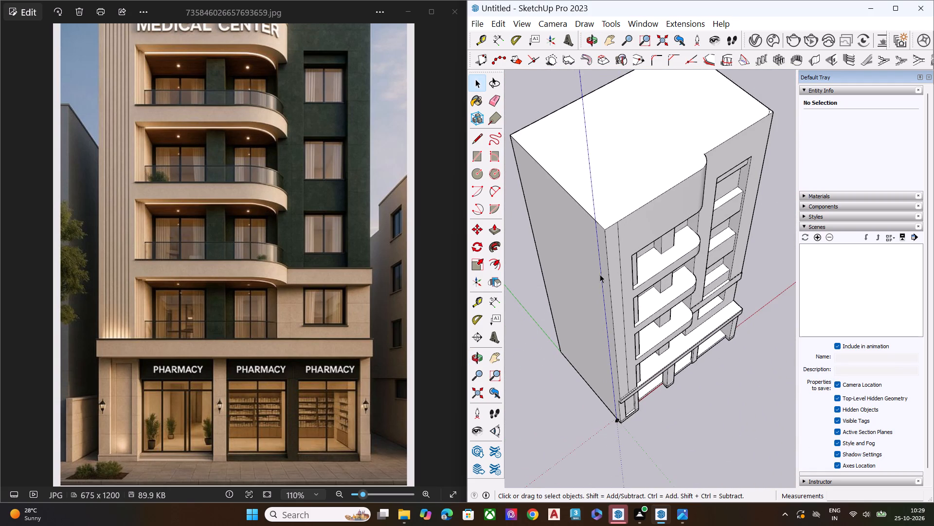
middle_drag(600, 274, 633, 251)
scroll(633, 386, up, 8)
scroll(632, 392, down, 1)
scroll(632, 392, up, 3)
scroll(632, 392, down, 2)
scroll(632, 392, up, 6)
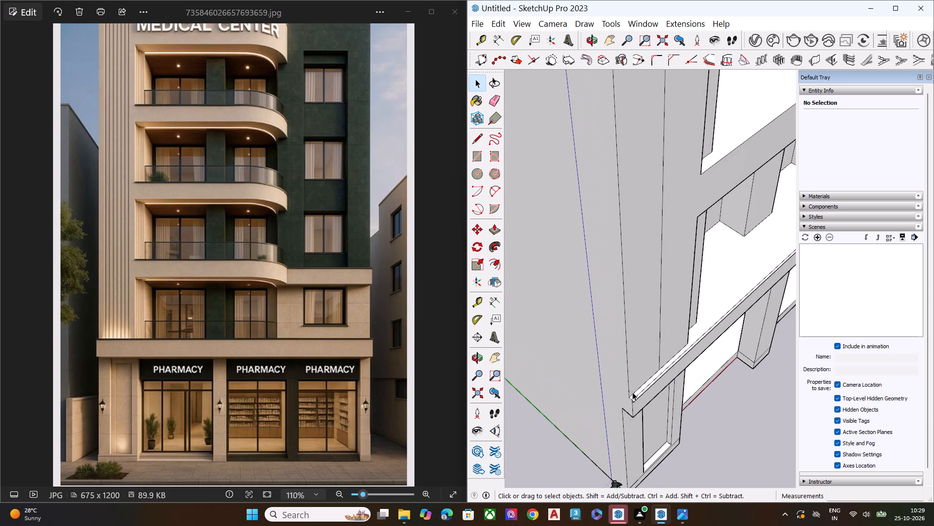
scroll(640, 296, down, 18)
middle_drag(645, 285, 610, 286)
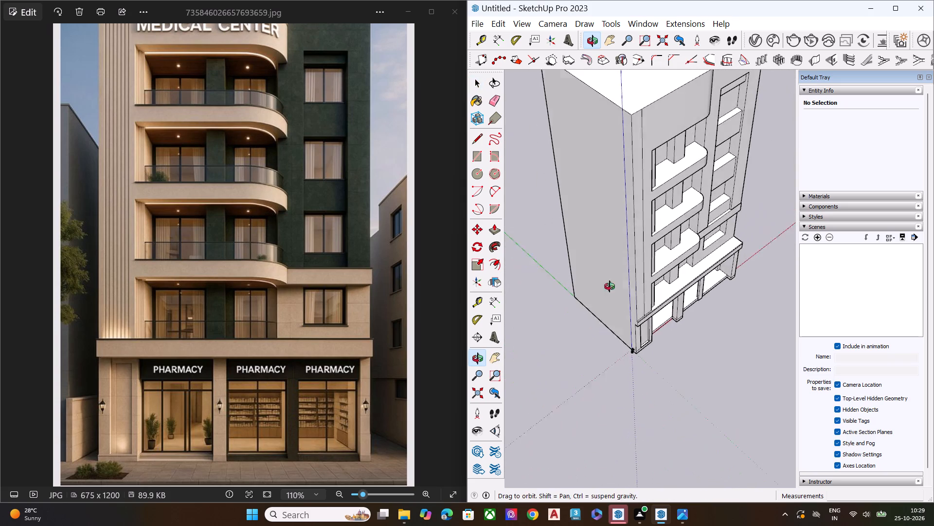
middle_drag(610, 286, 594, 286)
scroll(583, 172, up, 2)
scroll(621, 225, down, 8)
middle_drag(631, 301, 579, 119)
scroll(582, 115, up, 1)
scroll(592, 115, down, 1)
scroll(597, 117, up, 3)
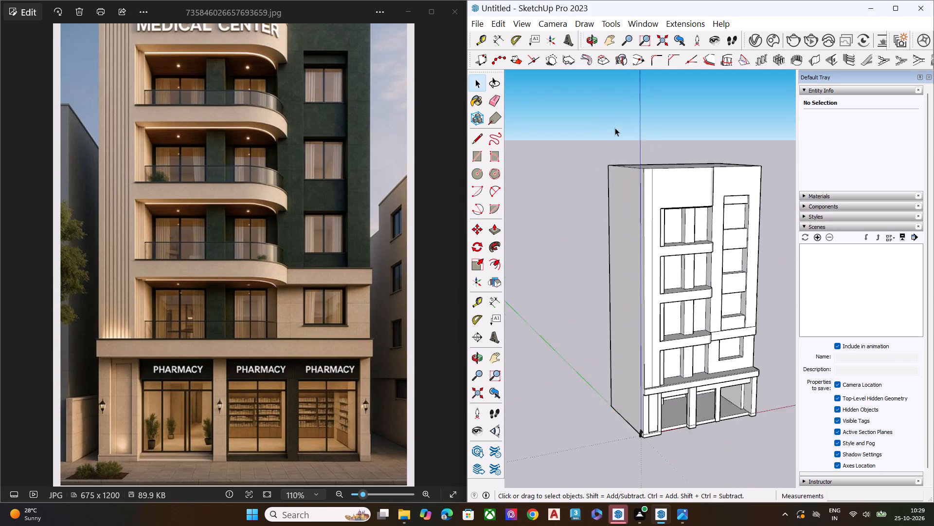
scroll(615, 128, up, 4)
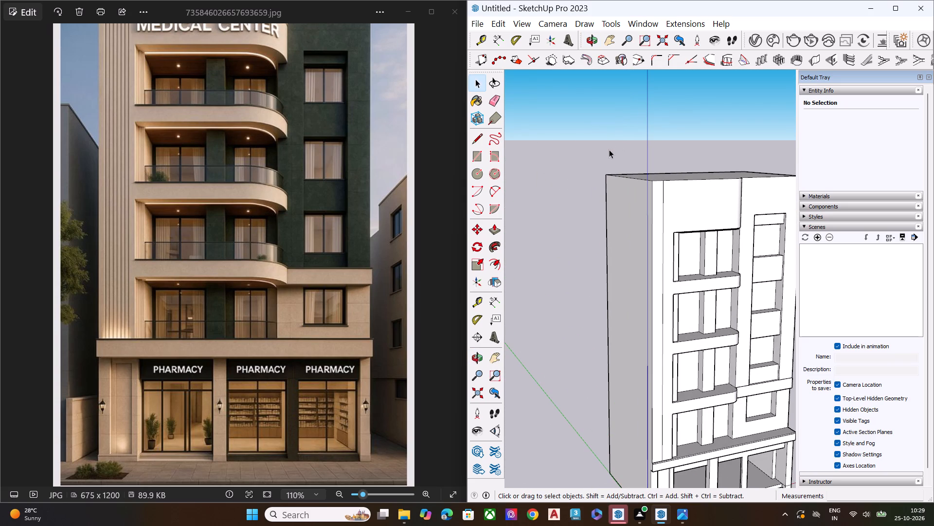
scroll(694, 182, up, 5)
scroll(690, 184, down, 1)
scroll(689, 184, up, 3)
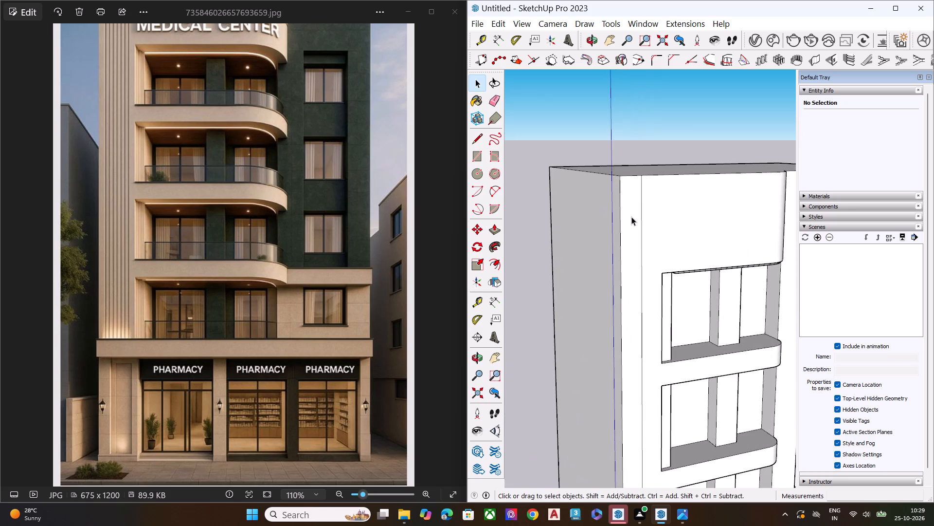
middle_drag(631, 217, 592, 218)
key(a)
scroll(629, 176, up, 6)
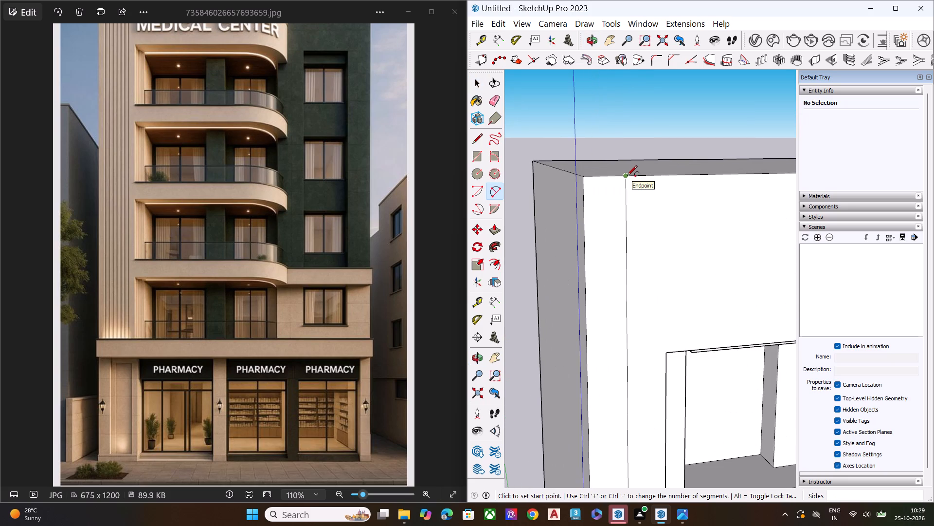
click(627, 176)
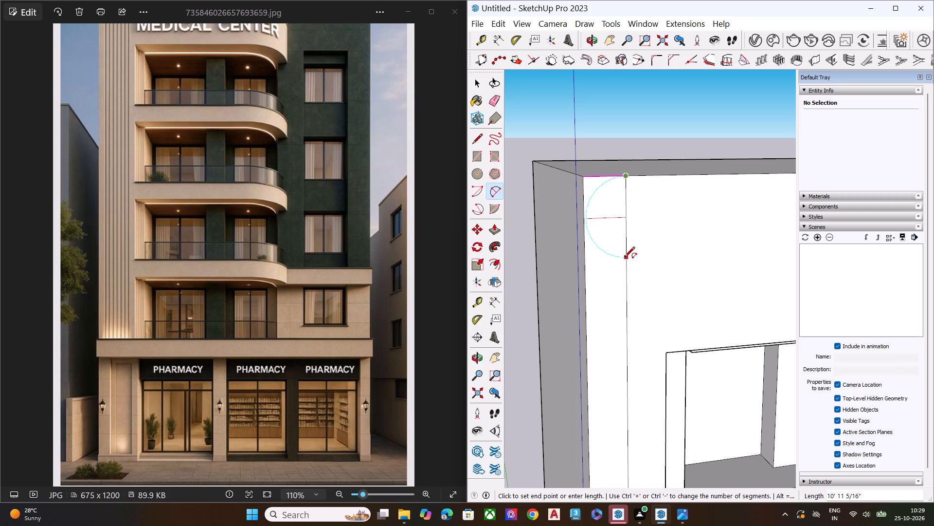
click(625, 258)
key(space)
Draw an arc of about 4' 2 3/4" radius from the vertical line's top end down to the same line, bulging toward the outer corner.
key(a)
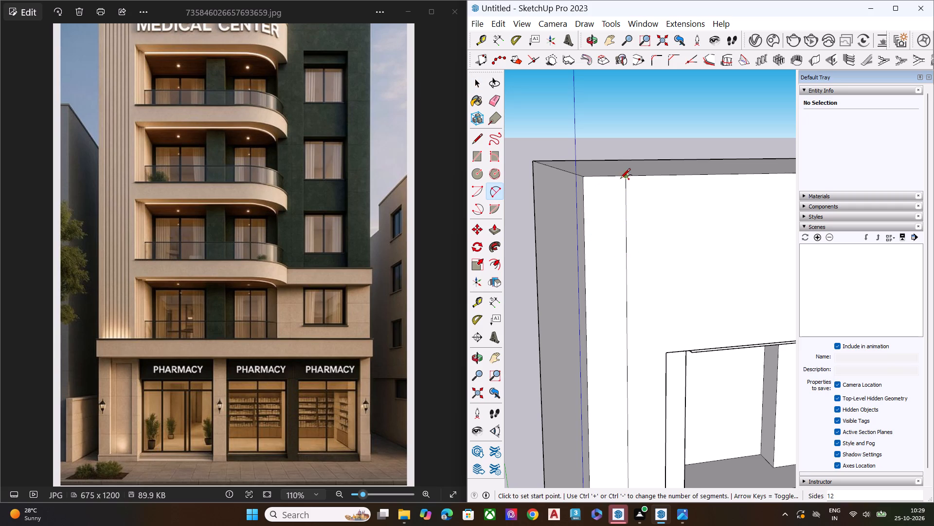
click(625, 177)
click(628, 238)
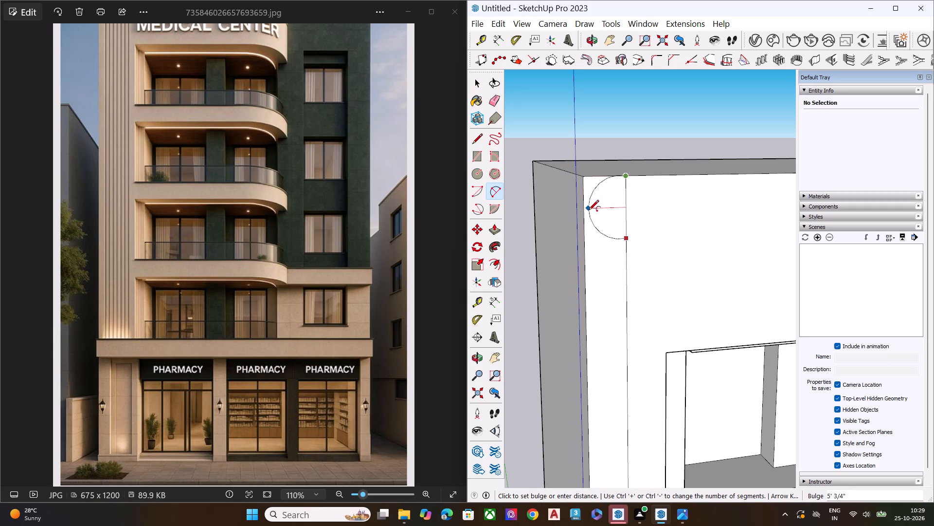
click(589, 211)
key(space)
Set the new arc's segments to 30.
click(595, 191)
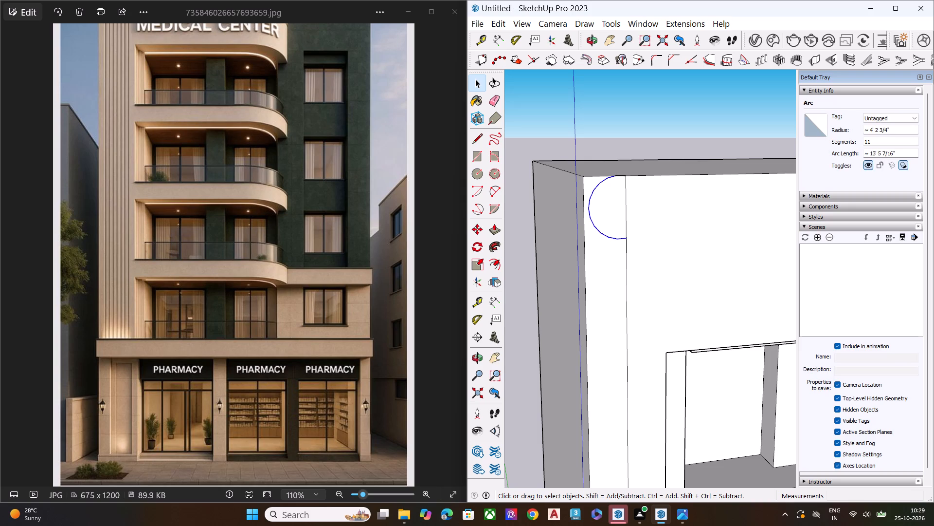
click(879, 144)
key(BackSpace)
key(BackSpace)
key(BackSpace)
key(BackSpace)
text(30)
key(Return)
key(space)
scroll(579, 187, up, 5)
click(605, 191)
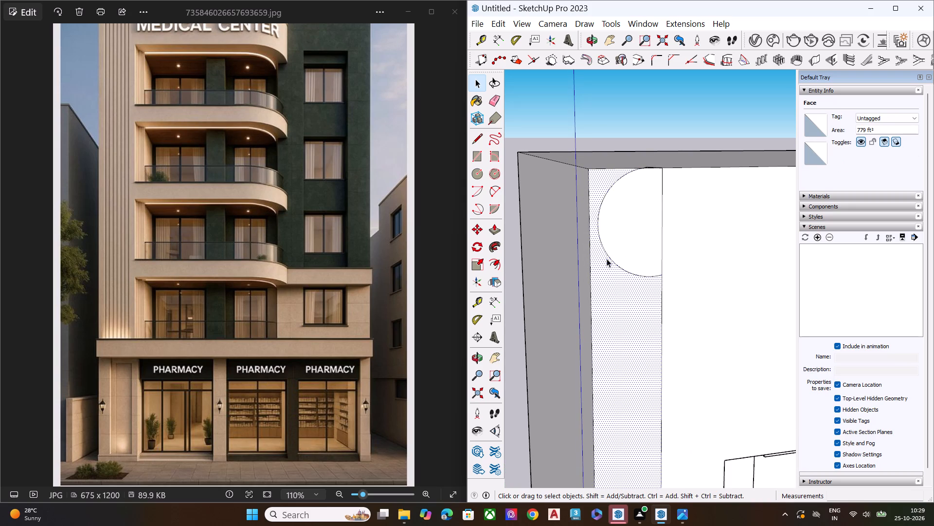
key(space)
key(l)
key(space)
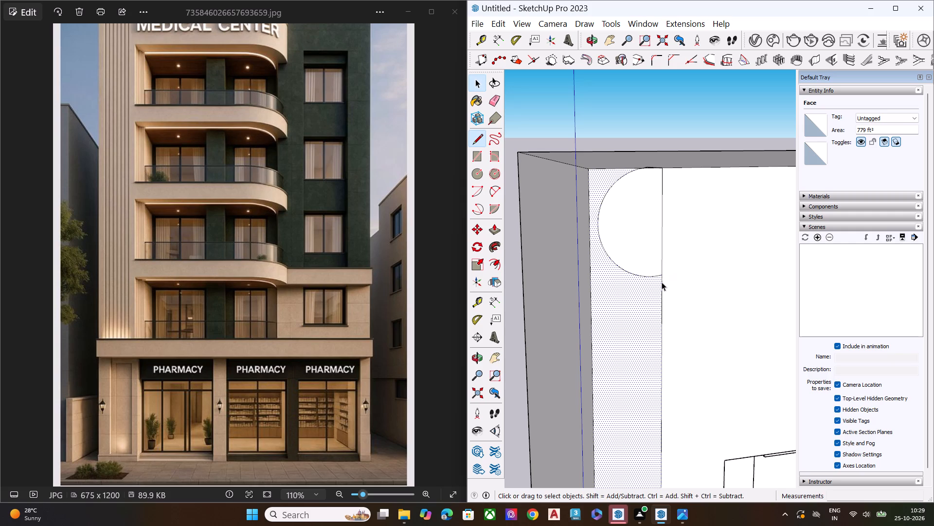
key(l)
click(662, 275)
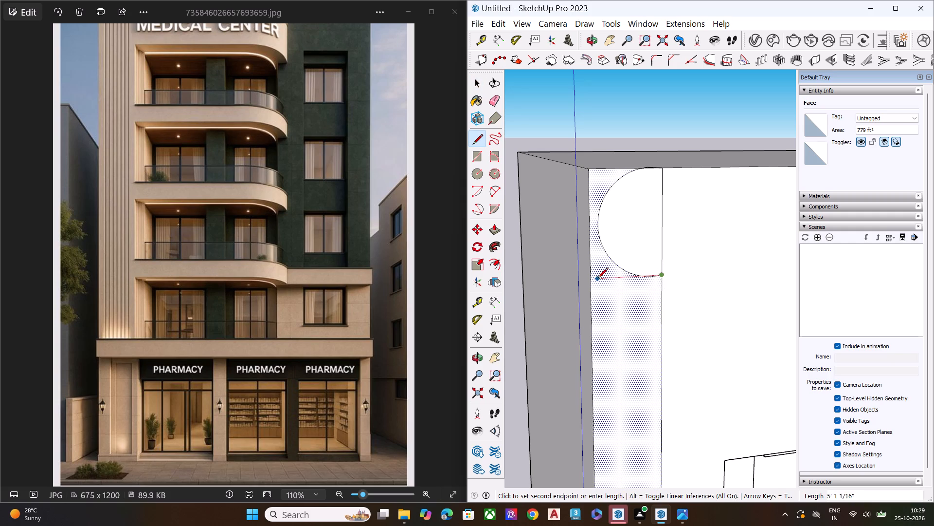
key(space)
Draw a horizontal line about 5' 8 3/8" long from the vertical line just below the arc to the wall's outer corner edge.
scroll(661, 281, up, 3)
middle_drag(661, 279, 659, 270)
scroll(656, 288, up, 1)
scroll(656, 288, down, 1)
scroll(656, 289, up, 5)
key(l)
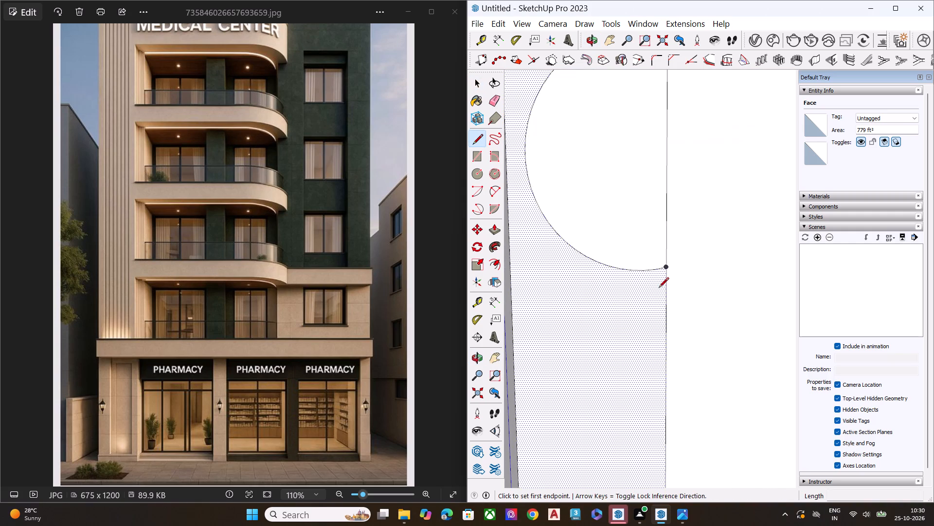
click(665, 274)
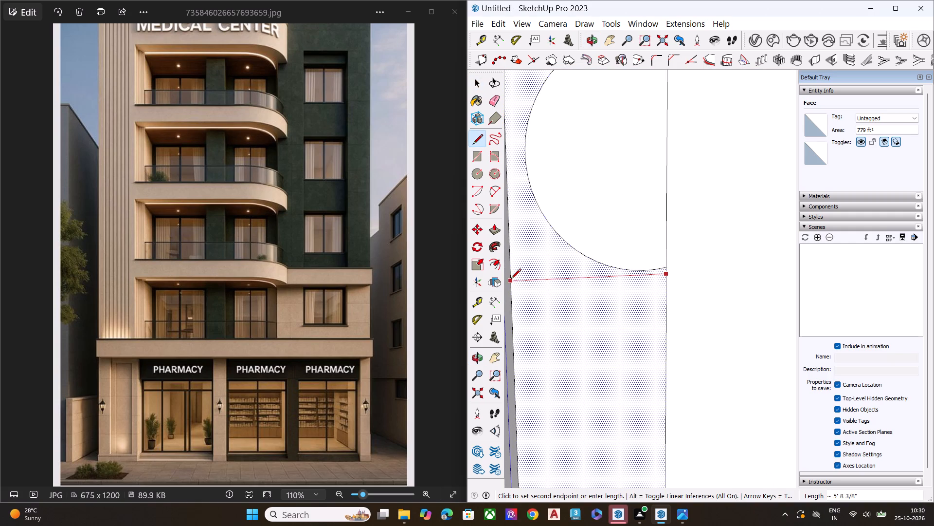
click(511, 280)
key(space)
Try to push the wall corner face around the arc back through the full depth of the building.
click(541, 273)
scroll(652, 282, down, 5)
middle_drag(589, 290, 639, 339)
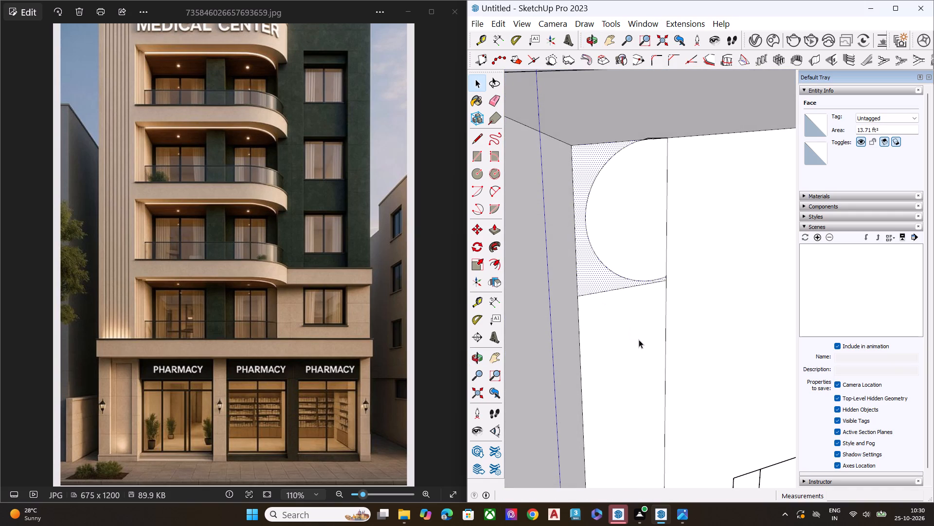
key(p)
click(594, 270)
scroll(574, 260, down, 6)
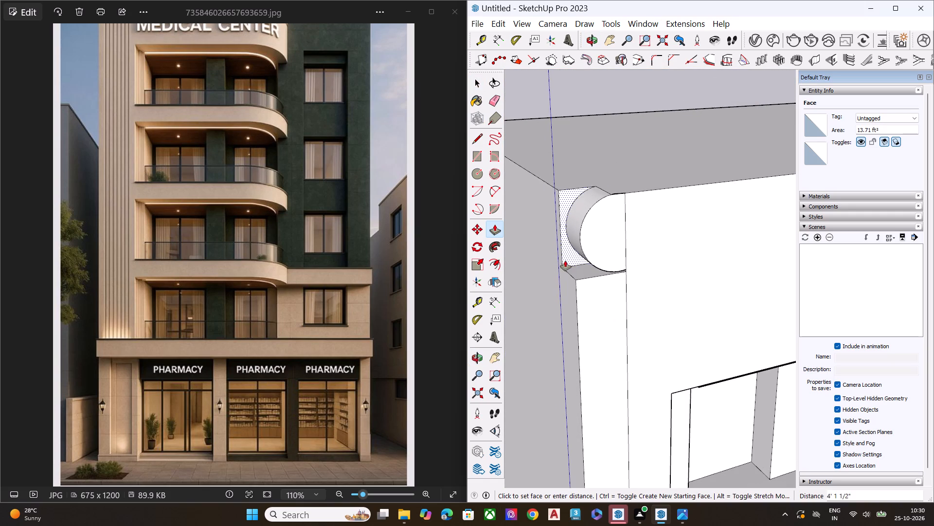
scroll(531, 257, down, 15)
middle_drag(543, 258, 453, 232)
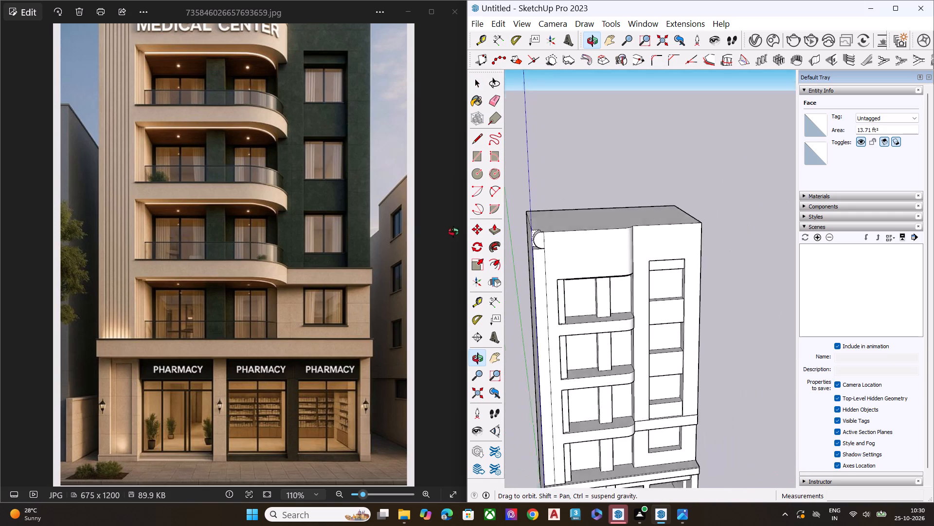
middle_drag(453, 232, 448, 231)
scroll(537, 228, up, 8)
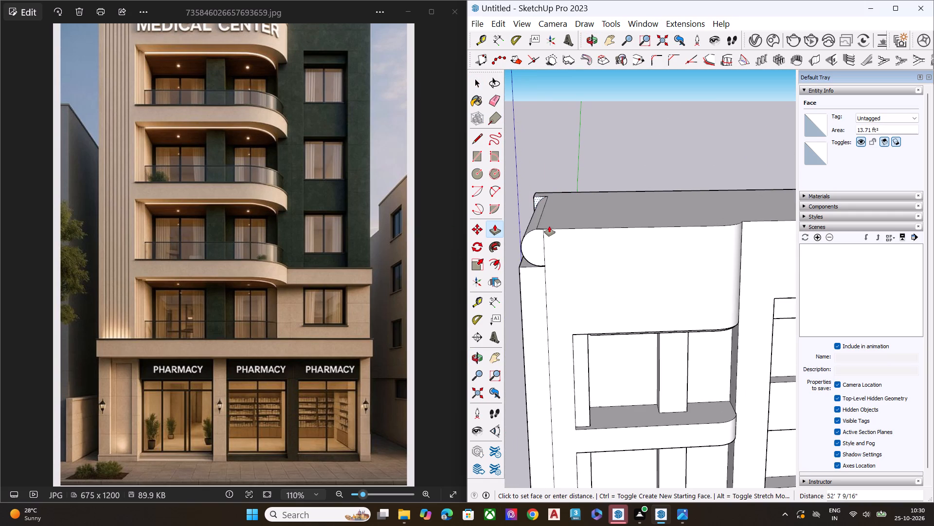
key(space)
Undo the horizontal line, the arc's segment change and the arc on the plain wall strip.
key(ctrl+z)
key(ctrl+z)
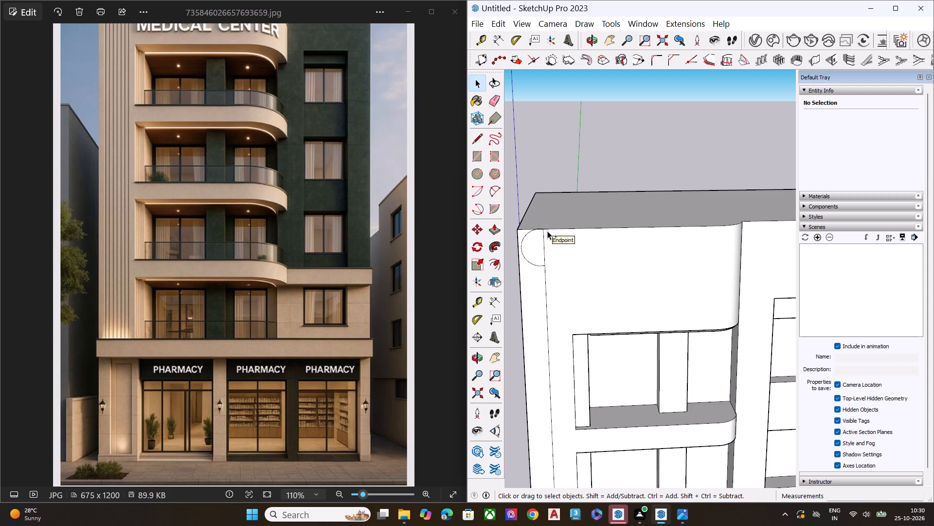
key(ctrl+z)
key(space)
Delete the vertical line separating the plain wall strip from the balcony front.
scroll(548, 236, down, 2)
scroll(548, 241, up, 1)
scroll(548, 243, down, 1)
scroll(548, 244, up, 1)
scroll(548, 244, down, 5)
click(595, 175)
middle_drag(598, 209, 596, 172)
scroll(596, 171, up, 1)
scroll(574, 225, down, 6)
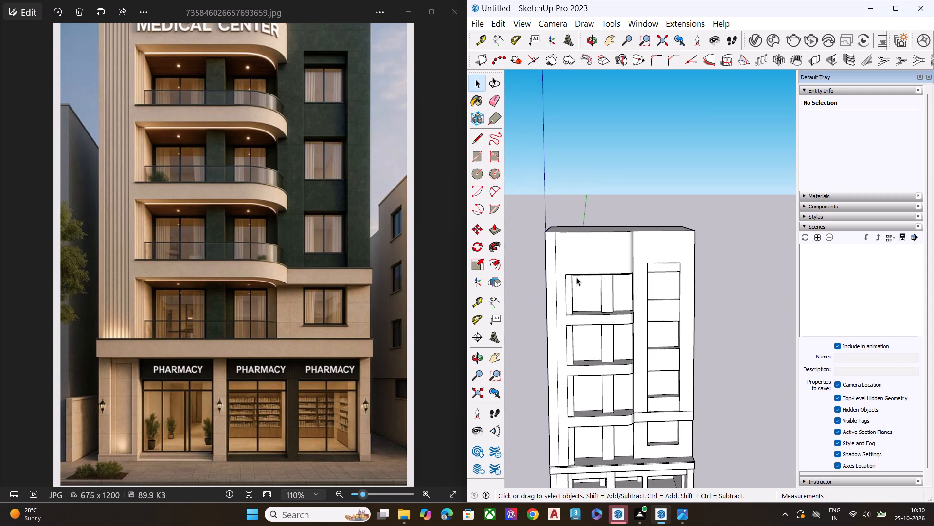
middle_drag(576, 277, 576, 192)
middle_click(576, 192)
middle_drag(559, 224, 741, 258)
scroll(662, 264, up, 3)
scroll(577, 252, down, 1)
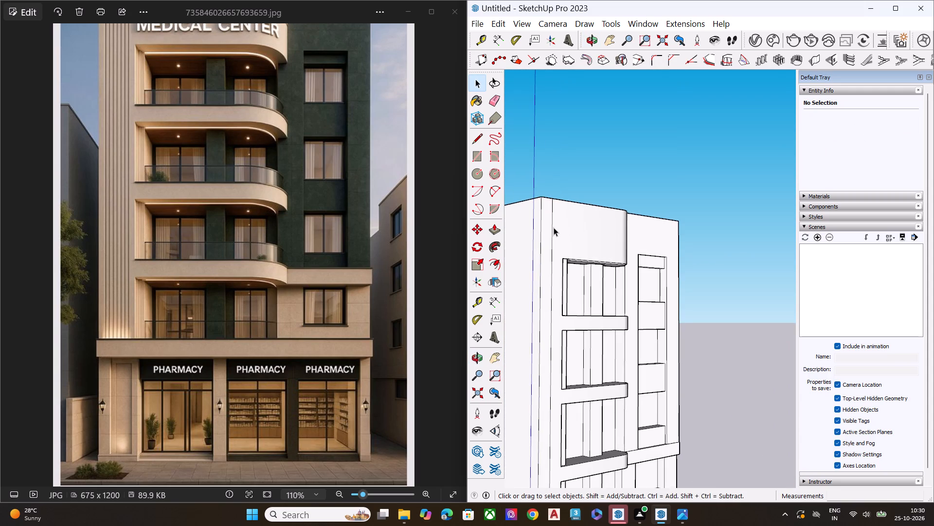
click(552, 224)
key(Delete)
Examine the whole building from the front, both sides and above, comparing its massing with the full reference image.
scroll(559, 241, down, 2)
scroll(564, 246, up, 5)
scroll(571, 257, down, 3)
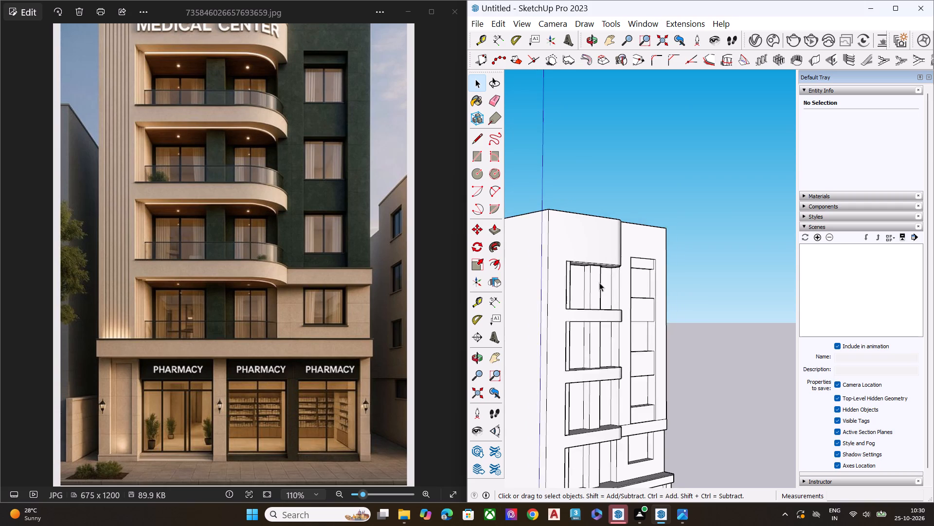
middle_drag(608, 291, 575, 331)
middle_drag(572, 334, 445, 344)
key(space)
scroll(599, 244, up, 2)
scroll(599, 244, down, 1)
scroll(599, 244, up, 1)
scroll(599, 244, down, 1)
scroll(599, 244, up, 3)
scroll(598, 244, down, 6)
middle_drag(627, 273, 556, 271)
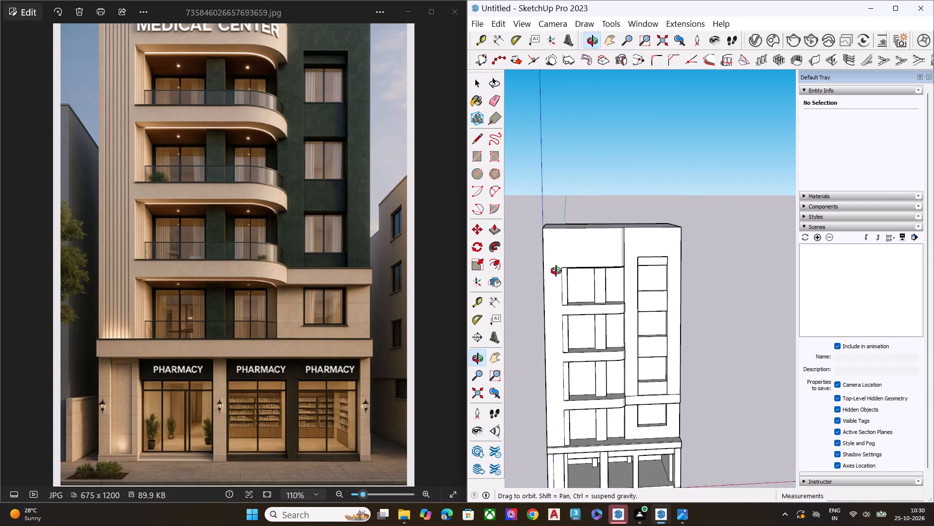
middle_drag(556, 271, 517, 266)
scroll(551, 367, up, 1)
scroll(553, 377, down, 3)
scroll(553, 379, up, 6)
middle_drag(581, 315, 793, 230)
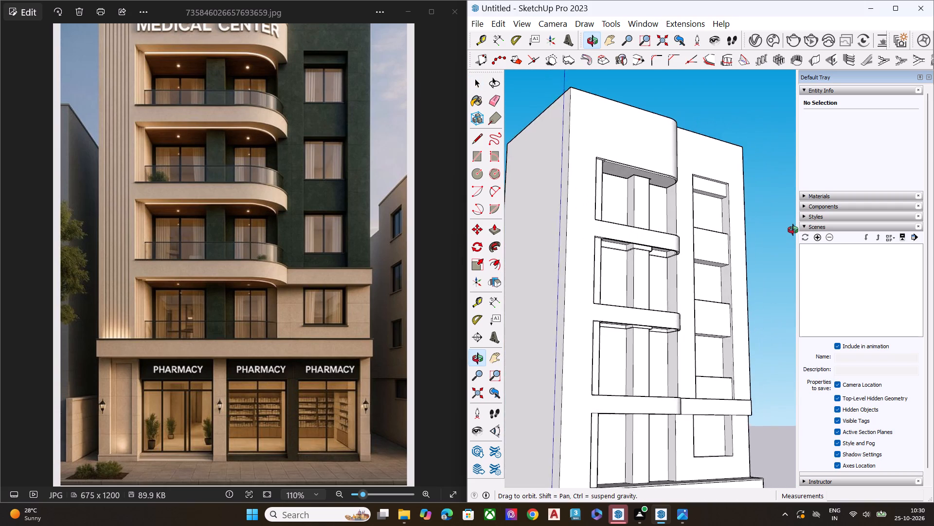
middle_drag(793, 230, 625, 232)
scroll(186, 303, down, 7)
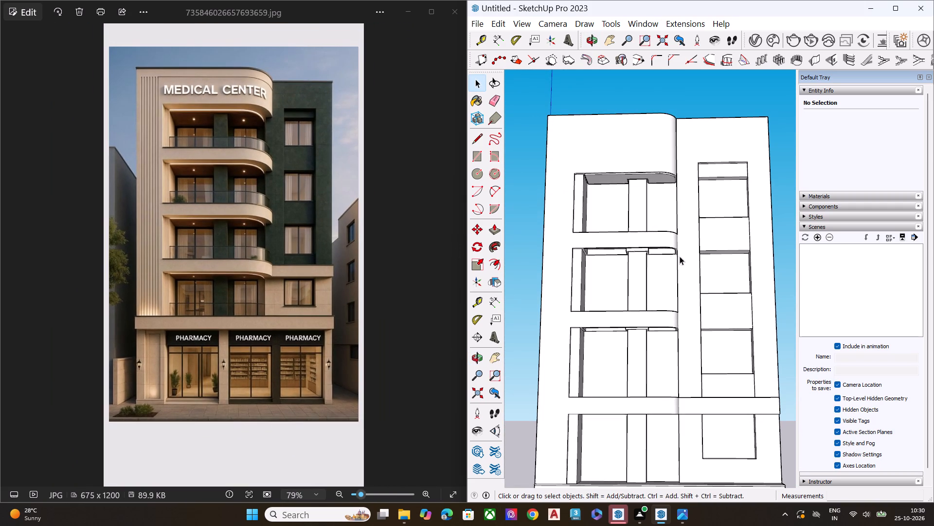
scroll(591, 256, down, 8)
middle_drag(604, 263, 609, 434)
scroll(575, 120, up, 9)
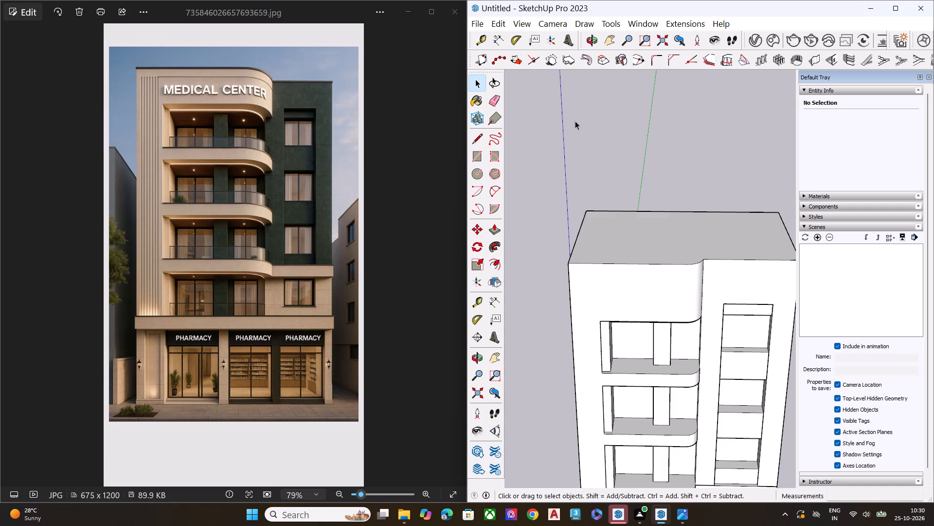
scroll(570, 205, down, 5)
scroll(572, 211, up, 1)
scroll(574, 212, down, 2)
middle_drag(581, 296, 630, 200)
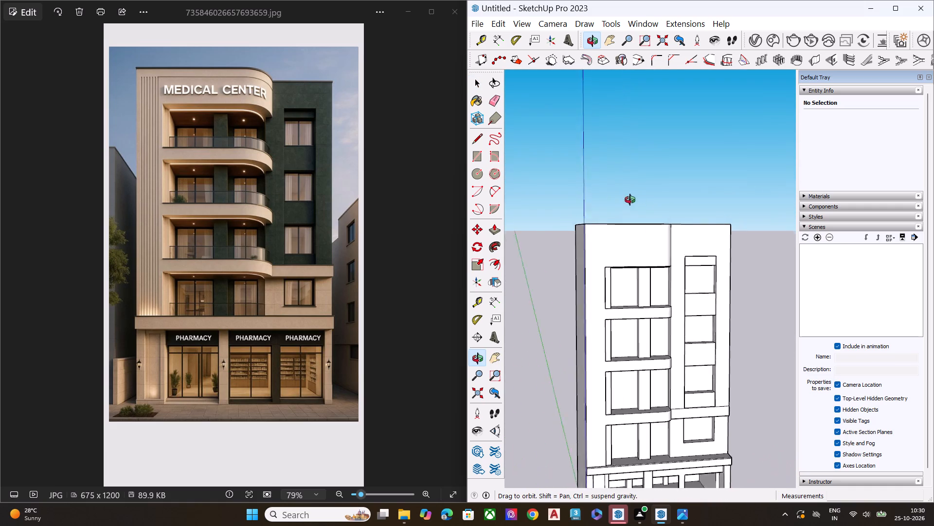
middle_drag(630, 200, 542, 196)
middle_drag(688, 352, 482, 309)
scroll(527, 281, up, 1)
scroll(545, 277, down, 6)
scroll(589, 258, up, 1)
scroll(590, 258, down, 3)
scroll(610, 423, up, 5)
scroll(610, 431, down, 1)
scroll(610, 431, up, 2)
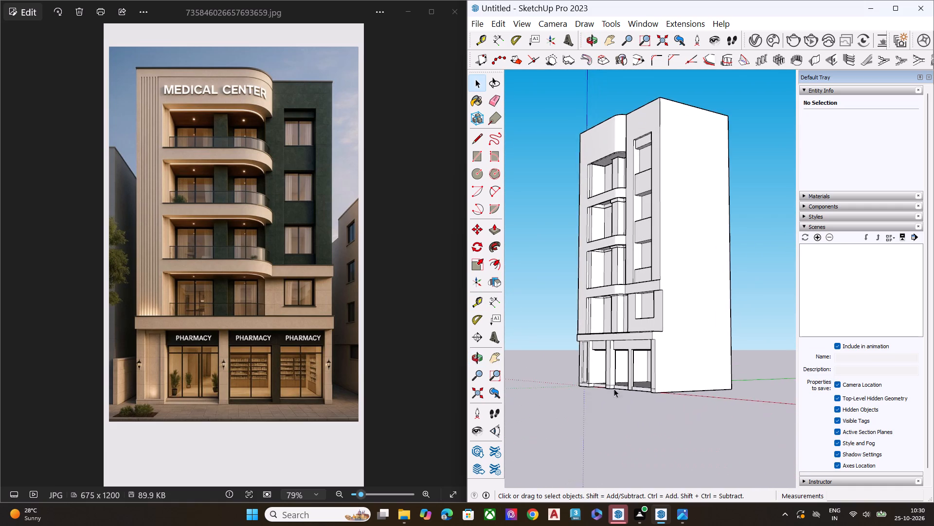
middle_drag(619, 333, 662, 319)
scroll(571, 296, up, 5)
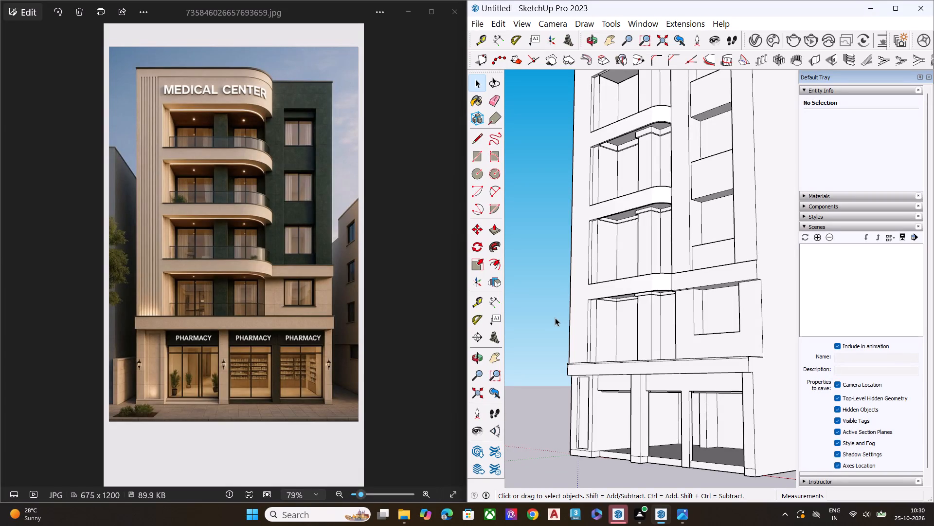
scroll(615, 326, down, 5)
scroll(619, 364, up, 1)
scroll(627, 376, down, 6)
middle_drag(618, 207, 628, 218)
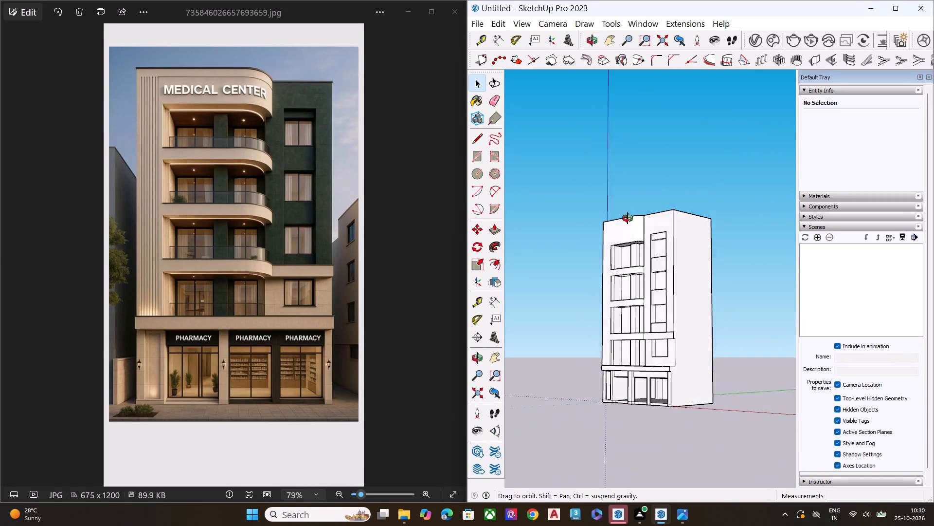
middle_drag(628, 218, 670, 290)
scroll(664, 286, up, 2)
scroll(601, 244, down, 1)
scroll(581, 232, up, 7)
middle_drag(606, 224, 818, 468)
scroll(551, 225, up, 6)
scroll(543, 223, down, 1)
scroll(543, 223, up, 3)
middle_drag(620, 278, 487, 70)
scroll(486, 70, up, 1)
scroll(486, 76, down, 7)
scroll(496, 145, up, 1)
scroll(501, 224, down, 3)
scroll(526, 301, up, 1)
scroll(533, 310, down, 2)
middle_drag(623, 293, 465, 297)
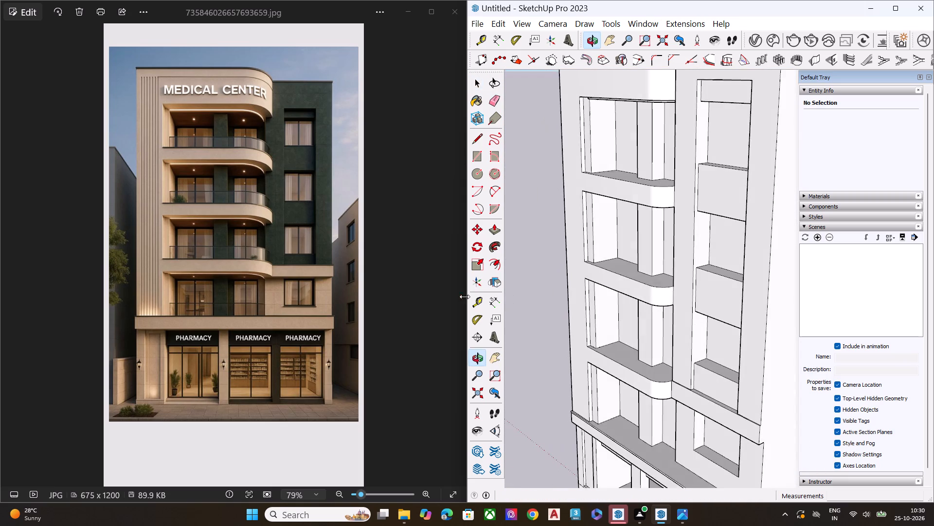
middle_drag(617, 210, 532, 258)
scroll(605, 244, down, 6)
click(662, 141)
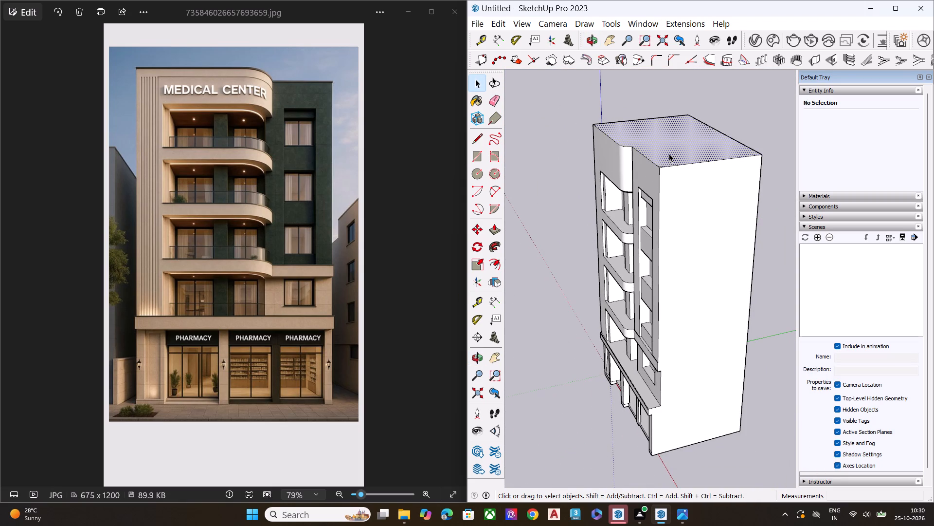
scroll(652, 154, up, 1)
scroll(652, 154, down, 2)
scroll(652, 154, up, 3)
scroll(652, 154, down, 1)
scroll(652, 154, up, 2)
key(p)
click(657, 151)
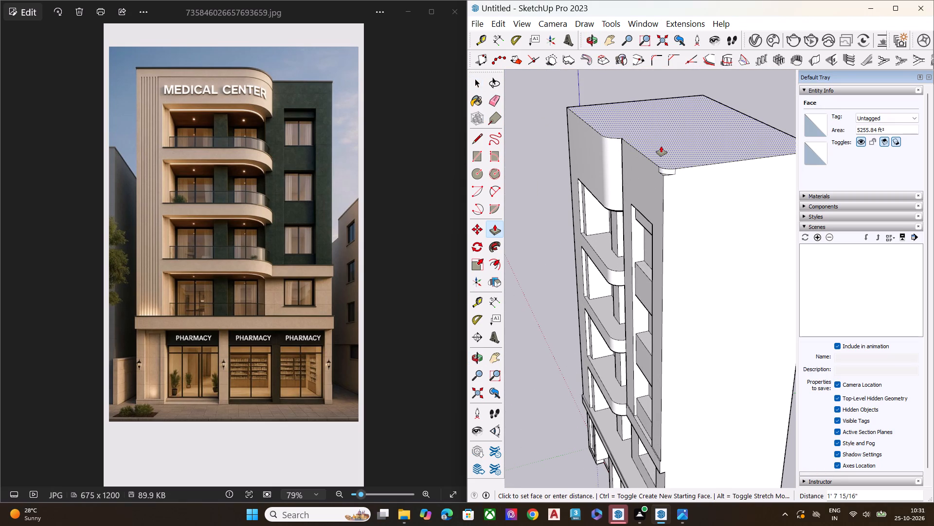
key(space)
Delete the small arc at the roof's front corner above the recessed window column.
scroll(659, 172, up, 7)
scroll(659, 175, down, 2)
middle_drag(668, 184, 668, 303)
scroll(669, 198, up, 1)
scroll(668, 303, up, 5)
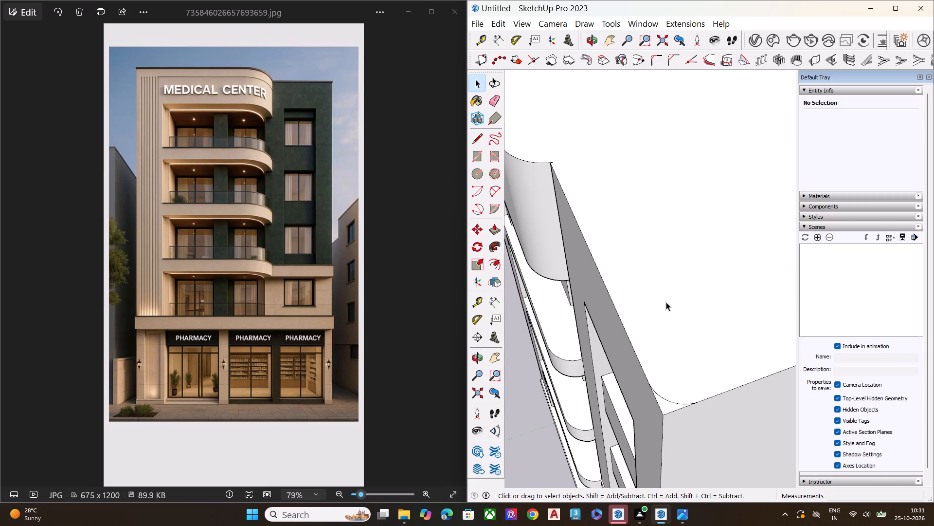
scroll(666, 302, up, 1)
click(678, 402)
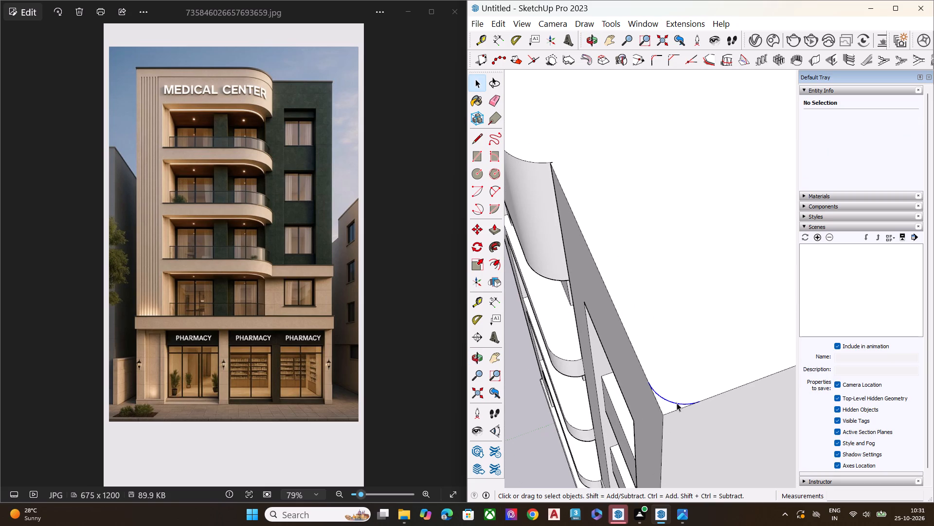
key(Delete)
Raise the whole roof face a few inches with a new starting face, forming a thin band around the top.
key(Home)
click(676, 404)
key(p)
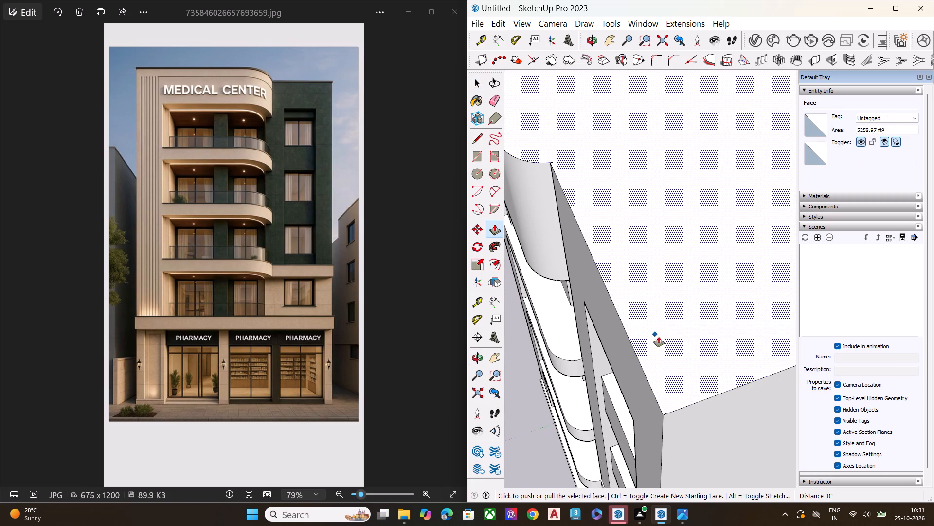
click(661, 337)
middle_drag(665, 332, 683, 206)
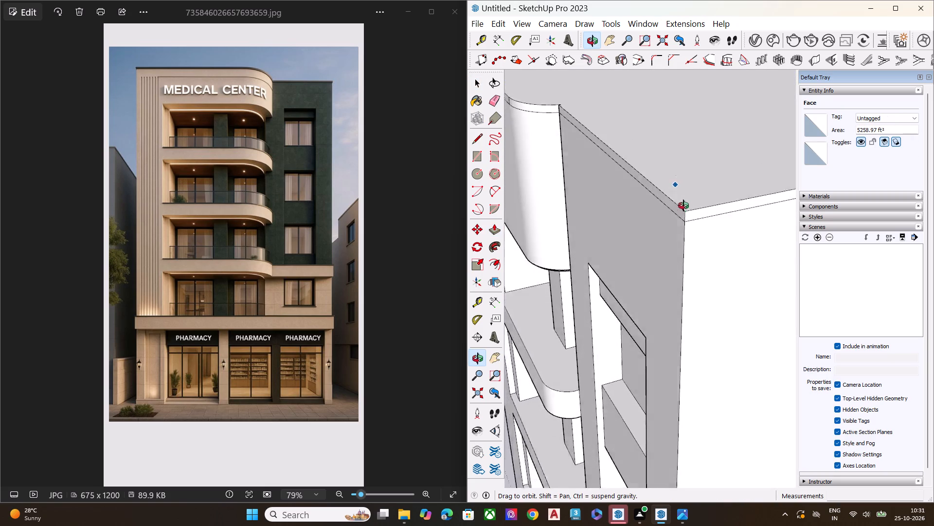
middle_drag(683, 206, 694, 160)
scroll(694, 160, up, 1)
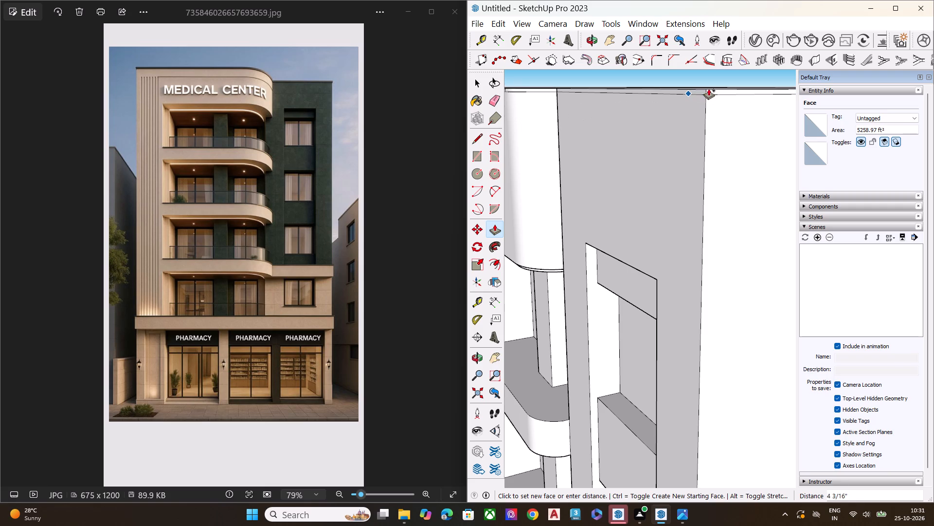
click(709, 86)
key(space)
Smooth away the short vertical seam on the thin roof band where the straight front meets the rounded corner.
scroll(693, 202, down, 3)
scroll(692, 274, up, 1)
scroll(691, 277, down, 1)
middle_drag(606, 271, 731, 245)
middle_drag(618, 240, 740, 227)
scroll(569, 59, up, 1)
scroll(571, 62, down, 2)
scroll(574, 67, up, 1)
scroll(575, 68, down, 1)
scroll(581, 76, up, 4)
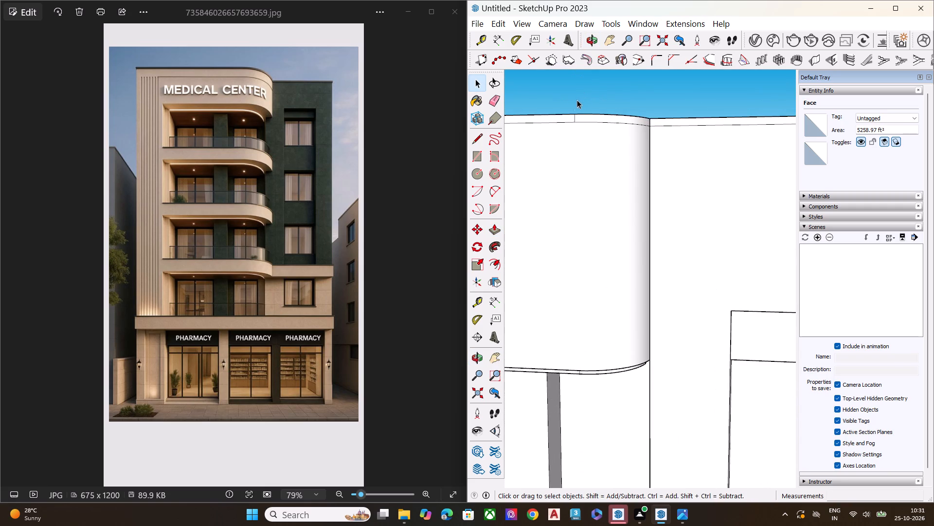
key(space)
scroll(567, 116, up, 2)
scroll(565, 121, down, 1)
scroll(565, 123, up, 11)
key(r)
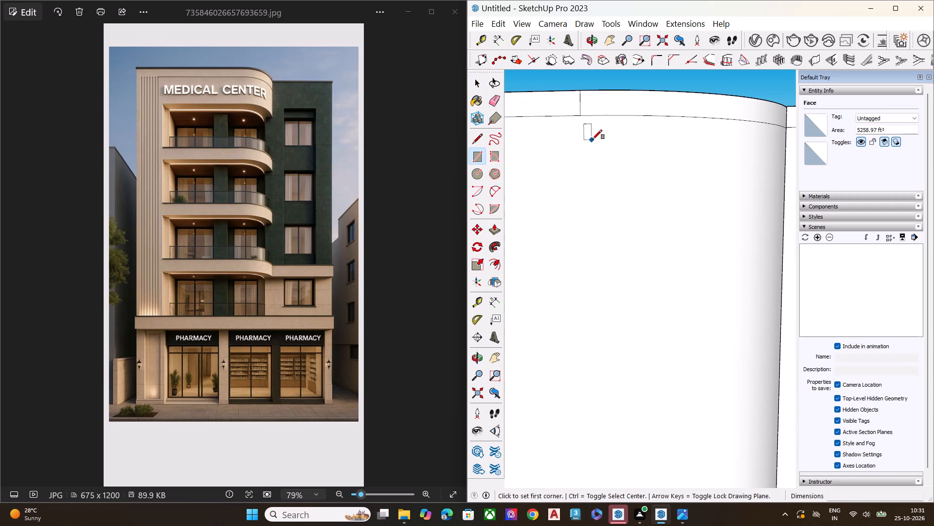
scroll(593, 139, down, 13)
key(space)
scroll(590, 194, up, 1)
scroll(590, 194, down, 1)
middle_drag(590, 189, 620, 184)
scroll(591, 149, up, 4)
scroll(588, 144, down, 1)
scroll(588, 144, up, 4)
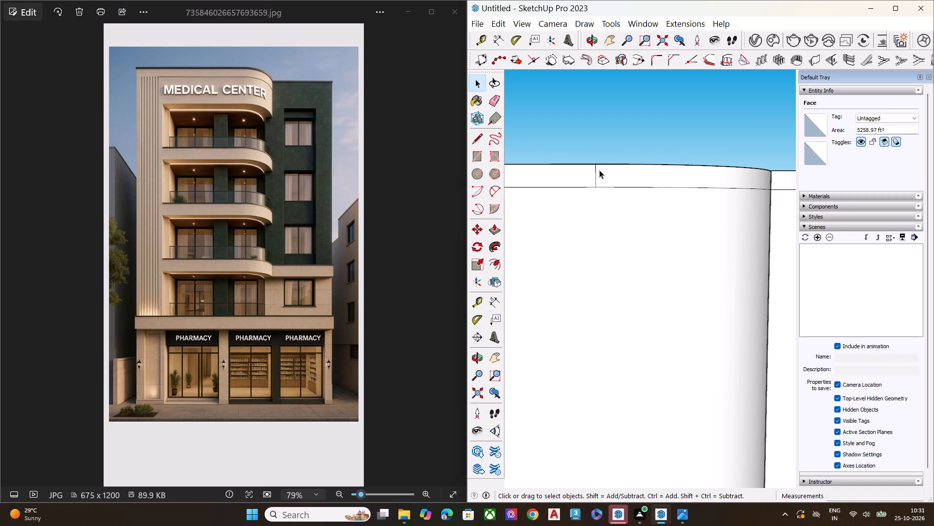
key(e)
scroll(597, 172, up, 1)
click(596, 170)
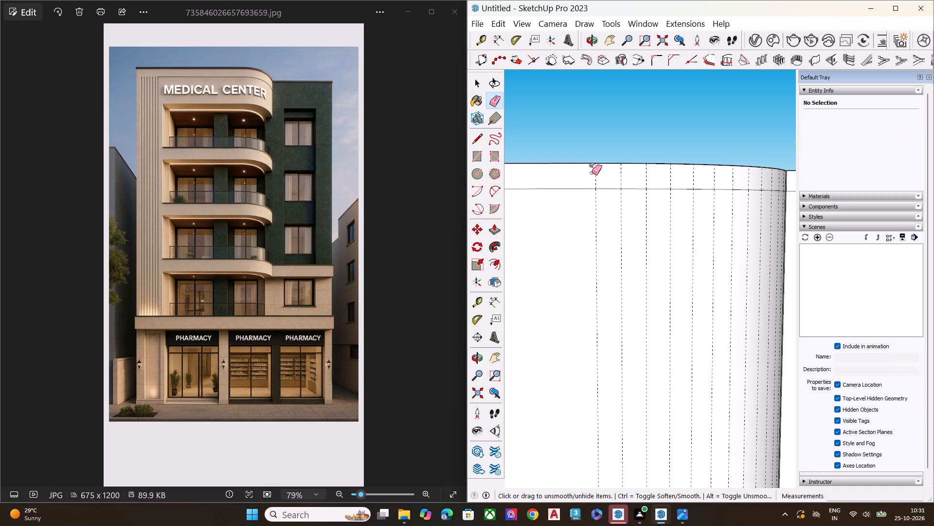
Inspect the thin roof band and the rounded top fascia from several angles.
scroll(591, 256, down, 7)
middle_drag(660, 301, 523, 302)
scroll(583, 246, up, 1)
scroll(583, 246, down, 2)
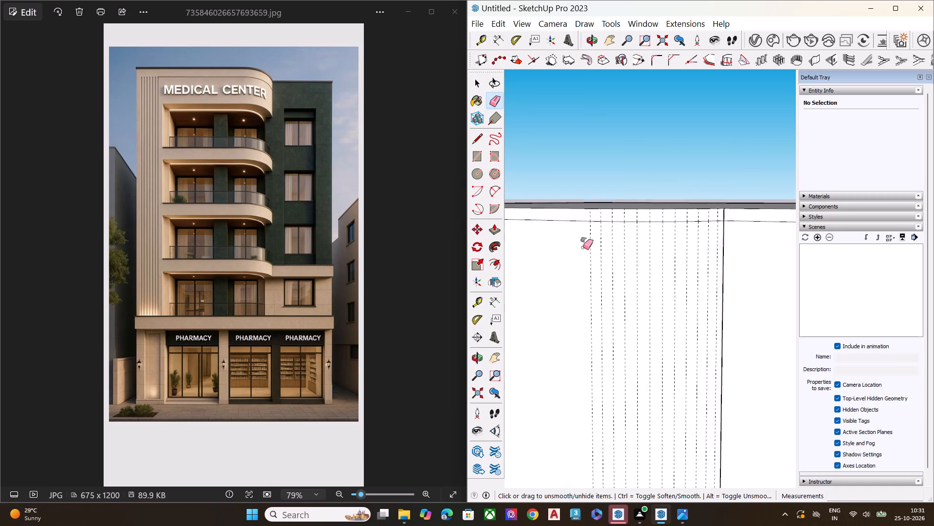
scroll(583, 246, down, 3)
key(space)
click(639, 179)
scroll(625, 185, down, 1)
scroll(625, 186, up, 1)
scroll(624, 187, down, 4)
middle_drag(648, 235, 559, 248)
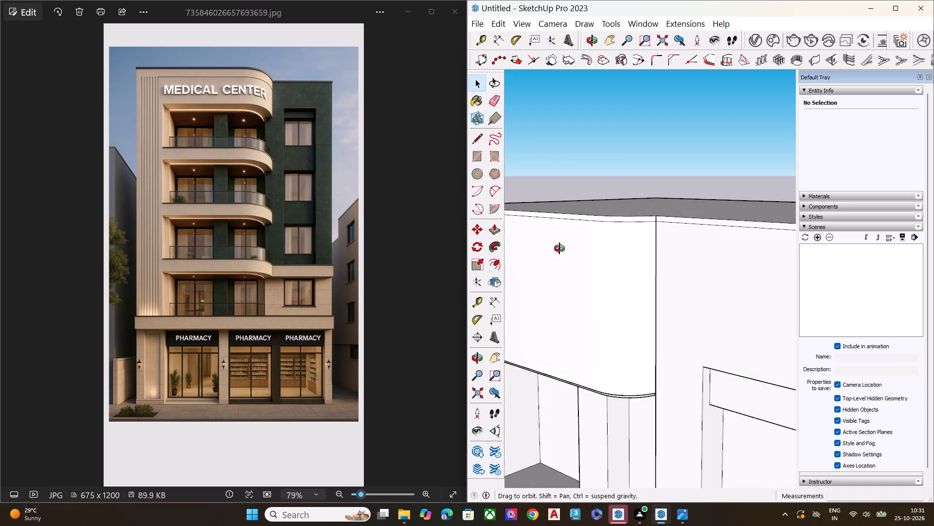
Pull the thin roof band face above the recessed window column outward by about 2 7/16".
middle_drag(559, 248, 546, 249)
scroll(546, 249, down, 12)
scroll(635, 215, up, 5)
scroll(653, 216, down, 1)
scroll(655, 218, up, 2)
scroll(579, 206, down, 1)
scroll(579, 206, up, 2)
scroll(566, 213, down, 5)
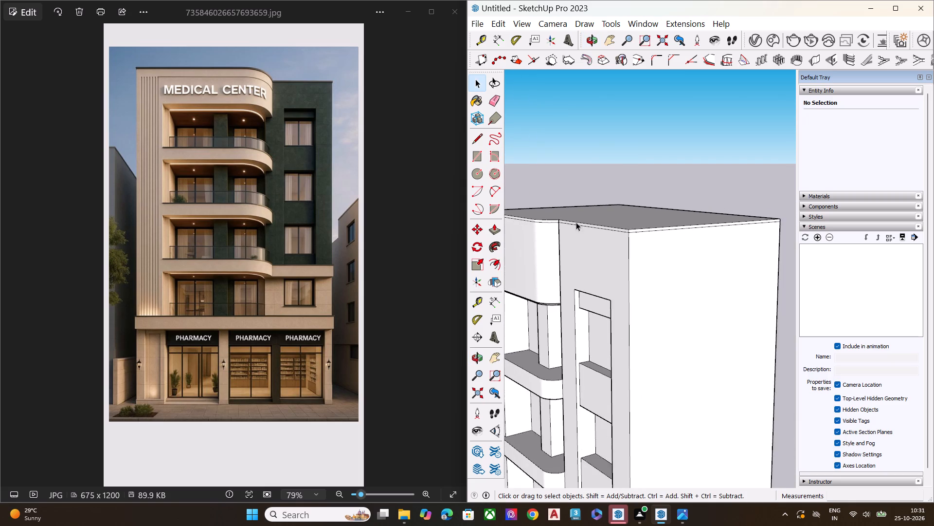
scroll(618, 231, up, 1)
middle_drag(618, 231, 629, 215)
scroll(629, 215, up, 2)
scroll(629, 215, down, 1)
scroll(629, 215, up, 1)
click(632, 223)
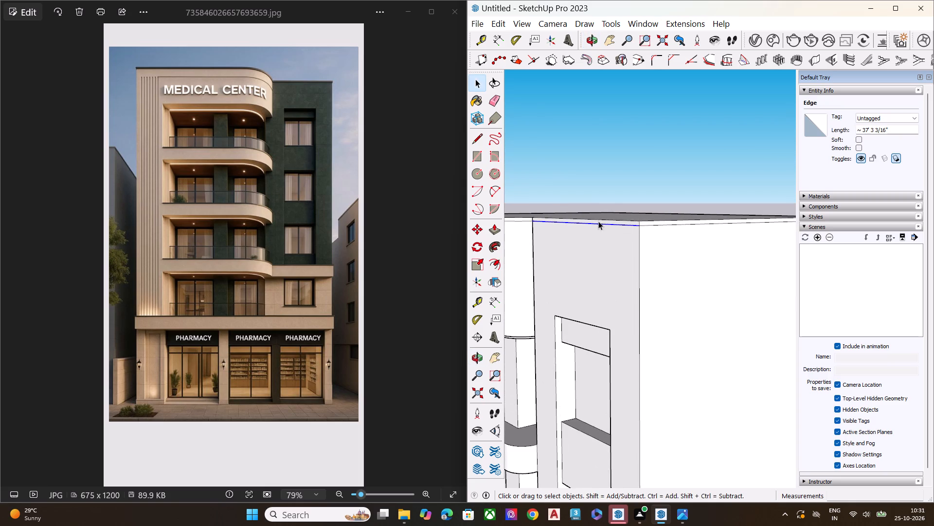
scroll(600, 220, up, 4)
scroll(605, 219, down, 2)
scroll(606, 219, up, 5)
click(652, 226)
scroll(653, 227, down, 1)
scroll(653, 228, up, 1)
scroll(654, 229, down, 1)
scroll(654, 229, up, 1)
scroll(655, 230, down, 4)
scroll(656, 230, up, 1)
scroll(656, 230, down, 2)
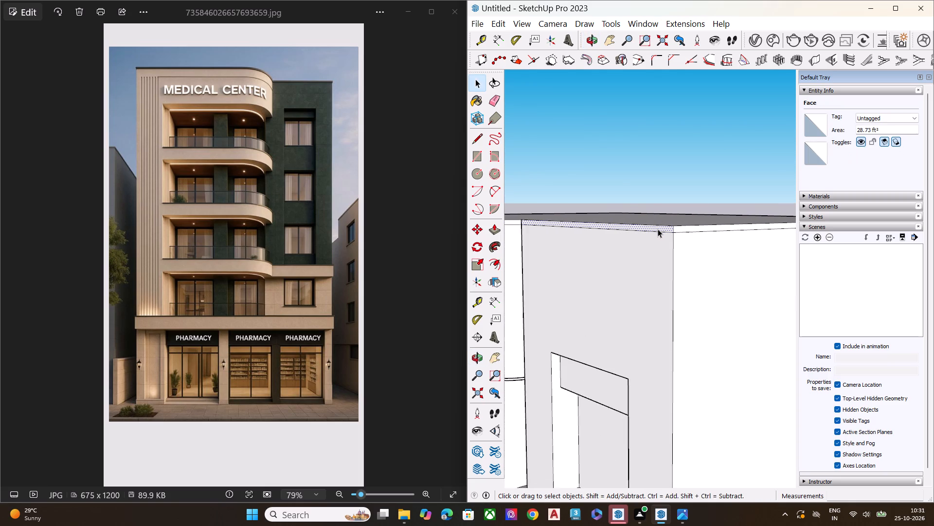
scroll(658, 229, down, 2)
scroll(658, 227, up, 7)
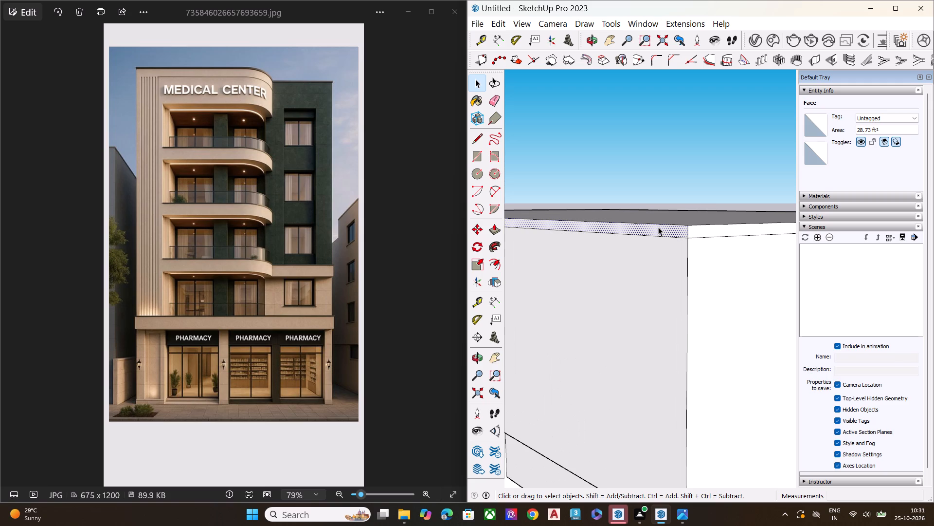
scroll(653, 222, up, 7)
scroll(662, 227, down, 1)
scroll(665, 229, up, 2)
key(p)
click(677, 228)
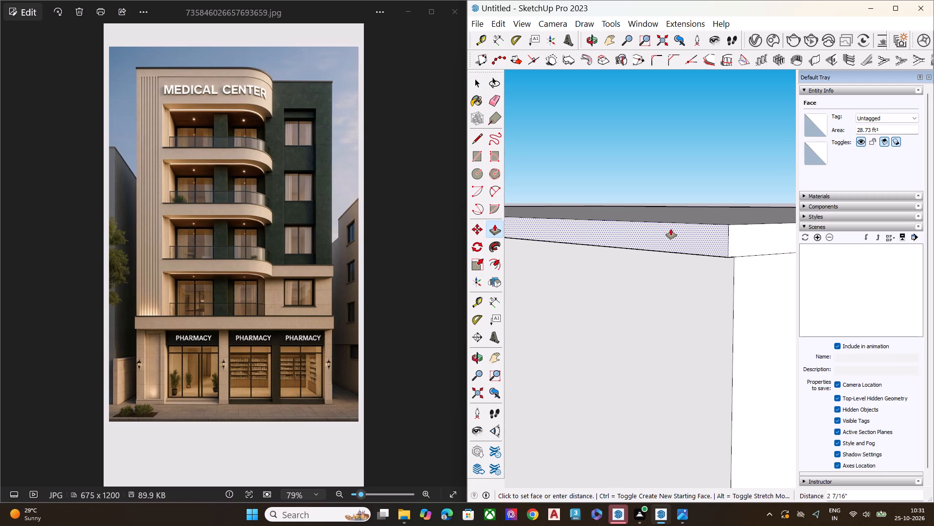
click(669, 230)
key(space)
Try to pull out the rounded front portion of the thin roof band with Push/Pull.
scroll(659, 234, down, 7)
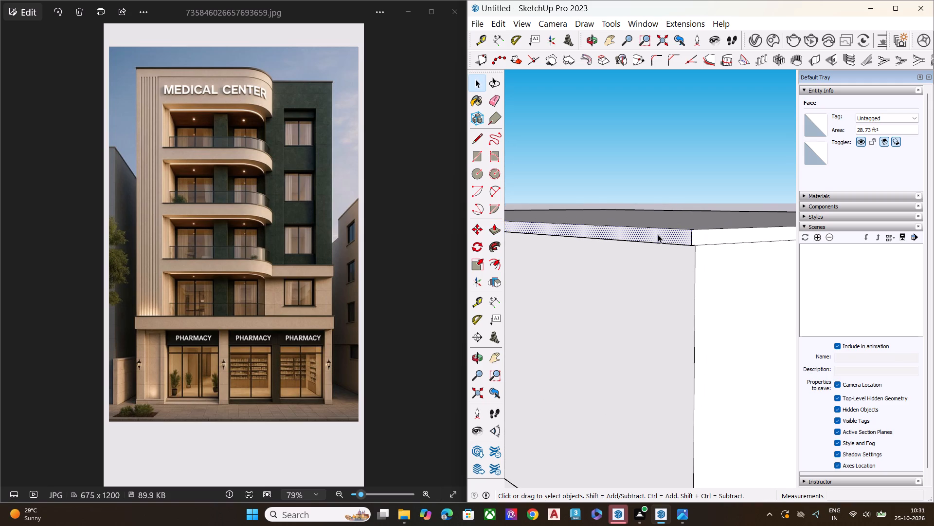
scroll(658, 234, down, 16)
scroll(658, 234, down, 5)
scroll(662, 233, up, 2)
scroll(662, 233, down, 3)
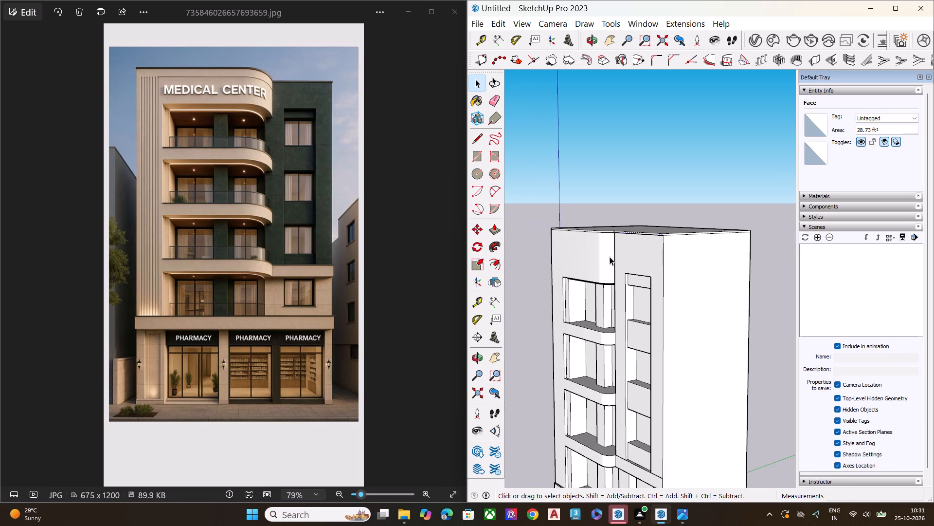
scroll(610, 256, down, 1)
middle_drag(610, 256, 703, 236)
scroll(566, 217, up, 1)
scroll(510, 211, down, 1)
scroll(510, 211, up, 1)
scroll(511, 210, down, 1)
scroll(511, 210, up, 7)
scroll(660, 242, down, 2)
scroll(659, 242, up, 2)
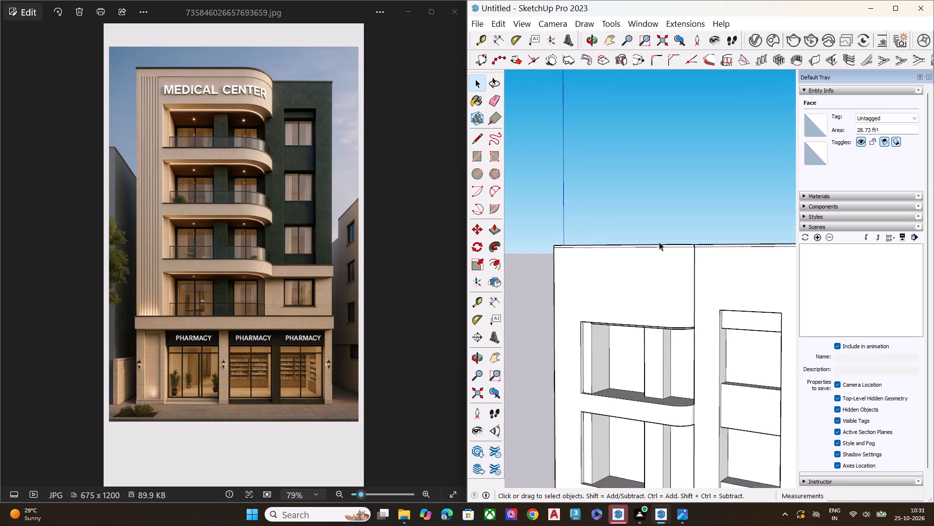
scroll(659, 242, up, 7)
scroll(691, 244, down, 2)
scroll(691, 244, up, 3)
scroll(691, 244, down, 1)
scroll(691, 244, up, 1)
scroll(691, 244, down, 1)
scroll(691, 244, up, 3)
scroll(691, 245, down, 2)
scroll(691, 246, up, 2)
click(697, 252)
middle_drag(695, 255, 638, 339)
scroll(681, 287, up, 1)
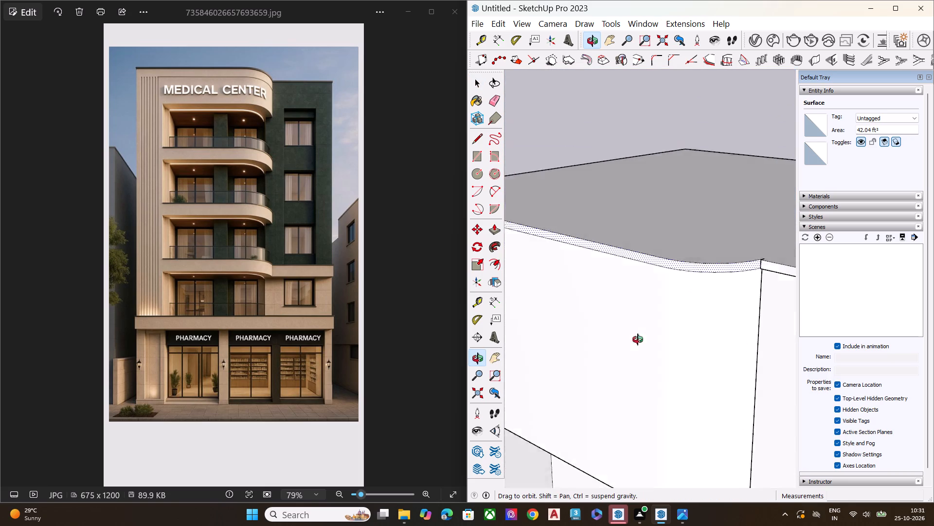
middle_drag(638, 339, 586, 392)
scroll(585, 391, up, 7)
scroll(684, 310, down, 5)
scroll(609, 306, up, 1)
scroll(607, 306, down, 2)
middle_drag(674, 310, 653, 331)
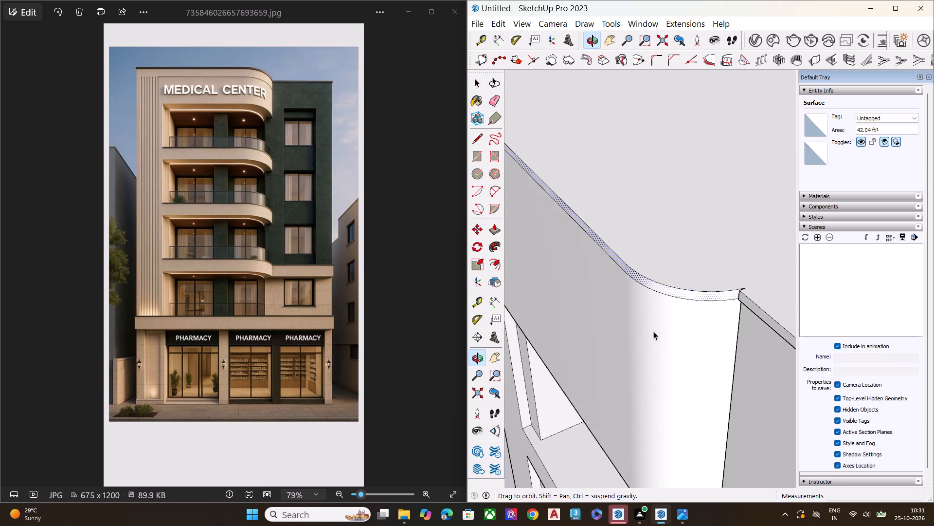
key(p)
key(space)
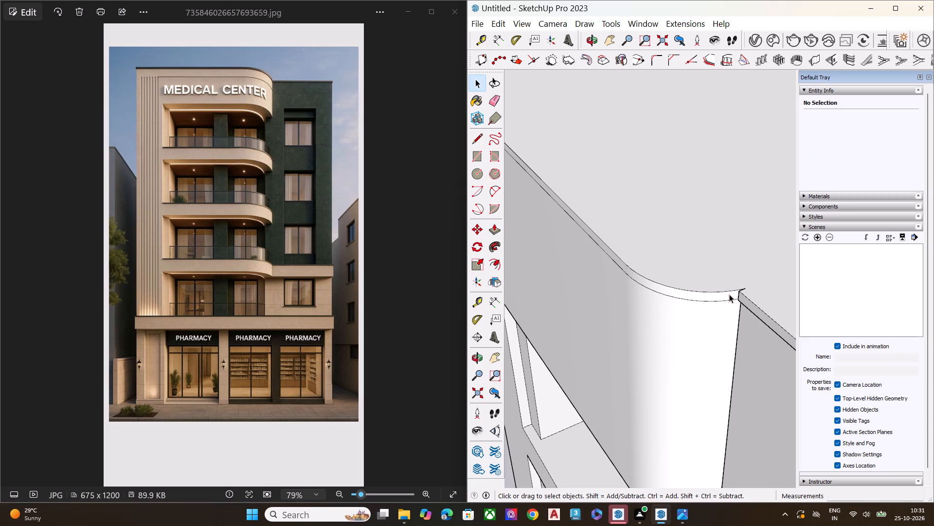
Undo the last four edits: the band pull-out, seam smoothing, roof face raise and front corner arc deletion.
scroll(735, 291, up, 2)
scroll(735, 291, down, 1)
scroll(735, 291, up, 4)
key(ctrl+z)
key(ctrl+z)
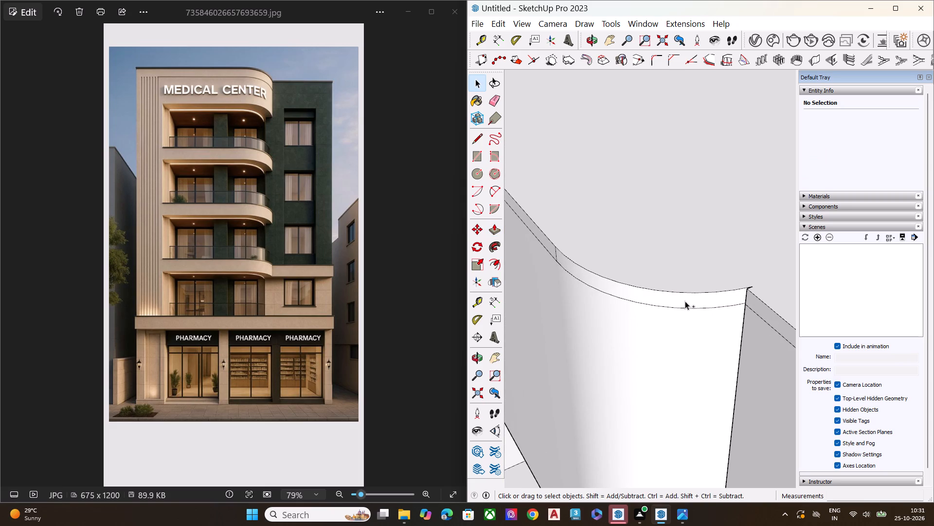
key(space)
middle_drag(729, 312, 766, 396)
scroll(764, 345, up, 2)
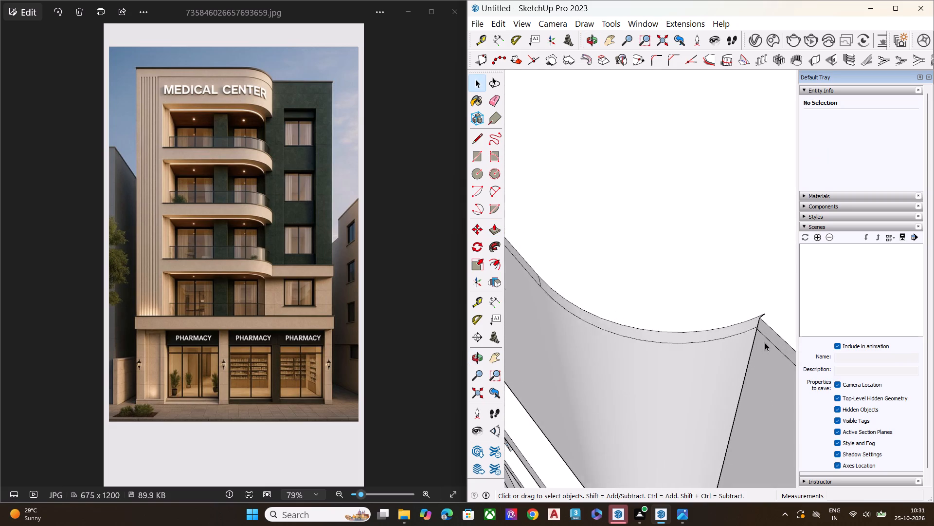
scroll(765, 342, up, 5)
key(ctrl+z)
key(ctrl+z)
scroll(653, 322, down, 6)
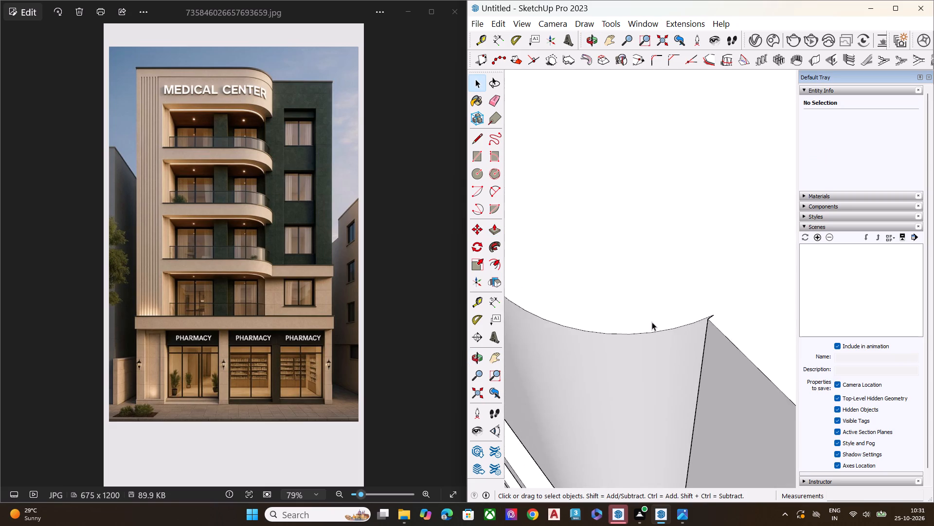
scroll(652, 322, down, 1)
Try to adjust the narrow return face at the end of the rounded top fascia with Push/Pull.
key(space)
click(685, 353)
middle_drag(700, 342, 698, 387)
scroll(698, 387, up, 6)
scroll(704, 379, down, 2)
scroll(704, 379, up, 3)
middle_drag(668, 376, 672, 373)
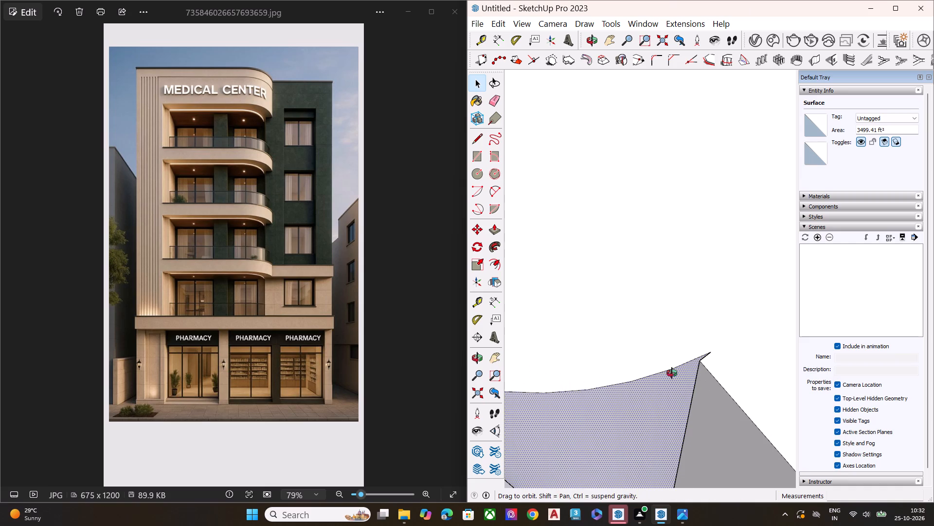
middle_drag(672, 373, 833, 357)
scroll(826, 352, up, 4)
scroll(726, 334, down, 2)
scroll(726, 334, up, 6)
middle_drag(748, 313, 857, 241)
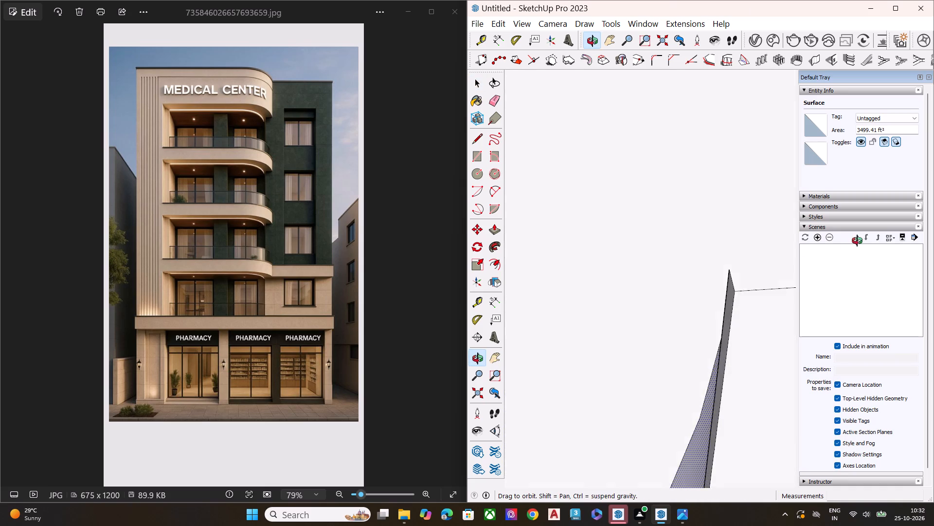
middle_drag(857, 241, 857, 240)
scroll(738, 279, up, 1)
scroll(735, 281, down, 1)
scroll(731, 285, up, 1)
scroll(726, 293, down, 2)
scroll(725, 295, up, 5)
click(732, 294)
middle_drag(732, 298, 696, 333)
scroll(734, 302, up, 2)
key(p)
click(745, 290)
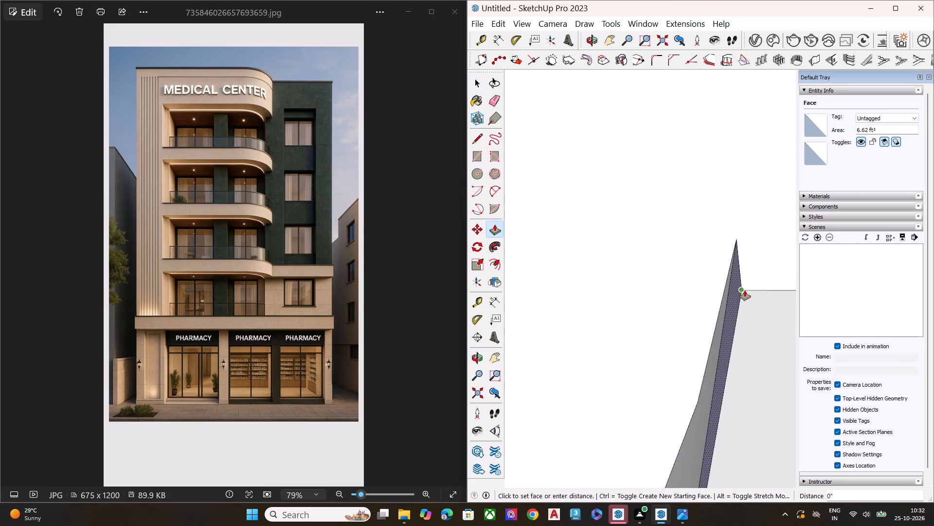
click(723, 293)
key(space)
scroll(672, 295, up, 1)
scroll(670, 295, down, 1)
scroll(670, 294, up, 1)
scroll(669, 294, down, 5)
scroll(665, 294, up, 2)
scroll(665, 294, down, 2)
Inspect the top junction between the rounded fascia and the wall of the recessed window column.
scroll(664, 294, down, 2)
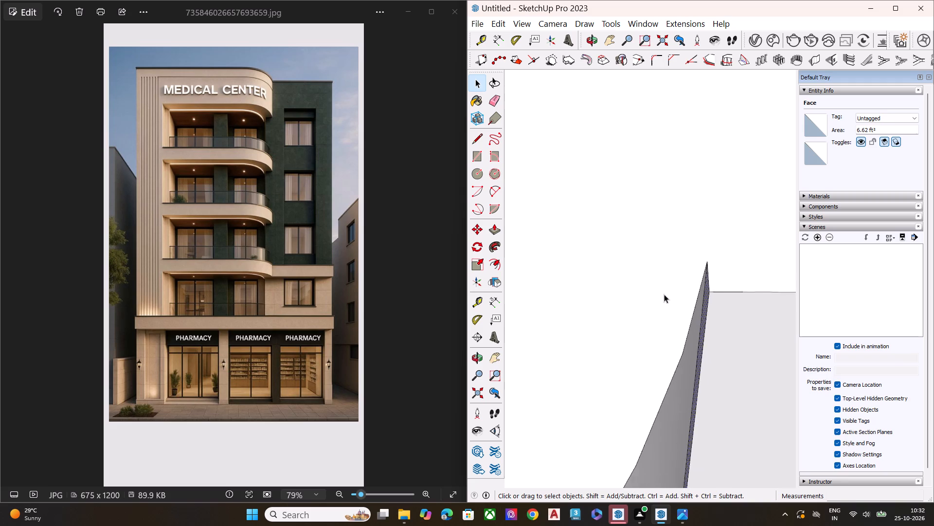
scroll(664, 294, down, 1)
scroll(664, 294, up, 1)
scroll(664, 294, down, 16)
scroll(666, 294, down, 6)
scroll(666, 294, up, 1)
scroll(666, 294, down, 9)
scroll(669, 286, up, 1)
scroll(669, 286, down, 2)
scroll(669, 286, up, 1)
scroll(669, 286, down, 5)
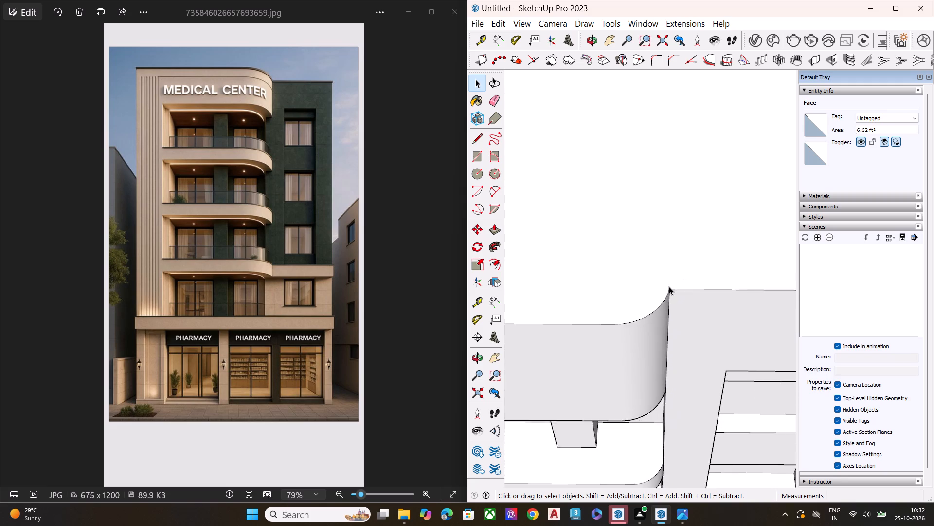
scroll(669, 286, up, 1)
scroll(669, 286, down, 6)
scroll(669, 286, up, 1)
scroll(669, 286, down, 2)
scroll(669, 286, up, 1)
scroll(669, 286, down, 10)
scroll(669, 286, up, 1)
scroll(669, 286, down, 10)
scroll(698, 294, up, 3)
scroll(697, 295, down, 2)
scroll(697, 295, up, 2)
scroll(697, 295, down, 1)
scroll(697, 295, up, 5)
scroll(697, 287, down, 1)
scroll(697, 287, up, 6)
Delete the small arc at the roof's front corner above the recessed window column.
middle_drag(697, 286, 660, 329)
scroll(660, 329, up, 3)
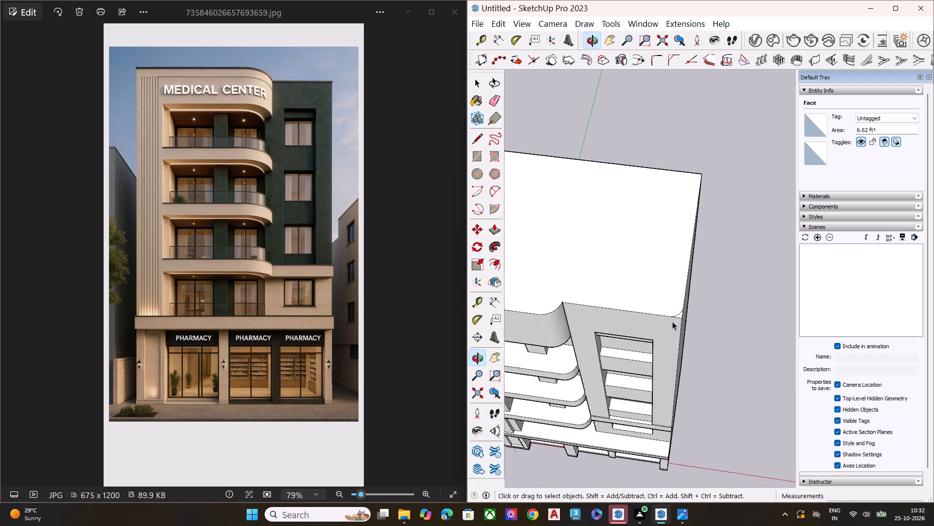
scroll(672, 321, up, 2)
scroll(673, 321, down, 1)
scroll(674, 321, up, 1)
scroll(675, 321, down, 1)
scroll(675, 321, up, 13)
scroll(683, 311, down, 15)
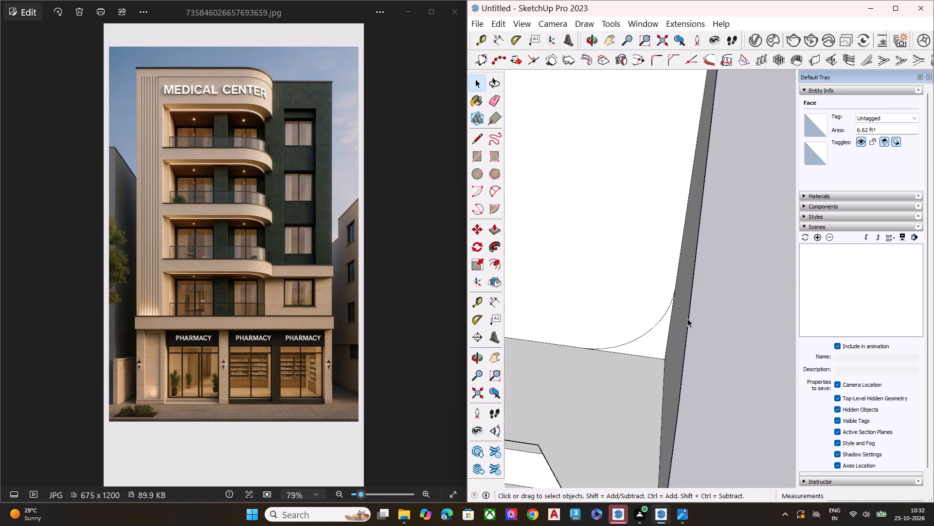
click(659, 323)
key(Delete)
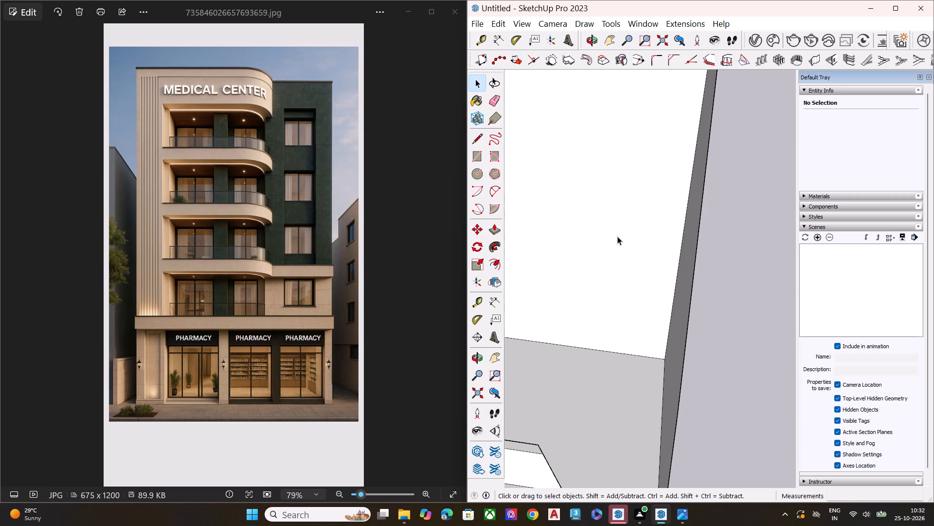
Examine the recessed window column beside the balconies, checking its panels and ledges from above and below.
scroll(605, 226, down, 12)
scroll(628, 289, up, 1)
scroll(629, 290, down, 7)
scroll(640, 323, up, 1)
scroll(640, 323, down, 4)
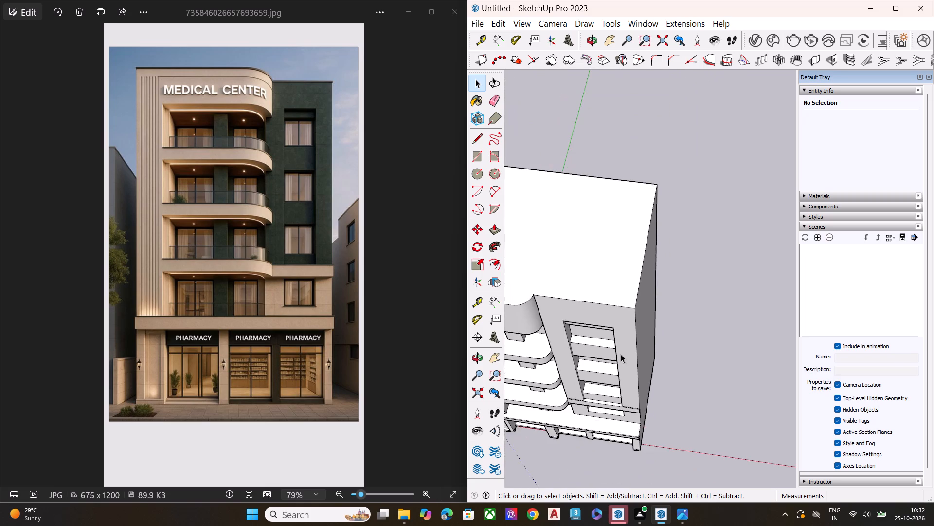
middle_drag(611, 345, 603, 206)
scroll(589, 270, up, 1)
middle_drag(600, 253, 649, 169)
middle_drag(593, 321, 643, 162)
middle_drag(565, 299, 629, 192)
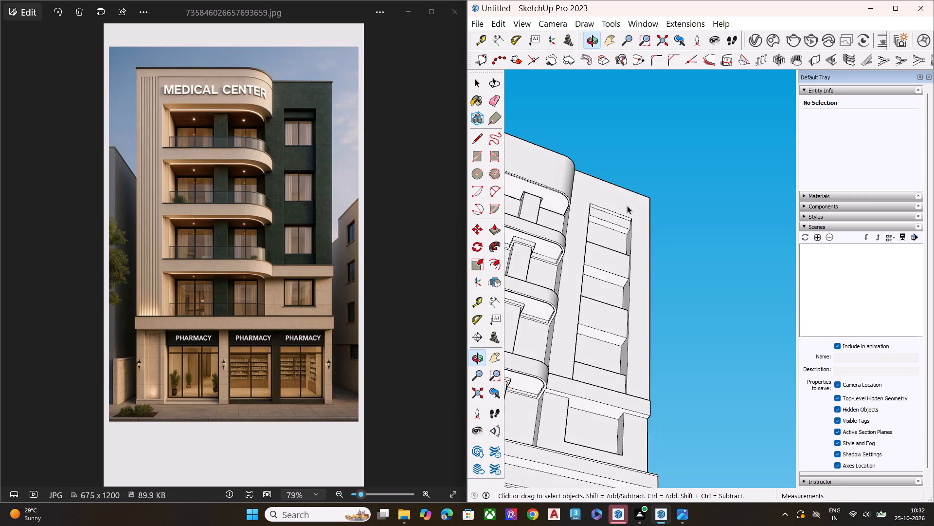
scroll(619, 273, up, 4)
scroll(636, 281, down, 1)
scroll(641, 283, up, 1)
key(space)
click(672, 294)
scroll(566, 373, up, 3)
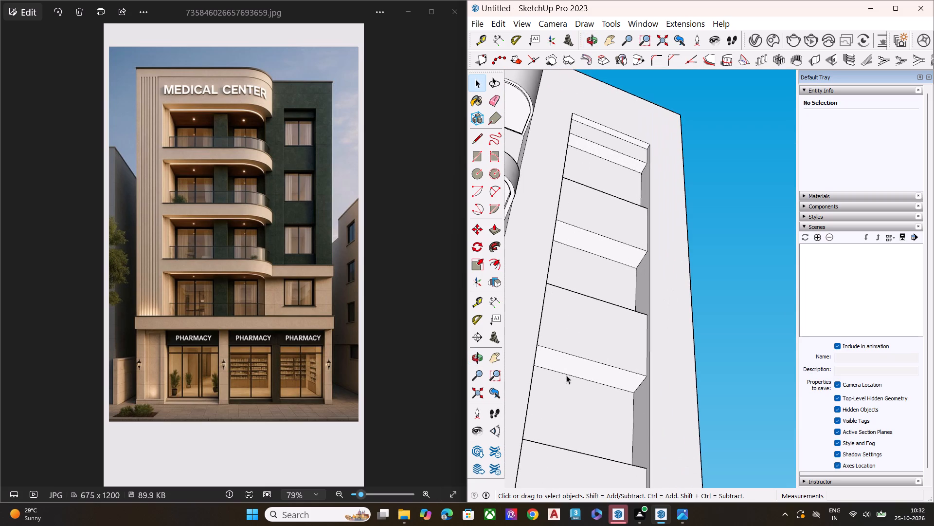
middle_drag(557, 381, 597, 302)
scroll(557, 381, up, 1)
scroll(594, 324, up, 7)
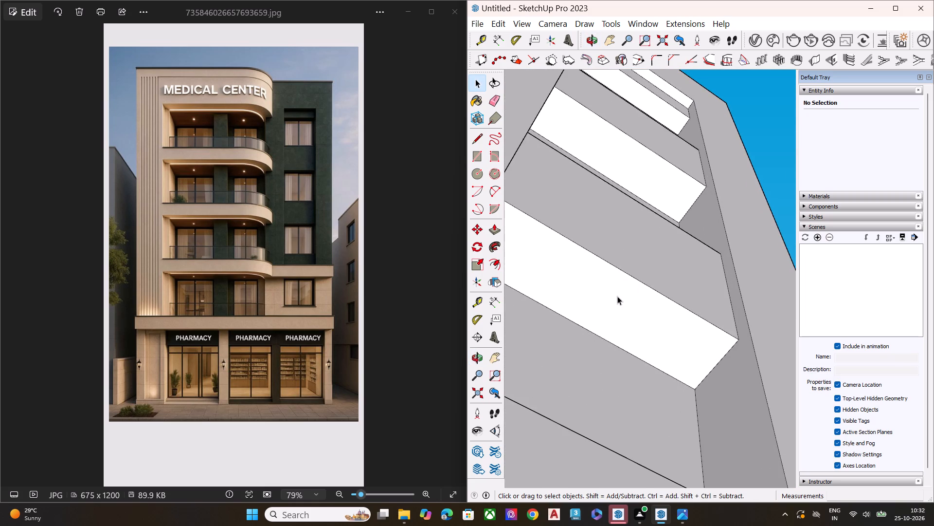
scroll(613, 296, down, 2)
scroll(613, 296, up, 1)
scroll(613, 296, down, 9)
scroll(624, 288, up, 1)
scroll(624, 288, down, 3)
middle_drag(624, 294, 628, 419)
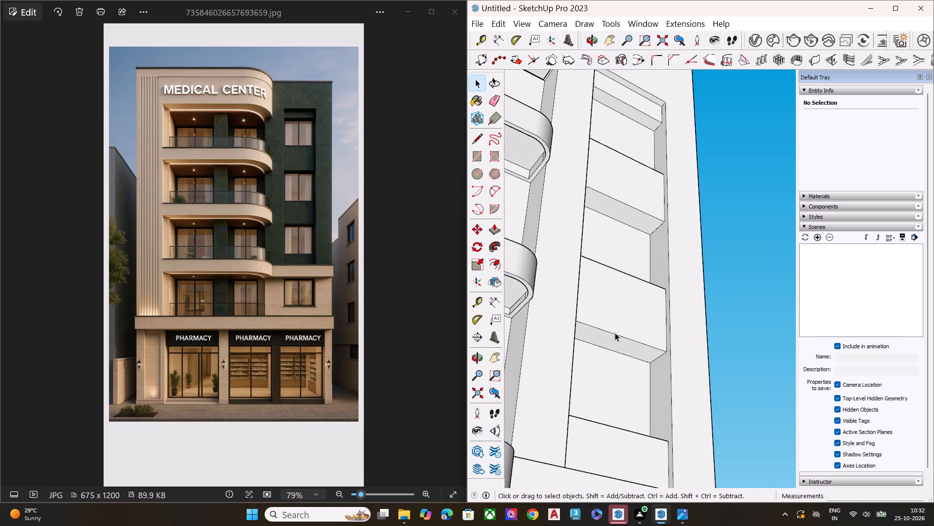
scroll(621, 253, down, 12)
scroll(652, 270, up, 2)
scroll(654, 273, down, 5)
Examine the front façade and the upper balcony recesses, including their side walls, central pillars and rounded slabs.
middle_drag(648, 266, 534, 383)
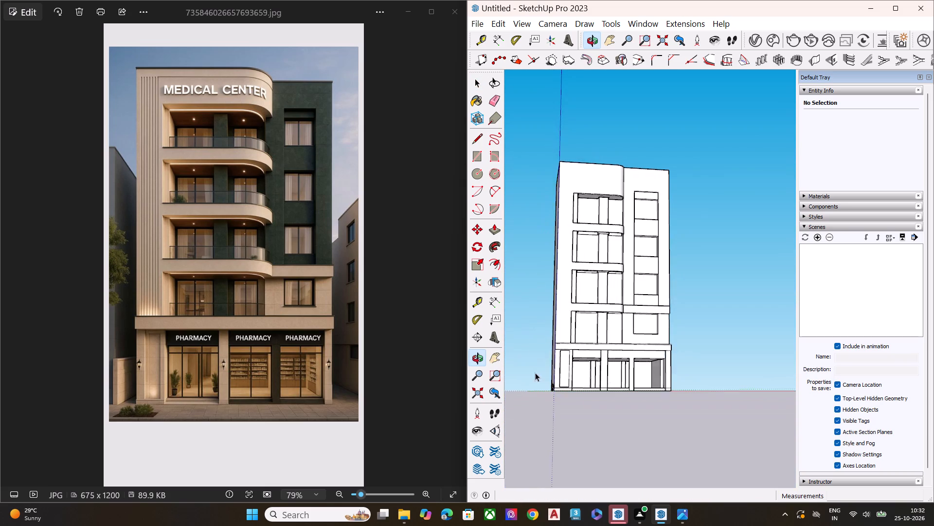
scroll(561, 235, up, 7)
middle_drag(628, 215, 467, 332)
scroll(528, 208, up, 2)
scroll(530, 206, down, 4)
scroll(530, 206, up, 3)
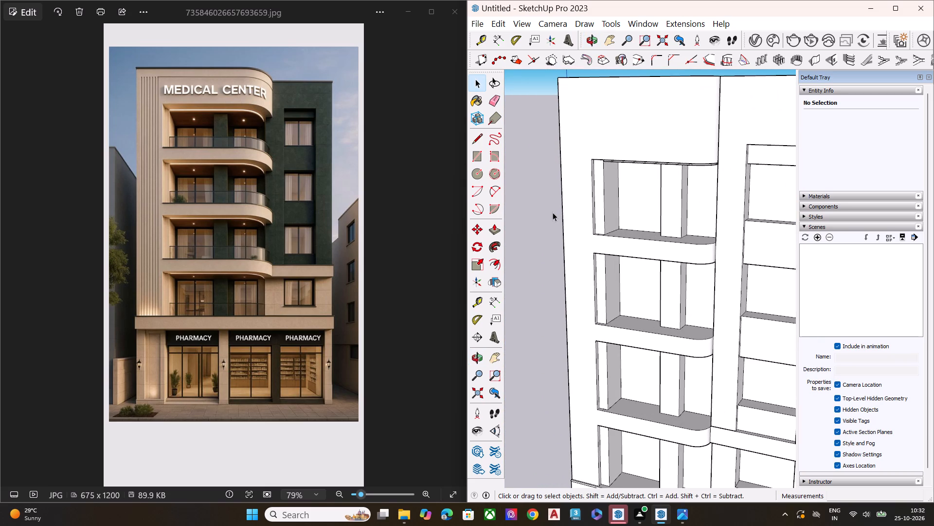
scroll(580, 192, down, 1)
scroll(580, 193, up, 1)
scroll(581, 199, down, 4)
middle_drag(625, 242, 670, 216)
scroll(642, 191, up, 1)
scroll(642, 170, down, 1)
scroll(647, 170, up, 5)
middle_drag(596, 213, 586, 299)
scroll(586, 299, up, 2)
scroll(575, 260, down, 3)
scroll(571, 249, up, 8)
scroll(568, 224, down, 2)
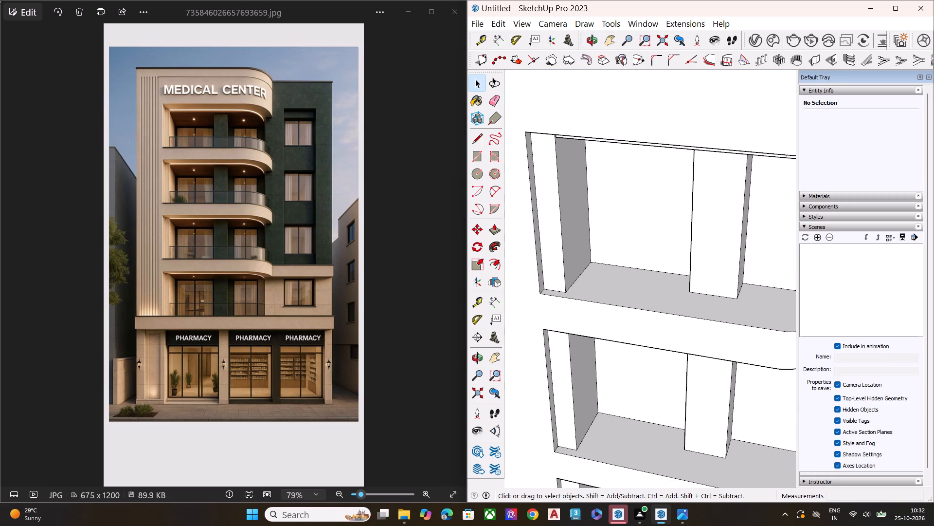
scroll(485, 250, down, 2)
scroll(490, 247, up, 1)
scroll(496, 248, down, 4)
scroll(638, 253, down, 4)
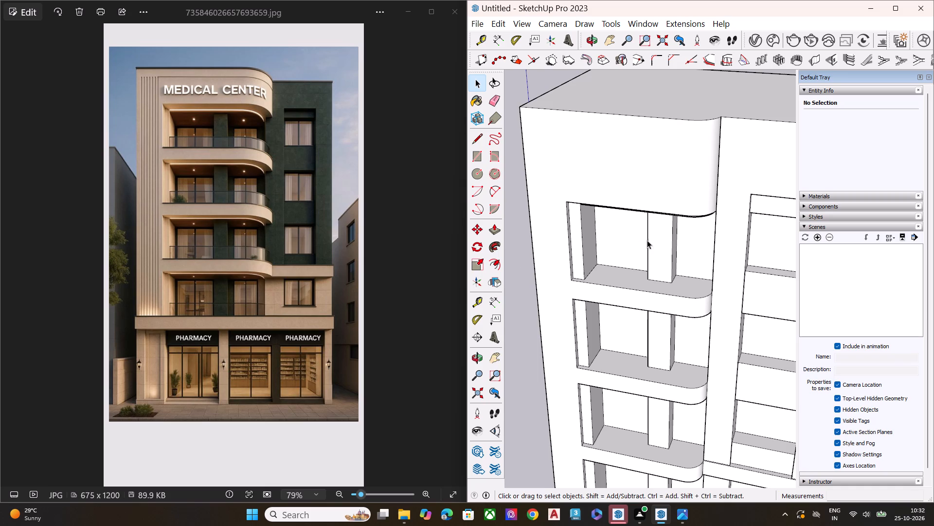
scroll(481, 254, down, 7)
scroll(635, 268, down, 6)
scroll(639, 270, up, 2)
scroll(640, 271, down, 2)
Inspect the central pillar's side face in the balcony recesses and its junctions with the rounded slabs.
middle_drag(673, 337, 591, 217)
middle_drag(607, 391, 689, 286)
scroll(671, 365, up, 7)
scroll(611, 377, up, 1)
middle_drag(614, 375, 711, 368)
scroll(711, 368, down, 1)
middle_drag(711, 374, 589, 481)
scroll(641, 377, up, 4)
scroll(649, 356, down, 1)
scroll(649, 356, up, 3)
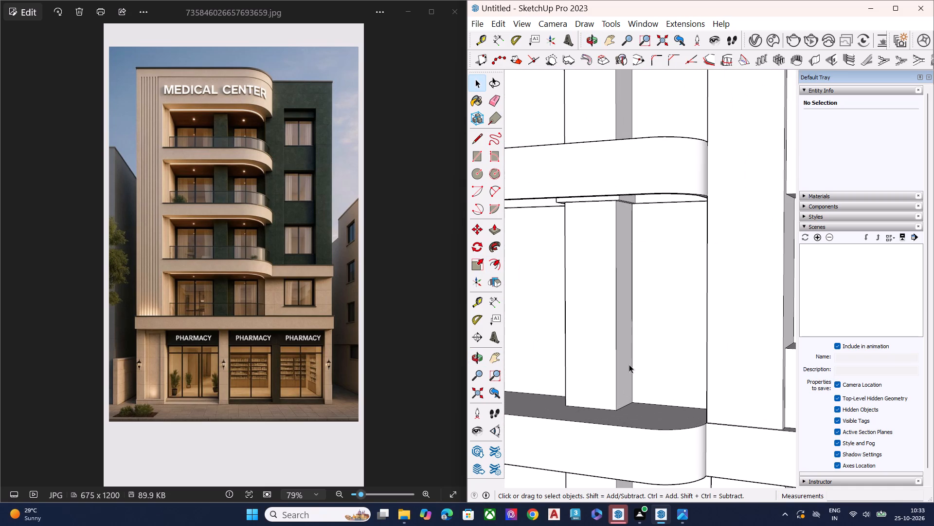
click(626, 366)
scroll(625, 366, down, 4)
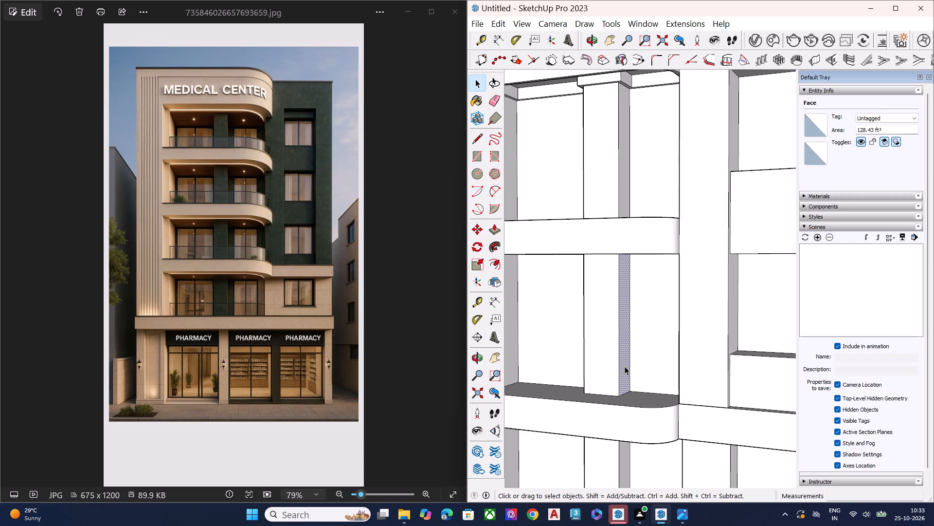
middle_drag(607, 369, 616, 299)
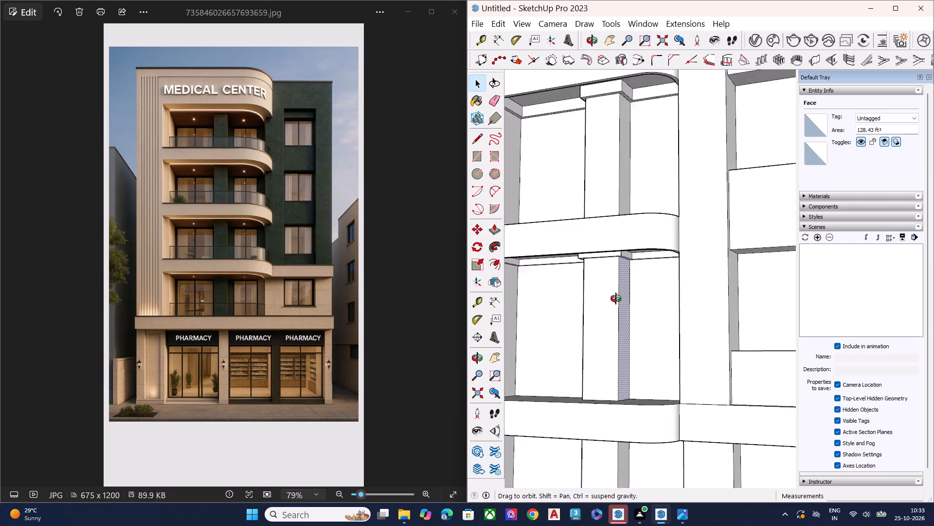
middle_drag(616, 299, 635, 258)
scroll(597, 284, down, 10)
key(space)
scroll(611, 313, down, 5)
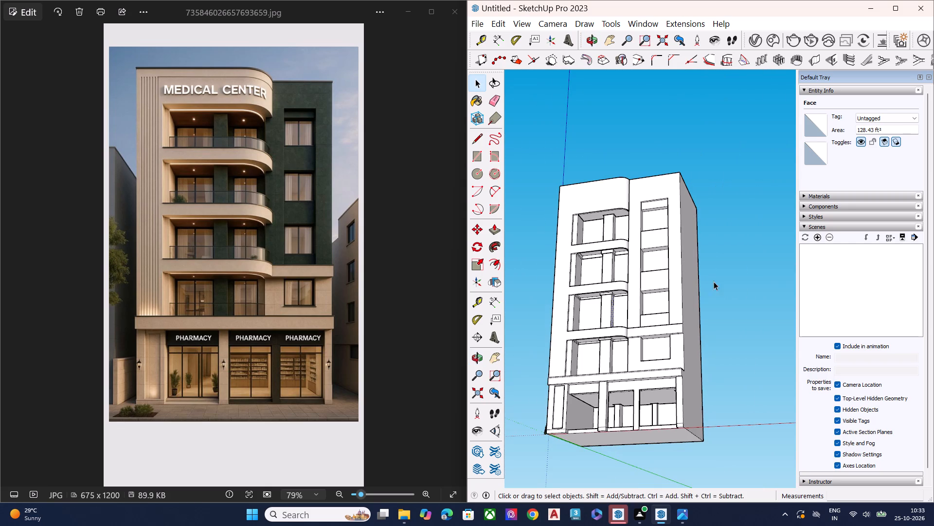
click(718, 281)
Inspect the ceiling of the top balcony recess beneath the rounded fascia and compare it with the recess below.
scroll(595, 235, down, 2)
scroll(595, 235, up, 10)
scroll(595, 249, down, 1)
scroll(595, 249, up, 1)
scroll(595, 249, down, 1)
scroll(595, 249, up, 1)
scroll(595, 249, down, 1)
scroll(595, 249, up, 3)
scroll(595, 249, down, 1)
scroll(595, 249, up, 2)
scroll(563, 249, down, 1)
scroll(556, 249, up, 3)
scroll(551, 151, up, 14)
scroll(572, 238, down, 4)
scroll(584, 243, up, 1)
scroll(585, 244, down, 5)
scroll(602, 248, up, 1)
scroll(602, 248, down, 1)
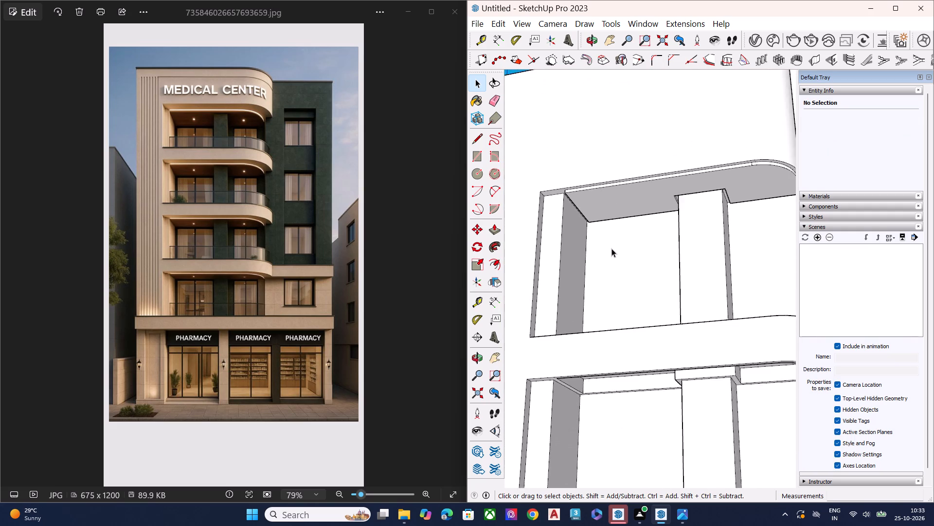
scroll(613, 254, down, 1)
scroll(613, 254, up, 1)
scroll(613, 255, down, 4)
scroll(615, 256, up, 1)
scroll(616, 257, down, 2)
middle_drag(597, 247, 633, 271)
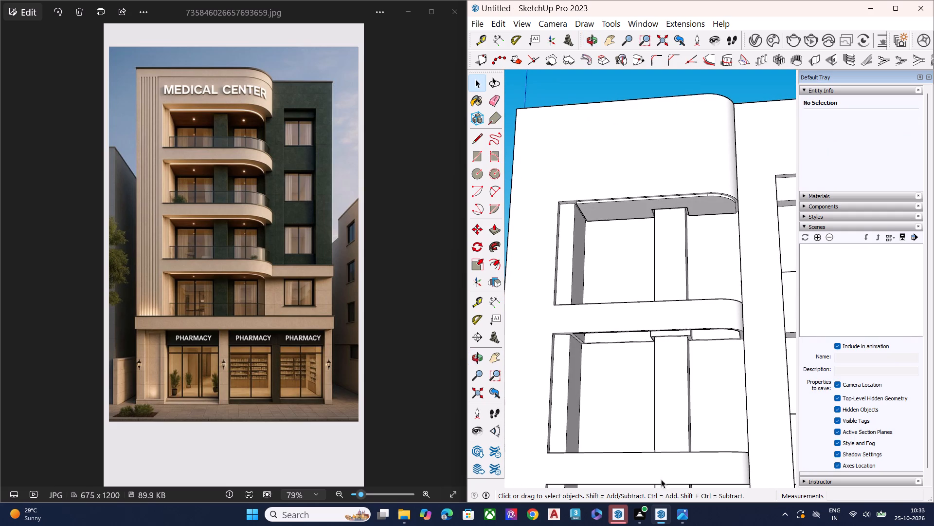
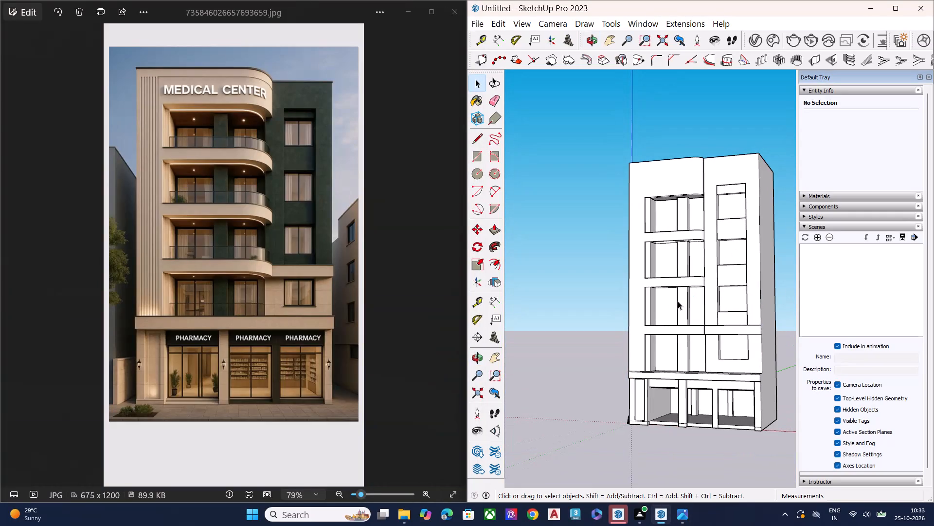
Examine the front façade's balcony recesses, rounded slabs and window column from above and below.
scroll(592, 289, down, 3)
middle_drag(676, 334, 682, 411)
scroll(679, 350, up, 1)
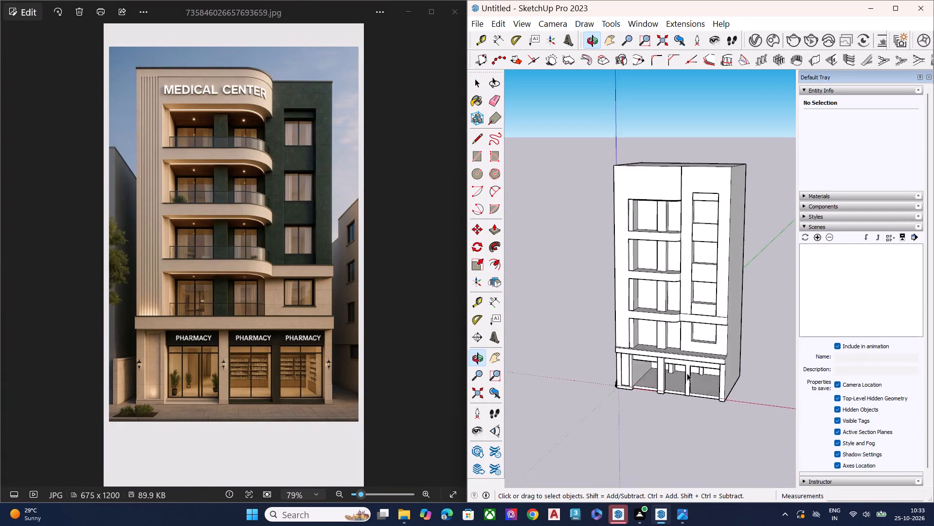
scroll(673, 263, up, 2)
scroll(667, 256, down, 1)
scroll(667, 256, up, 6)
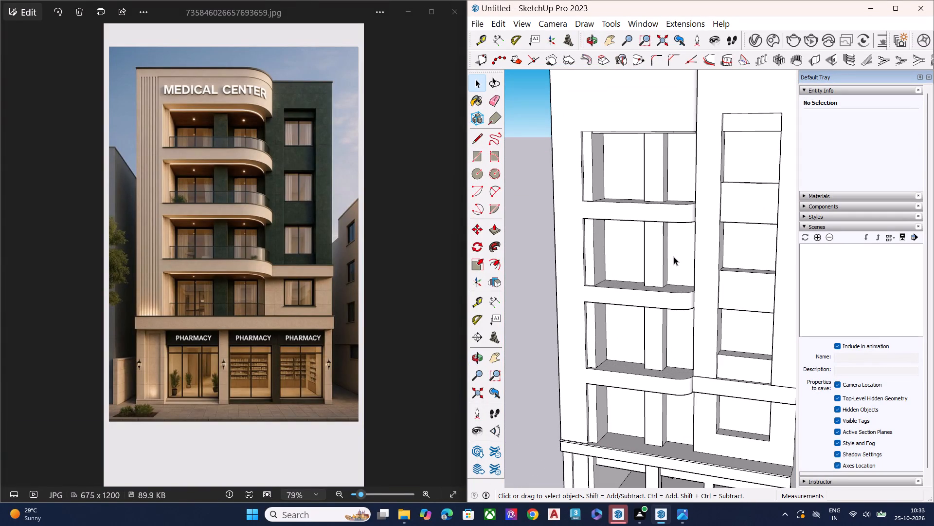
scroll(675, 261, down, 6)
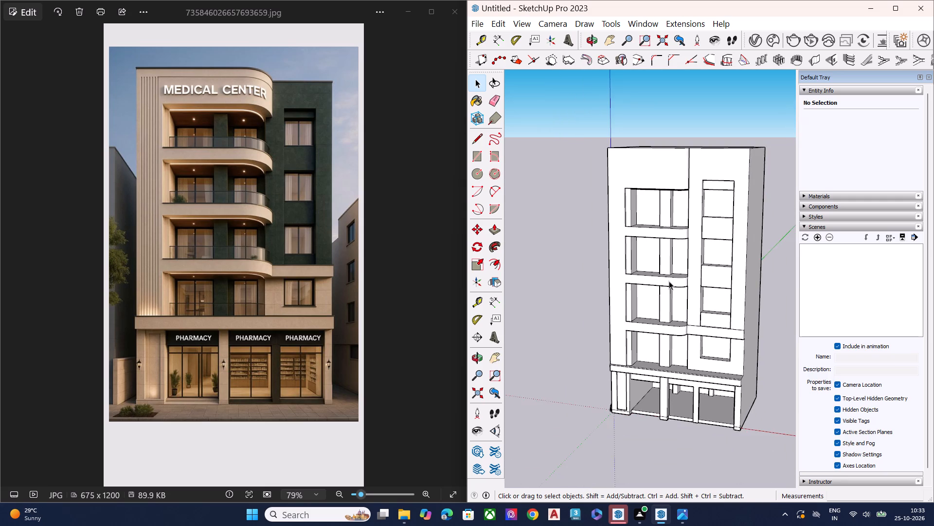
middle_drag(669, 281, 706, 225)
key(space)
scroll(705, 280, up, 3)
scroll(705, 280, down, 1)
scroll(705, 280, up, 3)
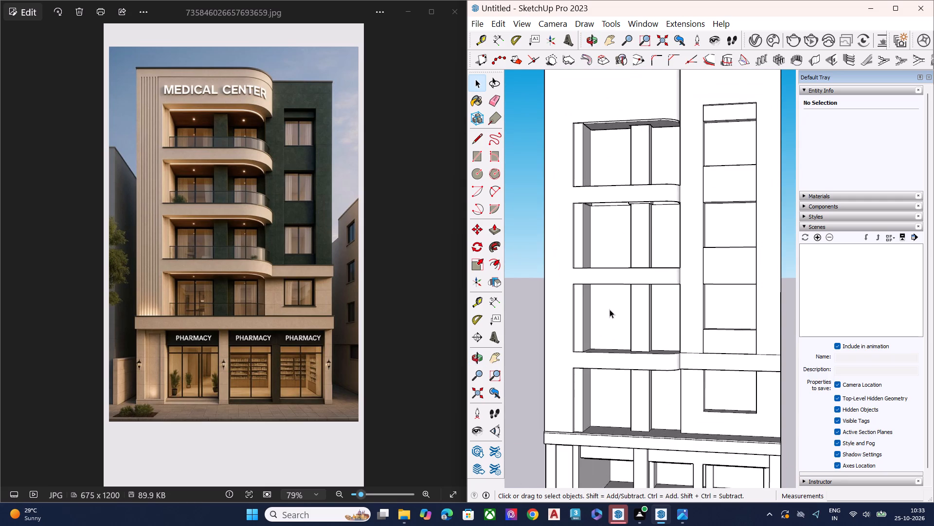
scroll(638, 246, down, 1)
scroll(638, 246, up, 1)
scroll(638, 246, down, 1)
scroll(638, 246, up, 1)
scroll(638, 246, down, 6)
scroll(623, 255, up, 1)
scroll(622, 255, down, 3)
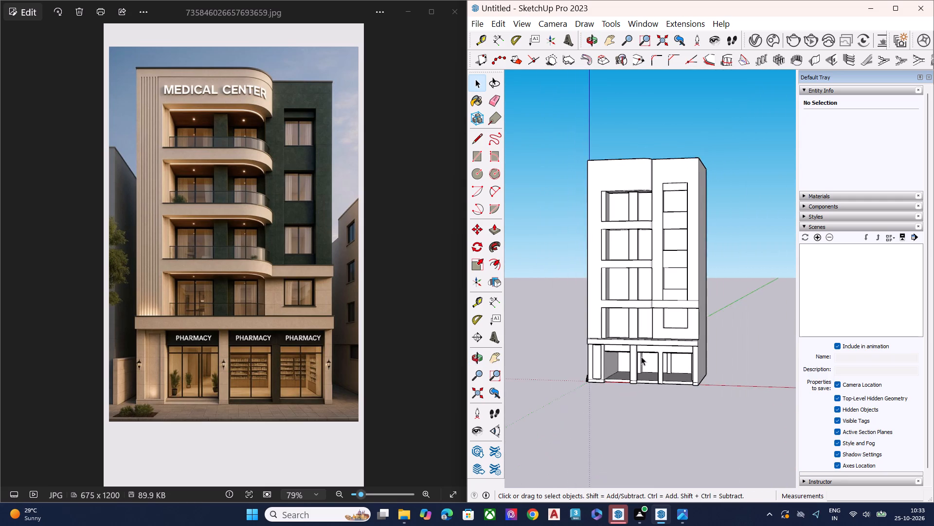
Draw a horizontal line about 22' 7" long across the first shop bay's threshold face at mid-height, between the panelled pier and the pillar.
middle_drag(641, 360, 653, 317)
scroll(641, 361, up, 2)
scroll(614, 410, up, 1)
scroll(614, 410, down, 1)
scroll(614, 410, up, 4)
middle_drag(622, 382, 747, 498)
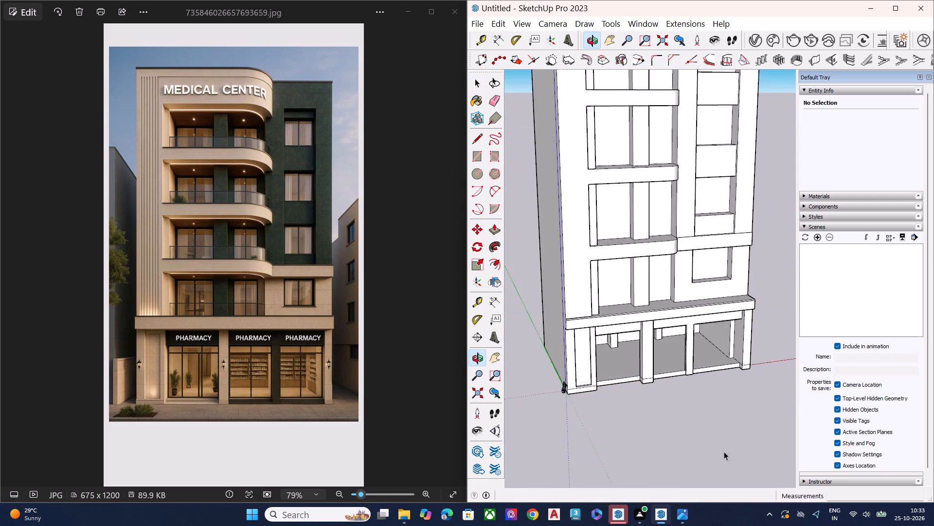
scroll(611, 383, up, 1)
scroll(607, 382, down, 3)
scroll(607, 382, up, 1)
scroll(607, 382, down, 1)
scroll(607, 382, up, 6)
scroll(603, 382, down, 3)
scroll(603, 382, up, 9)
middle_drag(595, 387, 553, 393)
scroll(553, 393, up, 2)
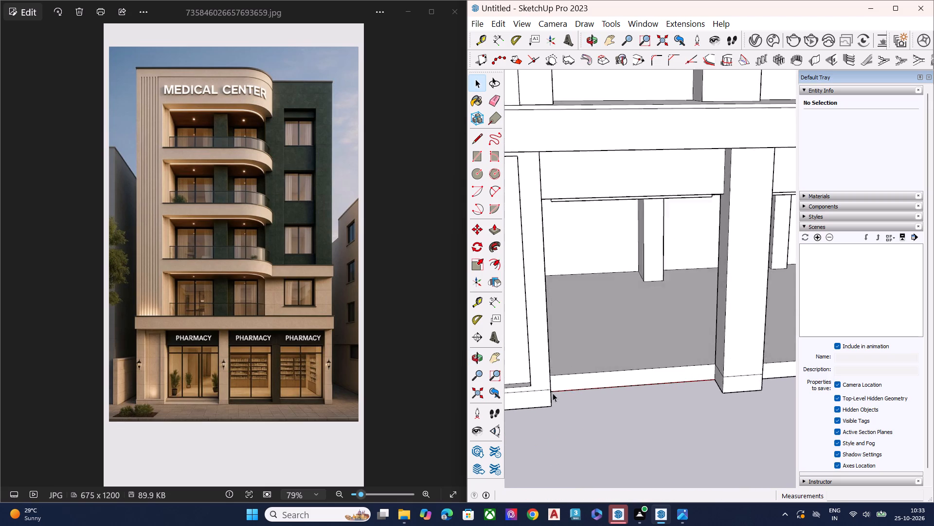
scroll(553, 393, up, 9)
middle_drag(593, 384, 495, 381)
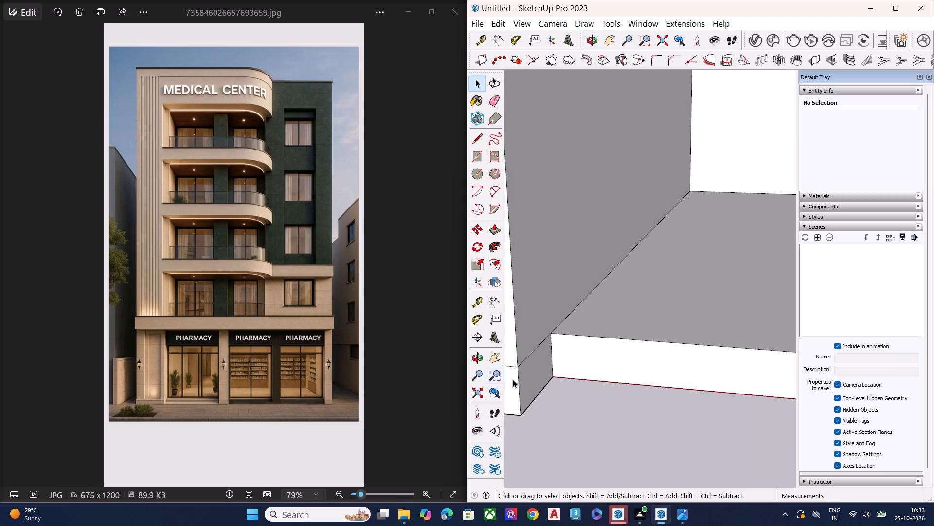
key(l)
click(552, 359)
scroll(533, 392, down, 2)
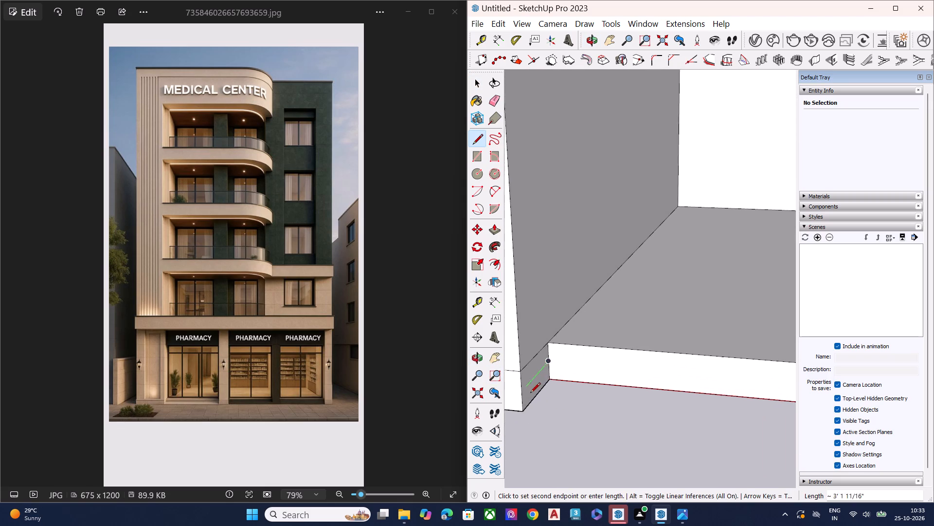
scroll(530, 394, down, 3)
scroll(528, 395, up, 1)
scroll(524, 397, down, 2)
scroll(524, 397, up, 1)
scroll(522, 398, down, 5)
scroll(531, 411, up, 1)
scroll(530, 411, down, 4)
middle_drag(563, 427, 750, 387)
scroll(756, 376, up, 9)
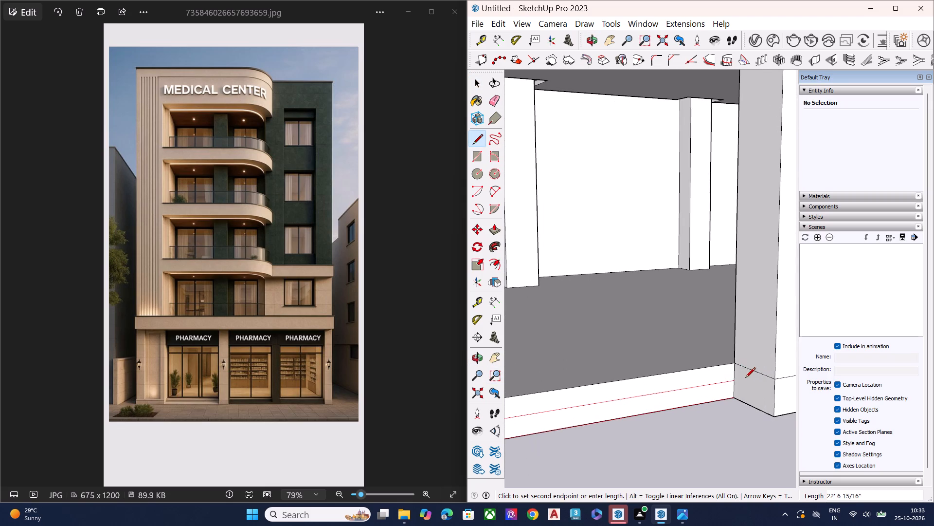
click(735, 381)
key(space)
Push/Pull the lower half of the first shop bay's threshold face outward to form an entrance step nearly flush with the pillar front.
click(705, 395)
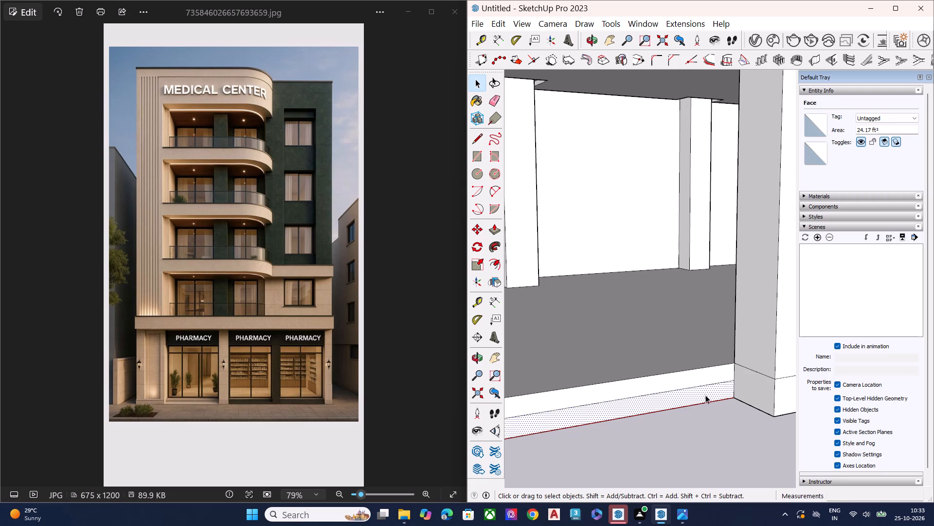
key(p)
click(705, 395)
click(712, 400)
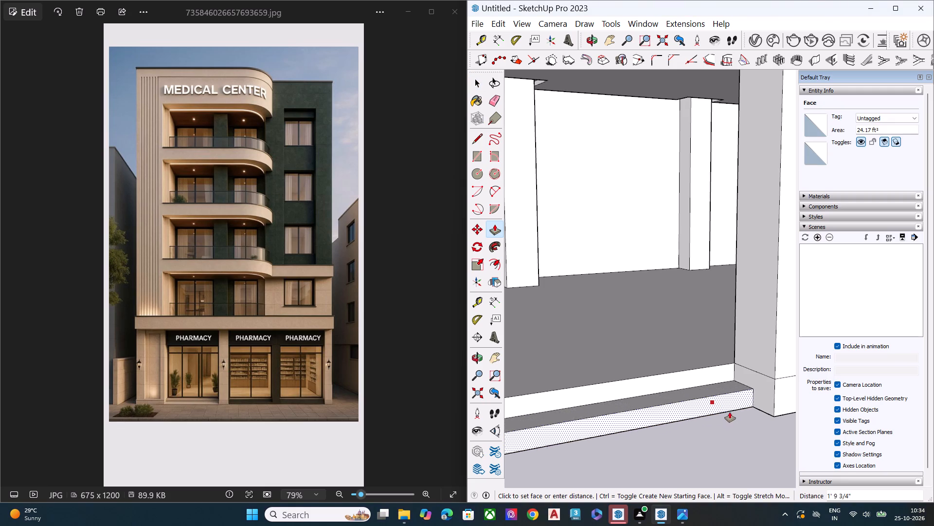
click(739, 418)
key(space)
click(713, 439)
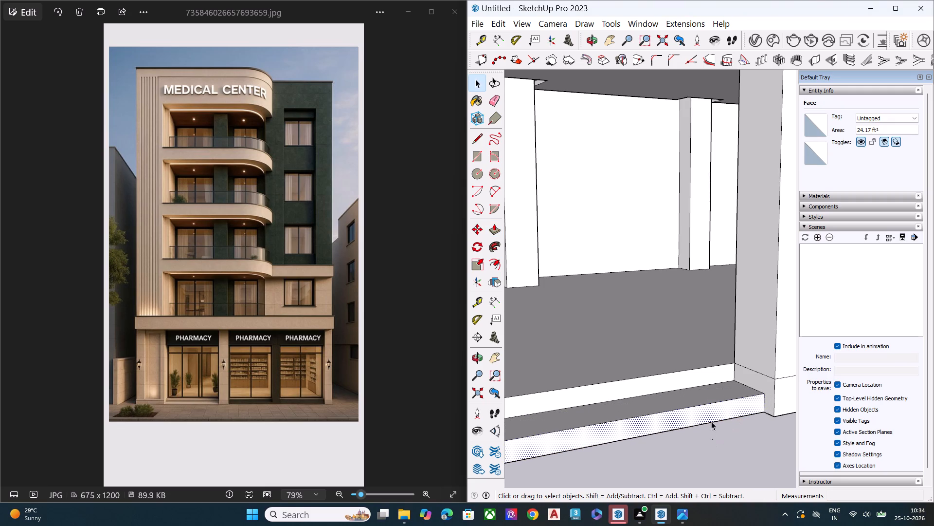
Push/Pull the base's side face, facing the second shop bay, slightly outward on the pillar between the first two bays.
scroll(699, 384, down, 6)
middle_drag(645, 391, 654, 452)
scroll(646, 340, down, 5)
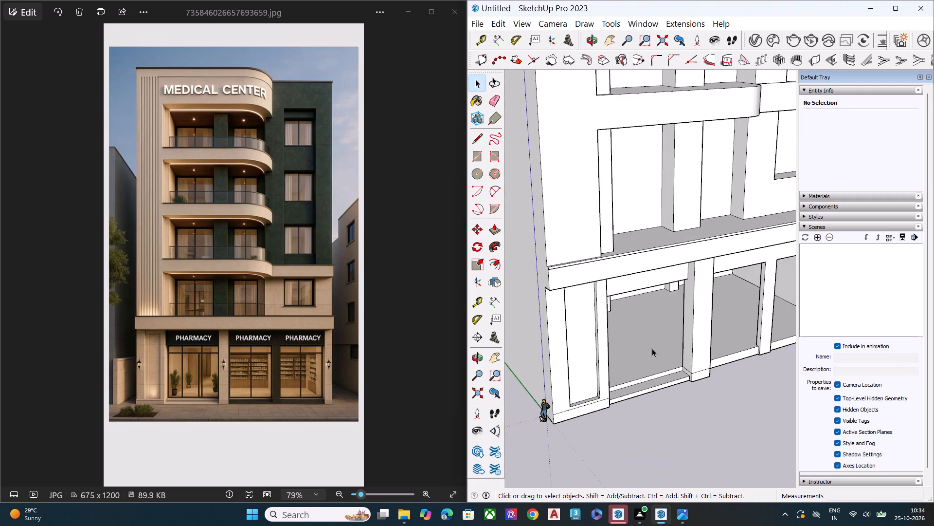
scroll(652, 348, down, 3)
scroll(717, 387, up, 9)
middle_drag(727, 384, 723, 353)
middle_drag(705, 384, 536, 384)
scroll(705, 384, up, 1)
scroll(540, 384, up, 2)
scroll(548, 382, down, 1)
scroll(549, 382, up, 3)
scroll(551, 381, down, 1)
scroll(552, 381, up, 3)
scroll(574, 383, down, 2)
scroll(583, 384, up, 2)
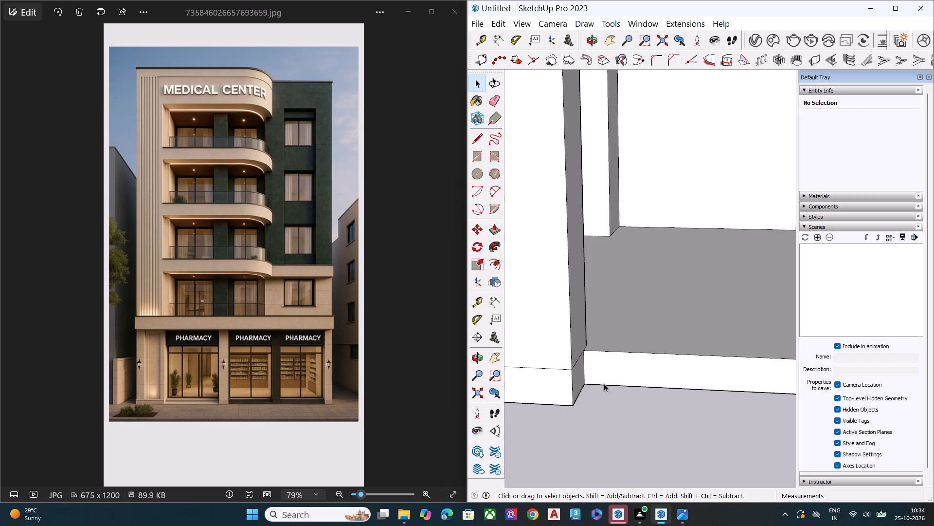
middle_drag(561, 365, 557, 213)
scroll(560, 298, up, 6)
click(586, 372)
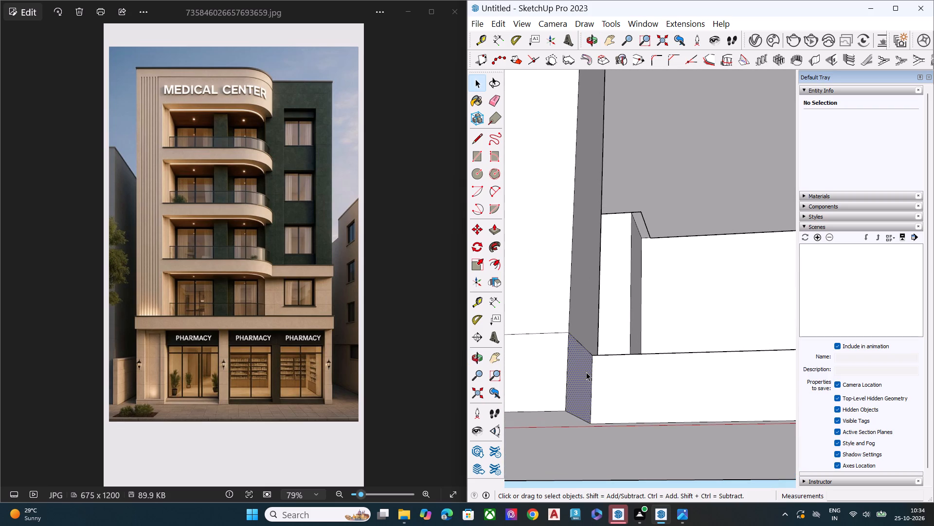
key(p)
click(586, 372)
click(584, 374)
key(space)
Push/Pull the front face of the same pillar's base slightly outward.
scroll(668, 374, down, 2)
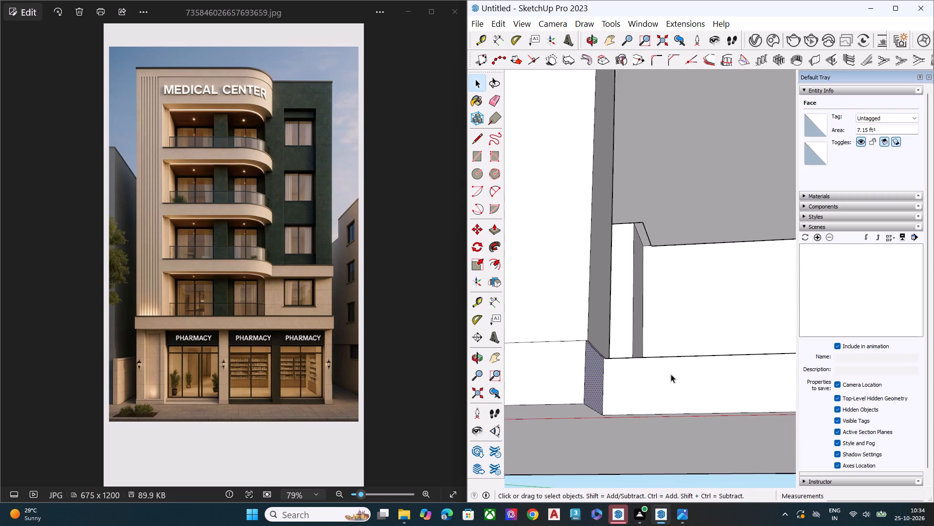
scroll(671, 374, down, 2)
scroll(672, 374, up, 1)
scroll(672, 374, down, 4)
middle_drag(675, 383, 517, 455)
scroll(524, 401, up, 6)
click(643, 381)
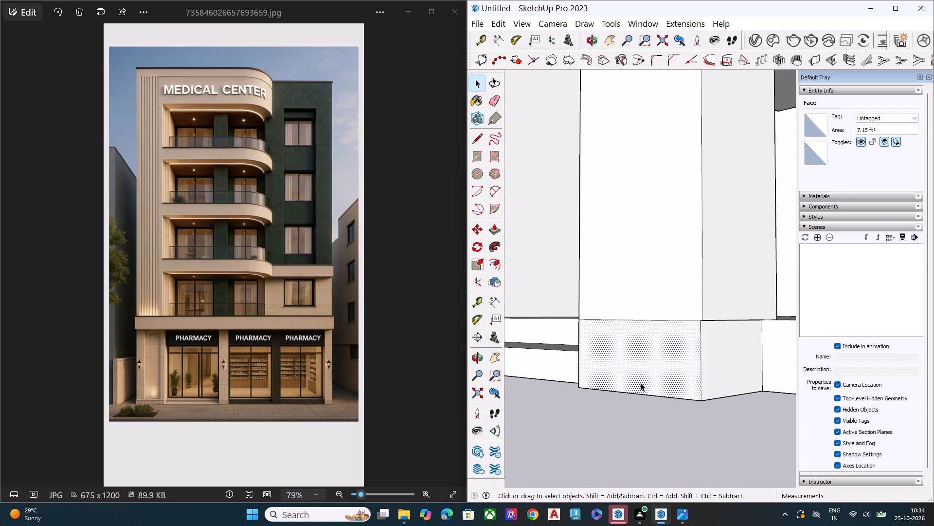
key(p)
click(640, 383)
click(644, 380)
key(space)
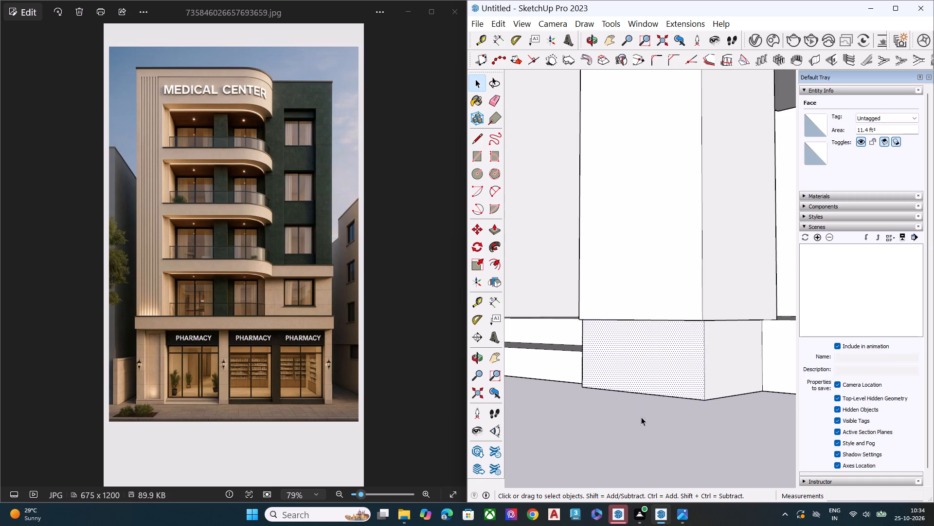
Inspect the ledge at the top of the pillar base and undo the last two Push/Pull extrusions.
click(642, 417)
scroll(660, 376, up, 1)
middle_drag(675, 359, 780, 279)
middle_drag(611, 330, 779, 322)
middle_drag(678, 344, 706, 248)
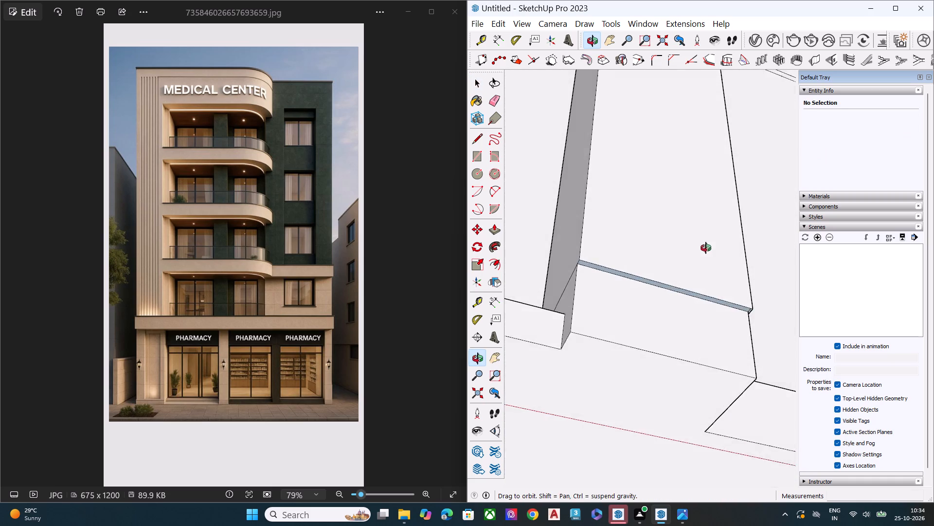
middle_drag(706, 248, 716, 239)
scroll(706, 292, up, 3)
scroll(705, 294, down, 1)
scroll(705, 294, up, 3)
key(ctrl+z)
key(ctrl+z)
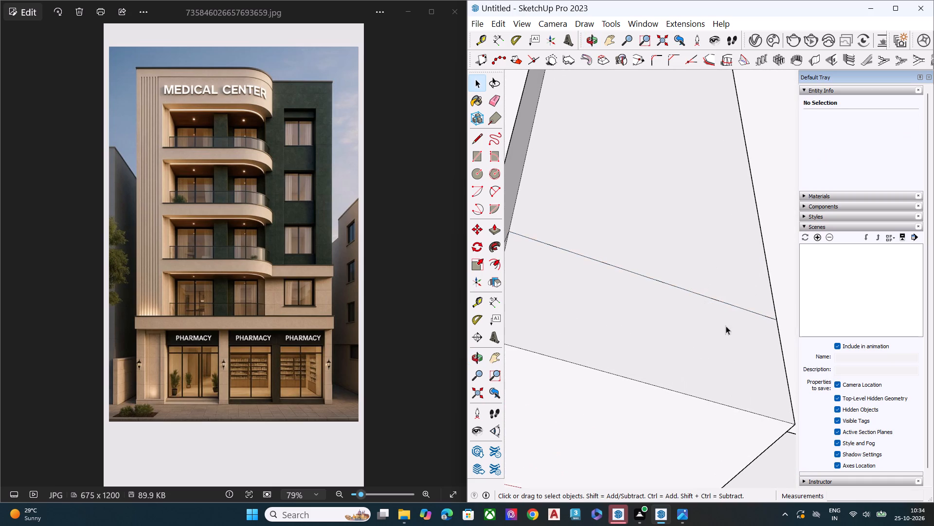
Copy the three edges outlining the top of the pillar base a short distance straight down along the pillar.
middle_drag(726, 326, 548, 368)
middle_drag(744, 347, 593, 407)
scroll(721, 327, up, 8)
scroll(726, 319, down, 1)
scroll(726, 319, up, 2)
click(718, 276)
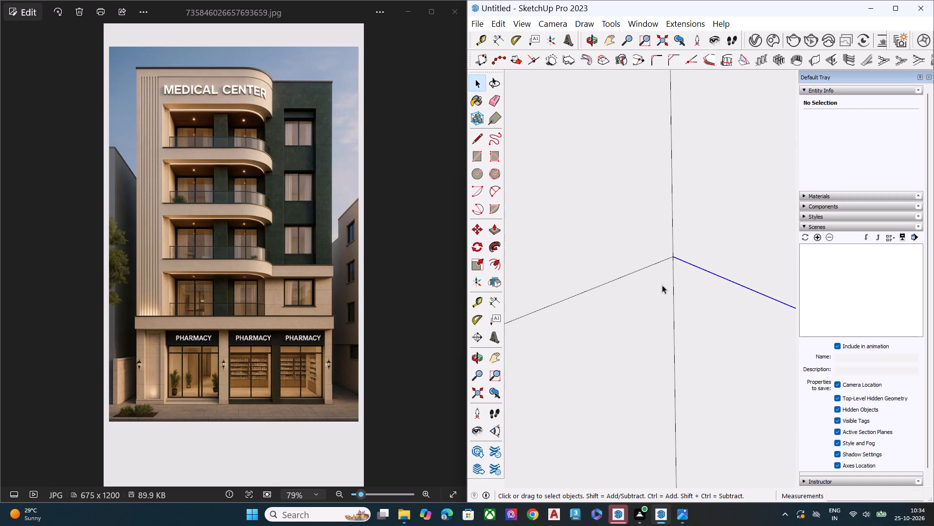
ctrl+click(660, 261)
scroll(678, 302, down, 3)
scroll(690, 308, up, 5)
scroll(693, 310, down, 4)
middle_drag(596, 333, 820, 332)
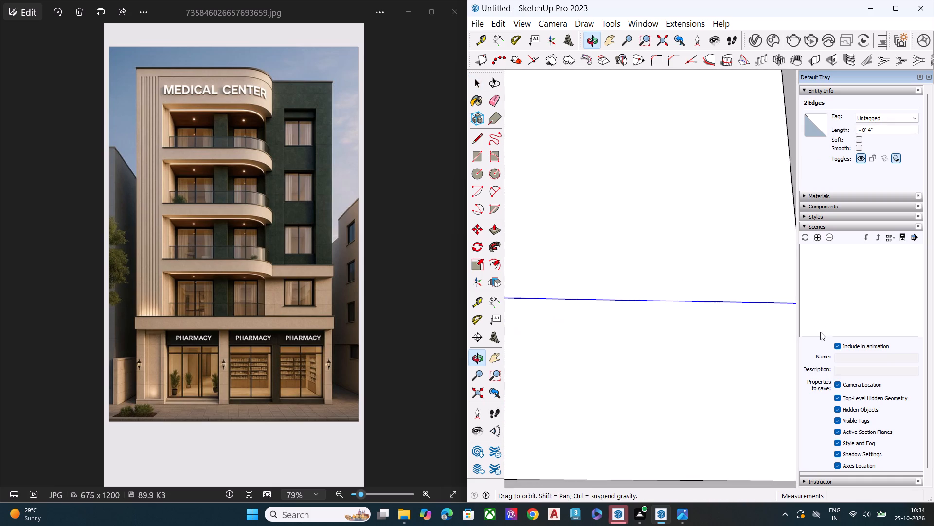
scroll(718, 303, down, 3)
scroll(728, 318, up, 2)
scroll(728, 320, down, 5)
middle_drag(568, 330, 842, 326)
scroll(713, 303, up, 6)
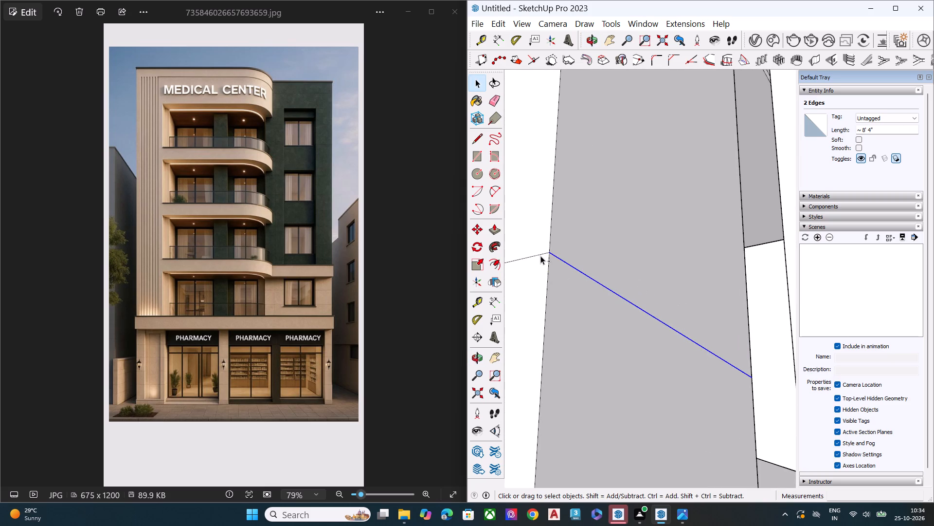
ctrl+click(541, 255)
key(m)
scroll(552, 263, up, 5)
click(547, 245)
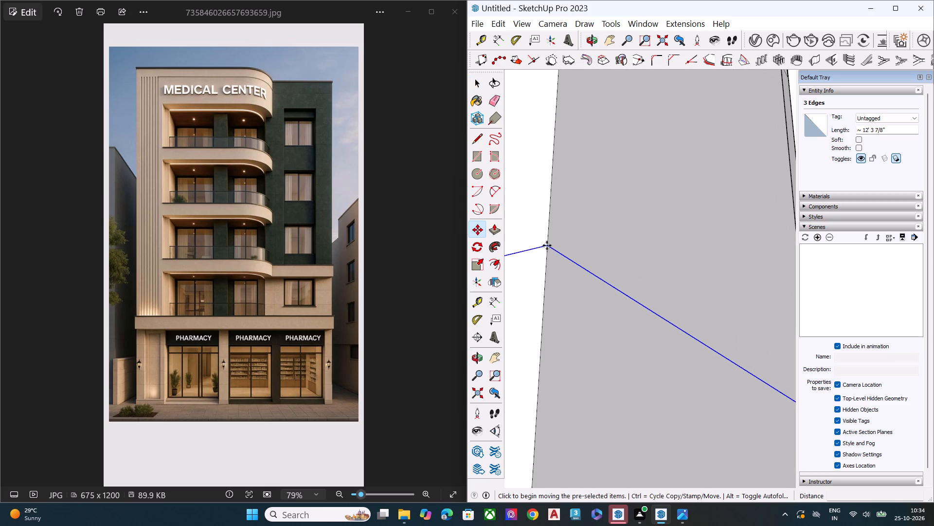
click(548, 262)
key(space)
Move the three copied edges slightly farther down the pillar to widen the narrow band at the top of its base.
middle_drag(571, 277, 575, 376)
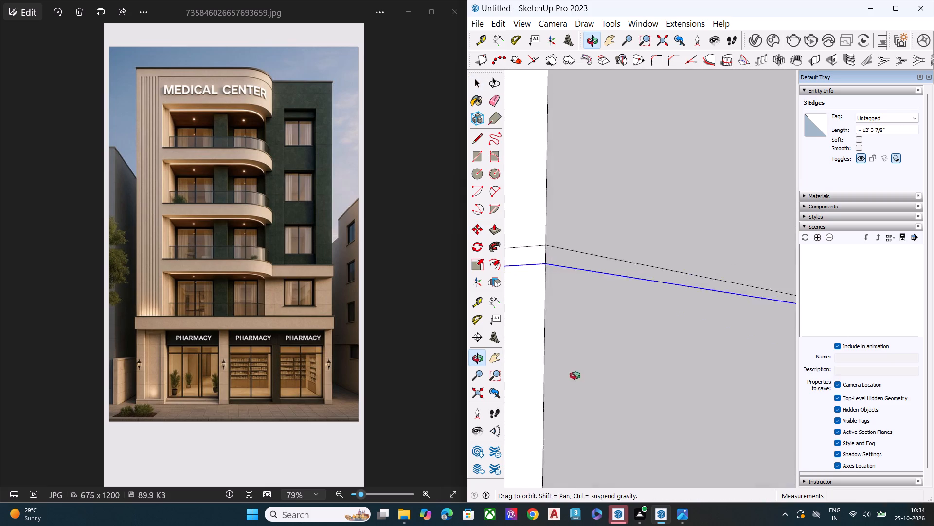
middle_drag(575, 376, 576, 379)
scroll(578, 360, up, 6)
scroll(579, 310, down, 1)
scroll(579, 310, up, 1)
scroll(576, 313, down, 7)
scroll(598, 320, up, 1)
scroll(598, 320, down, 1)
scroll(597, 320, up, 2)
scroll(597, 322, down, 3)
scroll(599, 330, up, 3)
scroll(584, 318, down, 4)
scroll(564, 321, up, 1)
scroll(564, 321, down, 3)
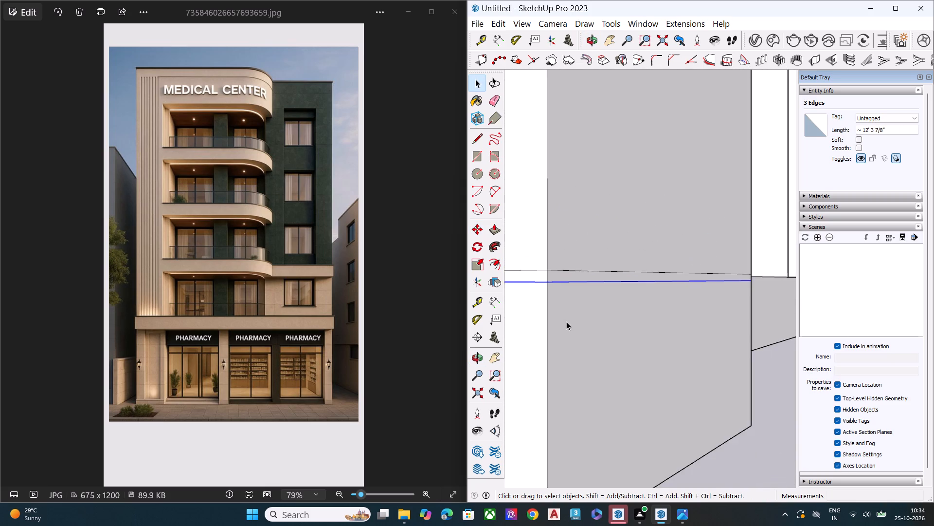
scroll(584, 317, down, 2)
scroll(584, 317, up, 1)
scroll(584, 317, down, 1)
scroll(584, 317, up, 3)
scroll(584, 317, down, 4)
scroll(544, 282, up, 1)
scroll(549, 278, down, 1)
scroll(549, 278, up, 1)
scroll(549, 278, down, 1)
scroll(549, 278, up, 4)
ctrl+scroll(575, 313, up, 8)
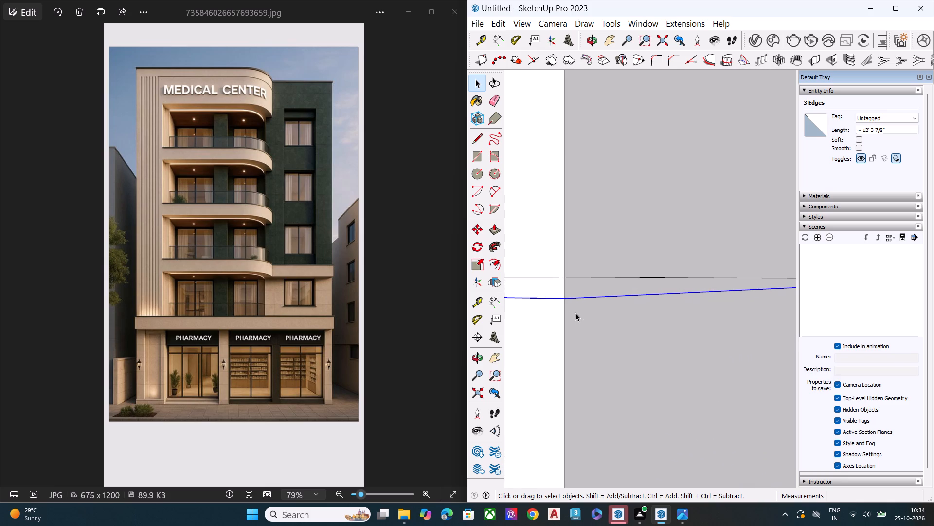
key(m)
click(566, 299)
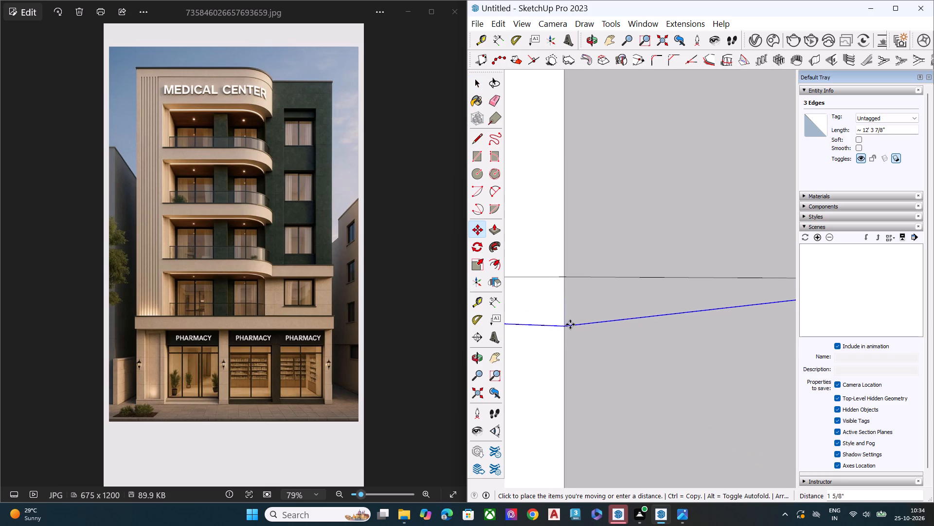
click(571, 320)
scroll(555, 325, down, 1)
scroll(555, 326, up, 1)
scroll(554, 326, down, 11)
middle_drag(711, 362, 485, 368)
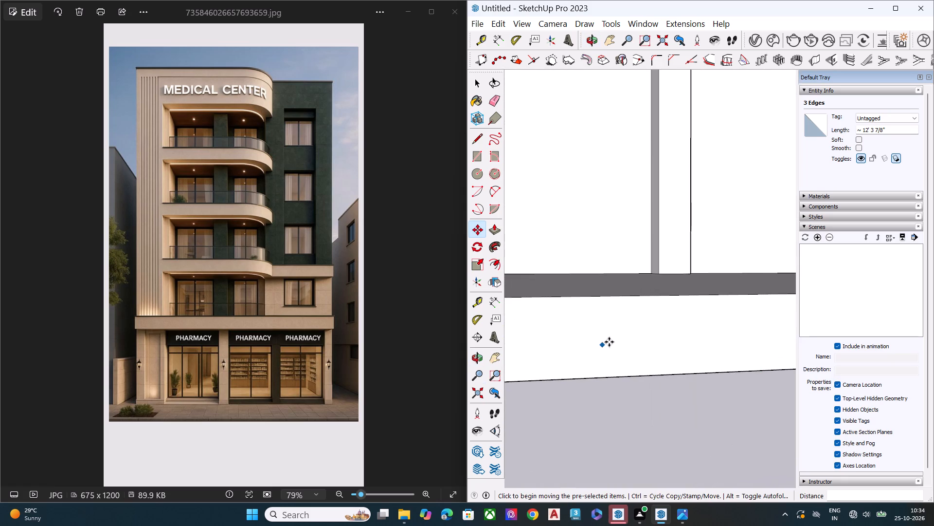
Move the three copied edges a little farther down the pillar to widen the band at the top of its base.
scroll(688, 319, down, 1)
scroll(688, 319, up, 2)
scroll(689, 319, down, 2)
scroll(694, 320, up, 1)
scroll(694, 320, down, 5)
middle_drag(700, 353, 535, 365)
scroll(530, 348, up, 3)
scroll(528, 337, down, 1)
scroll(531, 333, up, 6)
scroll(592, 301, up, 1)
scroll(593, 299, down, 1)
scroll(593, 299, up, 1)
scroll(596, 297, down, 1)
scroll(597, 297, up, 5)
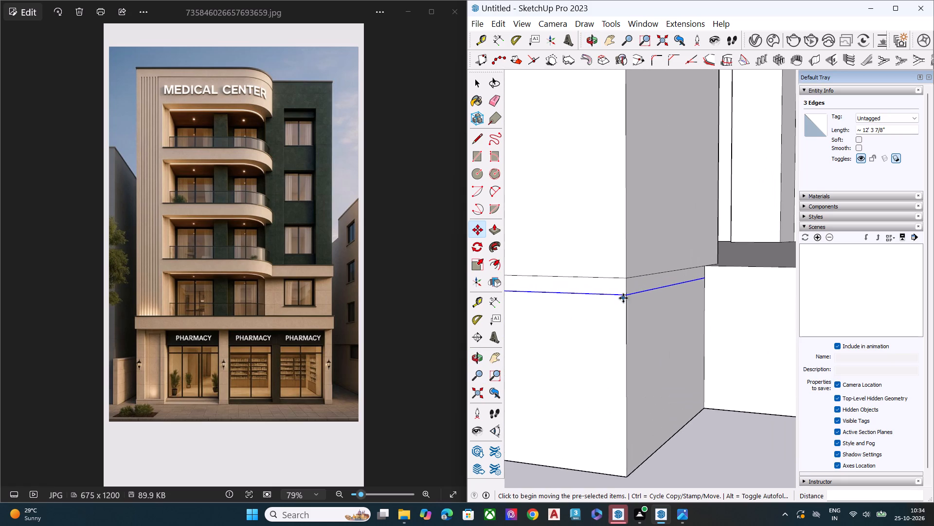
click(627, 297)
click(626, 309)
scroll(591, 330, down, 2)
key(space)
scroll(589, 332, up, 2)
scroll(585, 343, down, 2)
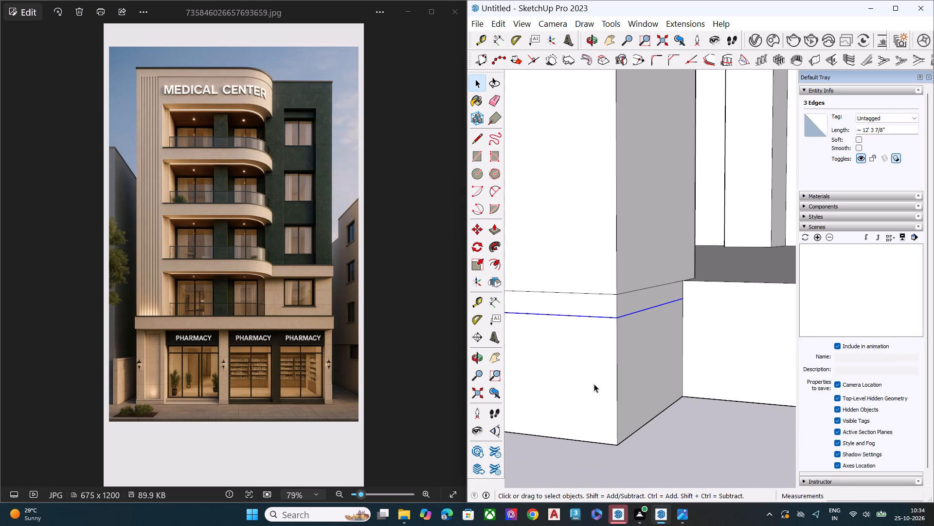
click(643, 458)
Draw a line about 17' 2" long from the pillar band's lower corner across the front of the entrance step to the next pillar.
scroll(592, 295, down, 3)
scroll(593, 293, up, 1)
scroll(594, 293, down, 7)
scroll(585, 279, up, 1)
scroll(585, 279, down, 1)
scroll(585, 279, up, 1)
scroll(585, 279, down, 4)
middle_click(613, 324)
key(l)
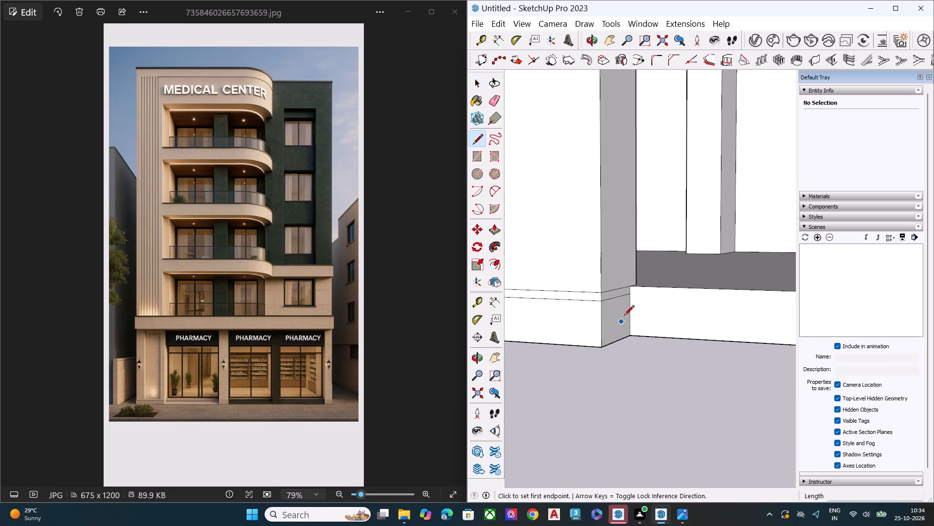
click(630, 296)
scroll(564, 344, down, 1)
scroll(564, 346, up, 2)
scroll(564, 347, down, 2)
scroll(565, 353, up, 1)
scroll(570, 365, down, 3)
scroll(547, 355, up, 2)
scroll(543, 357, down, 2)
scroll(543, 357, up, 1)
scroll(543, 357, down, 5)
scroll(569, 319, up, 2)
scroll(569, 319, down, 2)
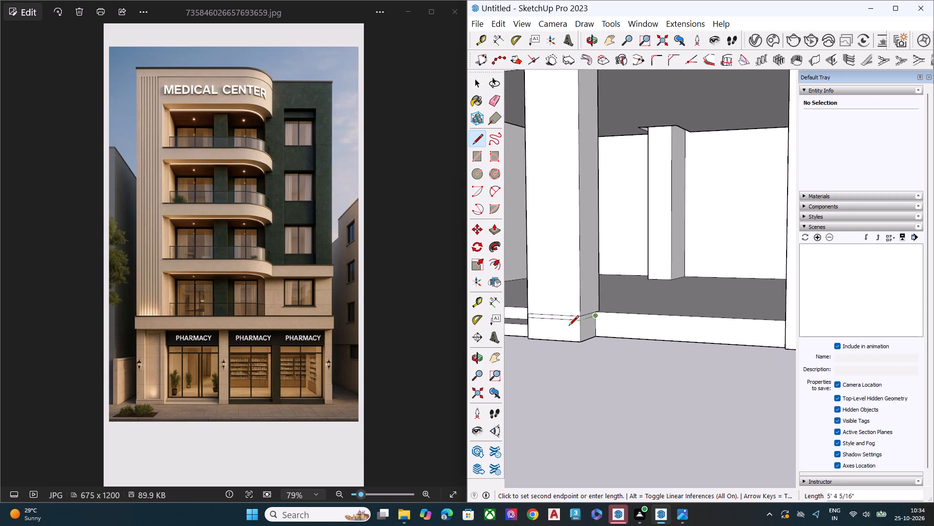
scroll(569, 326, down, 10)
middle_drag(596, 370, 781, 342)
scroll(723, 332, up, 2)
scroll(713, 324, down, 3)
scroll(713, 324, up, 2)
scroll(708, 325, down, 1)
scroll(708, 325, up, 7)
scroll(724, 327, down, 1)
scroll(724, 327, up, 2)
scroll(724, 327, down, 1)
scroll(724, 327, up, 5)
scroll(727, 327, down, 1)
scroll(727, 327, up, 4)
click(733, 323)
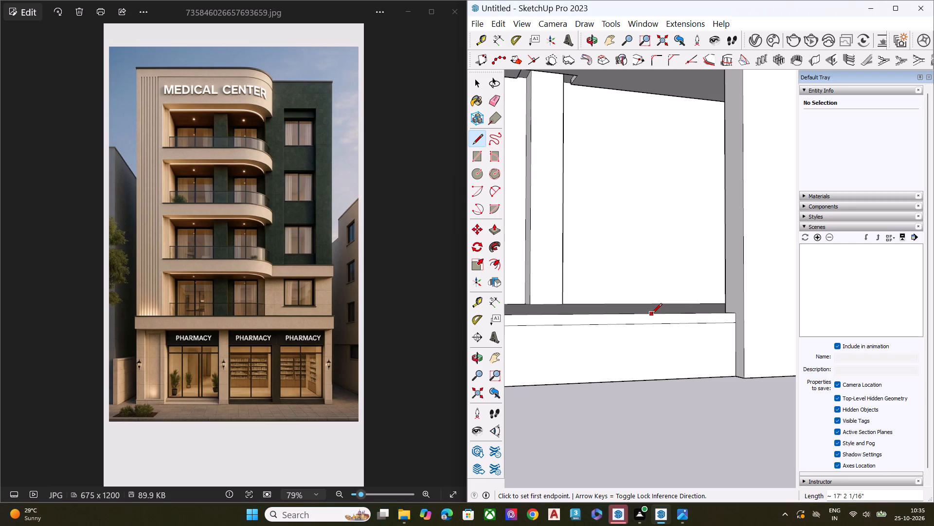
Continue the band line across the narrow side face of that pillar to its front corner.
scroll(653, 311, down, 2)
scroll(644, 314, up, 1)
scroll(644, 314, down, 3)
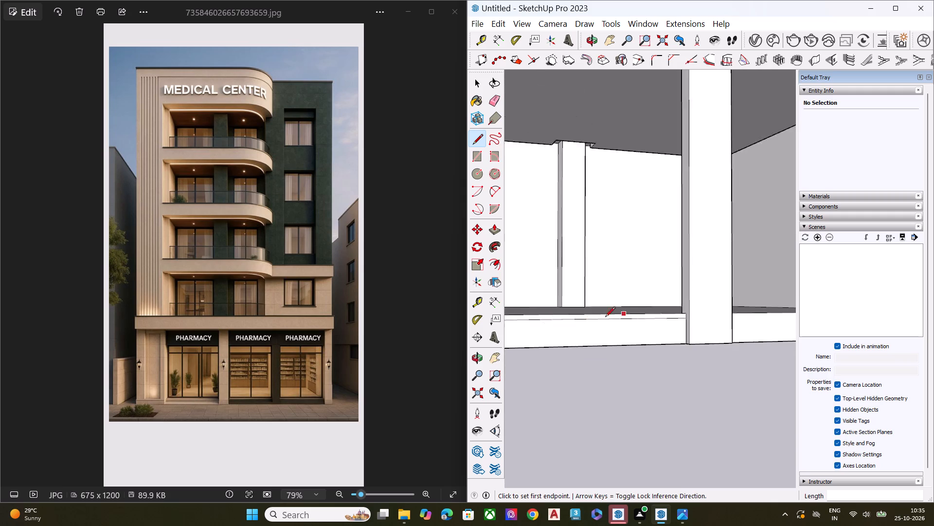
scroll(605, 318, down, 5)
middle_drag(661, 347, 735, 361)
scroll(731, 353, up, 10)
click(718, 333)
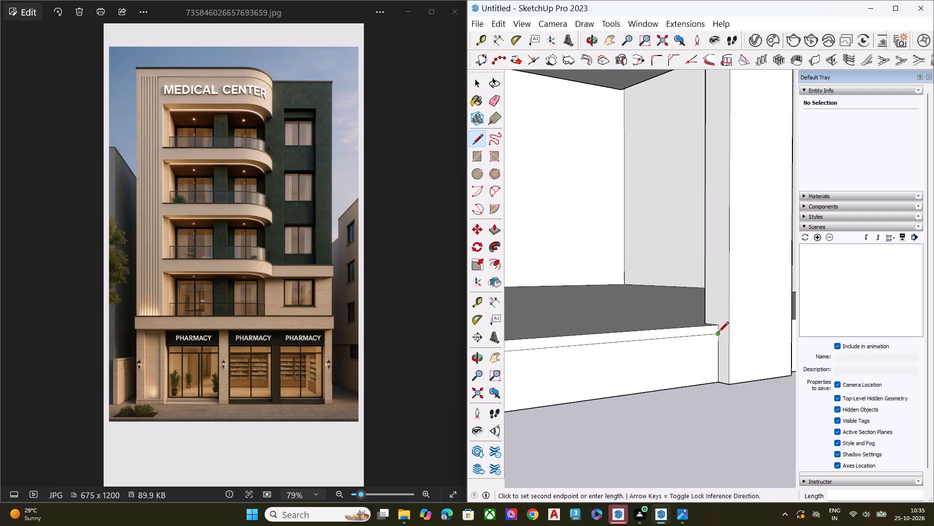
click(729, 335)
Draw a 3' 6" horizontal line across the front face of the same pillar at the band's lower level.
scroll(672, 367, down, 4)
middle_drag(760, 359, 618, 385)
scroll(643, 362, up, 5)
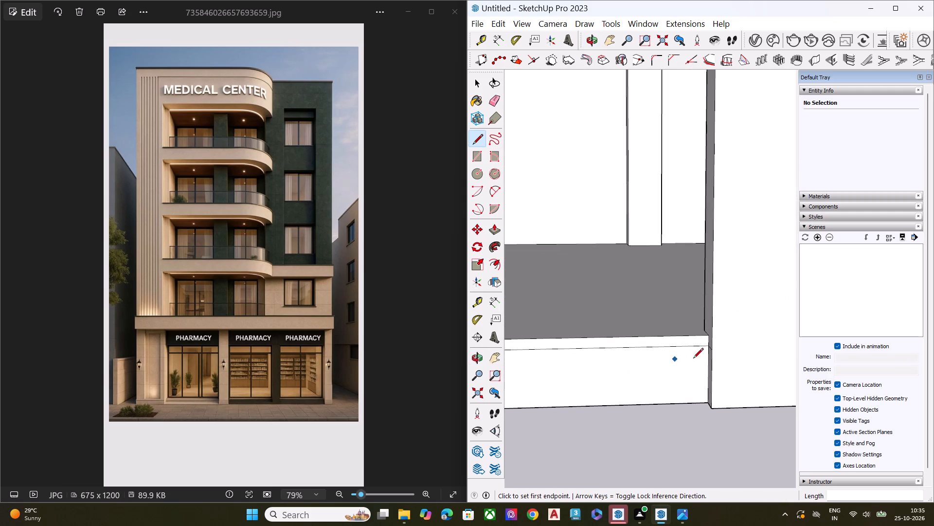
click(710, 351)
scroll(661, 363, down, 7)
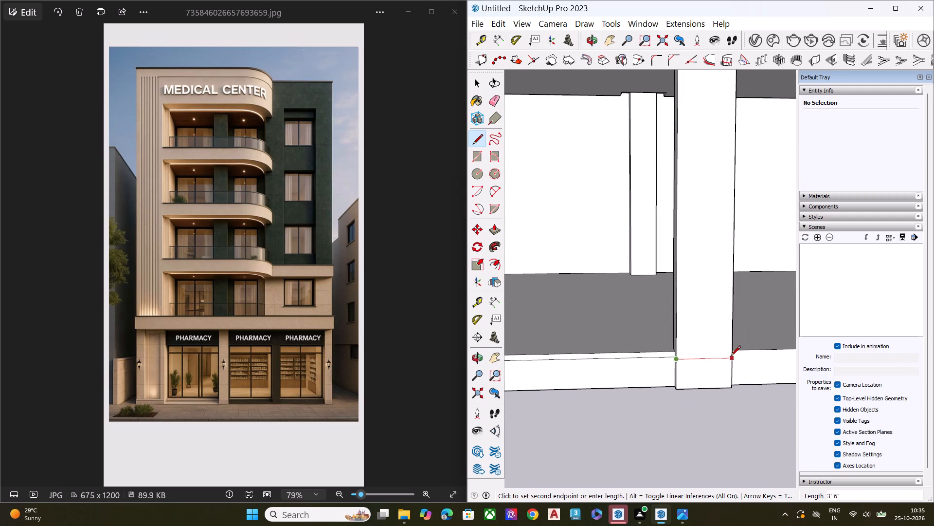
scroll(731, 357, up, 1)
scroll(731, 357, down, 2)
scroll(731, 357, up, 1)
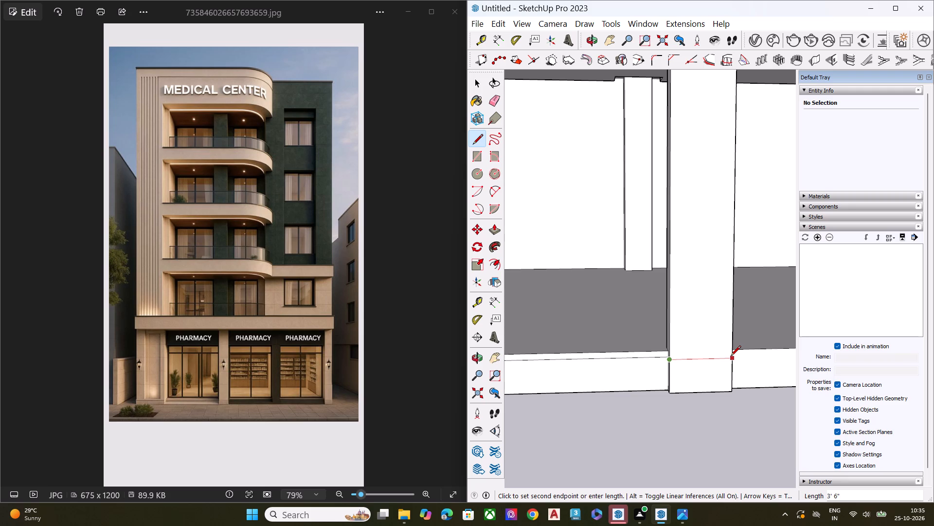
scroll(704, 356, down, 1)
scroll(691, 356, up, 1)
scroll(671, 361, down, 3)
middle_drag(697, 373, 598, 375)
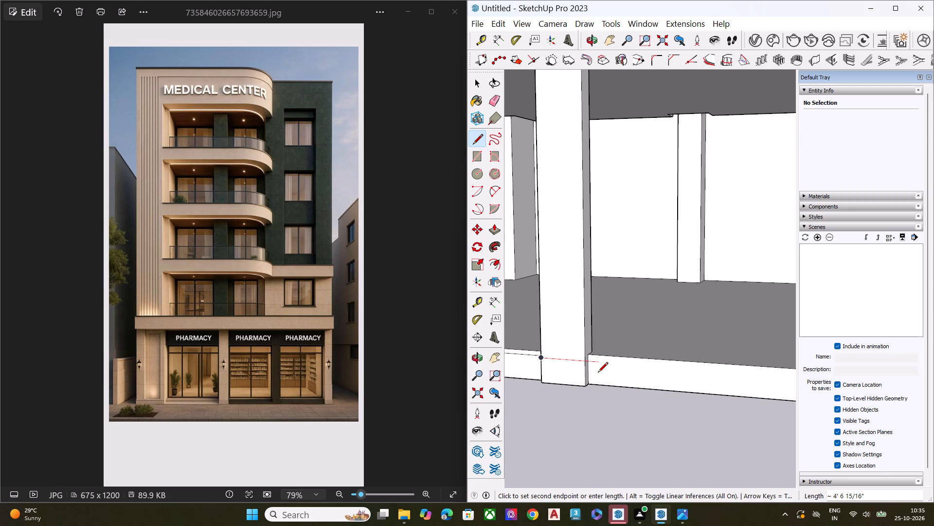
scroll(584, 361, up, 1)
scroll(584, 361, down, 1)
scroll(584, 361, up, 12)
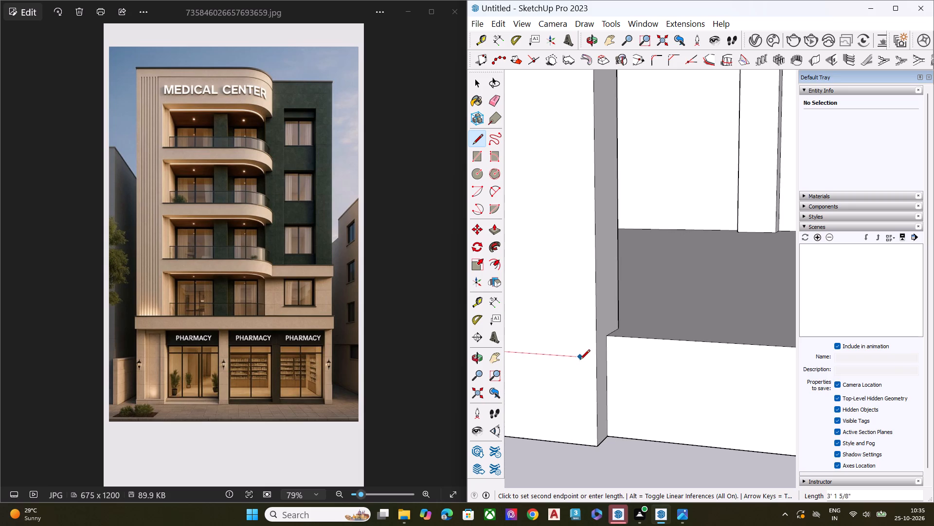
click(594, 360)
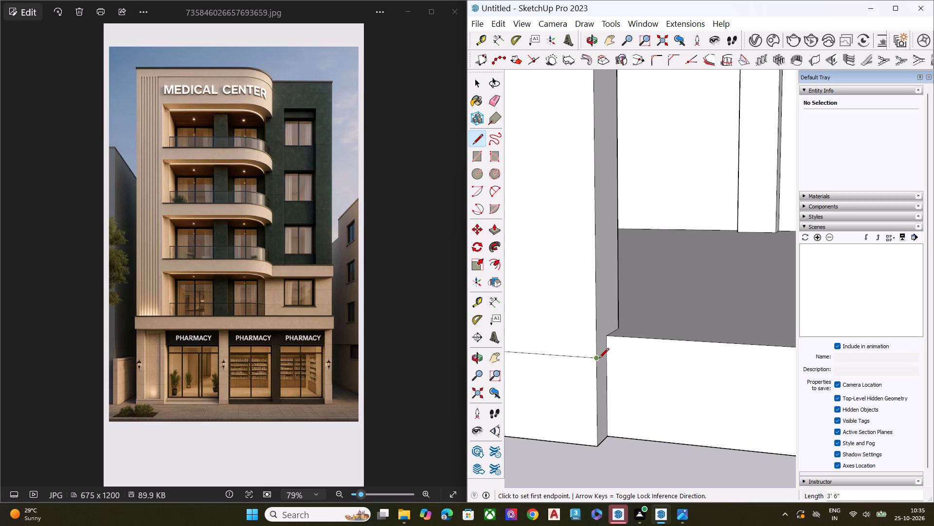
Continue the band line across the pillar's other side face back to the entrance step.
middle_drag(597, 361, 546, 373)
scroll(546, 373, up, 5)
scroll(590, 359, down, 1)
scroll(590, 359, up, 1)
click(602, 349)
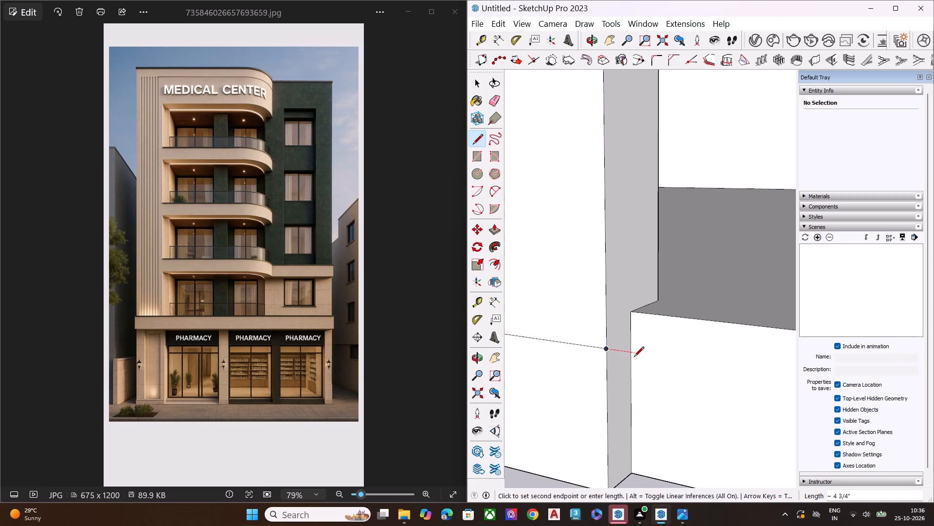
scroll(623, 341, down, 1)
scroll(623, 341, up, 4)
click(635, 337)
key(space)
Draw a line about 24' 4" long across the step front of the last bay to the end pillar.
scroll(584, 338, down, 5)
scroll(608, 341, up, 4)
key(l)
click(614, 336)
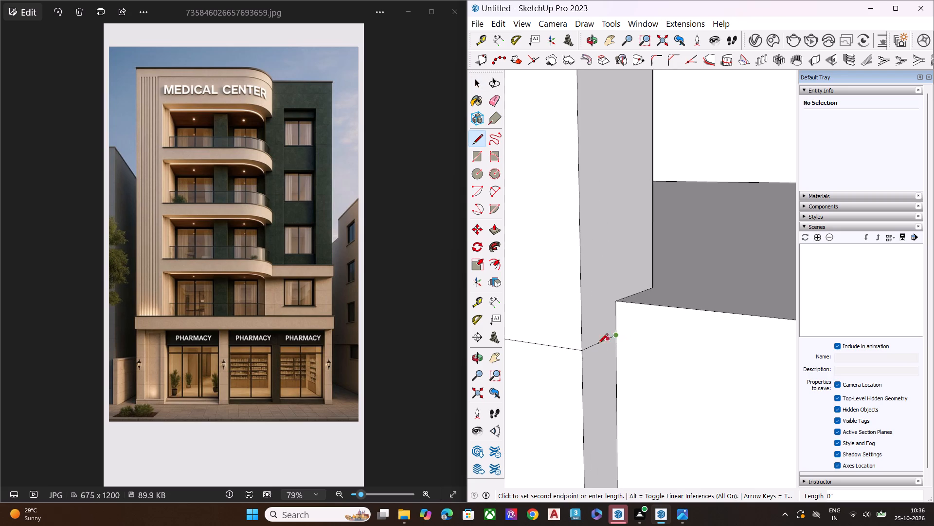
scroll(556, 357, down, 9)
scroll(566, 370, up, 1)
scroll(566, 370, down, 1)
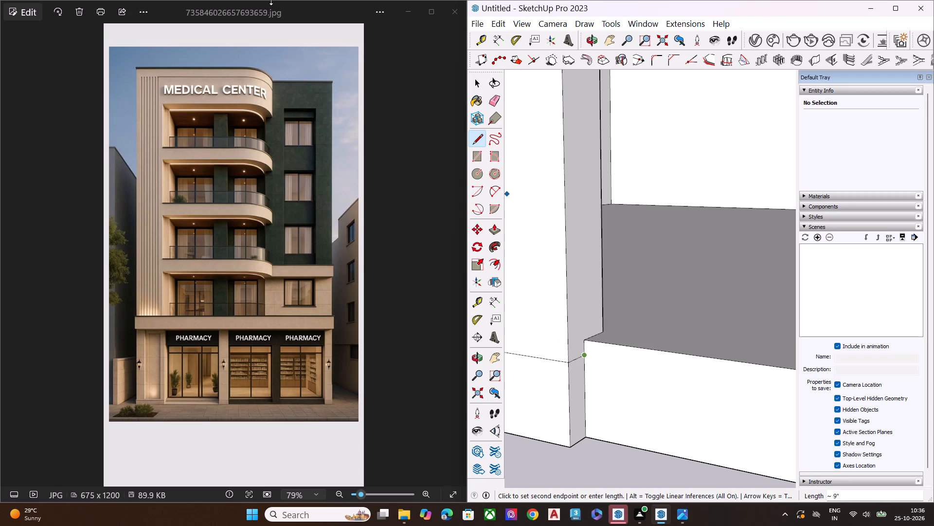
scroll(537, 390, down, 7)
scroll(583, 310, down, 1)
scroll(517, 320, down, 14)
middle_drag(617, 345, 712, 337)
scroll(547, 327, down, 6)
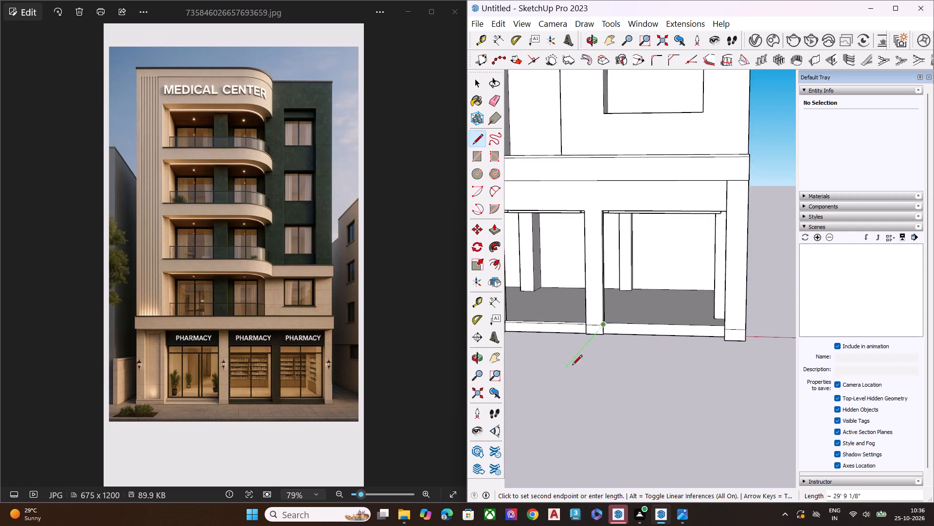
middle_drag(661, 358, 741, 331)
scroll(750, 320, up, 7)
scroll(745, 319, down, 2)
scroll(742, 321, up, 2)
scroll(733, 325, down, 5)
scroll(736, 323, up, 14)
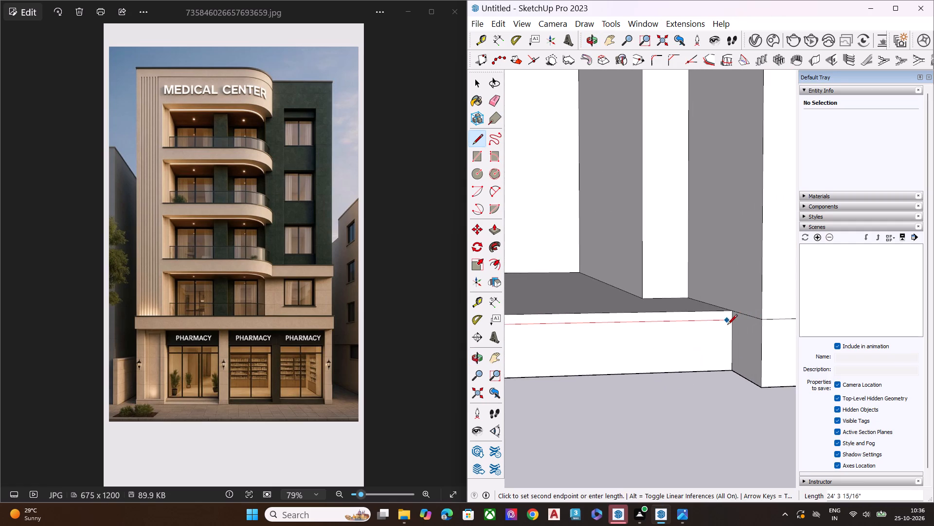
click(732, 320)
Draw a line about 2' 10" long across the end pillar's inner side face to its front corner.
click(731, 320)
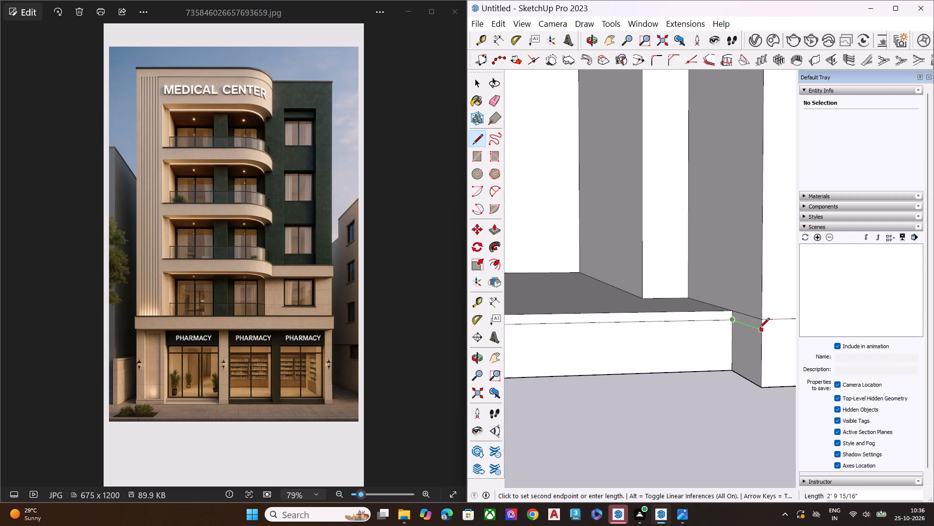
click(759, 329)
scroll(667, 343, down, 2)
scroll(663, 344, up, 1)
scroll(657, 346, down, 4)
scroll(760, 342, up, 6)
middle_drag(726, 345, 656, 347)
scroll(655, 328, up, 4)
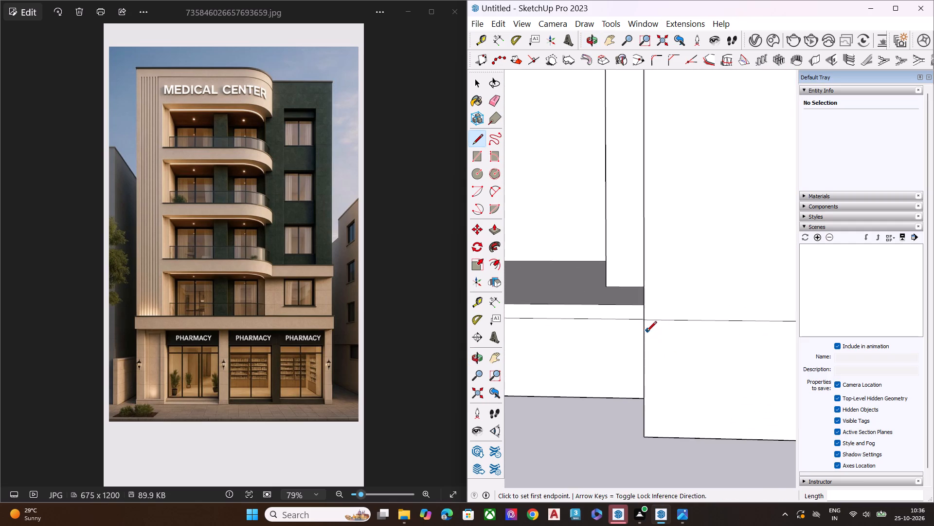
key(space)
Examine how the band line runs around the pillar bases and along the step fronts between them.
scroll(708, 340, down, 10)
scroll(559, 294, down, 6)
scroll(567, 347, up, 3)
scroll(573, 347, down, 3)
middle_drag(618, 343, 788, 317)
scroll(681, 306, up, 1)
scroll(681, 306, down, 1)
scroll(681, 306, up, 3)
scroll(691, 332, down, 4)
scroll(710, 333, up, 2)
scroll(727, 335, down, 4)
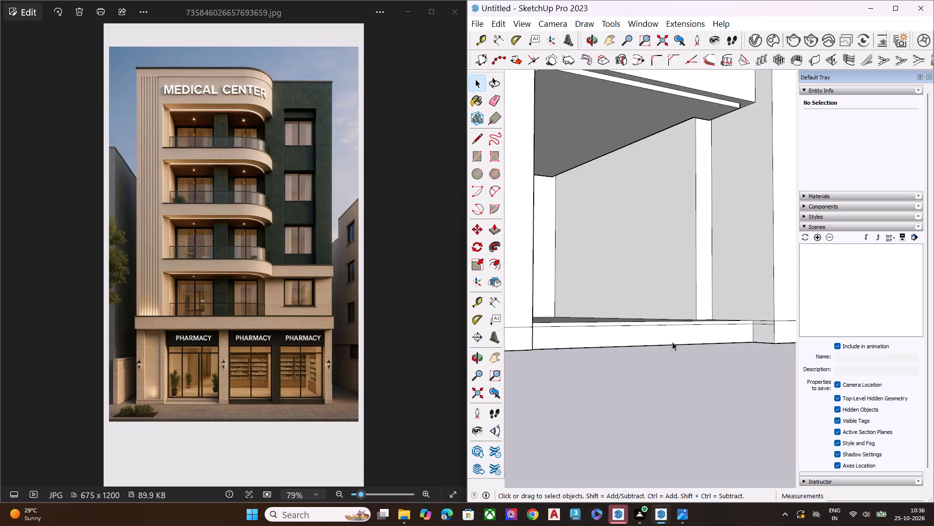
scroll(681, 336, down, 5)
middle_drag(559, 356, 637, 357)
scroll(633, 348, up, 9)
scroll(576, 335, up, 2)
scroll(567, 331, down, 1)
scroll(566, 331, up, 7)
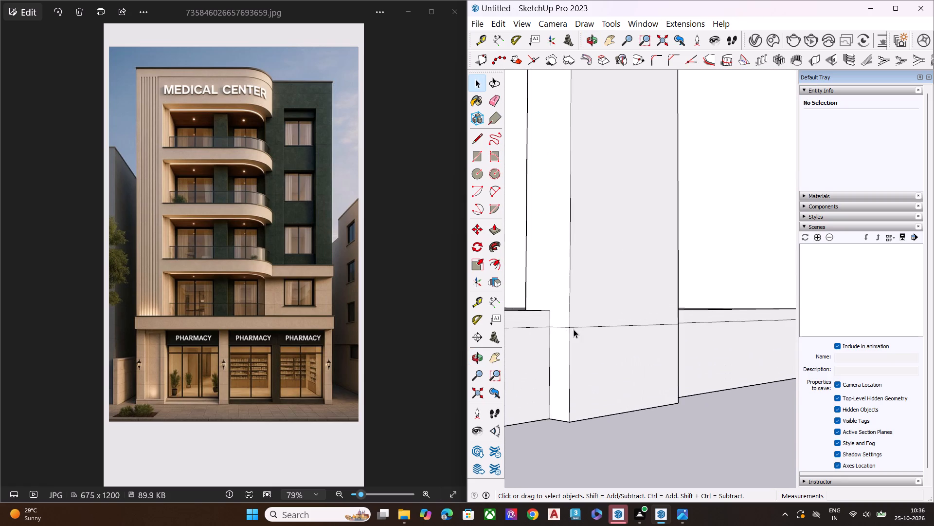
middle_drag(574, 329, 573, 306)
scroll(573, 306, up, 3)
scroll(592, 316, down, 3)
scroll(592, 319, up, 1)
scroll(591, 319, down, 3)
scroll(589, 325, up, 2)
scroll(589, 325, down, 4)
scroll(591, 329, up, 2)
scroll(591, 329, down, 8)
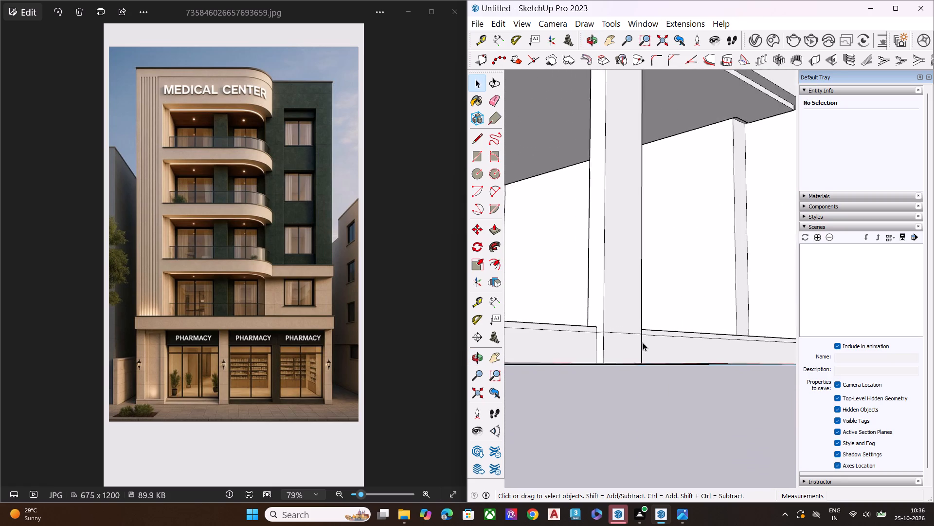
Examine the band line's edges around the ground-floor pillar bases and along the entrance step fronts.
scroll(643, 342, down, 1)
scroll(643, 342, up, 1)
scroll(643, 343, down, 15)
scroll(575, 354, up, 7)
scroll(570, 350, down, 1)
scroll(571, 350, up, 2)
scroll(572, 350, down, 1)
scroll(577, 350, up, 1)
scroll(637, 340, up, 1)
scroll(637, 340, down, 1)
scroll(636, 340, up, 3)
scroll(633, 340, down, 1)
scroll(632, 340, up, 4)
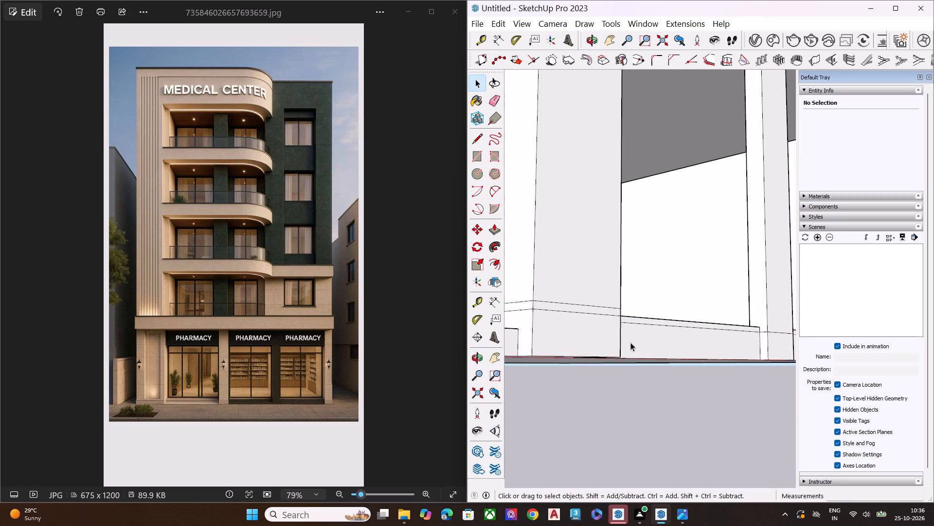
middle_drag(589, 331, 414, 375)
scroll(539, 323, up, 6)
scroll(540, 321, down, 4)
scroll(540, 321, up, 2)
middle_drag(566, 348, 474, 348)
scroll(543, 332, up, 3)
scroll(560, 329, down, 1)
scroll(561, 329, up, 3)
scroll(563, 329, down, 1)
scroll(563, 329, up, 2)
click(575, 313)
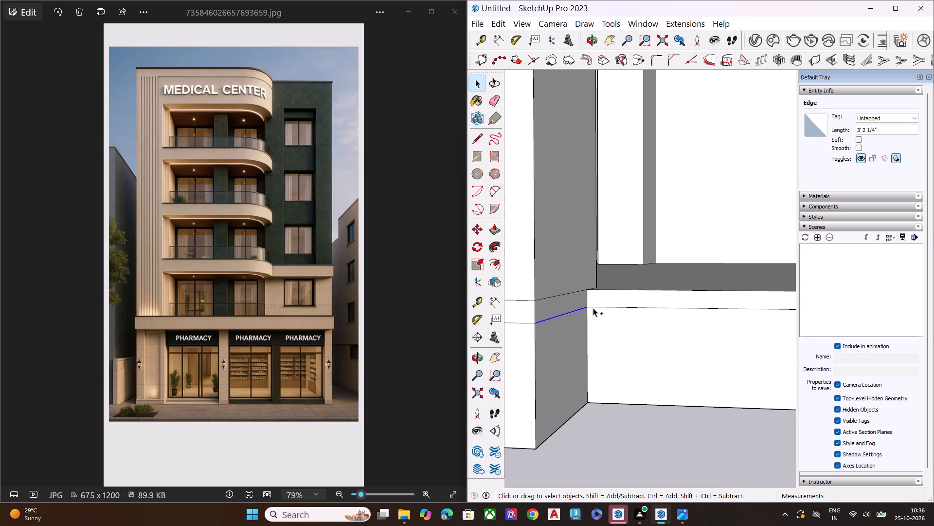
ctrl+click(594, 308)
scroll(616, 324, down, 2)
scroll(618, 326, up, 1)
scroll(618, 326, down, 8)
key(space)
click(606, 390)
middle_drag(559, 384, 769, 350)
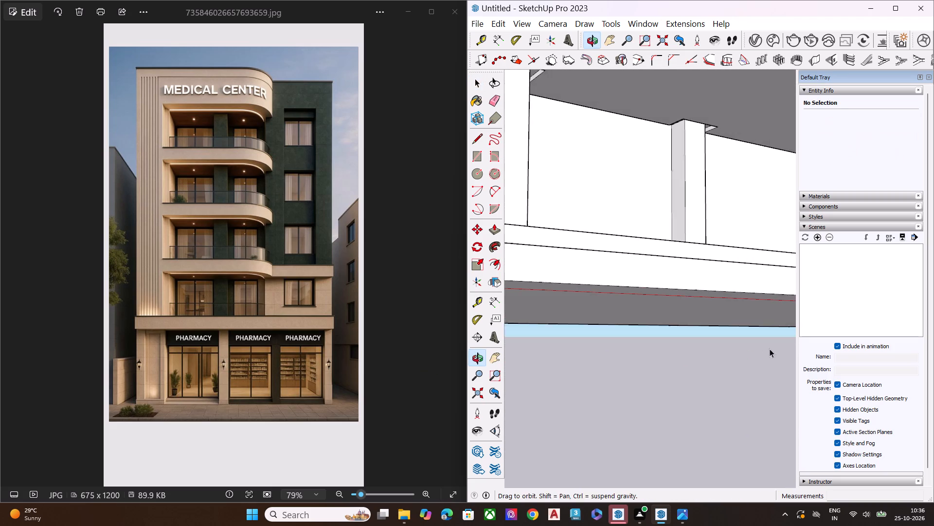
scroll(456, 334, down, 8)
scroll(611, 323, down, 8)
scroll(610, 363, down, 4)
scroll(657, 344, up, 3)
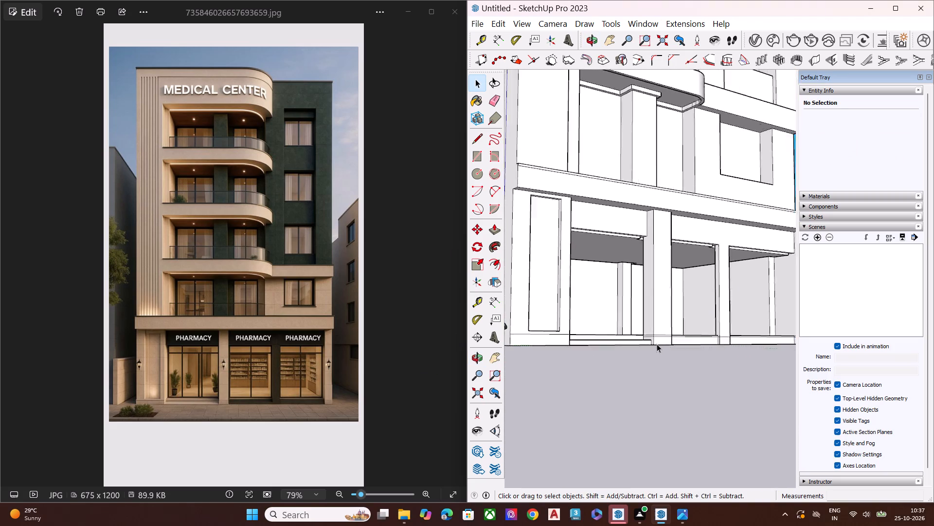
Draw a horizontal line across the full front face of the wide pillar's base, just below the existing band line.
scroll(657, 344, up, 4)
scroll(657, 344, down, 1)
scroll(657, 344, up, 1)
scroll(661, 330, down, 1)
scroll(661, 330, up, 8)
middle_drag(655, 337, 626, 350)
scroll(623, 350, up, 1)
key(l)
scroll(641, 340, up, 2)
scroll(641, 340, down, 1)
scroll(641, 340, up, 1)
scroll(641, 340, down, 1)
scroll(641, 340, up, 2)
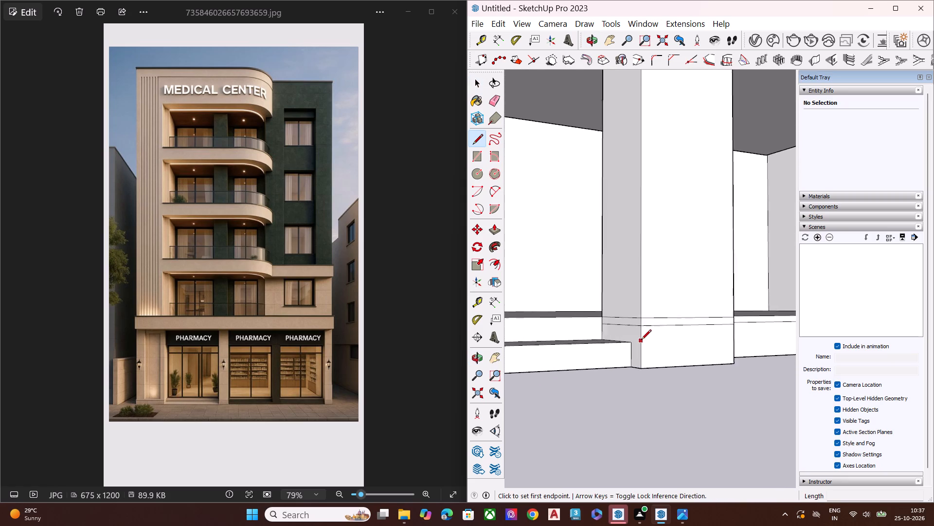
scroll(641, 340, up, 3)
scroll(646, 336, down, 2)
scroll(646, 336, up, 4)
scroll(650, 336, down, 1)
scroll(652, 336, up, 1)
scroll(661, 338, down, 2)
scroll(661, 338, up, 3)
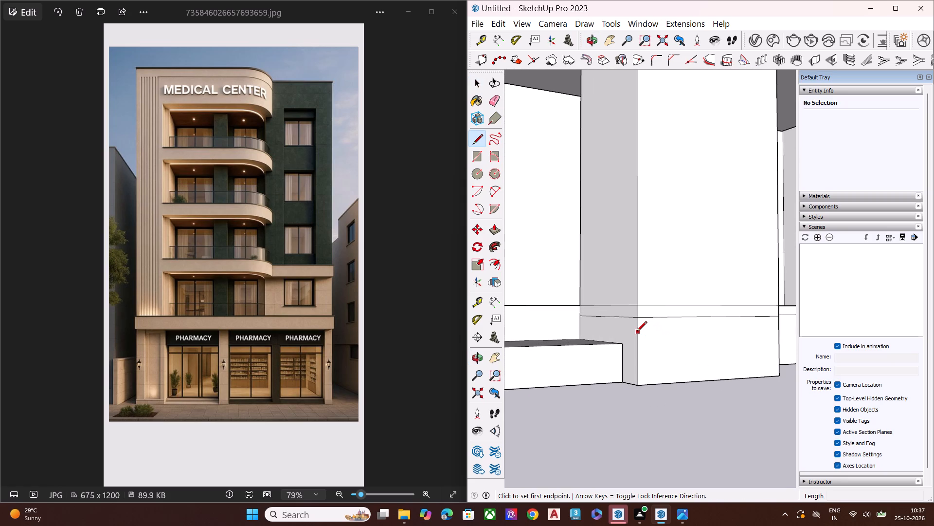
click(637, 331)
scroll(633, 348, down, 2)
scroll(627, 351, up, 1)
scroll(625, 352, down, 4)
middle_drag(678, 361, 537, 372)
scroll(672, 344, up, 3)
scroll(688, 344, down, 1)
scroll(689, 345, up, 2)
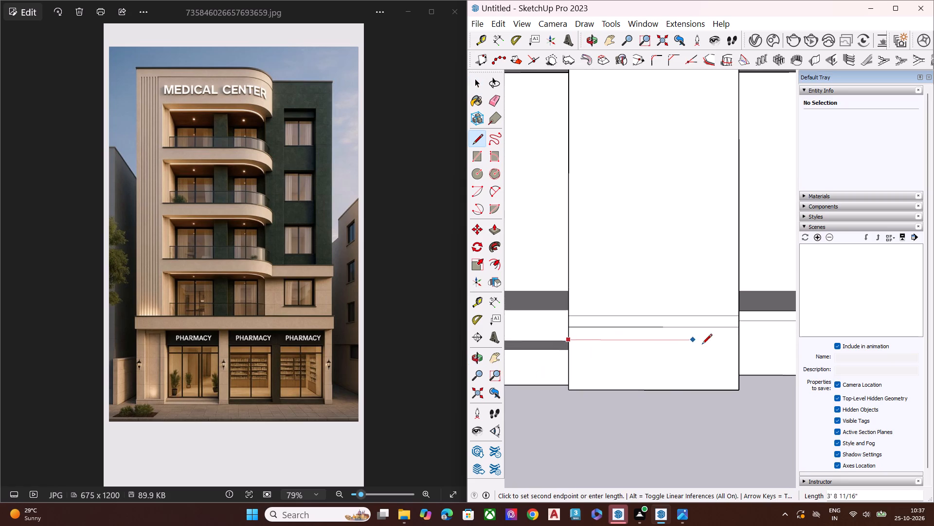
click(740, 341)
Continue the lower line about 3' 2" across the wide pillar's side face back to the entrance step.
middle_drag(733, 348, 512, 358)
scroll(639, 346, up, 1)
scroll(652, 343, down, 1)
scroll(653, 343, up, 3)
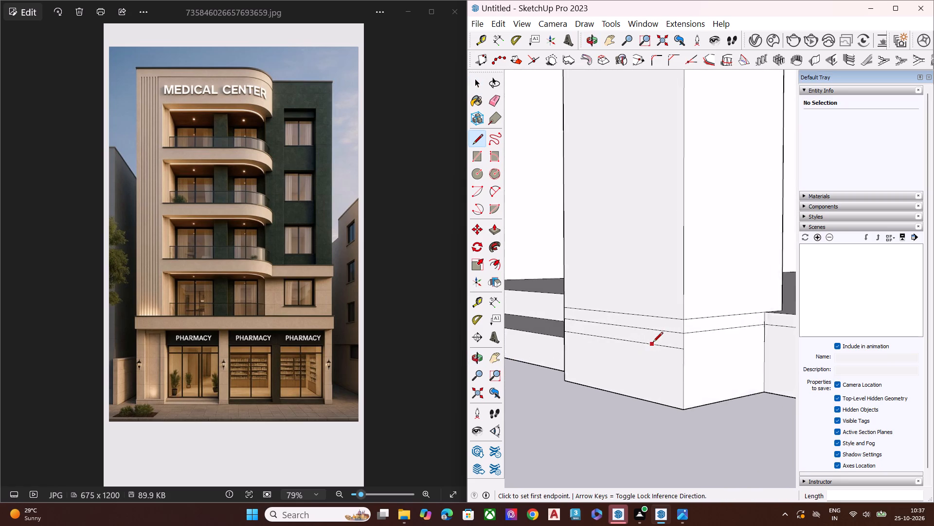
click(686, 351)
scroll(587, 386, down, 11)
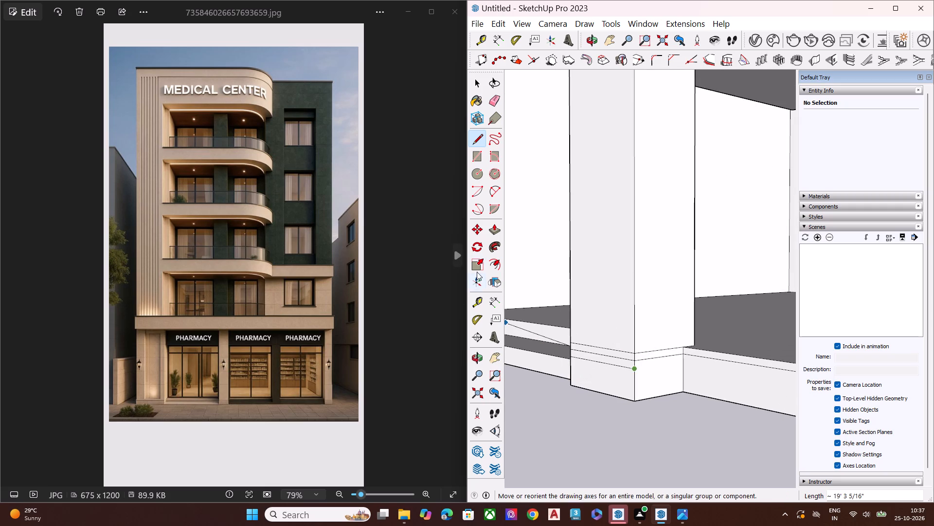
scroll(546, 256, down, 6)
scroll(612, 314, up, 8)
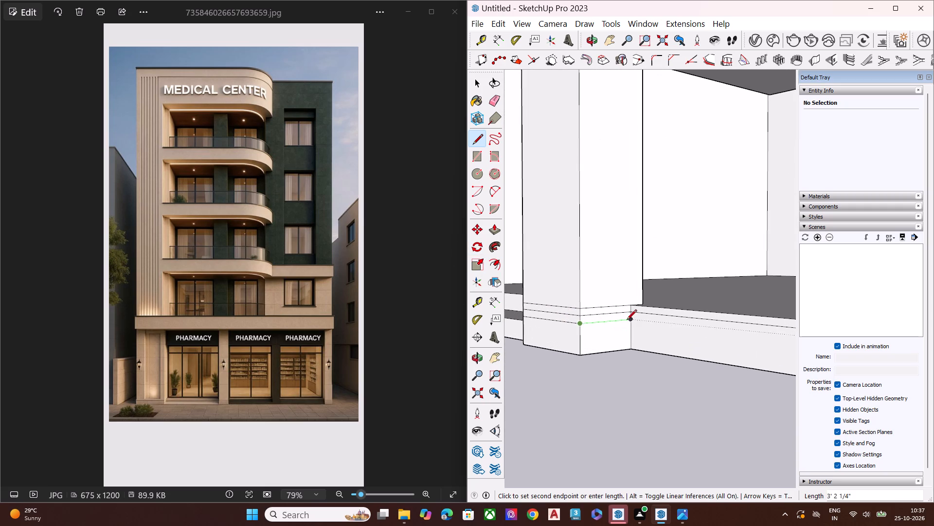
click(629, 320)
Draw the lower line about 17' long across the step front from the wide pillar to the next pillar.
scroll(620, 290, down, 3)
scroll(620, 290, up, 1)
scroll(620, 290, down, 1)
scroll(620, 290, up, 1)
scroll(620, 290, down, 2)
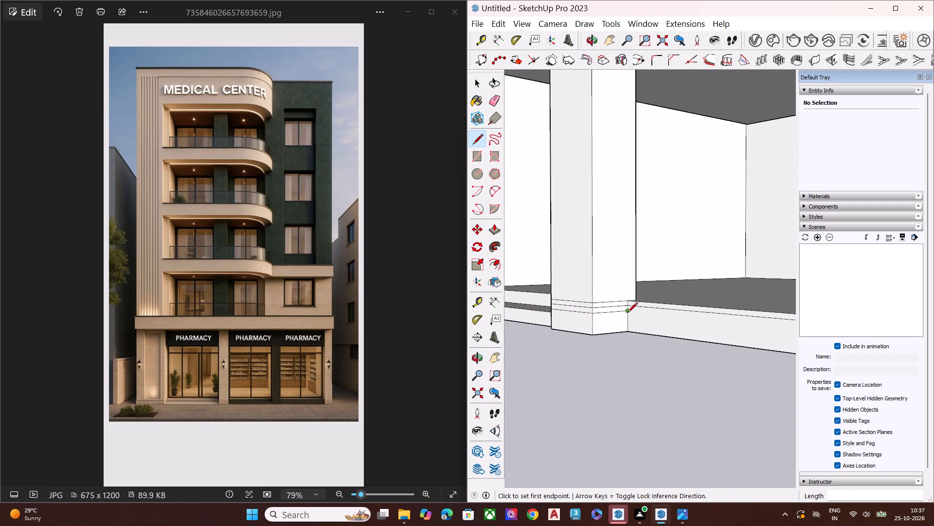
click(628, 313)
scroll(546, 320, down, 3)
scroll(543, 325, up, 3)
scroll(543, 327, down, 3)
middle_drag(562, 359, 765, 339)
scroll(604, 322, down, 7)
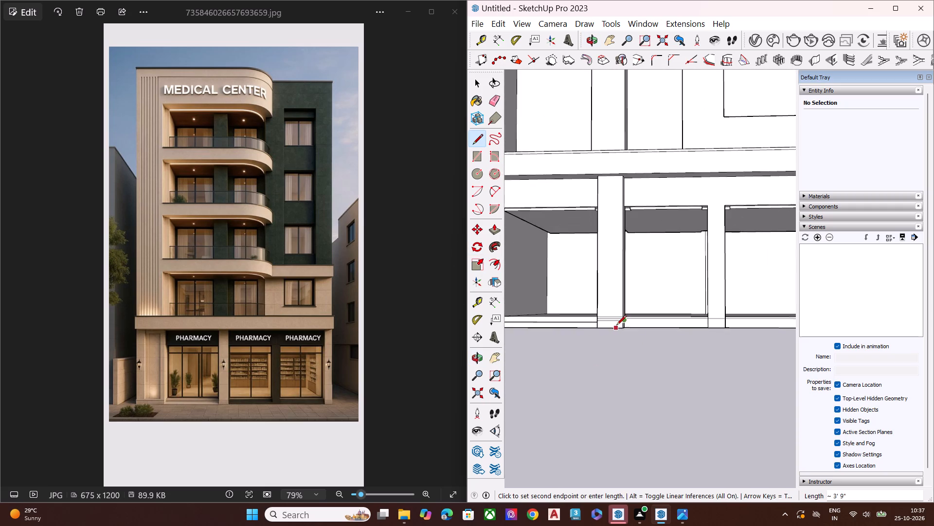
scroll(649, 338, down, 5)
scroll(684, 329, up, 1)
scroll(691, 329, down, 1)
scroll(693, 329, up, 9)
scroll(682, 322, down, 3)
scroll(682, 322, up, 12)
scroll(690, 317, down, 2)
scroll(690, 317, up, 1)
scroll(690, 317, down, 1)
scroll(690, 317, up, 1)
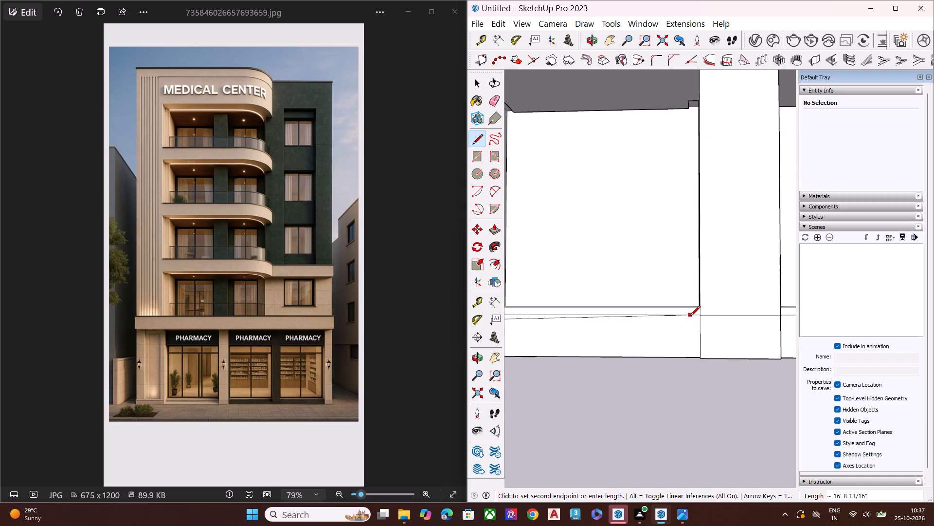
middle_drag(692, 319, 729, 312)
scroll(697, 325, up, 1)
scroll(684, 326, down, 1)
scroll(684, 326, up, 2)
scroll(684, 326, down, 1)
scroll(684, 326, up, 3)
scroll(684, 326, down, 2)
scroll(684, 326, up, 1)
middle_drag(703, 324, 736, 318)
scroll(733, 318, up, 6)
scroll(688, 318, down, 1)
scroll(688, 318, up, 1)
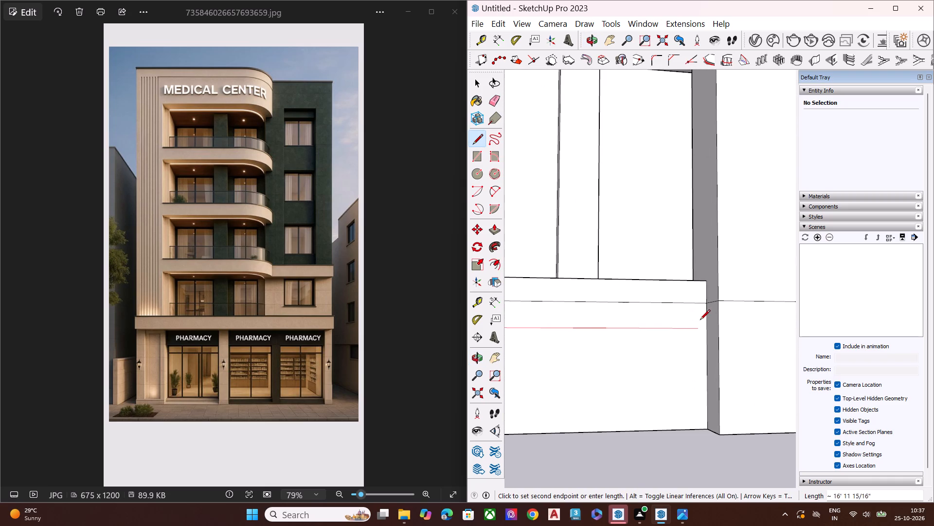
click(706, 328)
Continue the lower line around the next pillar's near side face and across its full front face.
click(706, 329)
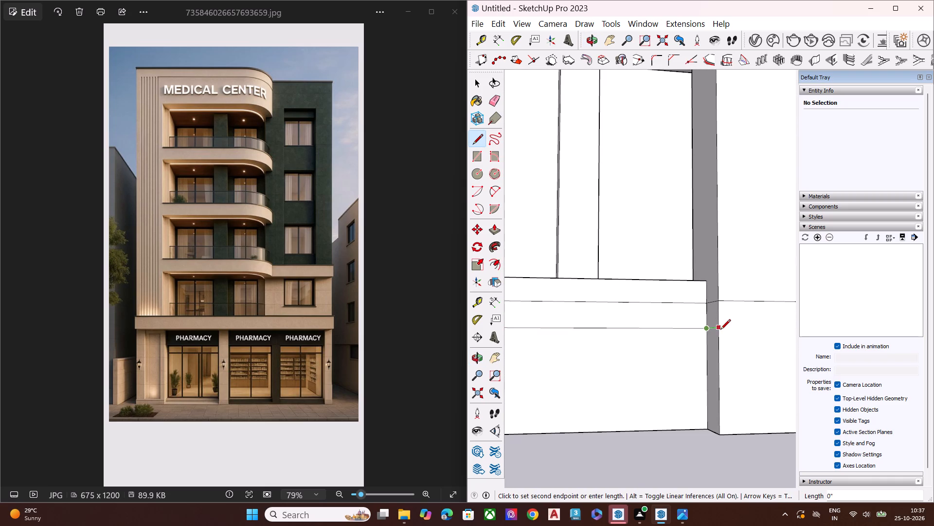
click(721, 330)
click(719, 329)
scroll(621, 352, down, 1)
scroll(620, 352, up, 1)
scroll(611, 357, down, 1)
scroll(604, 362, up, 1)
scroll(603, 363, down, 5)
scroll(560, 371, down, 1)
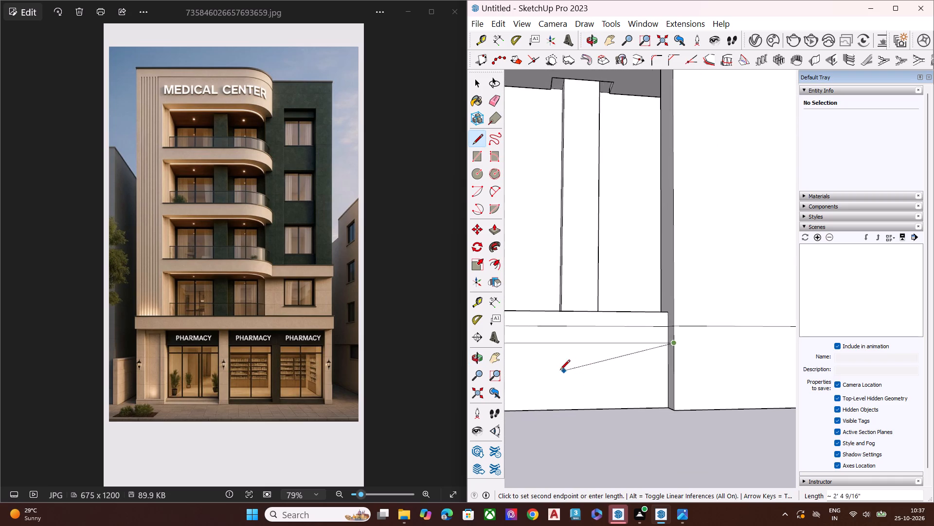
scroll(559, 371, up, 1)
scroll(559, 371, down, 6)
scroll(702, 360, up, 7)
scroll(705, 358, down, 1)
scroll(705, 358, up, 1)
click(715, 350)
Continue the lower line about 7 1/2" across that pillar's other side face back to the step front.
middle_drag(726, 359, 672, 366)
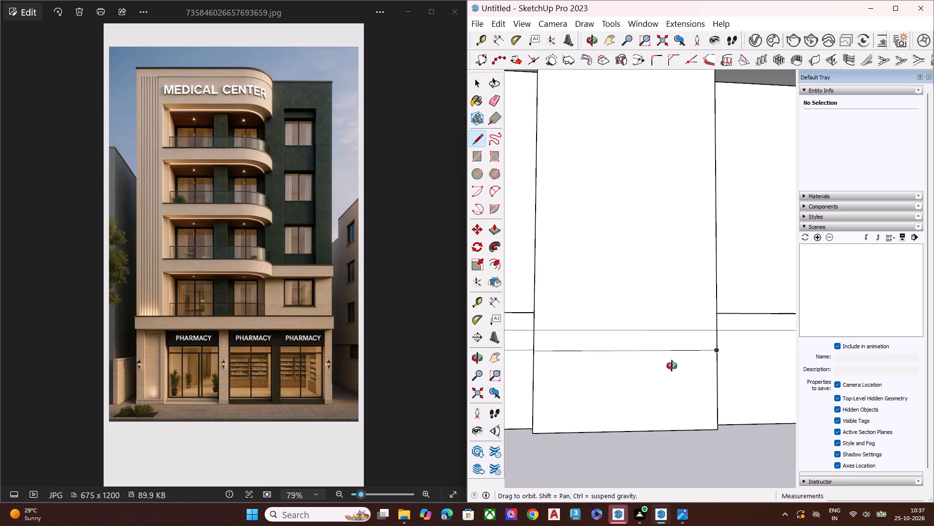
middle_drag(672, 366, 523, 376)
scroll(678, 349, up, 1)
scroll(718, 334, down, 1)
click(708, 354)
click(721, 352)
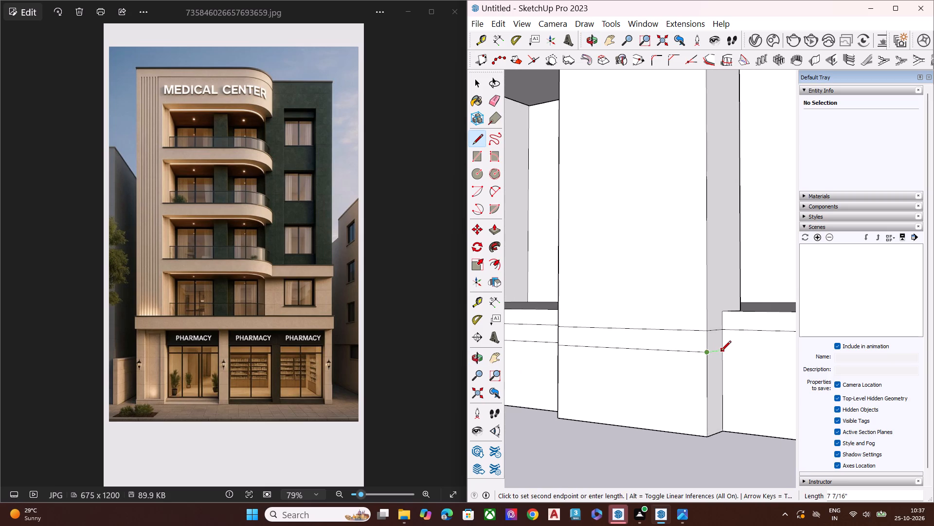
Draw the lower line about 24' 6" long across the step front from this pillar to the end pillar.
scroll(633, 346, down, 2)
scroll(627, 346, up, 1)
scroll(621, 346, down, 4)
click(684, 351)
scroll(647, 396, down, 3)
scroll(583, 389, up, 1)
scroll(573, 388, down, 1)
scroll(573, 388, up, 1)
scroll(573, 388, down, 3)
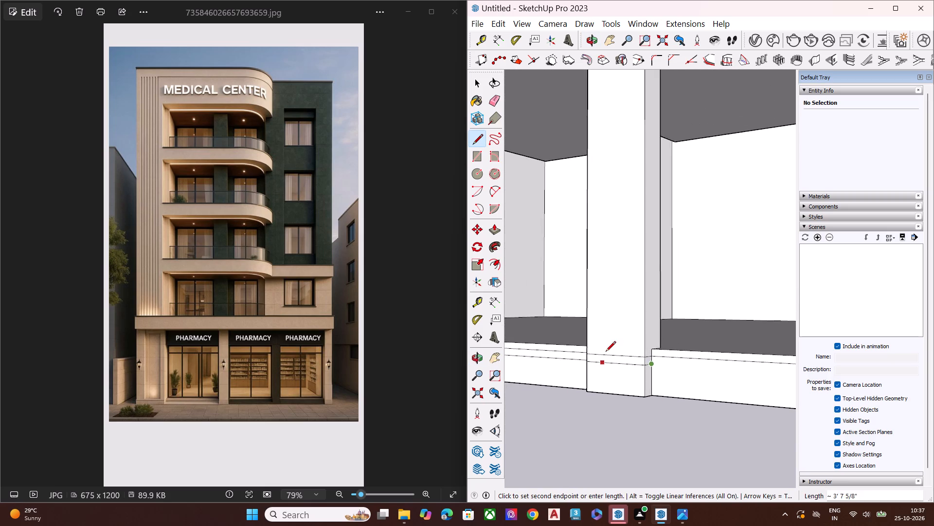
scroll(589, 345, down, 2)
scroll(582, 345, up, 2)
scroll(575, 345, down, 6)
scroll(578, 341, up, 1)
scroll(580, 341, down, 5)
middle_drag(618, 375, 724, 376)
scroll(539, 320, down, 2)
scroll(539, 320, up, 2)
scroll(538, 321, down, 1)
scroll(538, 322, up, 1)
scroll(537, 325, down, 2)
middle_drag(575, 363, 667, 351)
scroll(529, 331, down, 7)
scroll(597, 355, up, 3)
scroll(618, 355, down, 1)
scroll(619, 355, up, 2)
scroll(620, 355, down, 1)
scroll(620, 355, up, 7)
scroll(651, 340, down, 1)
scroll(653, 339, up, 1)
scroll(655, 339, down, 2)
scroll(658, 339, up, 5)
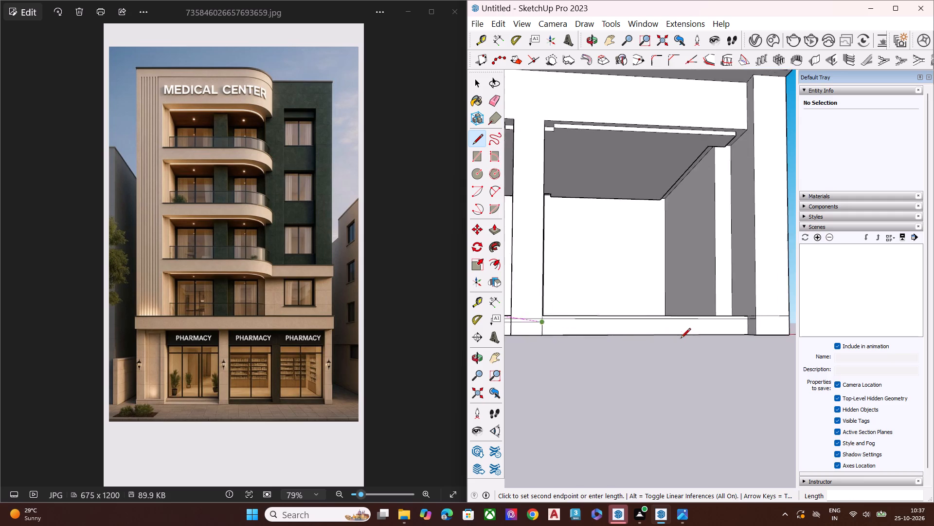
scroll(681, 339, up, 2)
scroll(727, 331, up, 10)
scroll(755, 315, down, 1)
scroll(756, 315, up, 3)
scroll(763, 315, down, 1)
scroll(764, 314, up, 1)
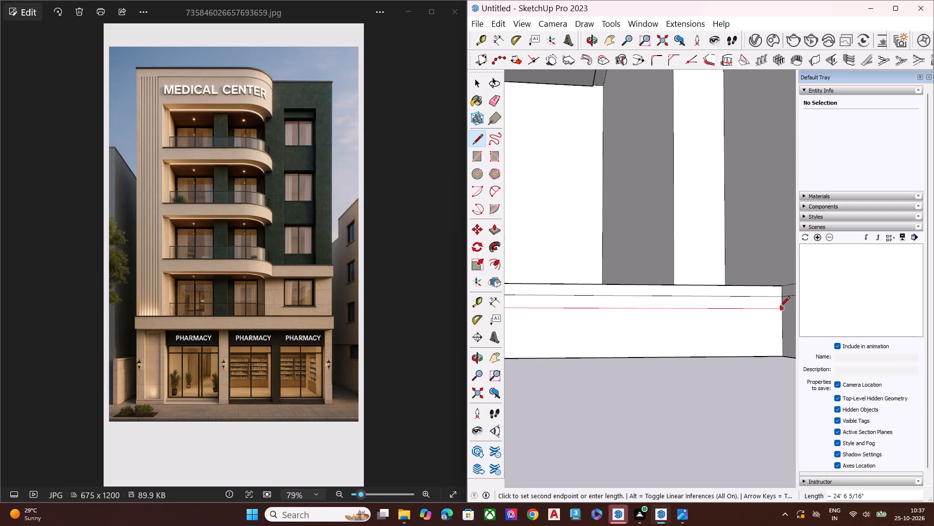
click(780, 307)
Continue the lower line about 3' 2" across the end pillar's side face to its front corner.
scroll(599, 315, down, 7)
scroll(550, 319, up, 1)
middle_drag(617, 329, 704, 329)
scroll(707, 317, up, 4)
scroll(702, 312, down, 1)
scroll(697, 310, up, 2)
scroll(688, 310, down, 1)
scroll(687, 310, up, 3)
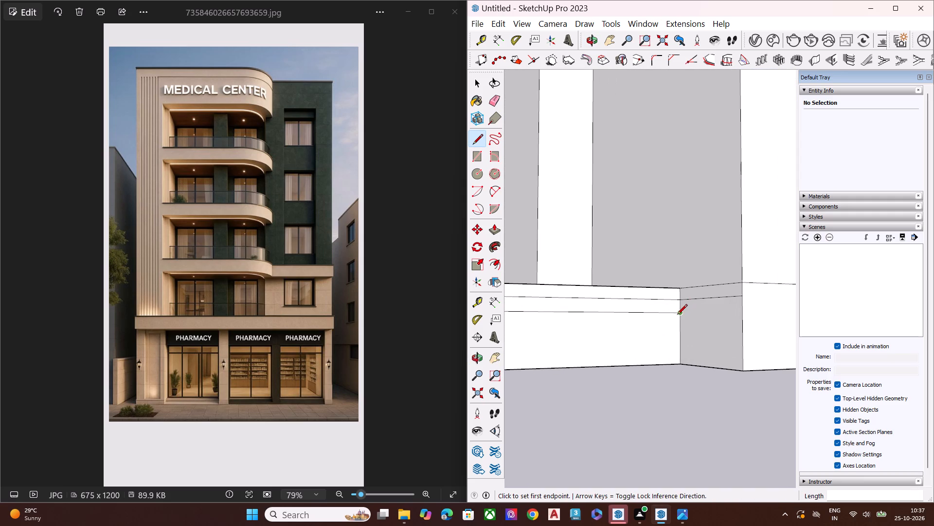
click(679, 314)
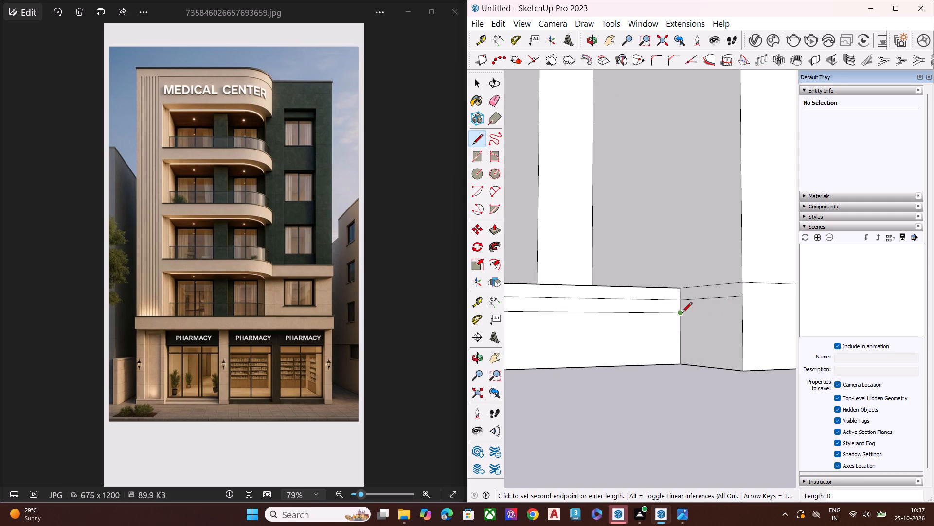
click(682, 313)
key(space)
key(l)
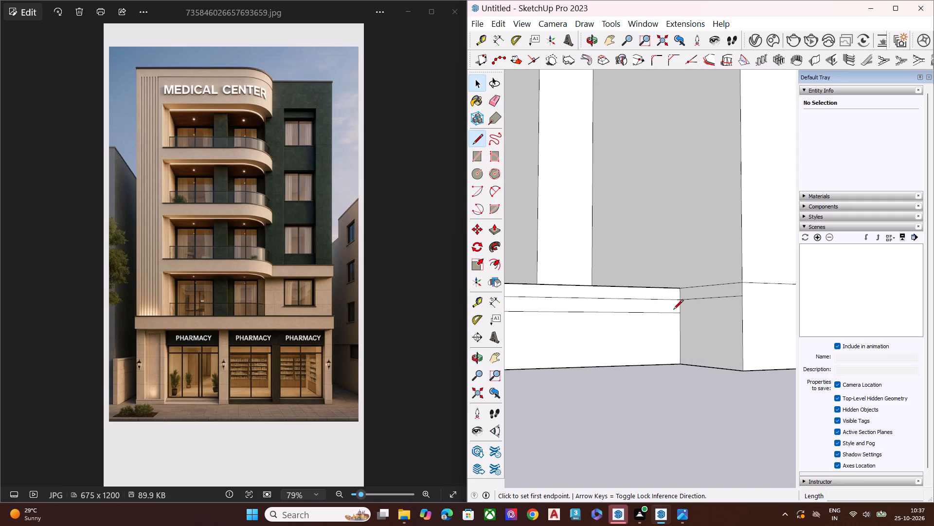
click(679, 314)
click(741, 311)
key(space)
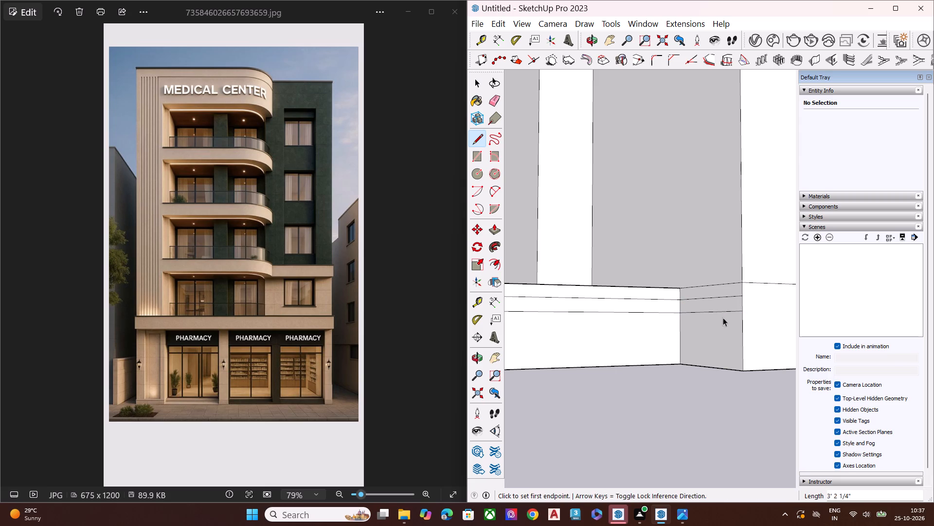
Continue the lower line about 4' 1" across the end pillar's full front face.
scroll(672, 322, down, 7)
middle_drag(710, 323, 675, 336)
scroll(713, 321, up, 12)
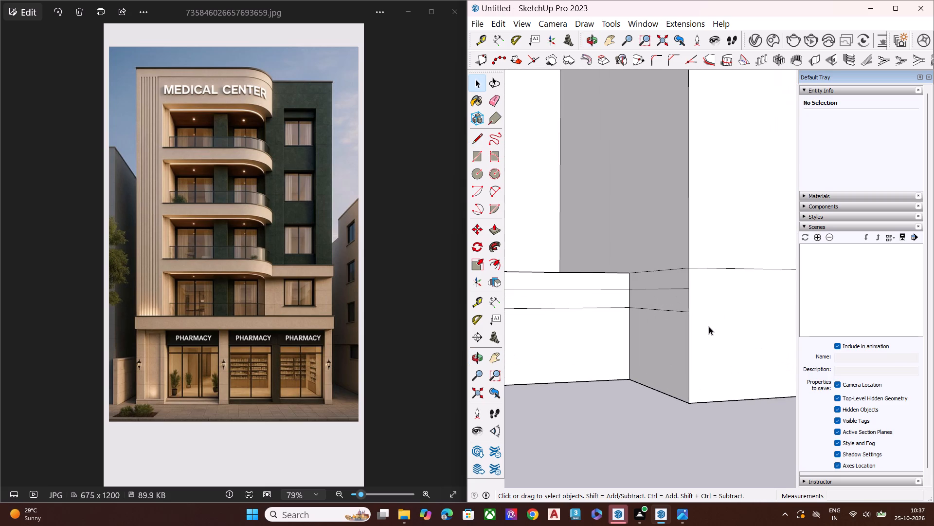
key(l)
click(690, 313)
scroll(535, 345, down, 5)
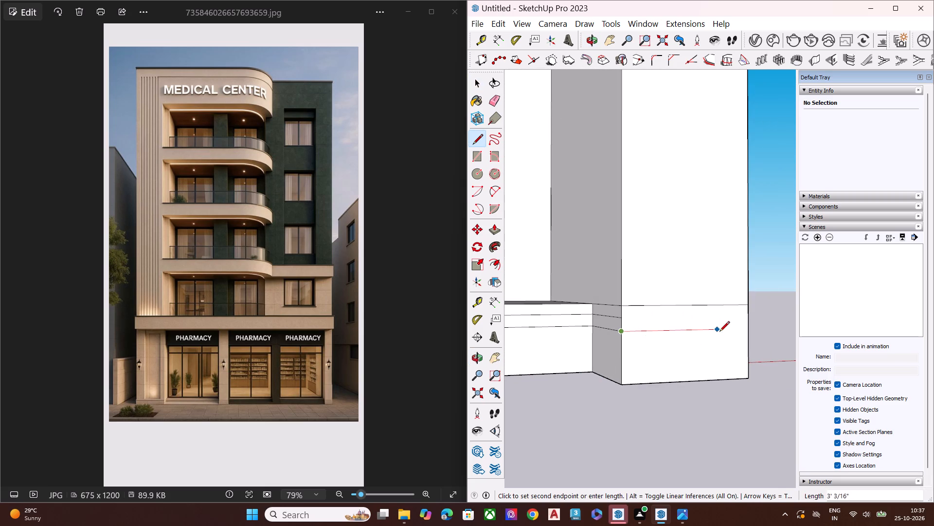
click(750, 331)
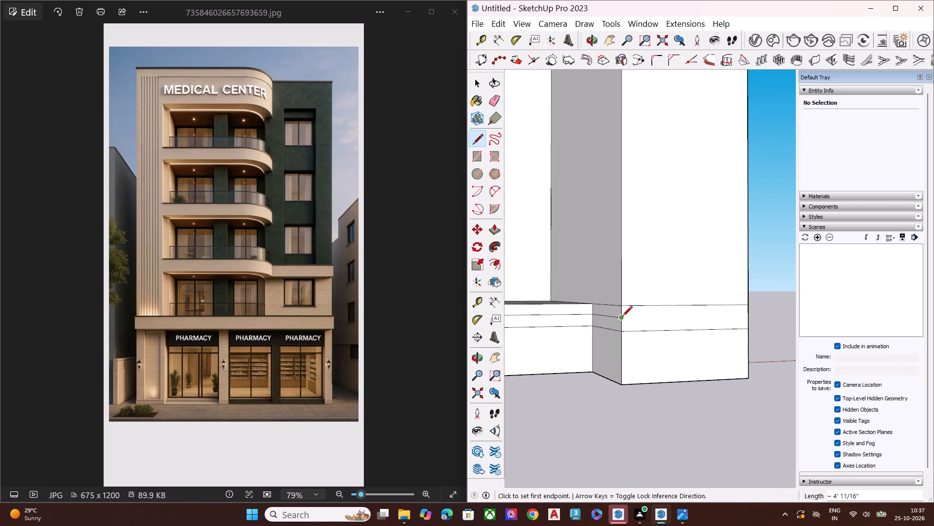
Continue the line just above the lower one across the end pillar's full front face.
click(622, 317)
click(747, 319)
key(space)
click(757, 318)
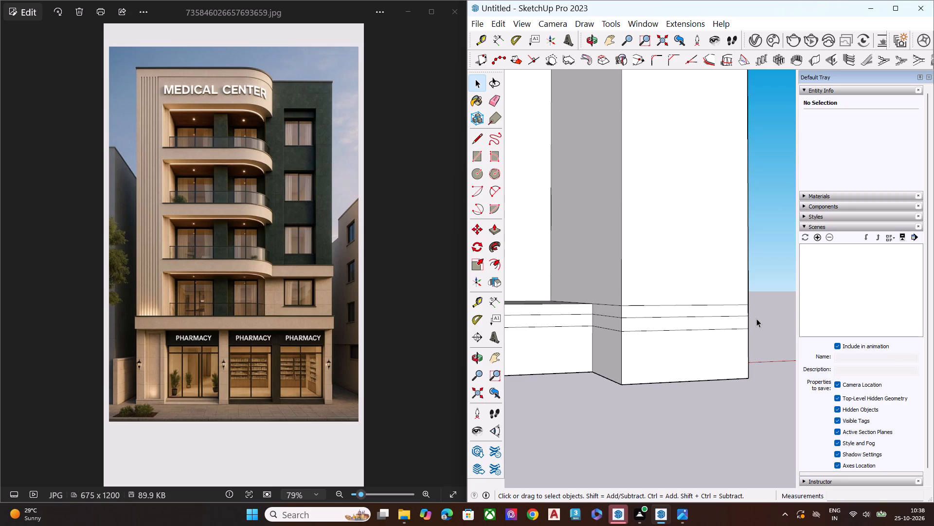
Continue the lower line about 4' across the wide pillar's side face beside the entrance, back to the upper step.
scroll(602, 296, down, 6)
scroll(592, 365, up, 2)
scroll(599, 384, down, 1)
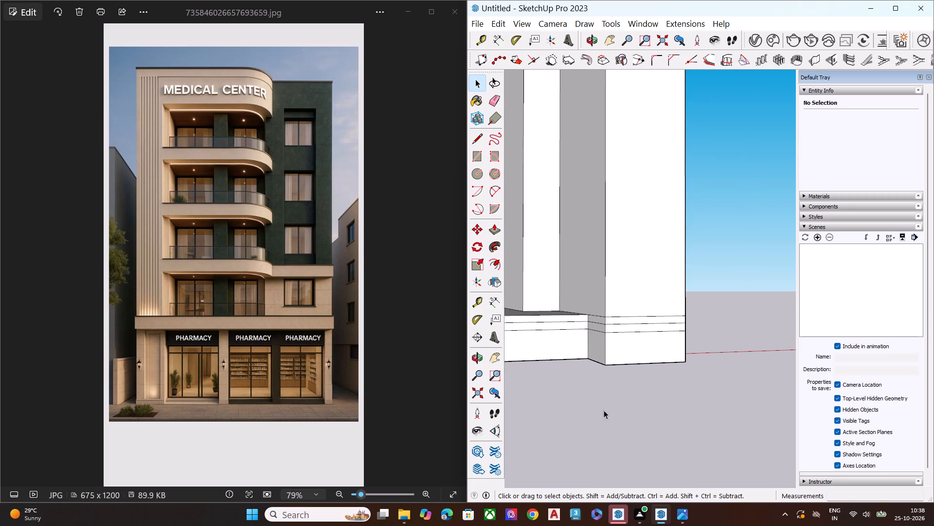
scroll(607, 411, down, 1)
scroll(610, 412, up, 1)
scroll(611, 413, down, 9)
scroll(675, 409, down, 13)
scroll(602, 408, down, 2)
scroll(609, 408, up, 3)
scroll(610, 409, down, 6)
scroll(611, 418, up, 1)
scroll(612, 418, down, 3)
scroll(628, 424, up, 2)
scroll(630, 425, down, 5)
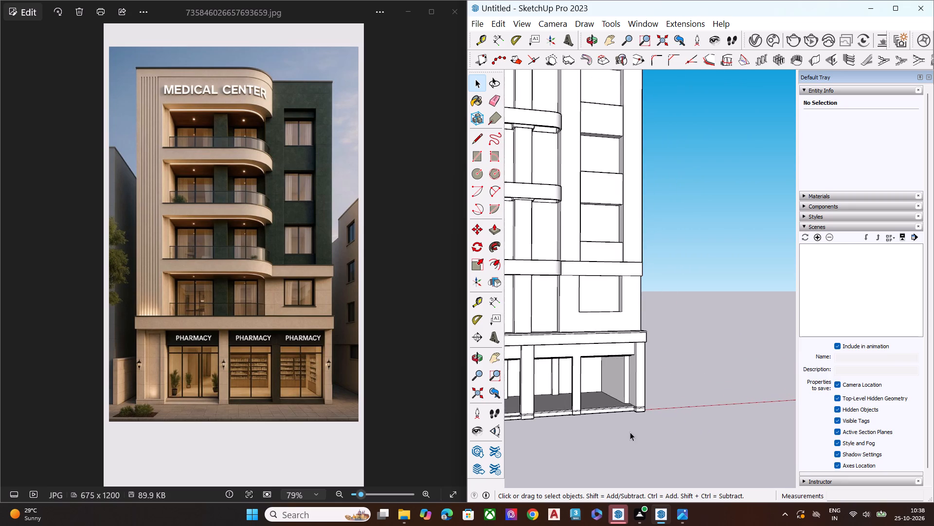
scroll(594, 418, down, 3)
scroll(607, 418, up, 1)
scroll(611, 418, down, 5)
scroll(616, 418, up, 1)
scroll(616, 418, down, 2)
scroll(509, 432, up, 10)
middle_drag(512, 428, 579, 410)
scroll(575, 417, up, 1)
scroll(575, 417, down, 2)
scroll(575, 417, up, 5)
scroll(563, 422, down, 1)
scroll(563, 422, up, 2)
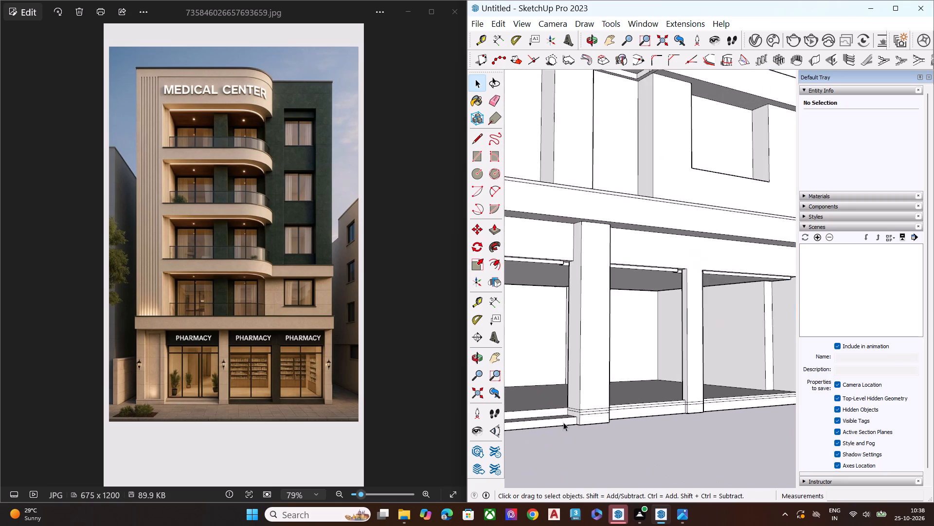
scroll(561, 413, up, 16)
scroll(561, 418, down, 1)
scroll(561, 418, up, 4)
scroll(575, 408, down, 2)
scroll(575, 408, up, 6)
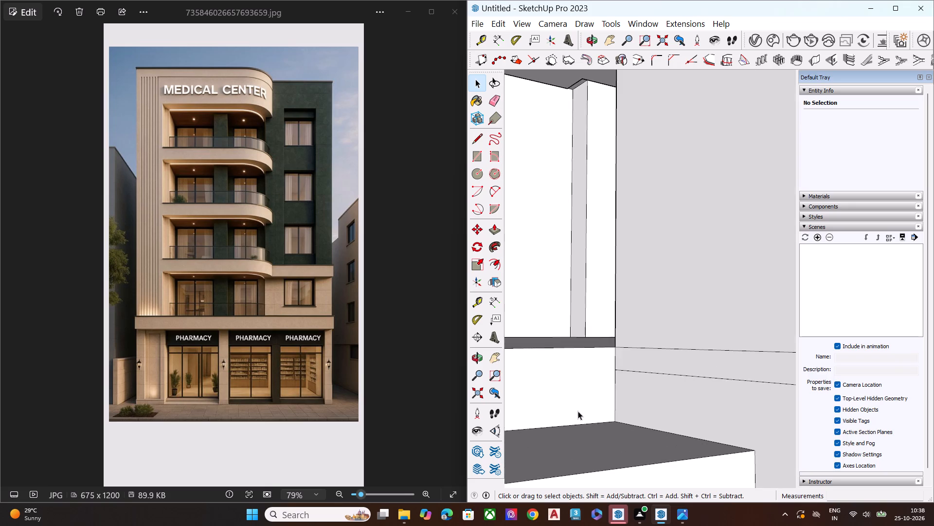
scroll(578, 411, down, 2)
scroll(584, 412, up, 1)
scroll(589, 414, down, 4)
middle_drag(572, 416, 625, 415)
scroll(618, 413, up, 6)
scroll(551, 411, down, 5)
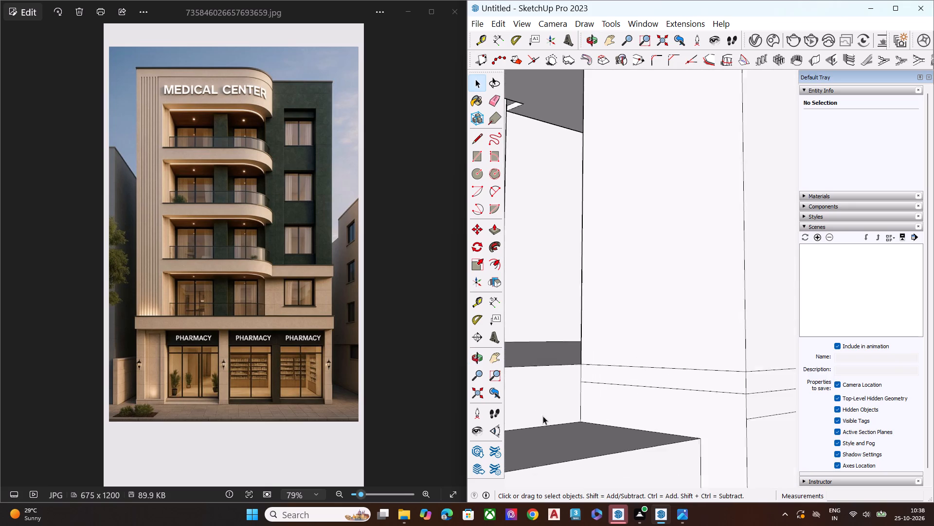
scroll(543, 416, down, 3)
scroll(681, 414, up, 5)
key(semicolon)
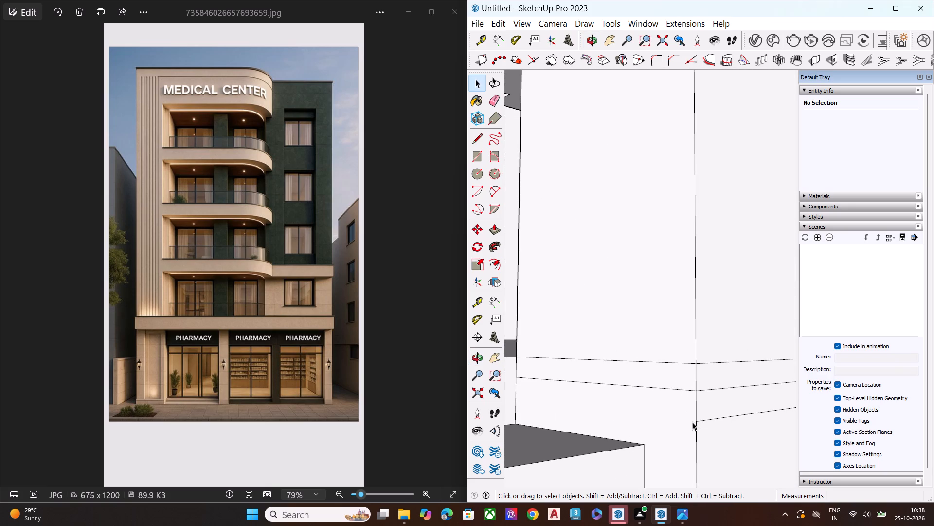
key(l)
click(695, 421)
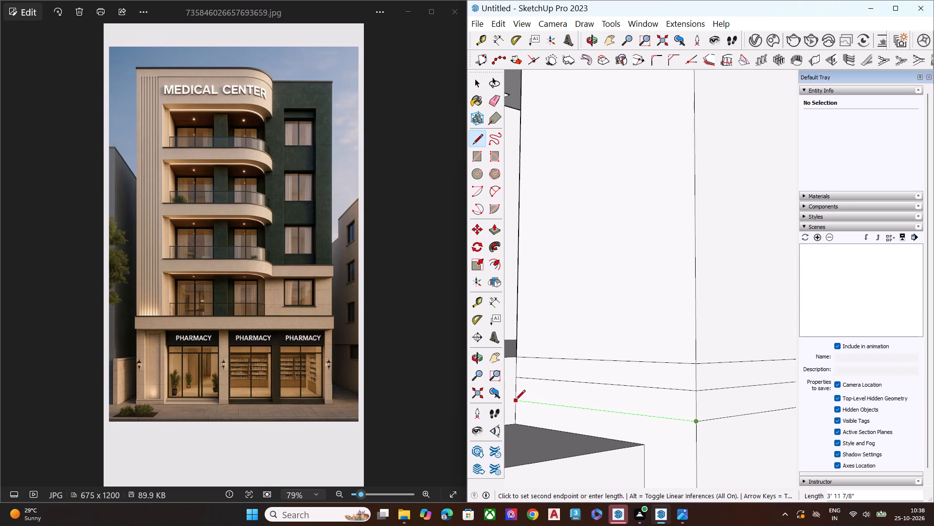
click(515, 401)
Draw the lower line about 21 1/2' long across the upper entrance step's front, from the wide pillar to the panelled pillar.
scroll(597, 403, down, 2)
scroll(606, 405, up, 1)
scroll(608, 405, down, 17)
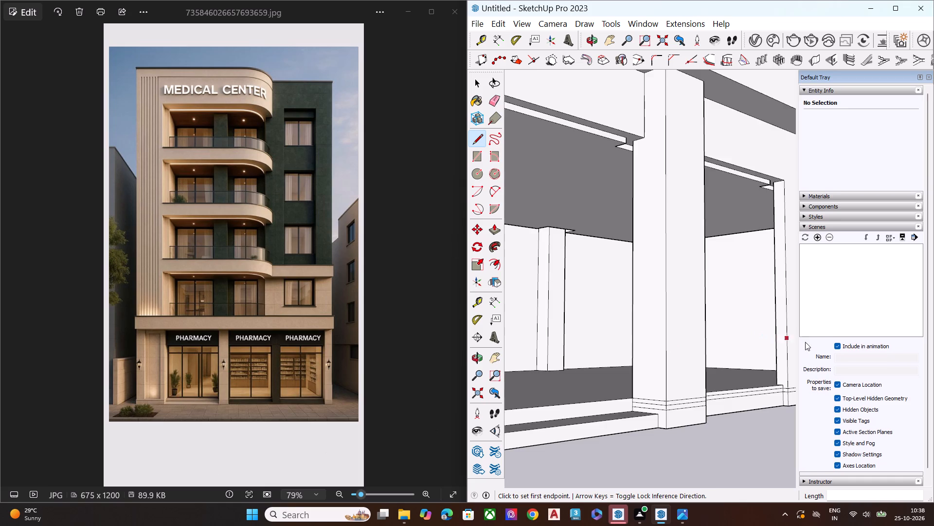
scroll(805, 342, down, 12)
middle_drag(735, 418, 591, 427)
scroll(620, 407, up, 3)
scroll(629, 407, down, 1)
scroll(629, 407, up, 1)
scroll(629, 407, down, 1)
scroll(629, 407, up, 7)
middle_drag(685, 411, 654, 395)
scroll(654, 395, up, 3)
scroll(710, 391, up, 3)
scroll(719, 391, down, 2)
scroll(721, 392, up, 2)
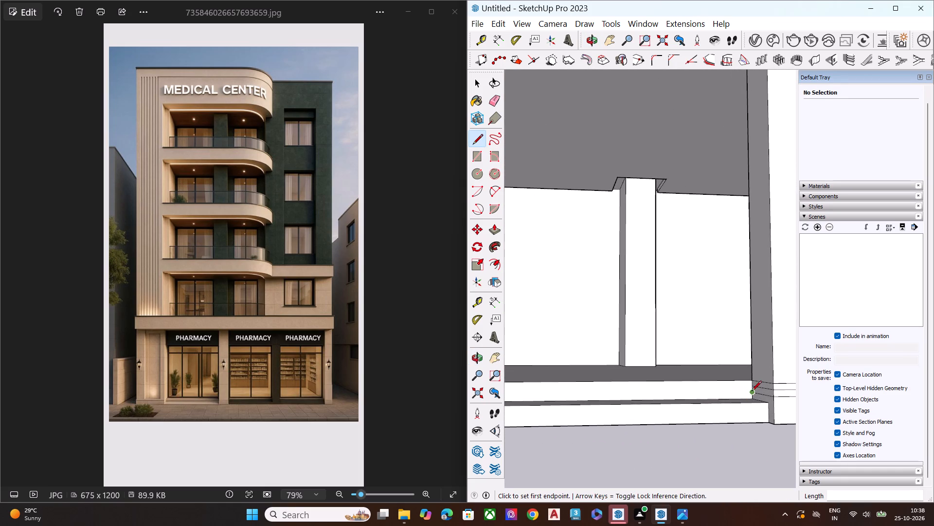
click(751, 392)
scroll(693, 393, down, 2)
scroll(697, 393, up, 2)
scroll(698, 393, down, 6)
scroll(719, 397, up, 1)
scroll(720, 397, down, 4)
middle_drag(731, 398, 548, 418)
scroll(518, 402, up, 10)
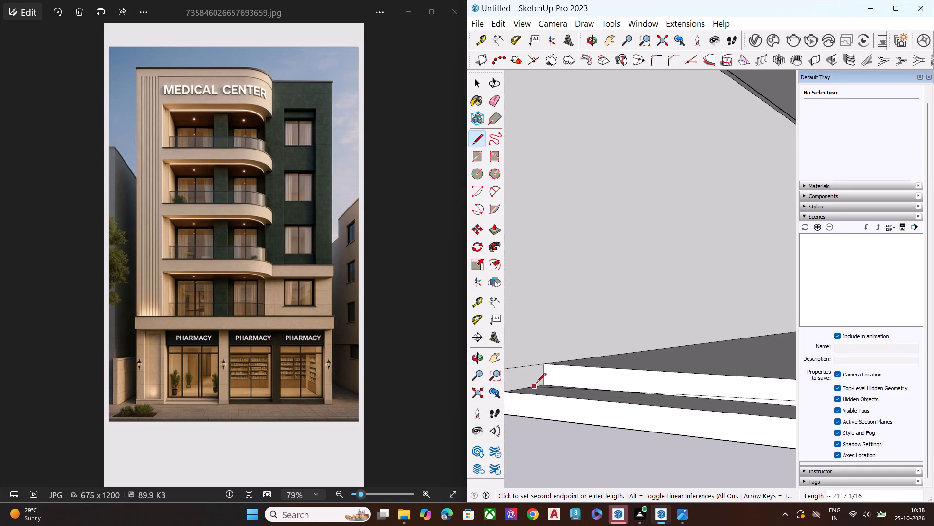
click(544, 376)
Draw the second line, just above the lower one, across the upper entrance step's front from the wide pillar to the panelled pillar.
scroll(535, 397, down, 1)
scroll(535, 397, up, 4)
scroll(538, 405, down, 2)
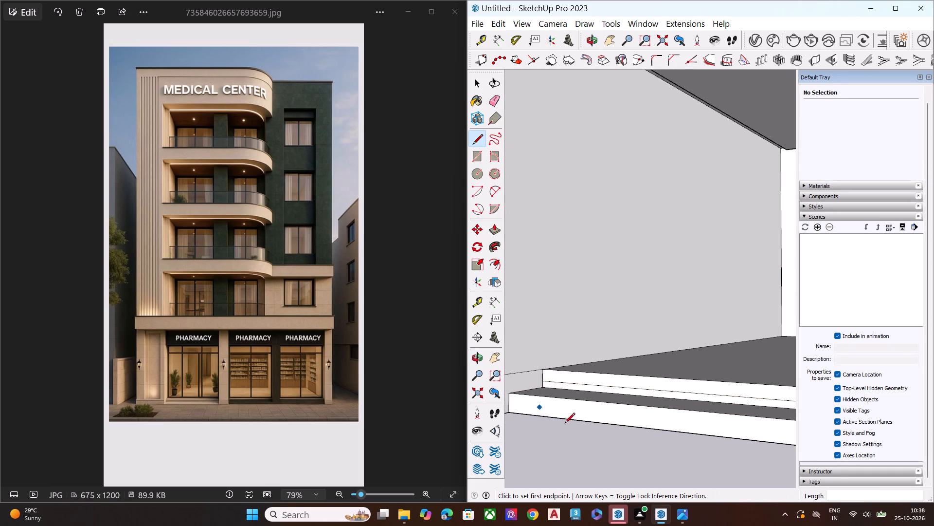
scroll(565, 424, down, 2)
middle_drag(593, 440, 681, 426)
scroll(681, 426, up, 2)
scroll(597, 427, down, 3)
scroll(596, 428, up, 1)
scroll(593, 432, down, 2)
scroll(593, 432, up, 3)
scroll(592, 432, down, 3)
middle_drag(588, 448, 717, 443)
scroll(594, 440, up, 1)
scroll(592, 441, down, 4)
middle_click(624, 448)
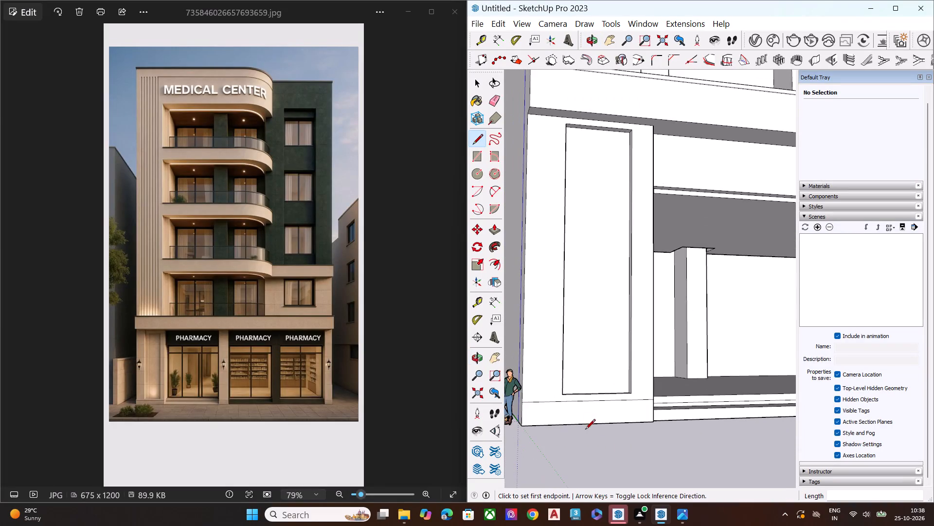
scroll(581, 430, down, 9)
scroll(691, 429, up, 19)
scroll(723, 389, up, 1)
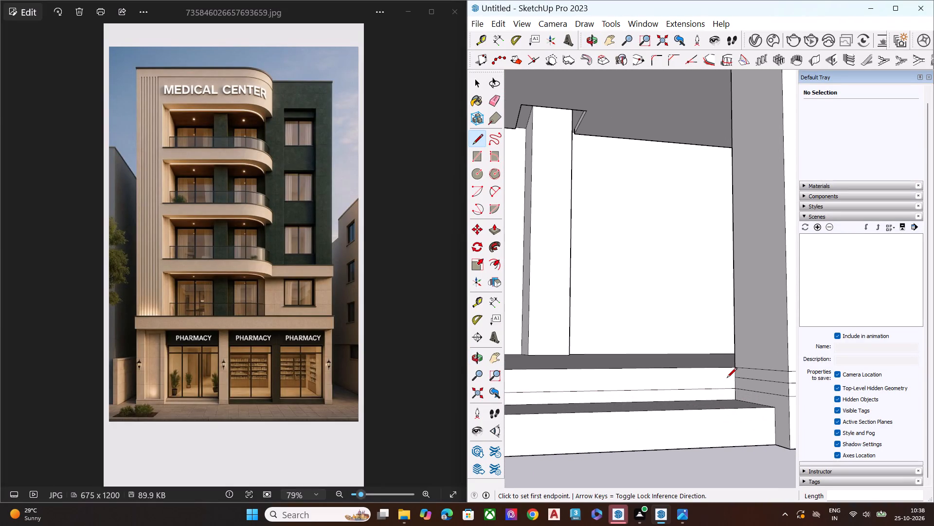
click(735, 378)
scroll(722, 372, down, 5)
scroll(723, 372, up, 1)
scroll(725, 372, down, 4)
middle_drag(712, 394, 526, 414)
scroll(692, 357, down, 7)
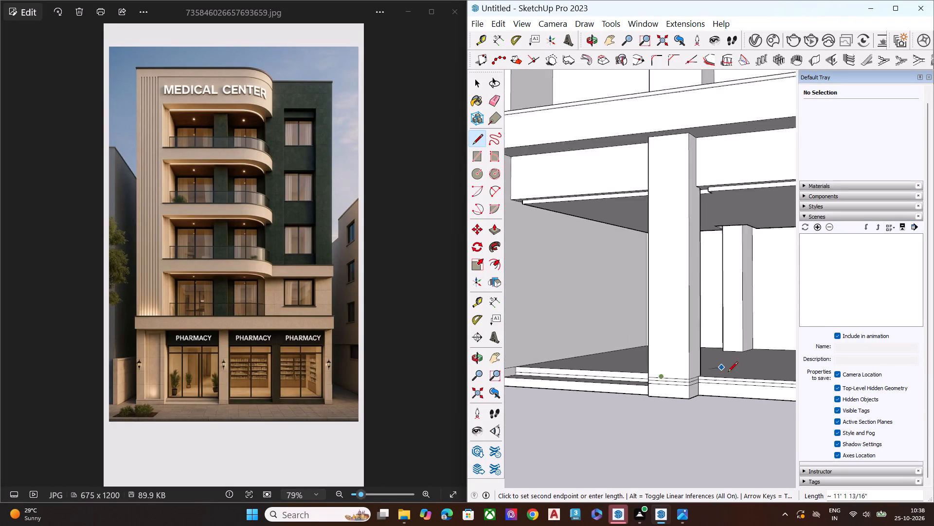
scroll(728, 373, down, 3)
scroll(568, 376, up, 2)
scroll(573, 373, down, 1)
scroll(574, 372, up, 1)
scroll(576, 371, down, 2)
scroll(576, 371, up, 7)
scroll(559, 367, down, 1)
scroll(559, 367, up, 10)
click(551, 374)
Push the strip between the two lines on the upper entrance step's front inward to form a recessed groove.
key(space)
click(565, 382)
middle_drag(598, 406, 499, 441)
scroll(672, 414, up, 7)
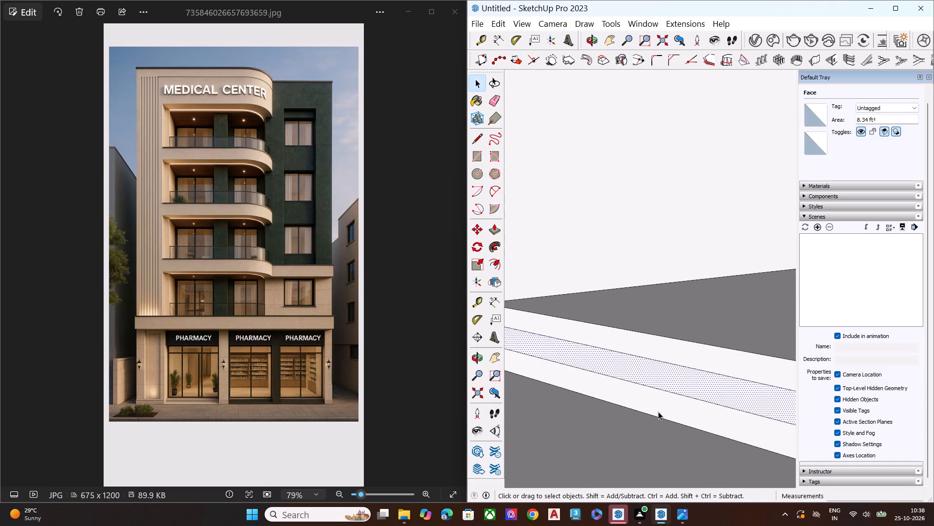
key(p)
click(660, 376)
click(675, 373)
key(space)
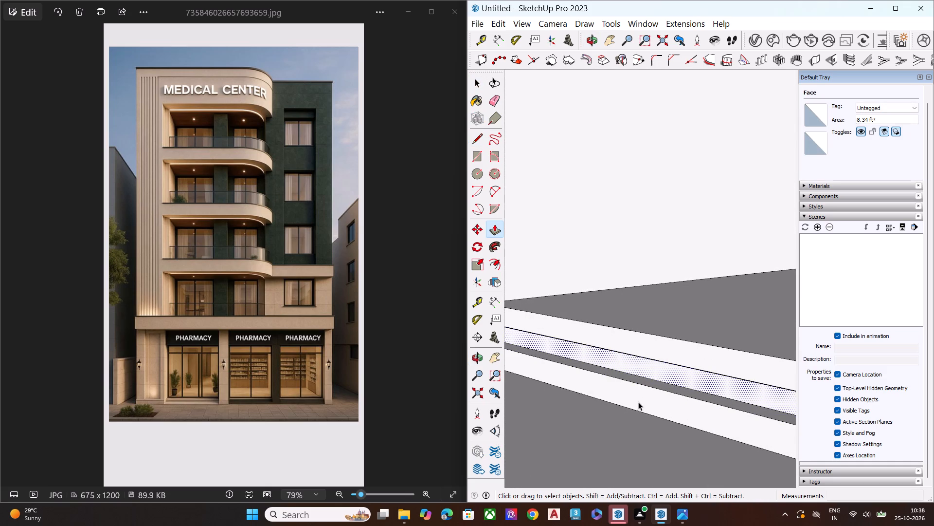
scroll(660, 389, down, 7)
scroll(629, 413, down, 2)
scroll(613, 416, up, 3)
scroll(612, 416, down, 2)
scroll(611, 416, up, 1)
scroll(605, 417, down, 3)
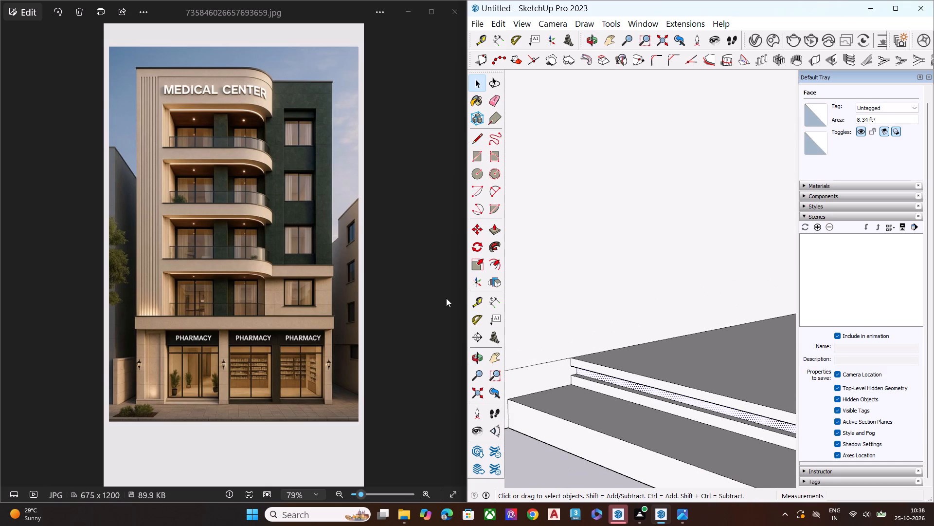
Look over the neighbouring façade reference image in the photo viewer and return to the medical center image.
click(446, 298)
click(39, 251)
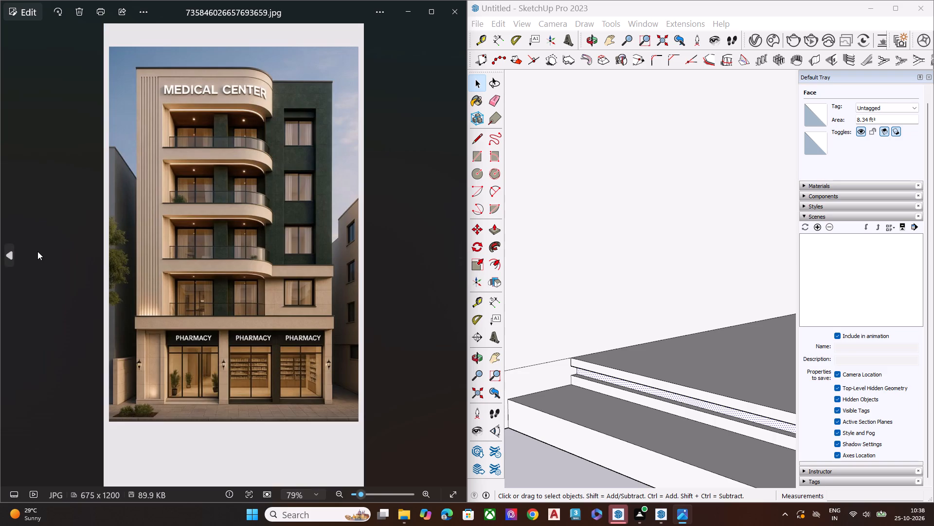
click(414, 290)
click(449, 262)
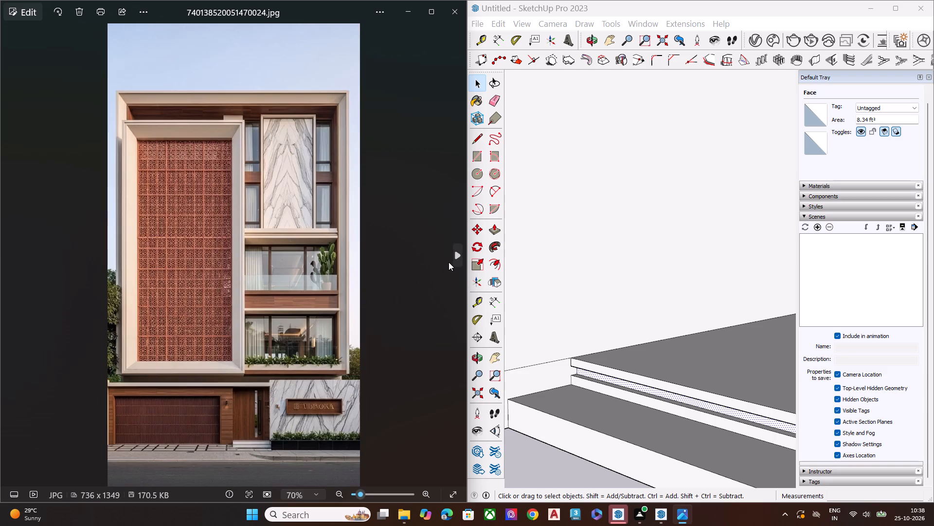
scroll(204, 280, down, 1)
scroll(201, 281, up, 9)
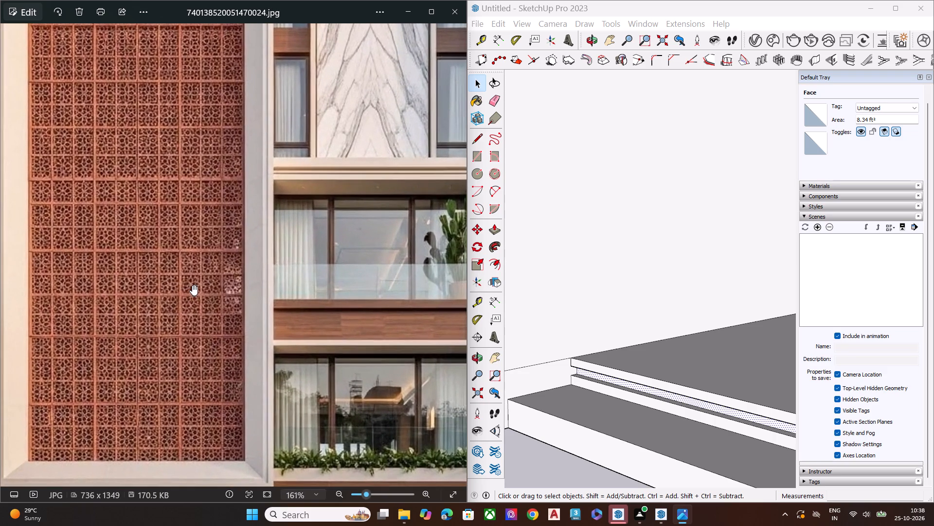
scroll(192, 285, down, 3)
scroll(192, 285, up, 1)
scroll(192, 285, down, 9)
click(155, 301)
click(27, 285)
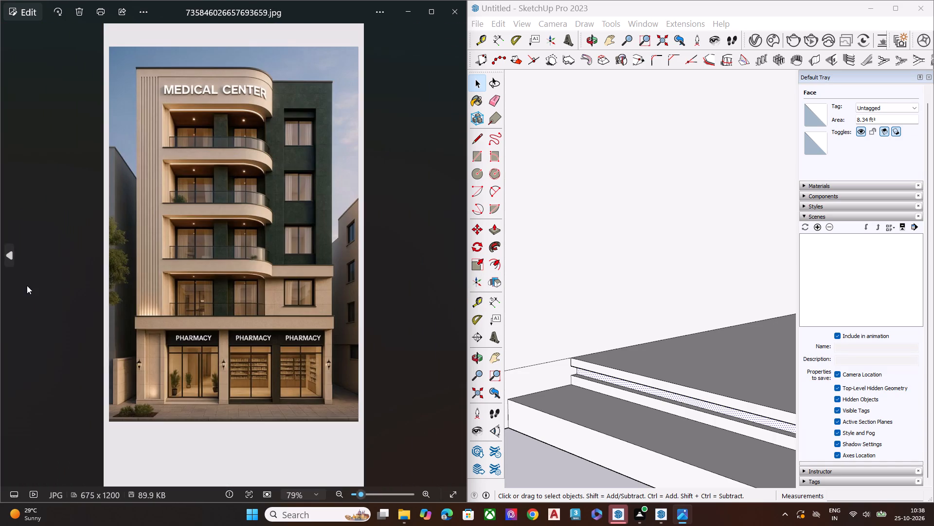
Recess the strip between the base lines in the bay beyond the wide pillar, repeating the entrance step's push depth.
scroll(352, 273, down, 4)
scroll(654, 293, down, 8)
scroll(599, 302, down, 6)
middle_drag(626, 344, 711, 345)
key(space)
scroll(711, 345, down, 1)
scroll(711, 345, up, 4)
scroll(718, 341, down, 1)
scroll(719, 341, up, 6)
middle_drag(775, 321, 689, 307)
scroll(686, 308, up, 1)
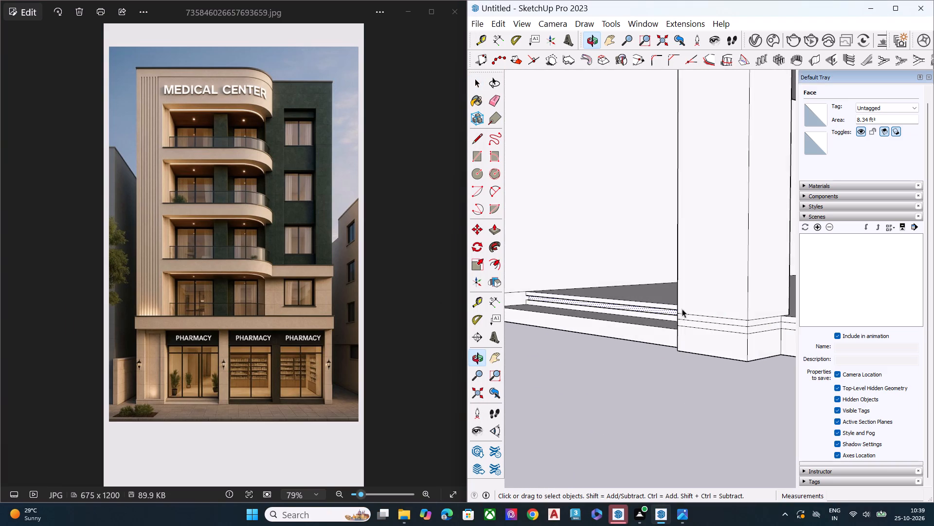
scroll(551, 320, down, 8)
scroll(716, 327, up, 6)
scroll(734, 328, down, 1)
scroll(734, 328, up, 2)
scroll(672, 346, up, 6)
scroll(665, 346, down, 1)
scroll(665, 346, up, 1)
scroll(665, 346, down, 1)
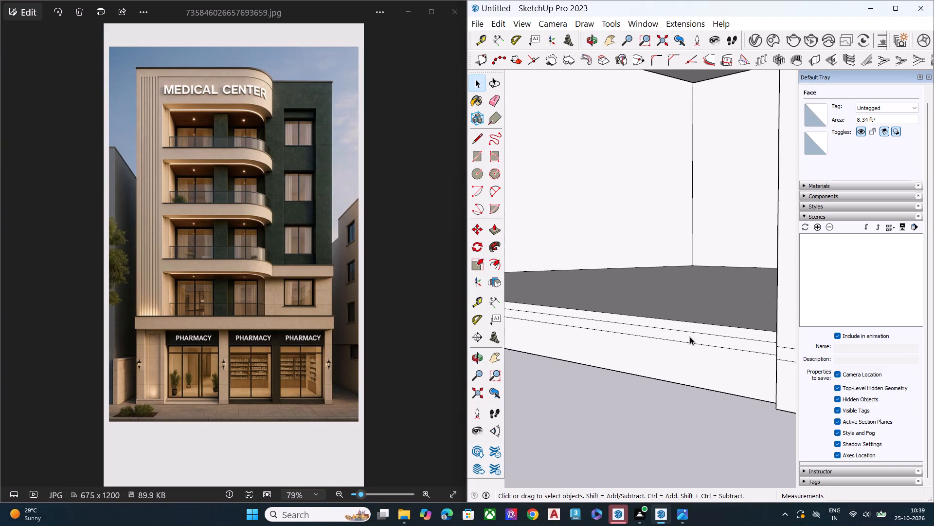
click(629, 420)
key(p)
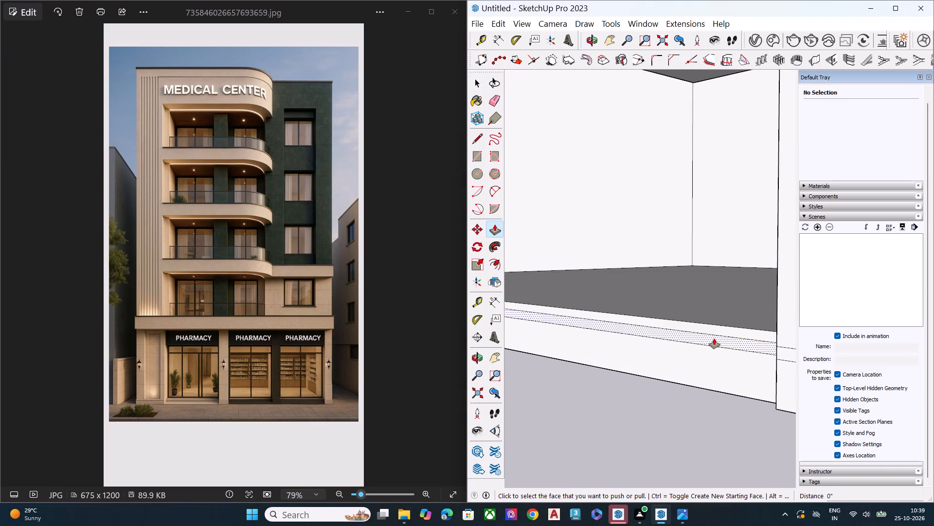
double_click(714, 338)
Recess the strip between the base lines in the last bay, beyond the middle pillar, by the same depth.
scroll(525, 349, down, 1)
scroll(524, 349, up, 1)
scroll(522, 348, down, 4)
scroll(746, 347, up, 2)
scroll(756, 347, down, 2)
scroll(756, 347, up, 2)
scroll(756, 347, down, 1)
scroll(756, 349, up, 2)
double_click(747, 359)
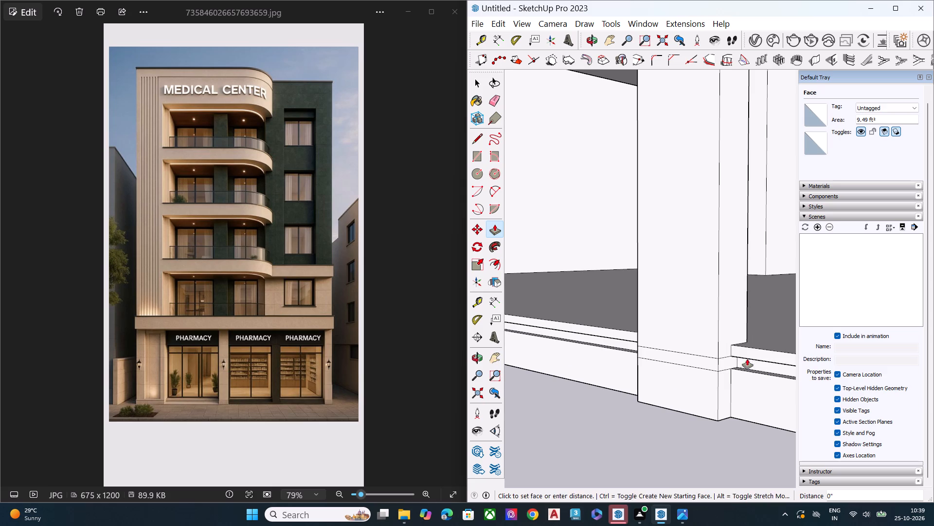
scroll(570, 361, down, 2)
scroll(570, 361, up, 1)
scroll(570, 361, down, 6)
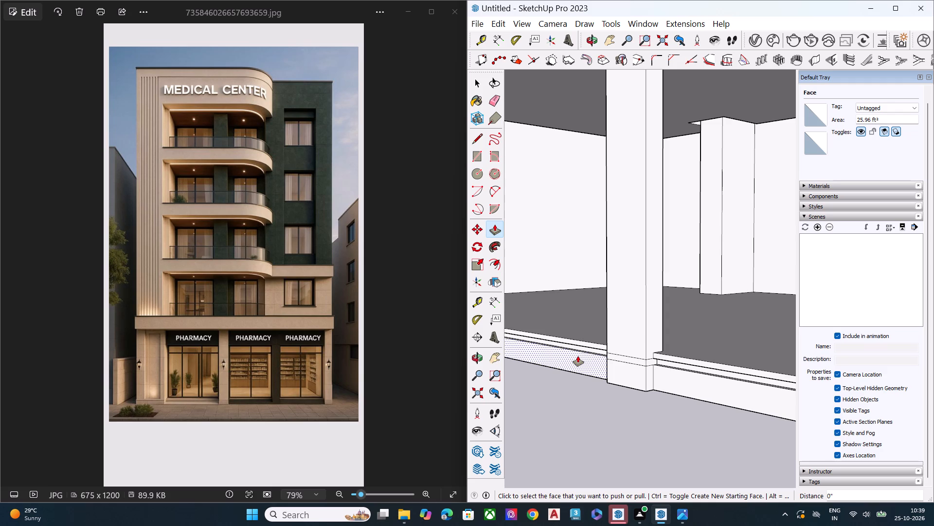
Examine the ground-floor base strips and pillar bases from the entrance along to the end pillar.
scroll(620, 67, down, 4)
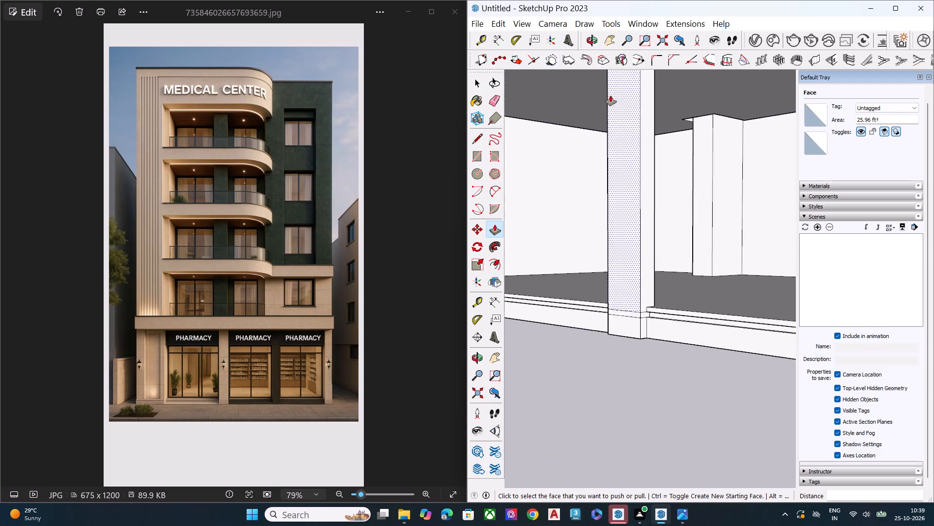
scroll(611, 95, down, 4)
scroll(588, 236, down, 1)
scroll(589, 236, up, 1)
scroll(589, 236, down, 4)
middle_drag(557, 285, 686, 303)
key(space)
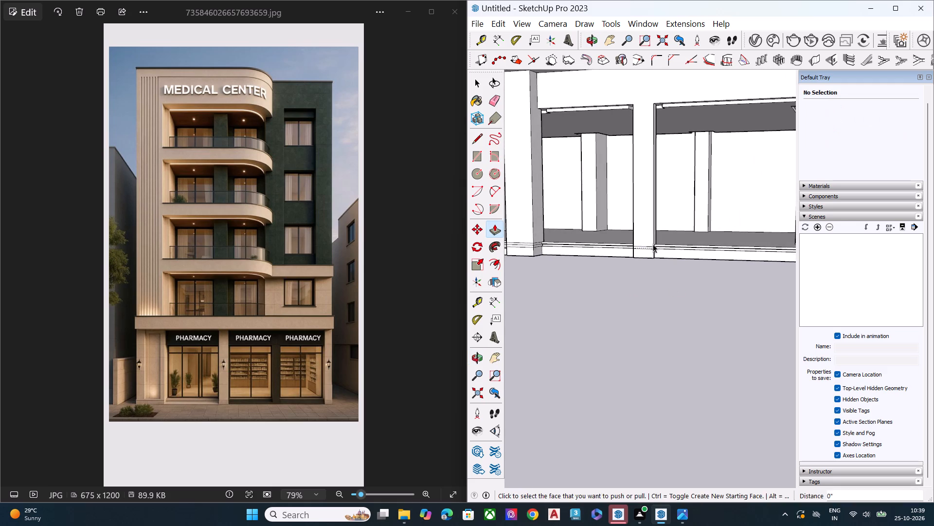
scroll(645, 286, down, 8)
middle_drag(656, 313, 812, 282)
scroll(808, 285, up, 2)
scroll(811, 281, down, 1)
scroll(806, 279, up, 5)
scroll(785, 276, down, 2)
scroll(785, 276, up, 4)
scroll(699, 270, up, 3)
scroll(699, 270, down, 2)
scroll(699, 270, up, 2)
scroll(699, 270, down, 1)
scroll(699, 270, up, 2)
scroll(699, 270, down, 2)
scroll(699, 270, up, 1)
scroll(666, 306, down, 5)
click(670, 342)
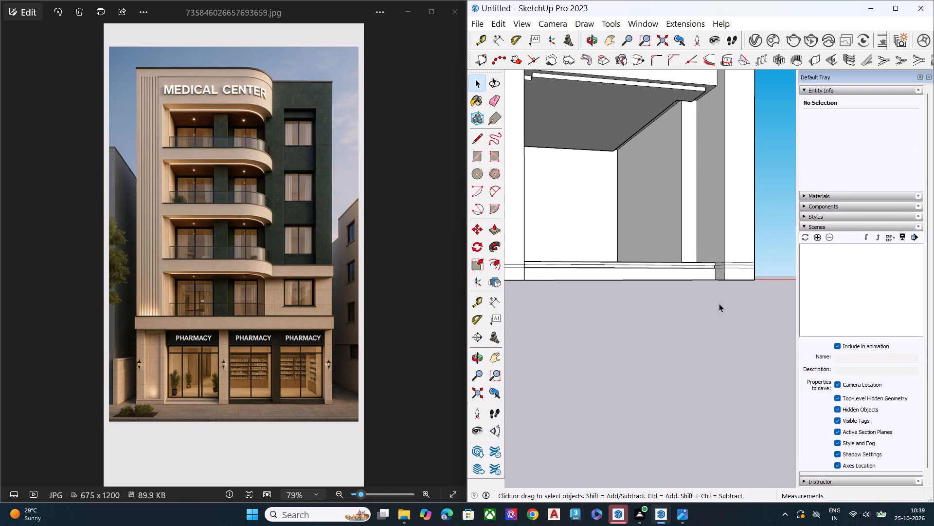
middle_drag(724, 332, 719, 357)
Collapse the Scenes settings.
click(861, 225)
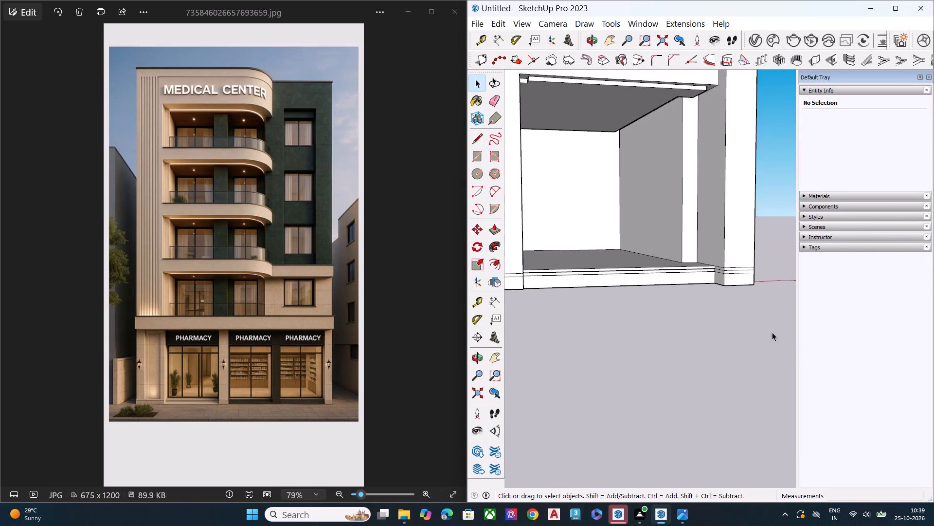
Erase the three horizontal base lines from the end pillar's inner side face and its front face.
scroll(765, 325, up, 10)
middle_drag(732, 233, 734, 224)
scroll(733, 224, up, 2)
scroll(734, 224, down, 1)
scroll(734, 224, up, 5)
scroll(734, 229, down, 1)
scroll(729, 240, up, 1)
middle_drag(644, 338, 667, 325)
scroll(667, 325, up, 5)
scroll(667, 325, down, 2)
scroll(667, 325, up, 4)
middle_drag(626, 338, 671, 325)
key(e)
scroll(671, 325, up, 2)
scroll(671, 325, down, 1)
scroll(671, 325, up, 5)
scroll(631, 296, down, 9)
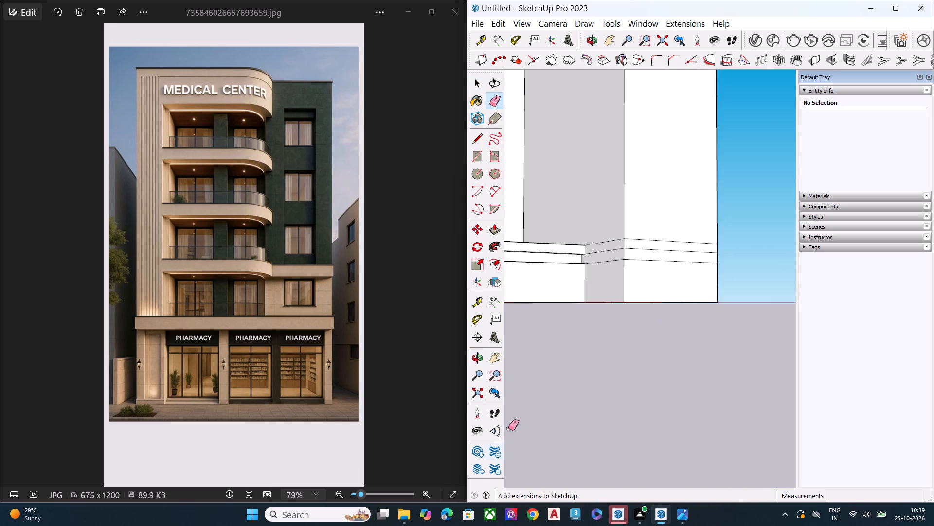
scroll(565, 353, up, 1)
scroll(570, 344, down, 1)
scroll(573, 339, up, 5)
scroll(590, 329, down, 7)
scroll(625, 242, up, 1)
scroll(625, 242, down, 2)
scroll(625, 242, up, 2)
scroll(625, 242, down, 3)
scroll(625, 242, up, 4)
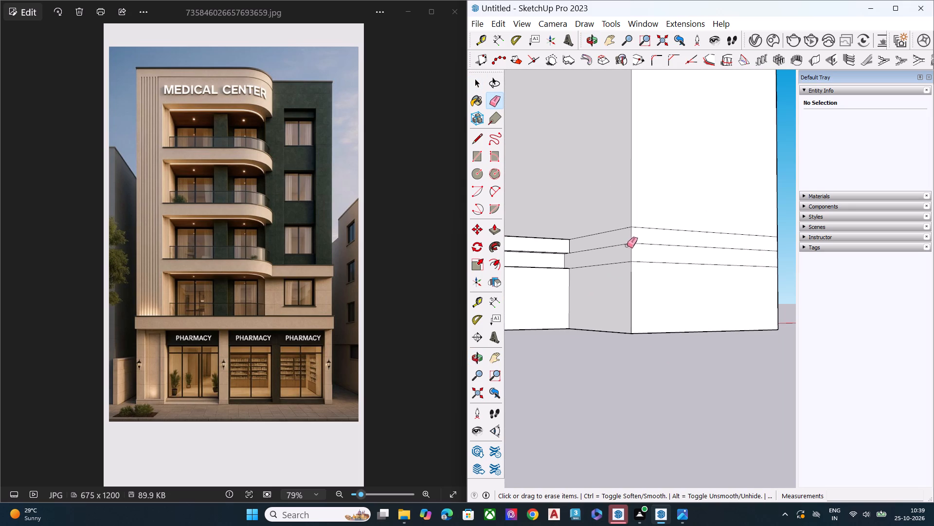
click(628, 244)
click(626, 263)
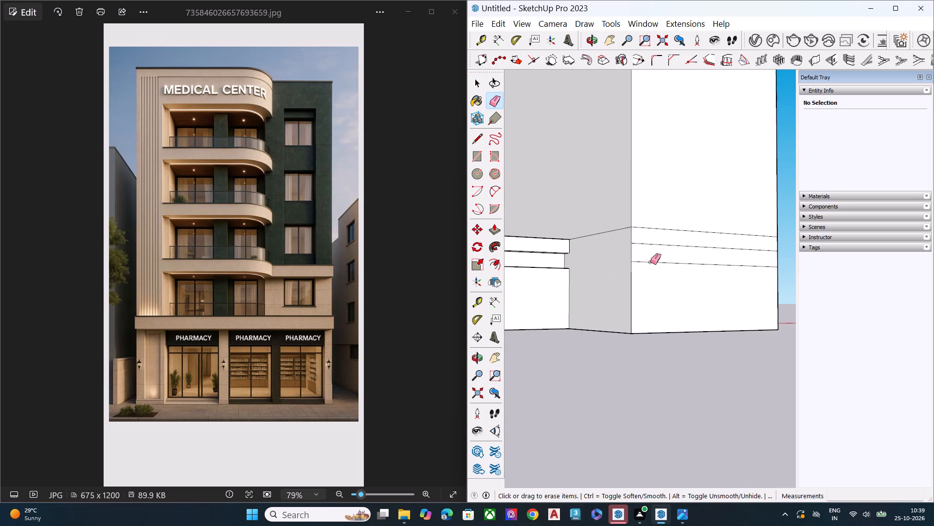
click(650, 262)
click(656, 244)
click(687, 230)
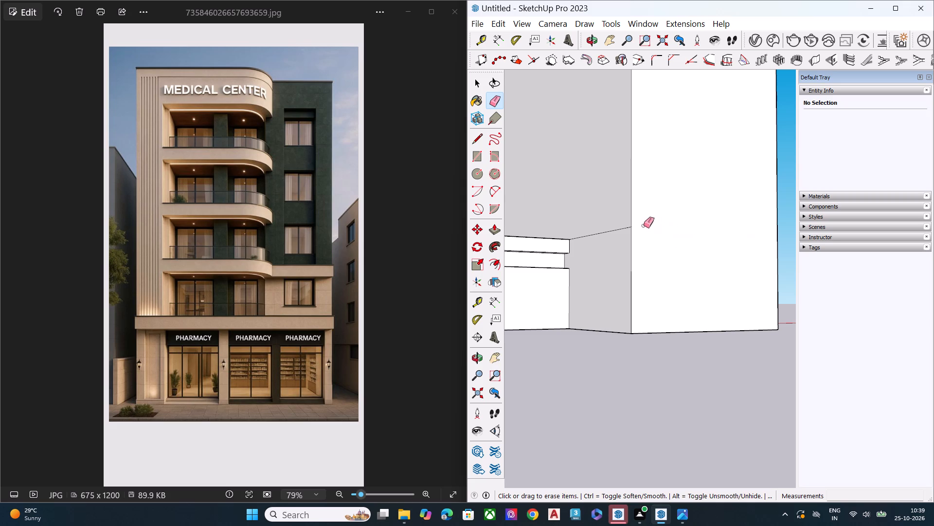
click(627, 227)
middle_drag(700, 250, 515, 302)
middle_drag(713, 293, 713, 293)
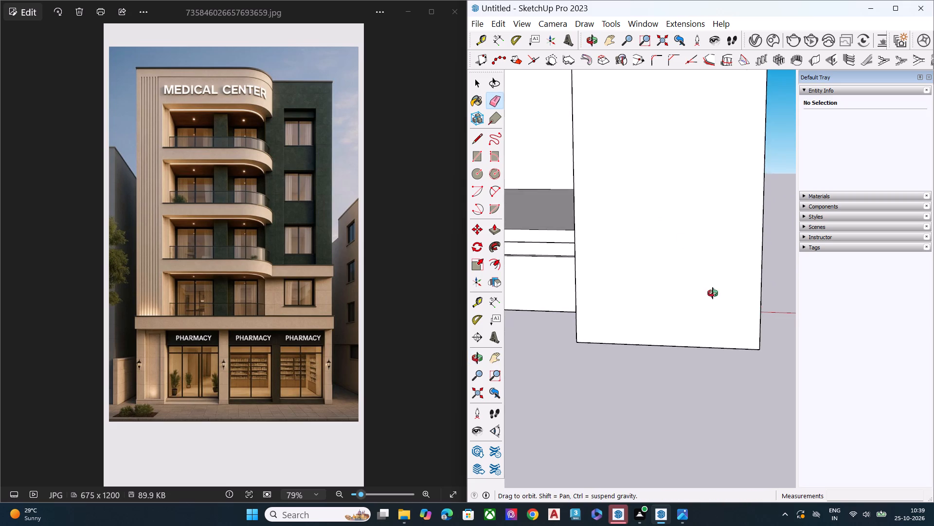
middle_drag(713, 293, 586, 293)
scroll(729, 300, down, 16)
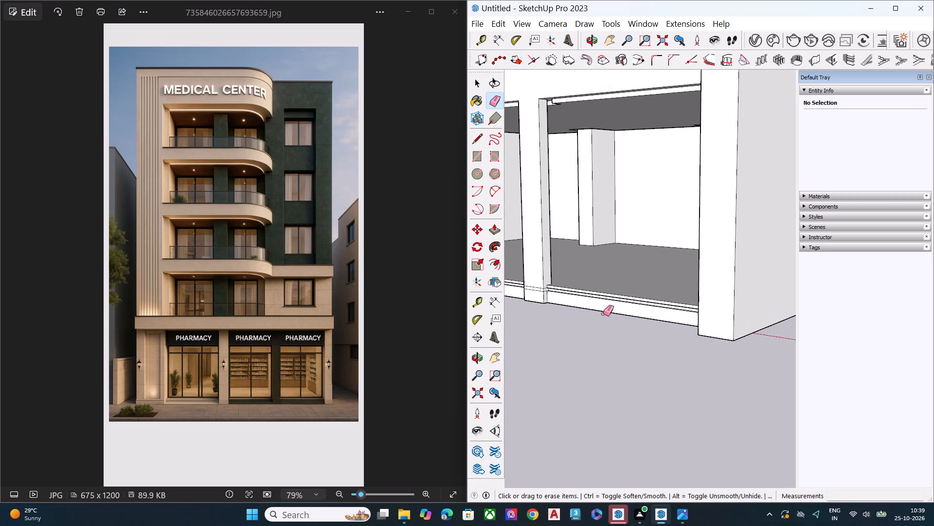
Erase the two horizontal base lines from the side face and front face of the pillar between the last two bays.
scroll(521, 275, down, 1)
scroll(521, 275, up, 17)
scroll(605, 313, up, 7)
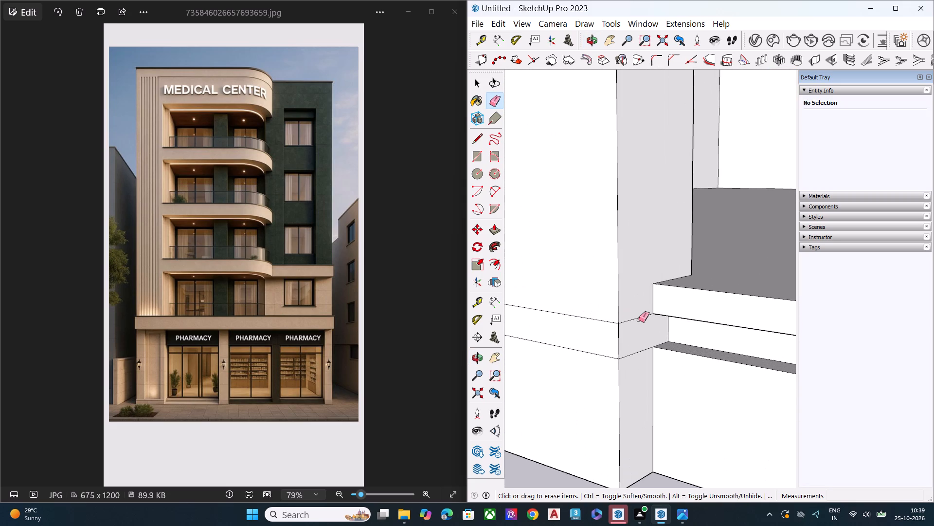
click(639, 317)
click(637, 351)
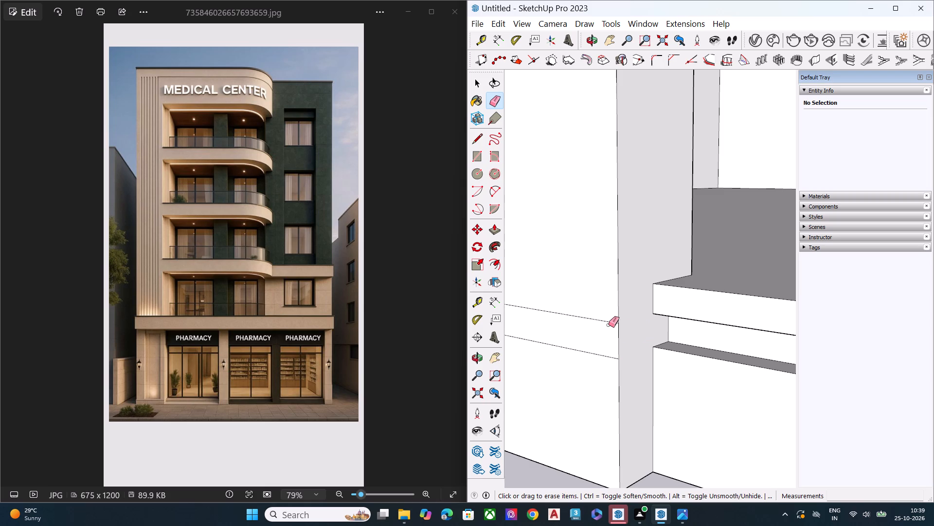
click(610, 322)
click(605, 354)
scroll(635, 355, down, 7)
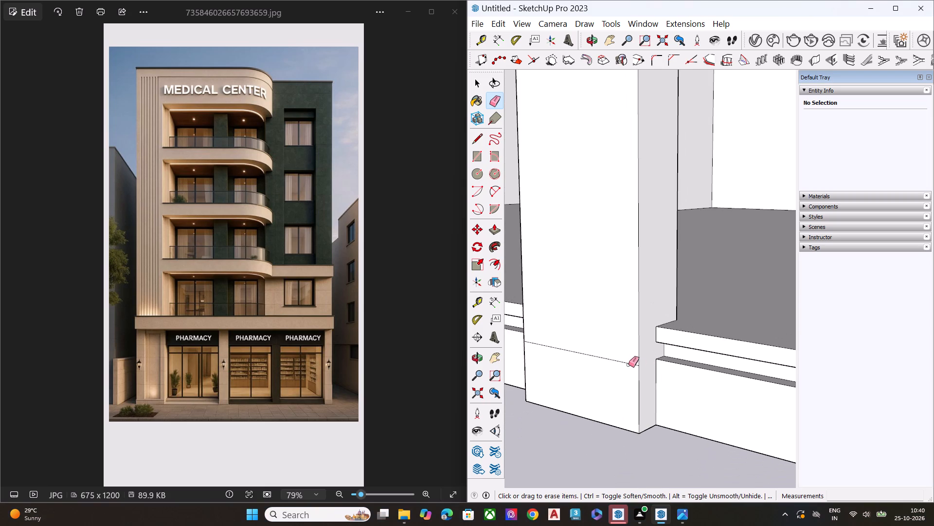
click(629, 363)
Erase the two base lines from the opposite side face of the same pillar.
scroll(658, 366, down, 3)
scroll(659, 371, up, 1)
scroll(659, 371, down, 5)
middle_drag(546, 372, 848, 364)
scroll(515, 367, up, 2)
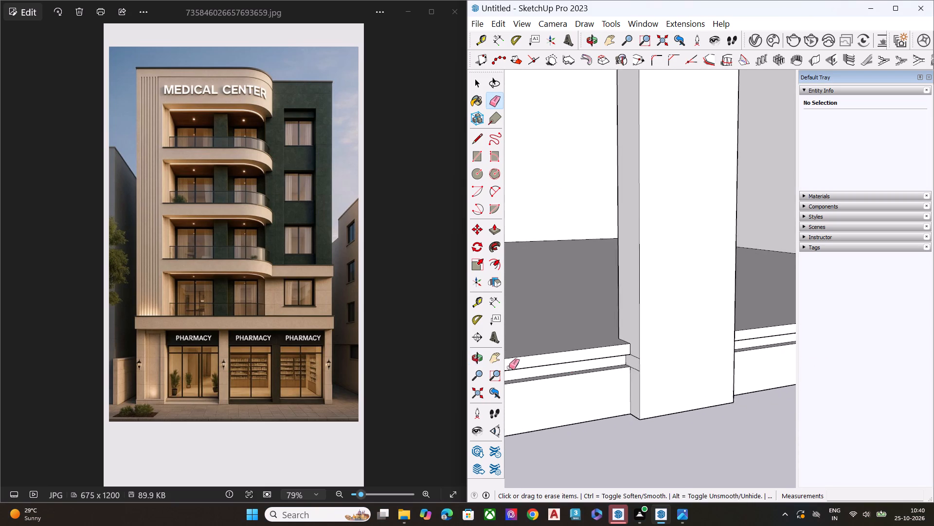
scroll(509, 367, up, 6)
middle_drag(625, 379, 692, 363)
scroll(700, 359, up, 6)
click(717, 345)
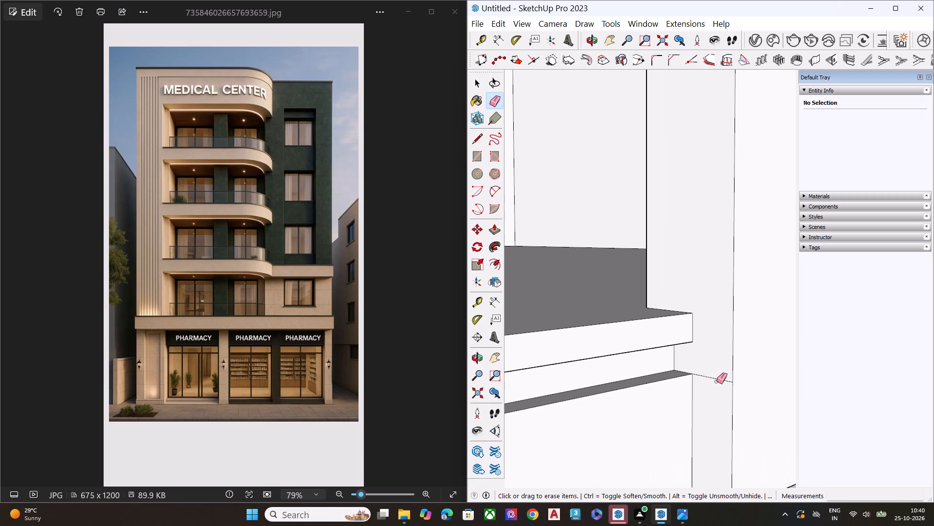
click(718, 380)
Erase the middle and lower base lines from the entrance pillar's side face, on the side away from the entrance step.
scroll(729, 372, down, 4)
scroll(731, 372, up, 1)
scroll(731, 372, down, 7)
scroll(733, 372, up, 3)
scroll(733, 372, down, 5)
scroll(733, 372, up, 1)
scroll(733, 372, down, 2)
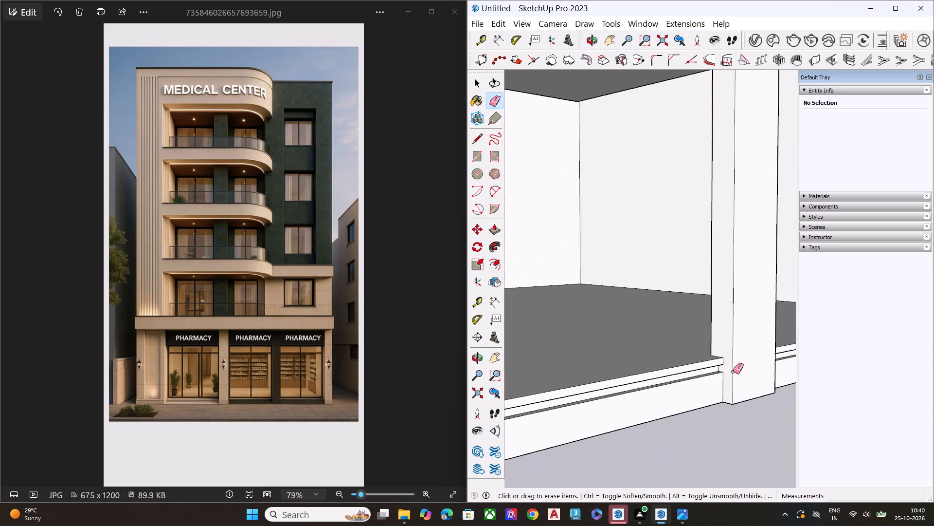
scroll(733, 372, up, 1)
scroll(733, 372, down, 11)
scroll(704, 390, up, 1)
middle_drag(548, 409, 552, 355)
scroll(552, 354, up, 4)
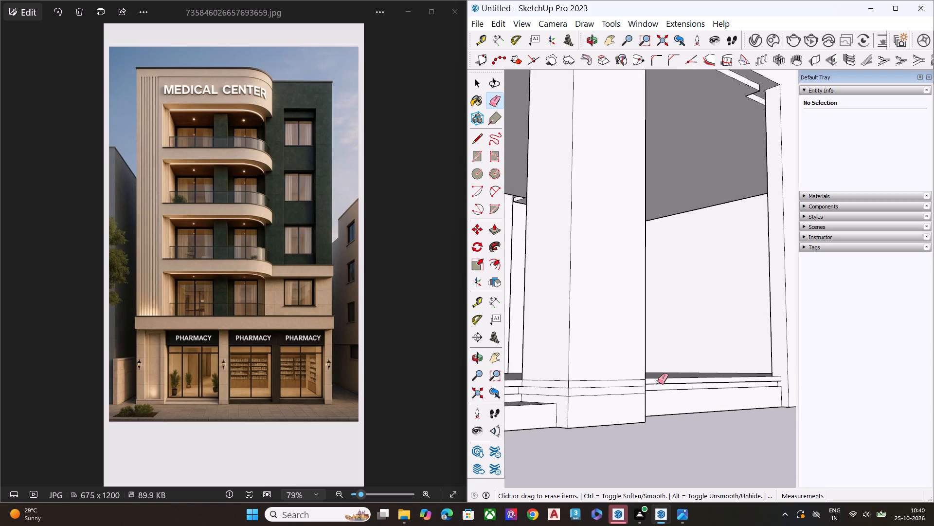
middle_drag(654, 382, 417, 383)
scroll(649, 382, up, 1)
middle_drag(568, 387, 456, 390)
scroll(538, 390, up, 7)
scroll(576, 389, down, 1)
scroll(576, 389, up, 1)
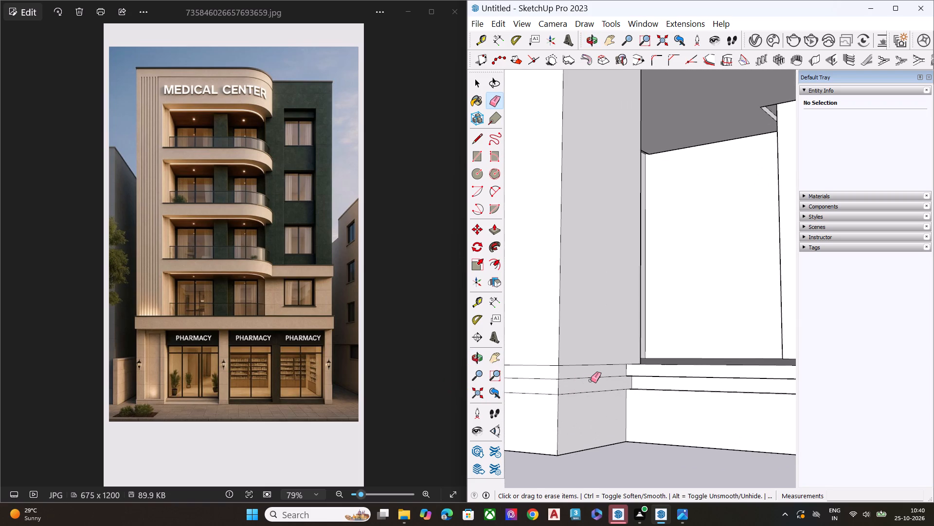
scroll(591, 380, up, 4)
click(596, 376)
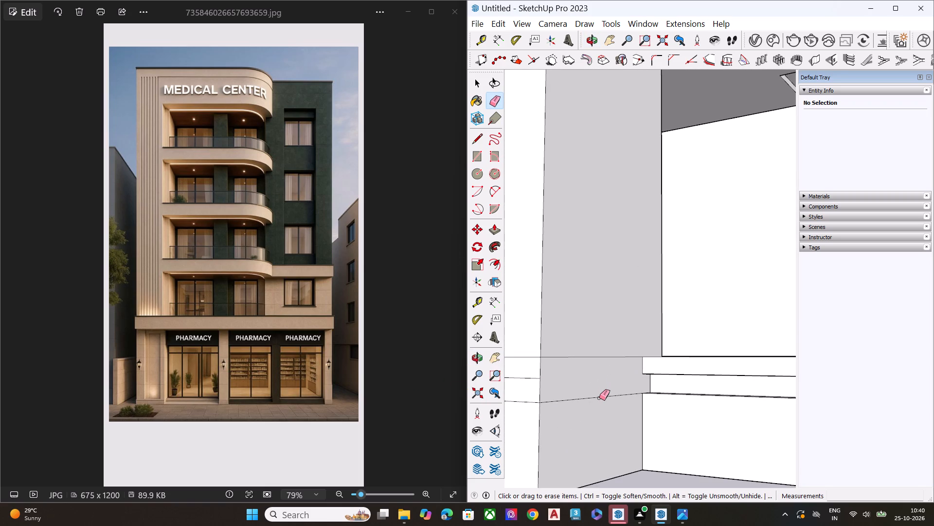
click(599, 397)
Erase the middle and lower base lines from the entrance pillar's front face.
scroll(648, 389, down, 8)
scroll(555, 387, up, 2)
scroll(555, 387, down, 1)
scroll(555, 387, up, 3)
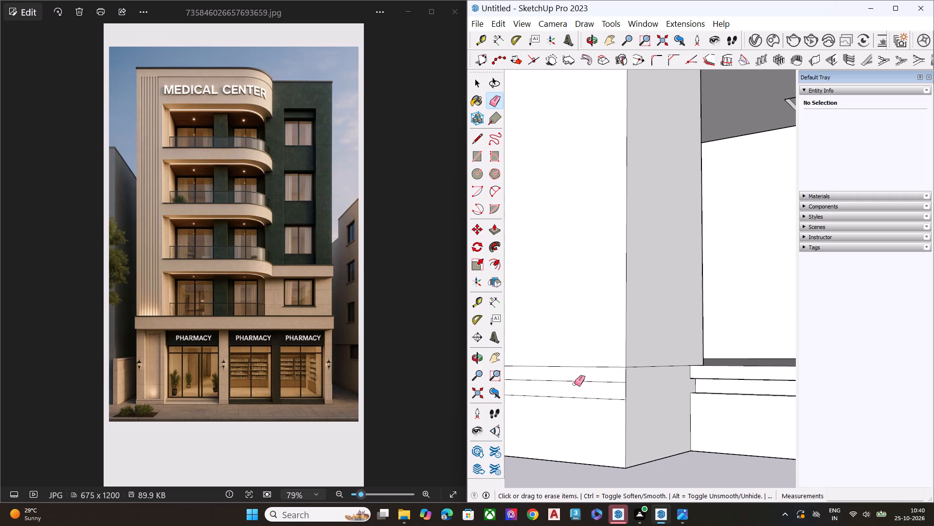
click(586, 382)
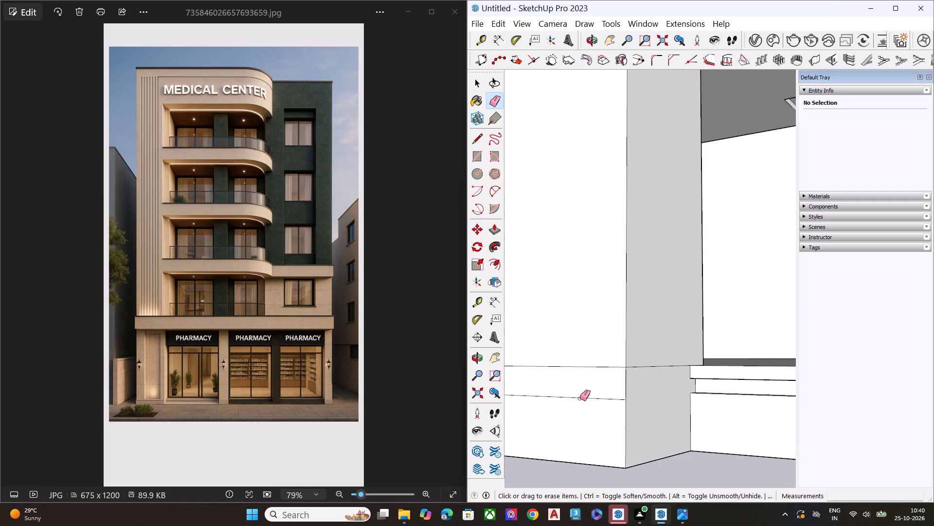
click(580, 398)
Erase all three horizontal base lines from the entrance pillar's side face above the entrance step.
scroll(624, 392, down, 13)
scroll(662, 397, up, 1)
middle_drag(557, 390, 842, 390)
scroll(780, 392, up, 5)
scroll(775, 391, down, 1)
scroll(775, 391, up, 5)
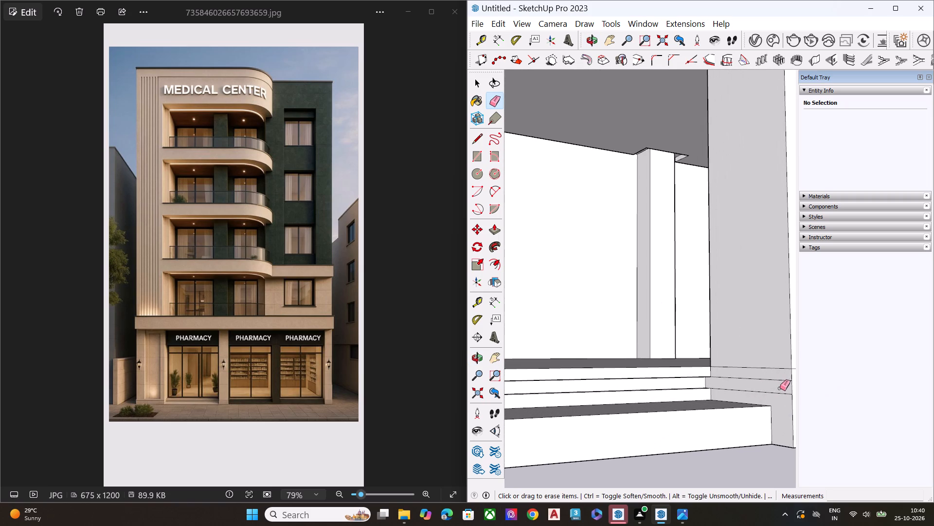
click(782, 380)
click(782, 393)
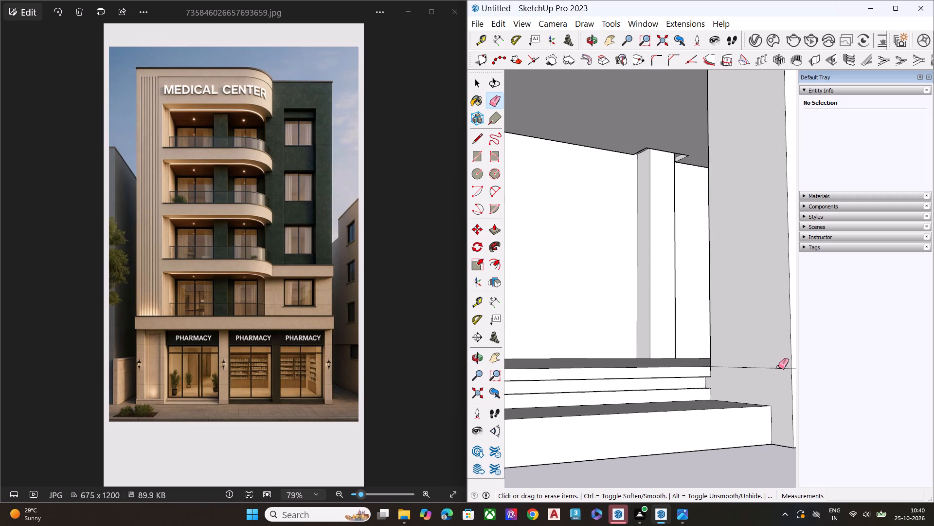
click(778, 367)
click(776, 368)
Erase the remaining upper base line from the entrance pillar's front face and its side face away from the entrance.
scroll(581, 399, down, 2)
scroll(568, 400, up, 2)
scroll(553, 403, down, 3)
middle_drag(734, 401, 515, 406)
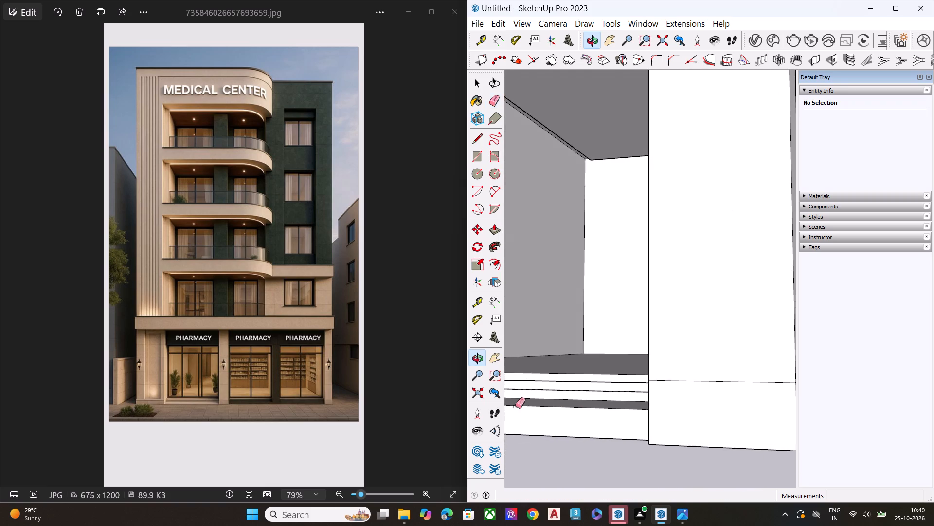
middle_drag(776, 398, 645, 398)
scroll(774, 389, up, 5)
click(765, 384)
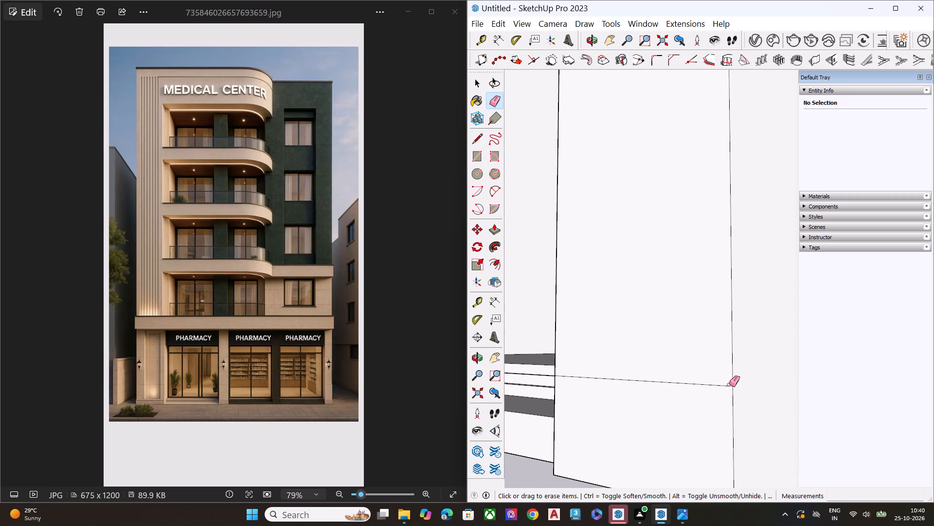
click(729, 386)
Erase the horizontal base line from the panelled wall's side face beside the entrance step.
scroll(759, 395, down, 20)
scroll(759, 395, down, 1)
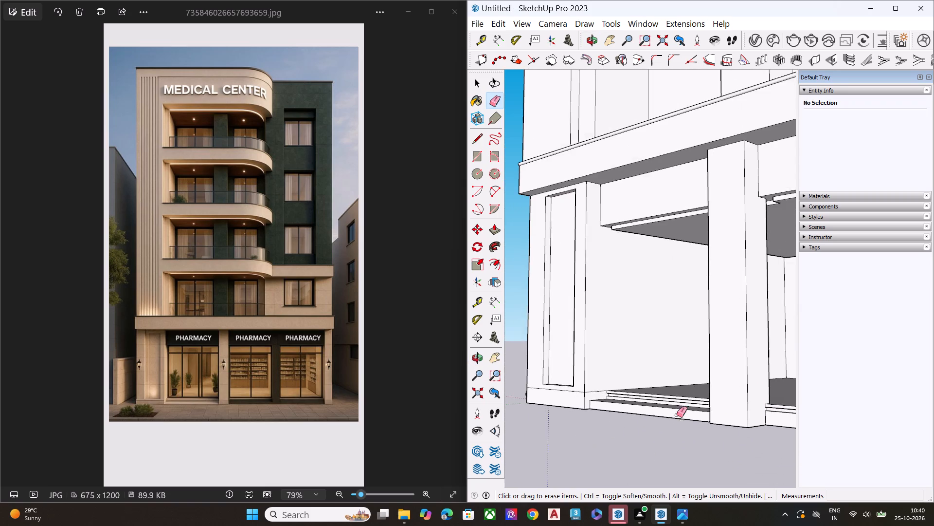
scroll(600, 407, up, 16)
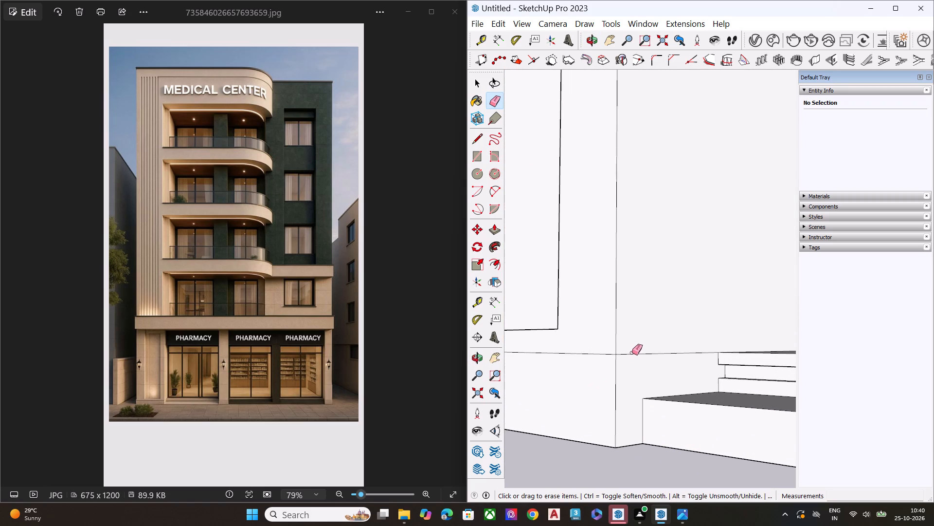
click(631, 355)
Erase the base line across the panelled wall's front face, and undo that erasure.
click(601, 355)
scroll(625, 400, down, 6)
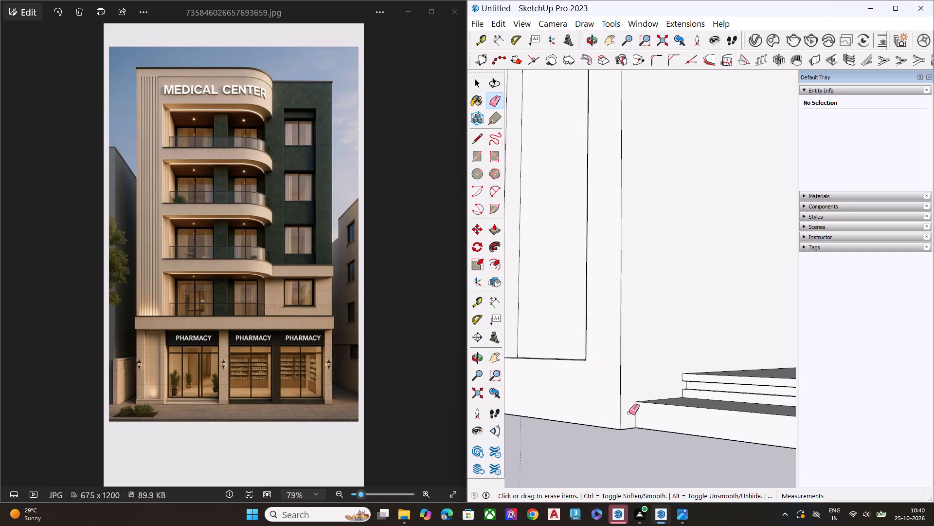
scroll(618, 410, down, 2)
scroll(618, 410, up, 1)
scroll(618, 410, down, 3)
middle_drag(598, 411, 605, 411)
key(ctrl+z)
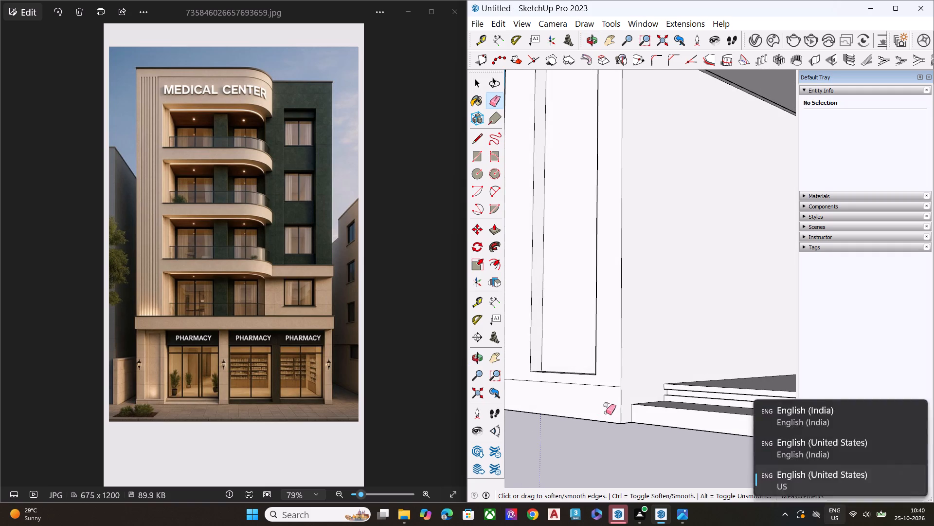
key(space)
Draw a line about 2' 2 1/2" long from the recessed panel's lower corner to the wall's entrance-side edge.
scroll(192, 420, up, 8)
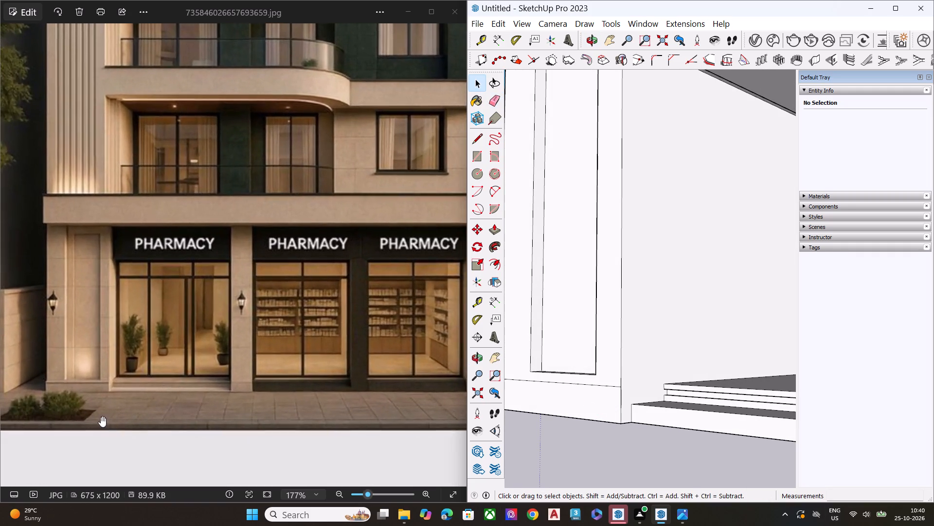
scroll(94, 409, up, 7)
scroll(596, 378, up, 8)
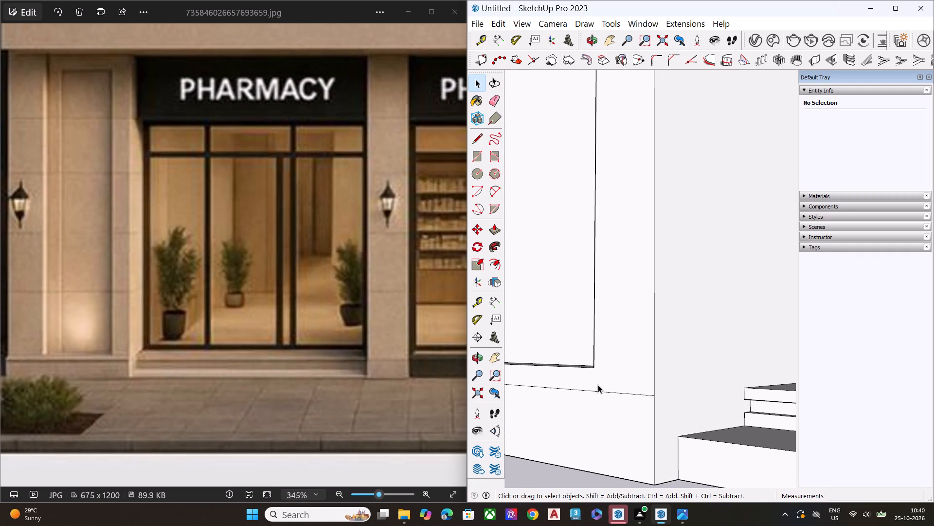
click(607, 385)
middle_drag(610, 385, 616, 392)
key(space)
click(558, 474)
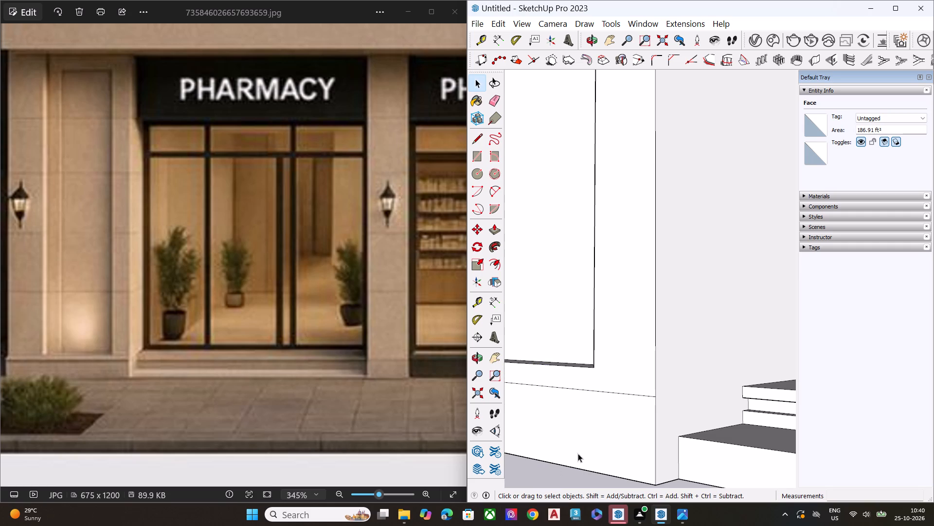
key(l)
click(593, 370)
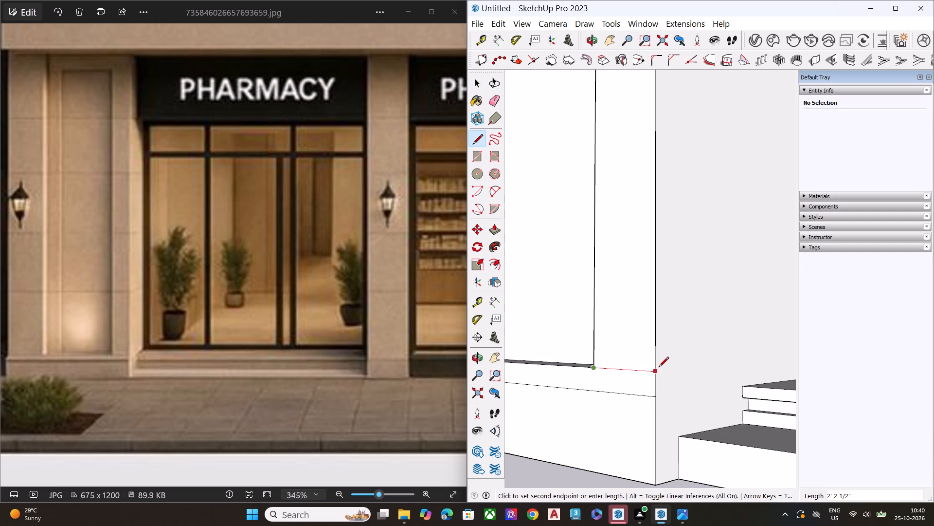
click(659, 368)
Draw a matching line from the recessed panel's other lower corner to the wall's outer edge.
scroll(708, 381, down, 4)
scroll(714, 389, up, 1)
scroll(715, 389, down, 7)
scroll(598, 379, up, 3)
scroll(598, 379, down, 1)
scroll(598, 379, up, 3)
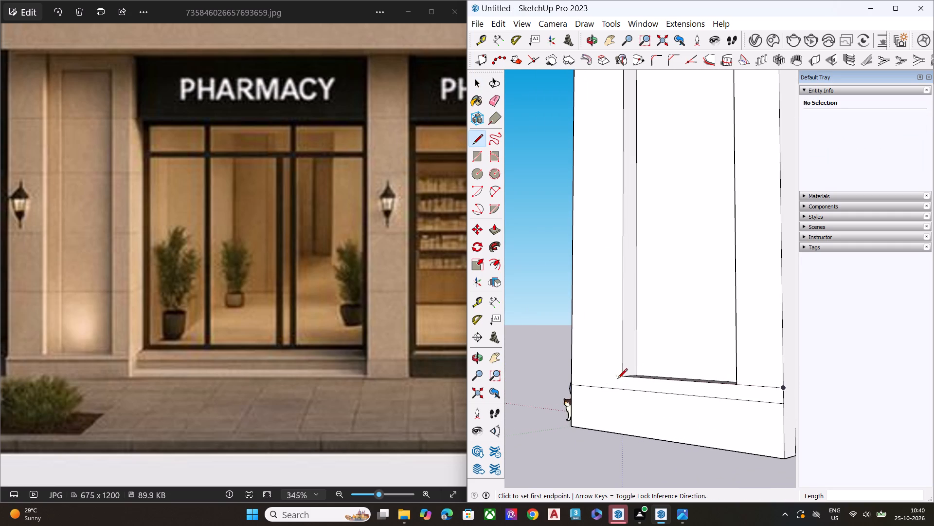
key(space)
key(l)
click(623, 377)
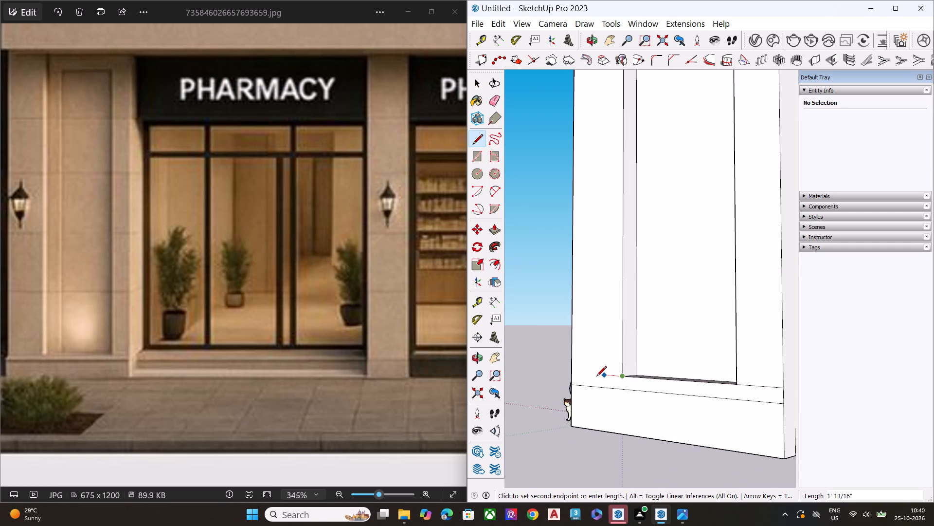
click(574, 373)
key(space)
Push/Pull the strip between the panel's bottom edge and the base line outward about 1 7/8".
scroll(670, 396, up, 1)
middle_drag(670, 396, 599, 453)
scroll(647, 407, up, 4)
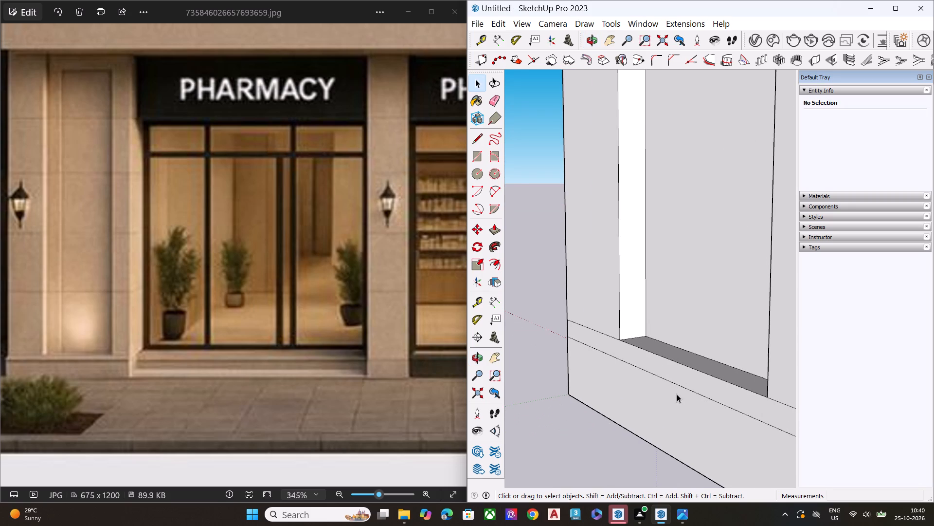
scroll(481, 392, down, 6)
scroll(572, 380, up, 1)
scroll(643, 380, down, 2)
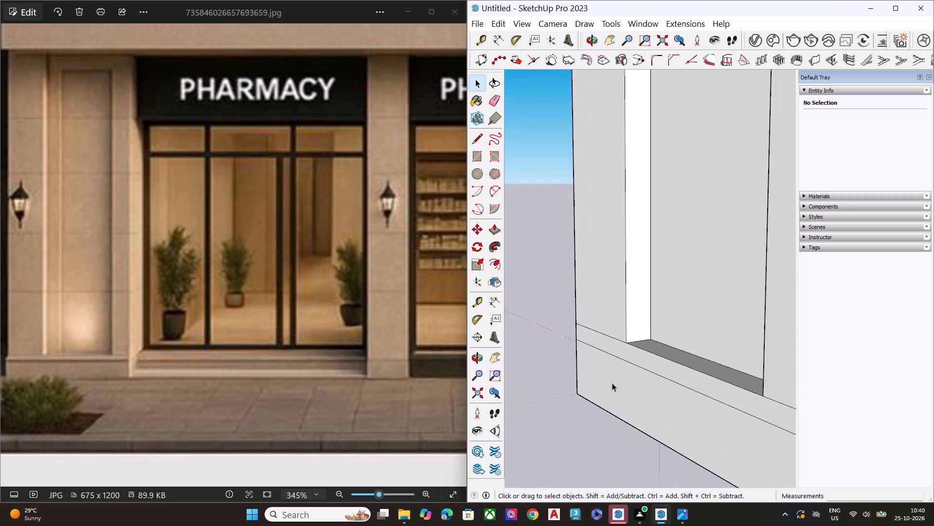
scroll(612, 383, down, 5)
middle_drag(646, 395, 646, 421)
scroll(652, 401, up, 3)
scroll(659, 398, down, 1)
scroll(659, 398, up, 1)
scroll(659, 398, down, 1)
scroll(659, 398, up, 1)
click(684, 391)
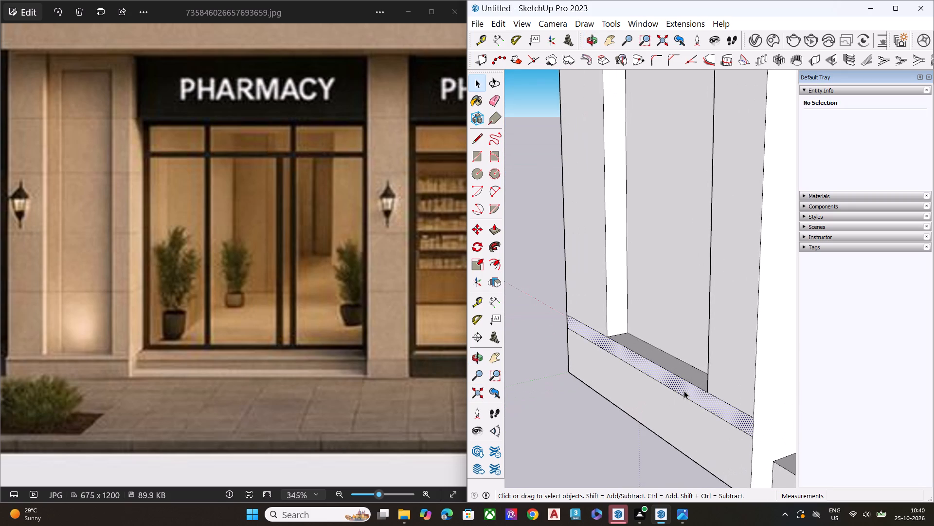
key(p)
click(684, 391)
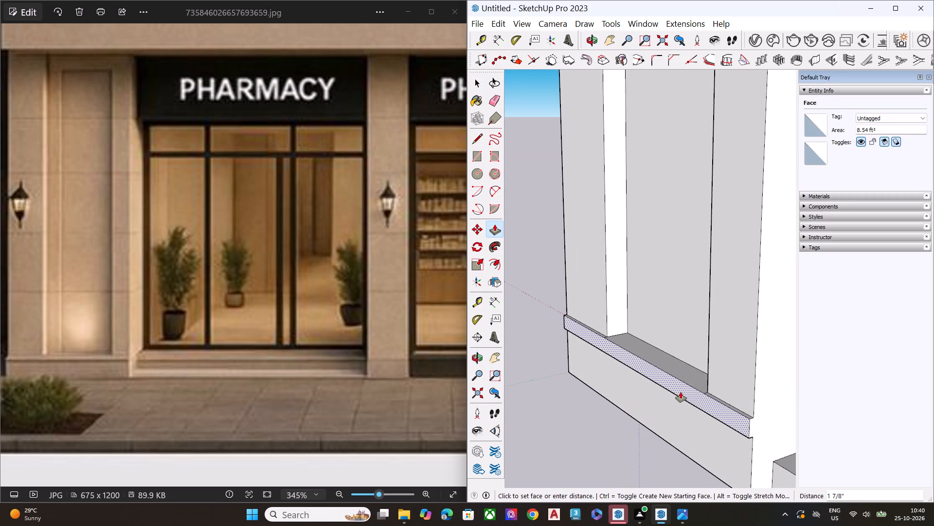
click(681, 392)
key(space)
click(614, 432)
Examine the panelled wall's projecting base band and the ground-floor steps and pillar bases across the façade.
scroll(525, 388, down, 7)
middle_drag(640, 422, 742, 390)
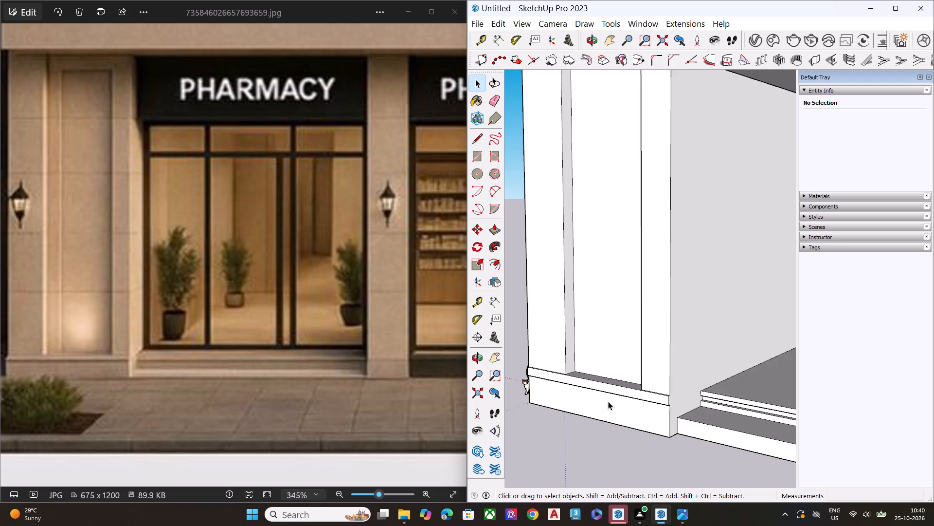
scroll(596, 406, down, 3)
scroll(594, 407, up, 1)
scroll(594, 407, down, 5)
scroll(593, 413, up, 1)
scroll(593, 415, down, 1)
middle_drag(575, 429, 751, 420)
scroll(617, 351, up, 9)
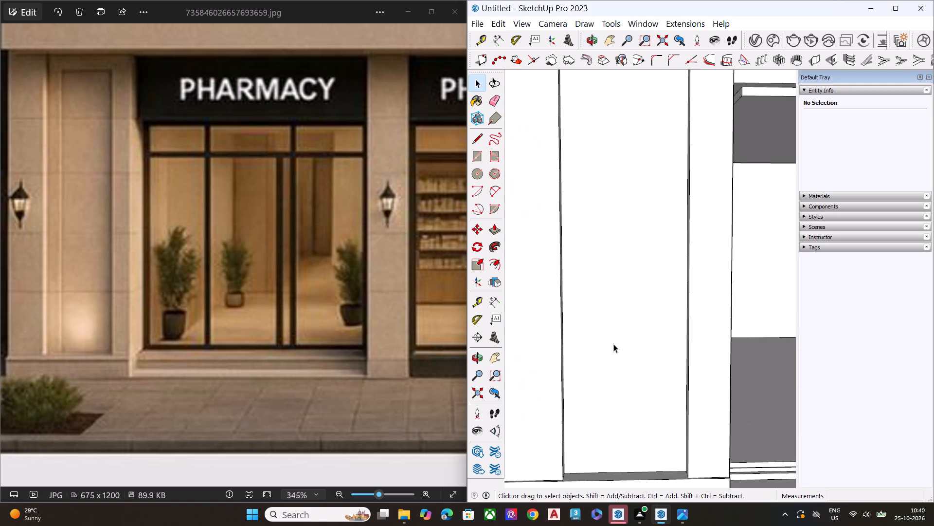
scroll(547, 385, down, 7)
scroll(513, 393, up, 1)
scroll(638, 366, down, 8)
scroll(557, 398, down, 8)
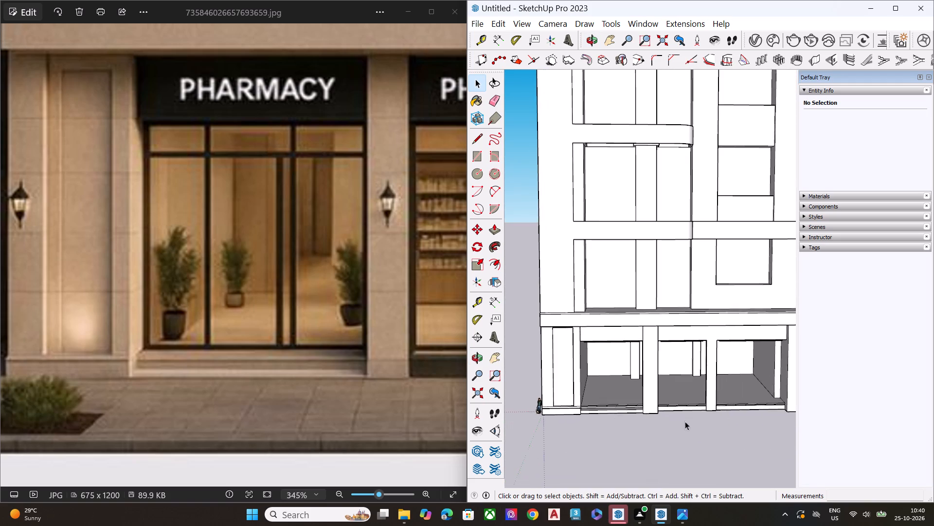
scroll(700, 421, up, 9)
scroll(629, 393, up, 1)
scroll(625, 393, down, 3)
scroll(625, 393, up, 9)
middle_drag(687, 386, 571, 380)
scroll(571, 380, up, 2)
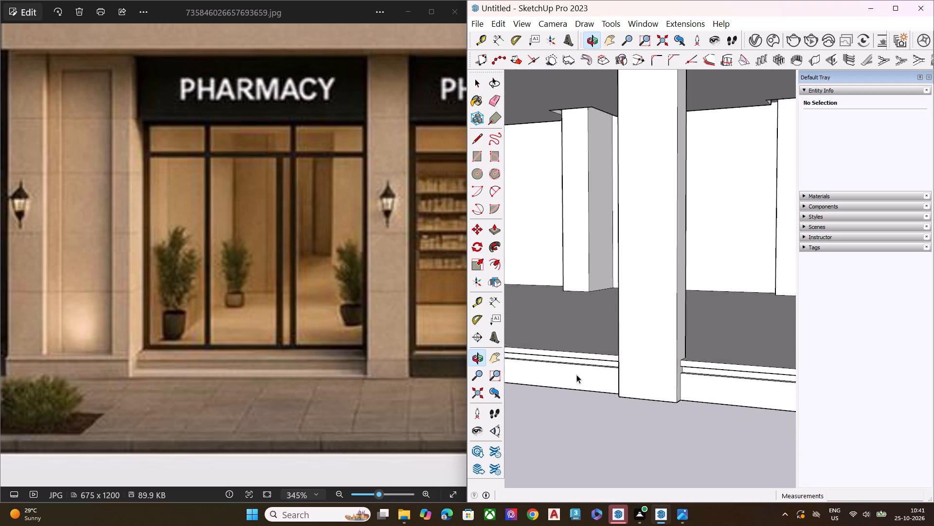
scroll(576, 375, up, 8)
key(space)
click(582, 445)
scroll(610, 399, down, 3)
scroll(613, 398, up, 1)
scroll(615, 397, down, 1)
scroll(615, 397, up, 1)
scroll(616, 397, down, 1)
scroll(617, 397, up, 1)
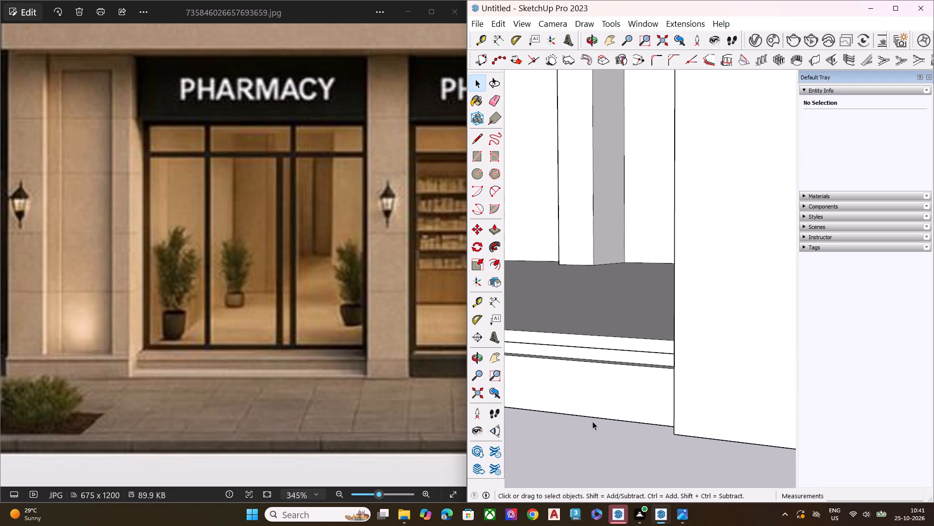
Compare the ground-floor openings, pillars and base steps with the pharmacy frontage in the reference image.
scroll(605, 409, down, 1)
scroll(606, 408, up, 1)
scroll(625, 395, down, 1)
scroll(625, 395, up, 1)
scroll(625, 395, down, 4)
scroll(625, 395, up, 2)
scroll(625, 395, down, 2)
scroll(625, 396, up, 1)
scroll(619, 409, down, 1)
scroll(370, 396, down, 9)
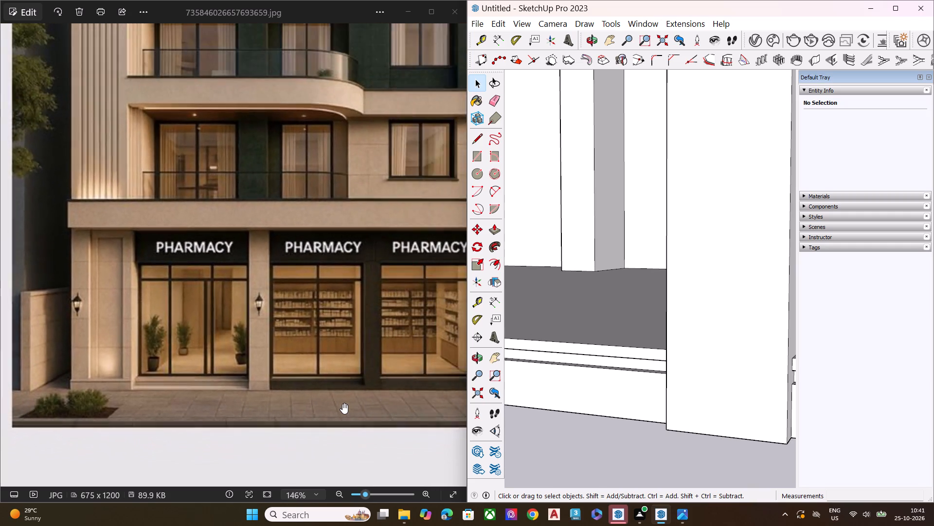
scroll(657, 421, down, 11)
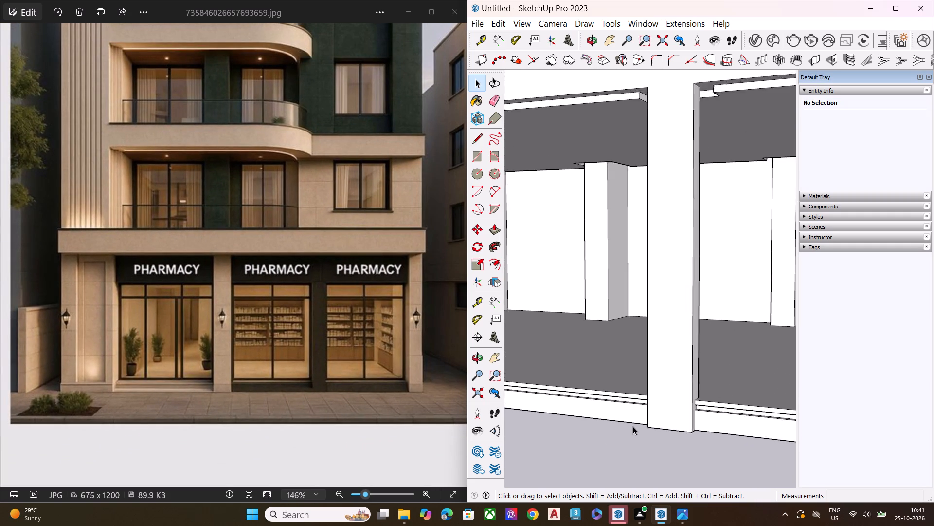
scroll(633, 426, down, 8)
middle_drag(630, 427, 685, 312)
middle_drag(651, 369, 817, 350)
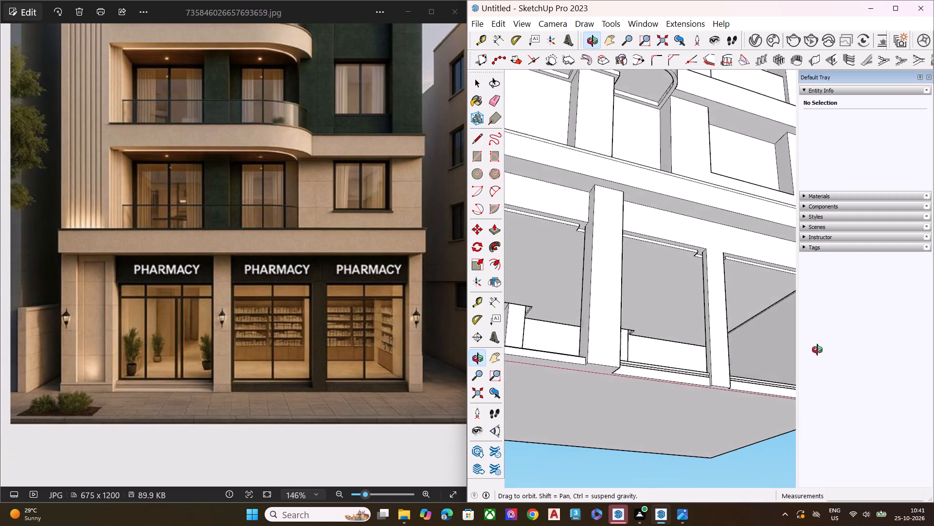
middle_drag(817, 350, 818, 350)
middle_drag(692, 381, 728, 374)
scroll(692, 374, up, 1)
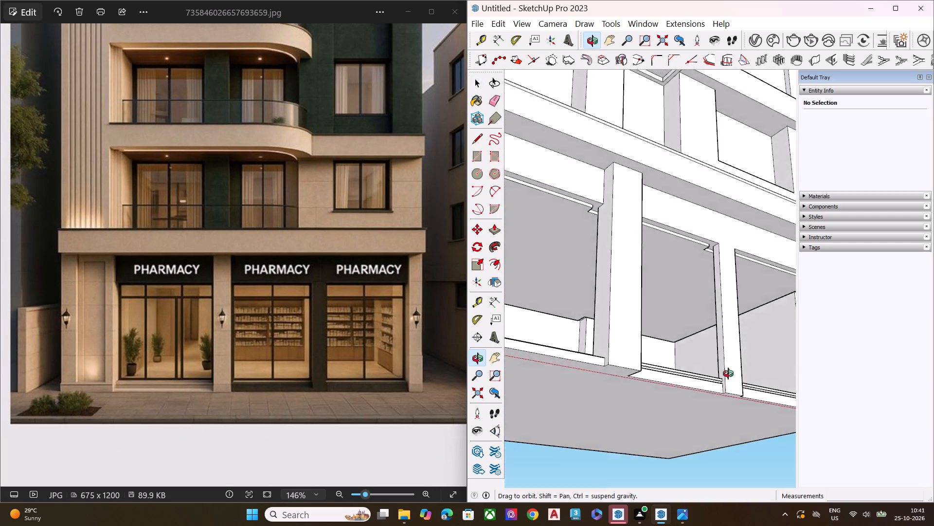
middle_drag(728, 374, 431, 396)
middle_drag(628, 391, 812, 356)
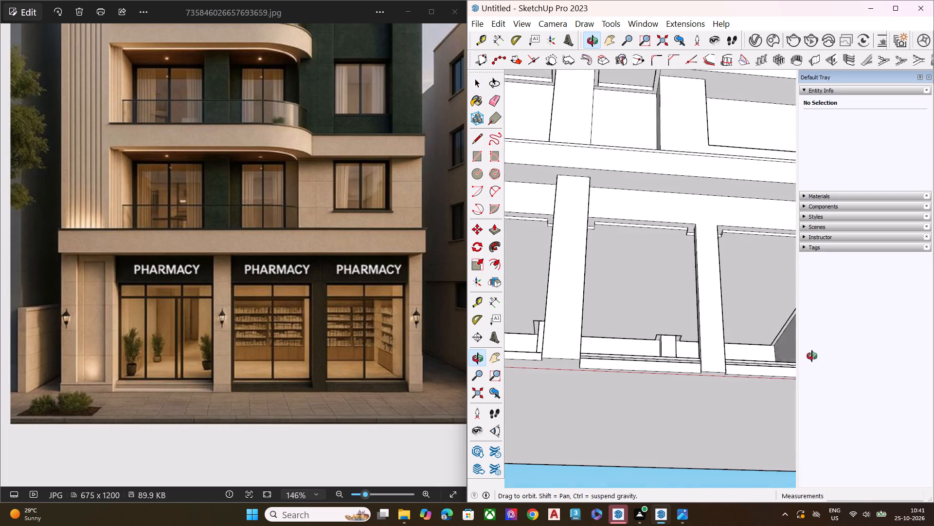
middle_drag(812, 356, 841, 357)
scroll(799, 358, up, 1)
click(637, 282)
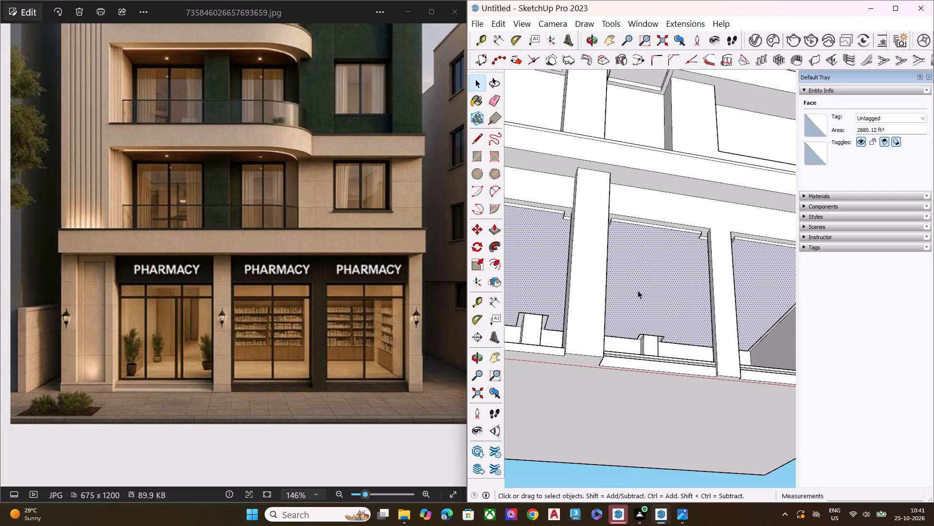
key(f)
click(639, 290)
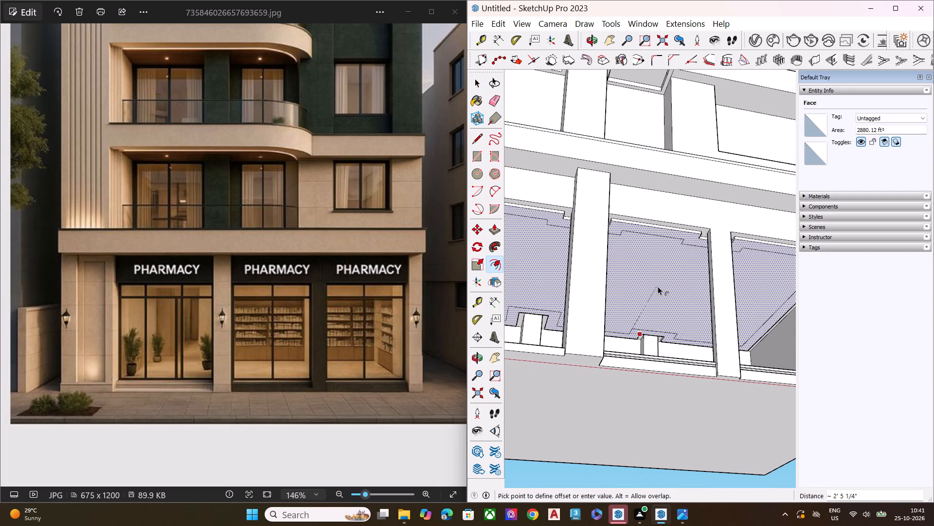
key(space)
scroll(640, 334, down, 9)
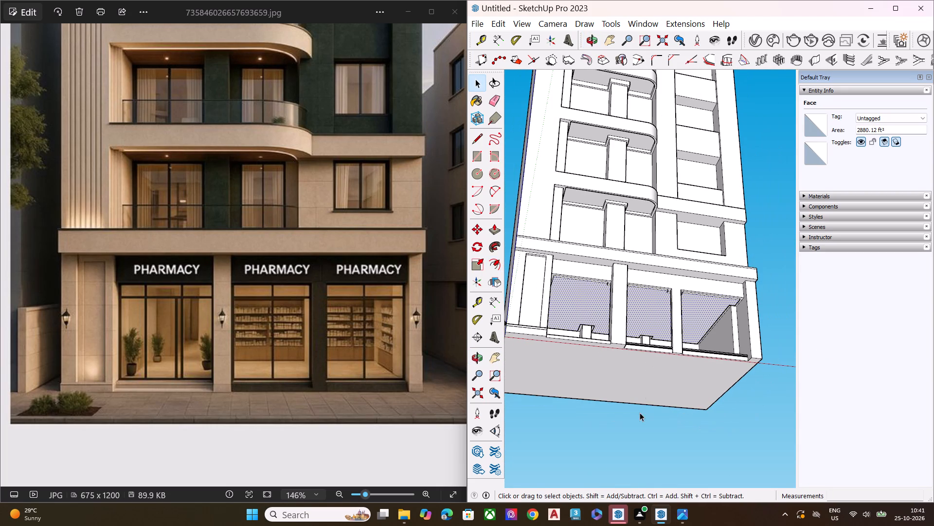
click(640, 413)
Examine the curved balcony undersides and the point where the lowest curved balcony meets the horizontal band.
scroll(620, 277, up, 1)
scroll(620, 276, down, 1)
scroll(619, 276, up, 4)
scroll(616, 276, down, 1)
scroll(616, 277, up, 2)
scroll(554, 316, up, 1)
middle_drag(557, 310, 683, 272)
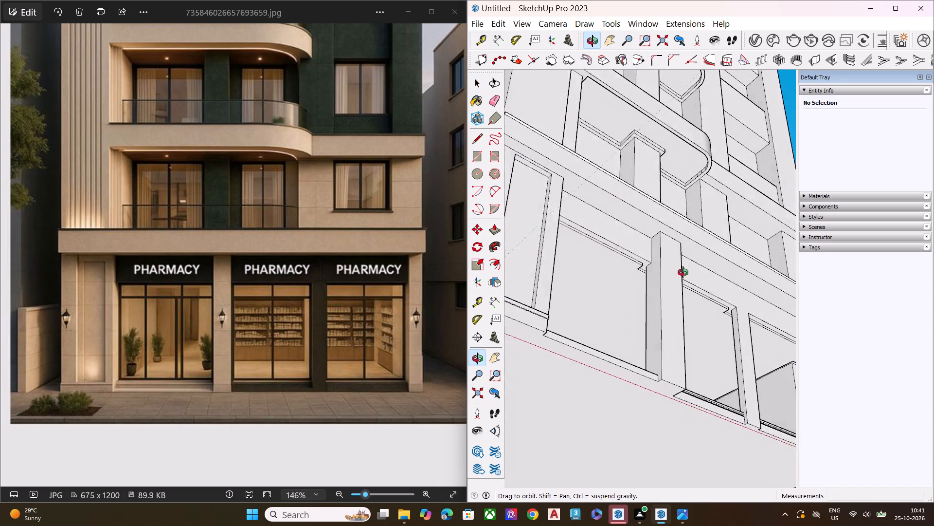
middle_drag(683, 272, 695, 309)
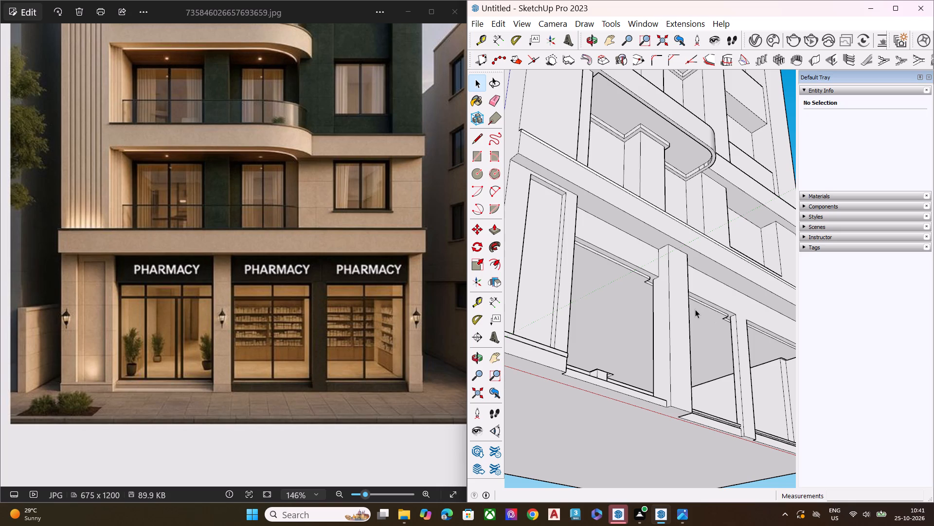
scroll(695, 309, down, 2)
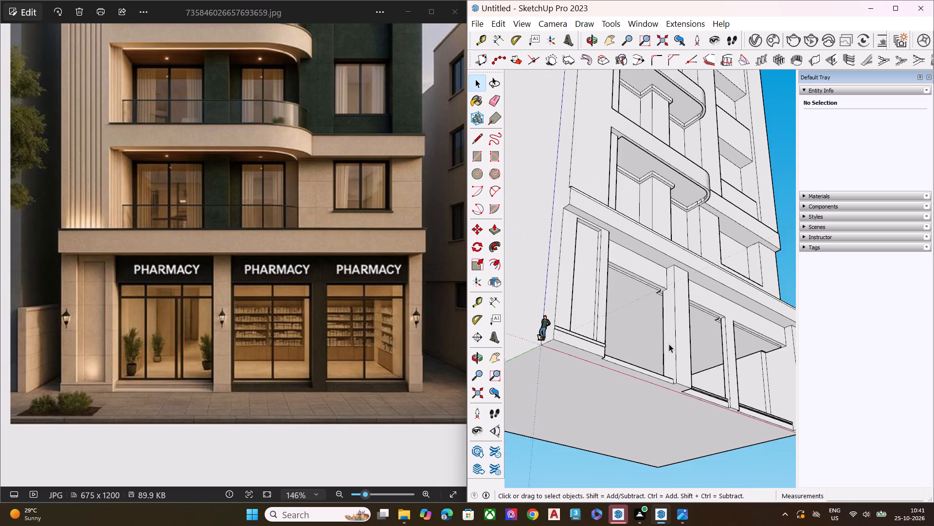
scroll(669, 344, down, 2)
scroll(667, 333, up, 1)
scroll(688, 219, up, 9)
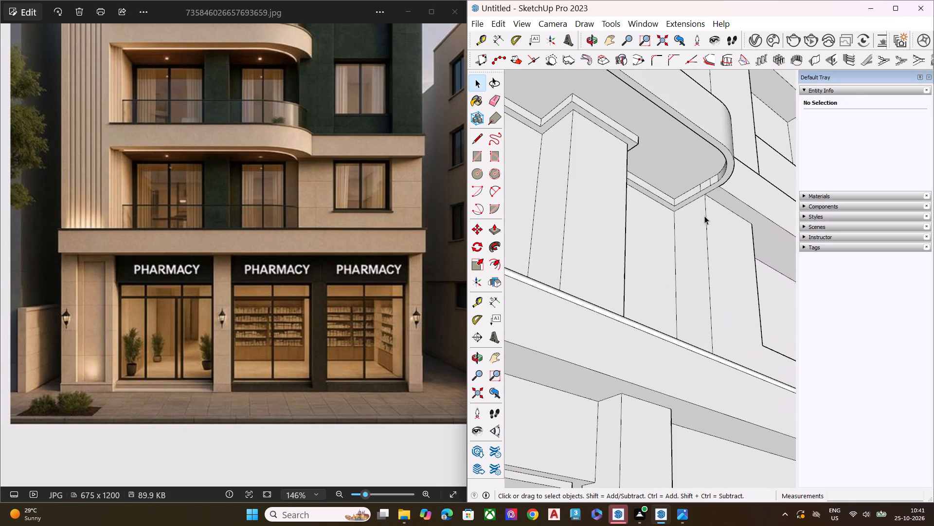
scroll(562, 307, down, 10)
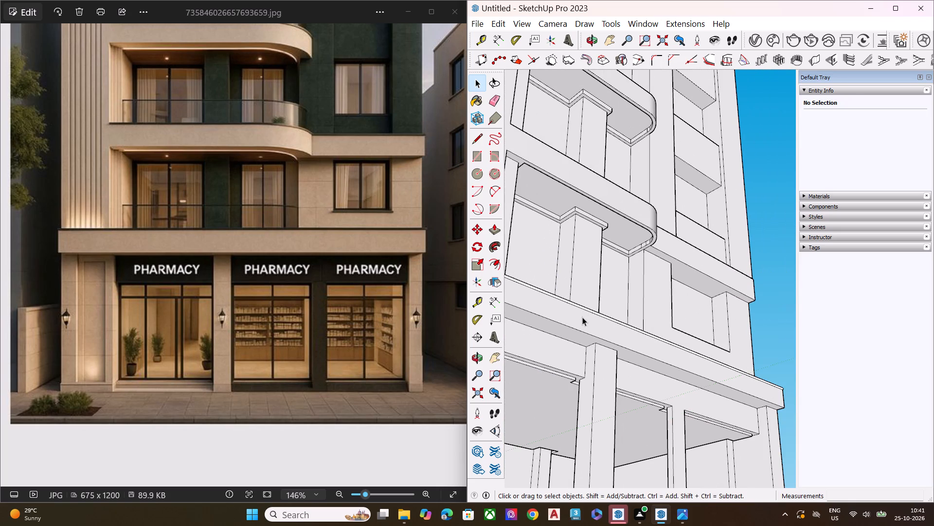
middle_drag(576, 331, 661, 393)
scroll(683, 239, up, 7)
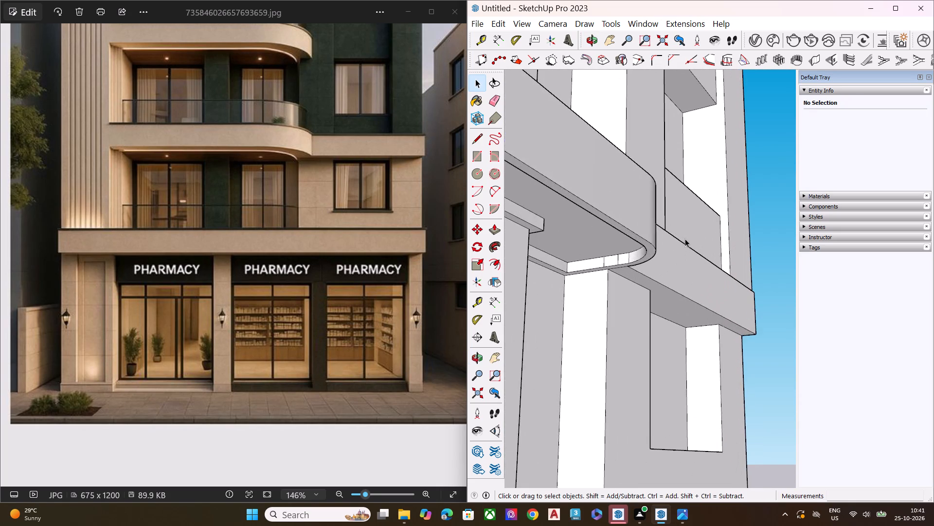
scroll(643, 254, up, 1)
scroll(642, 253, down, 1)
scroll(642, 253, up, 12)
middle_drag(701, 224, 713, 222)
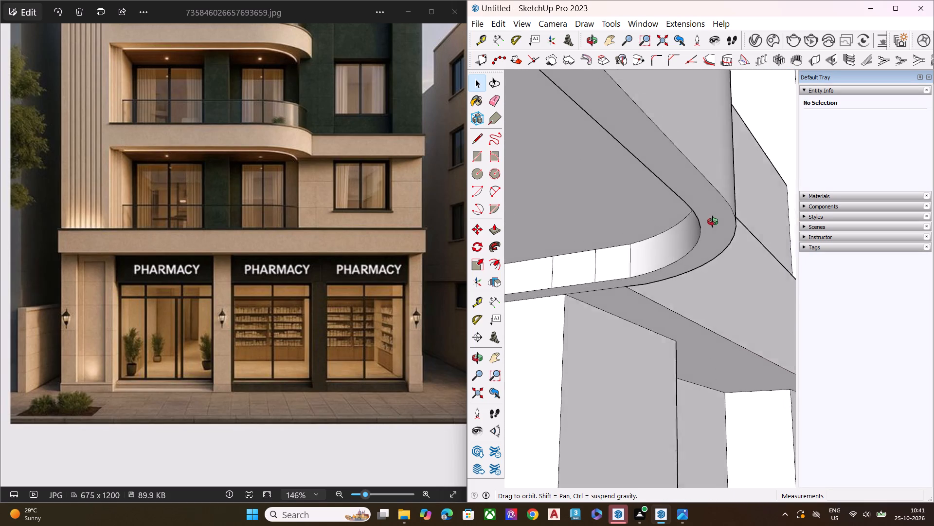
middle_drag(713, 222, 750, 276)
scroll(634, 295, up, 1)
scroll(634, 295, down, 1)
scroll(634, 295, up, 6)
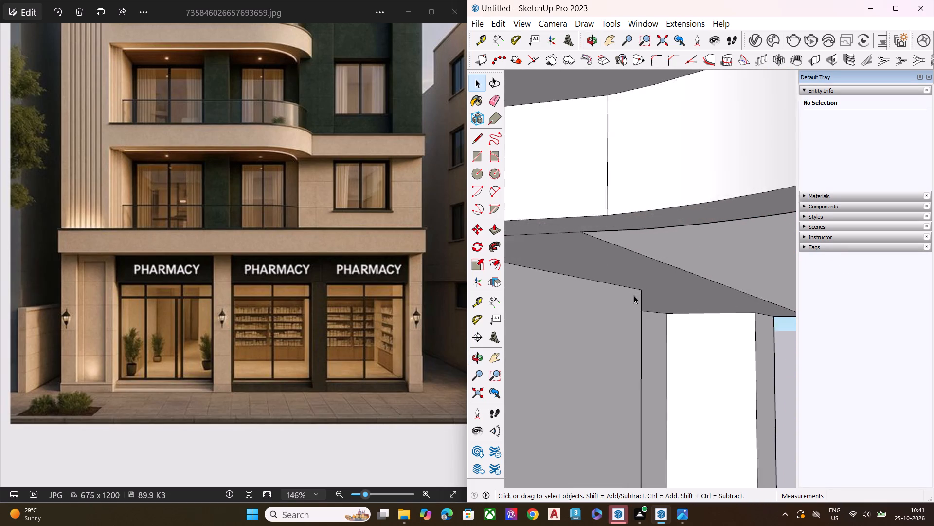
scroll(634, 295, up, 2)
scroll(628, 297, down, 6)
scroll(628, 297, up, 1)
scroll(628, 297, down, 2)
scroll(589, 317, down, 3)
scroll(589, 317, up, 1)
scroll(589, 317, down, 5)
scroll(589, 318, up, 1)
scroll(589, 318, down, 1)
scroll(589, 318, up, 4)
scroll(591, 314, down, 1)
scroll(592, 314, up, 2)
scroll(593, 313, down, 1)
scroll(593, 313, up, 1)
scroll(593, 313, down, 1)
scroll(593, 313, up, 1)
scroll(593, 313, down, 12)
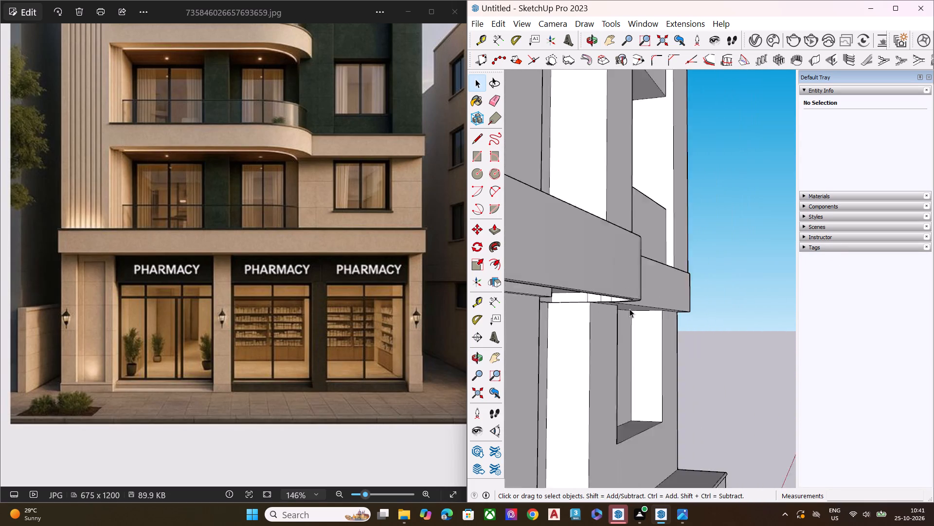
scroll(629, 309, down, 3)
scroll(630, 309, up, 1)
scroll(631, 309, down, 4)
scroll(637, 323, up, 2)
scroll(637, 329, down, 5)
Examine the front façade's balconies, window recesses and ground floor from several angles.
key(space)
middle_drag(659, 344, 498, 403)
scroll(631, 275, down, 3)
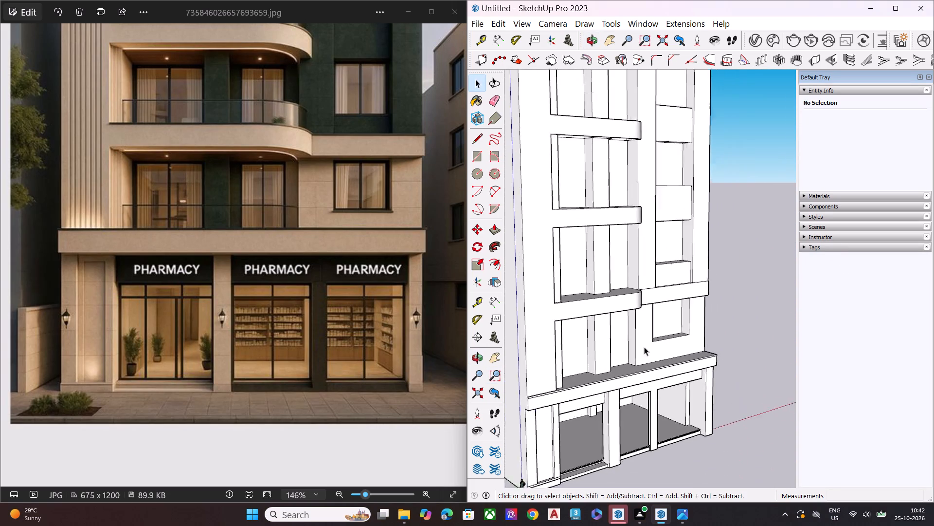
scroll(644, 347, down, 2)
middle_drag(662, 349, 495, 326)
middle_drag(719, 319, 614, 321)
middle_drag(721, 330, 623, 404)
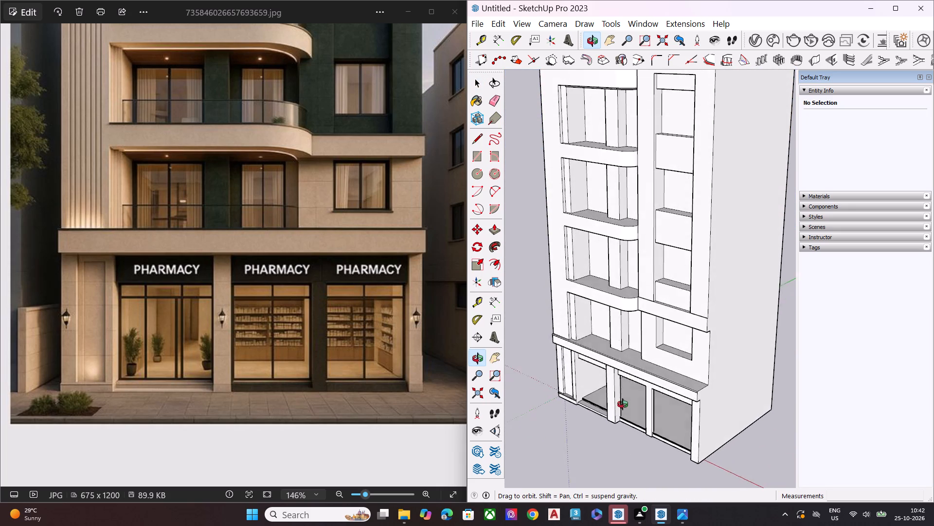
middle_drag(623, 404, 872, 406)
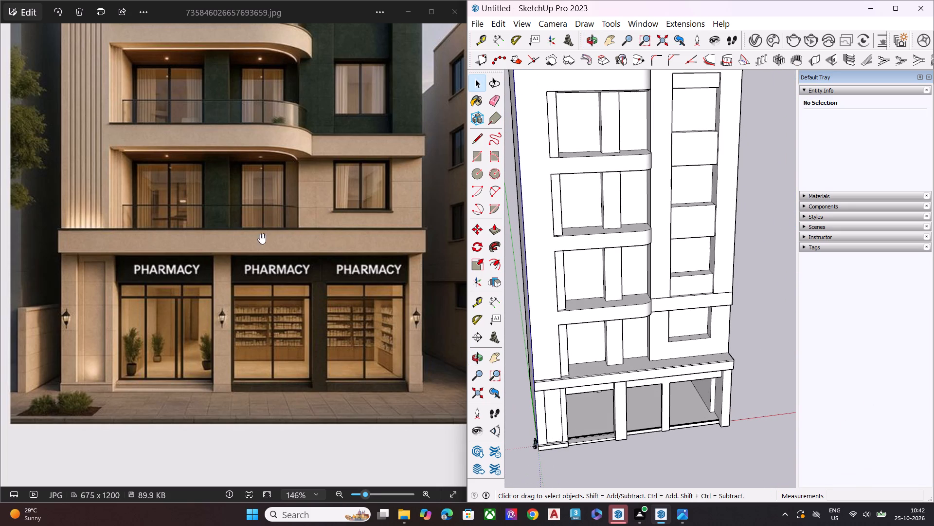
Study the reference image's balconies, glass railings and window recesses, then its full façade.
scroll(263, 231, up, 2)
scroll(255, 241, down, 1)
scroll(255, 241, up, 1)
scroll(255, 241, down, 1)
scroll(255, 241, up, 2)
scroll(255, 242, down, 1)
scroll(255, 242, up, 1)
scroll(255, 242, down, 1)
scroll(255, 242, up, 1)
scroll(255, 244, down, 1)
scroll(255, 244, up, 1)
scroll(255, 244, down, 6)
scroll(255, 247, up, 1)
scroll(255, 247, down, 3)
scroll(255, 248, up, 1)
scroll(255, 248, down, 10)
scroll(255, 251, up, 1)
scroll(270, 252, down, 3)
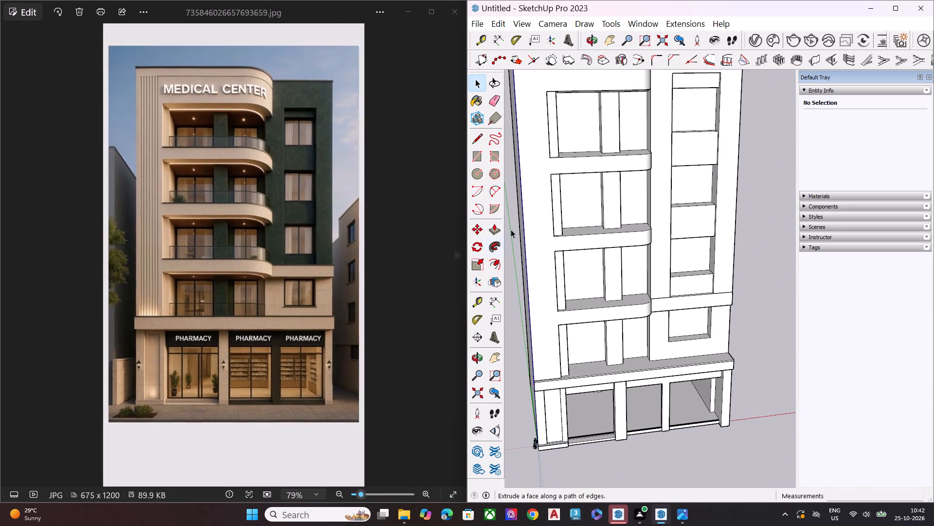
middle_drag(589, 219, 544, 417)
scroll(485, 332, up, 7)
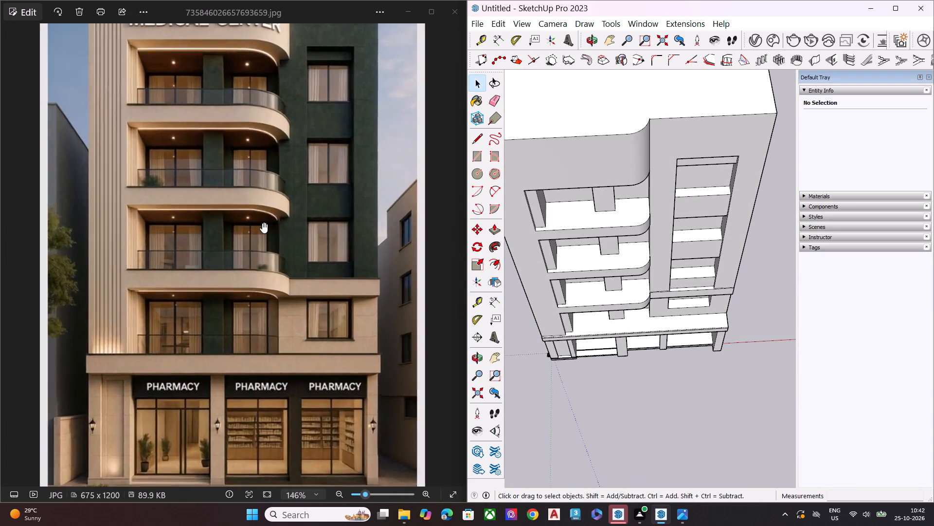
scroll(262, 223, up, 3)
scroll(284, 166, up, 1)
scroll(284, 166, down, 2)
scroll(284, 166, up, 1)
scroll(283, 166, down, 1)
scroll(282, 167, up, 4)
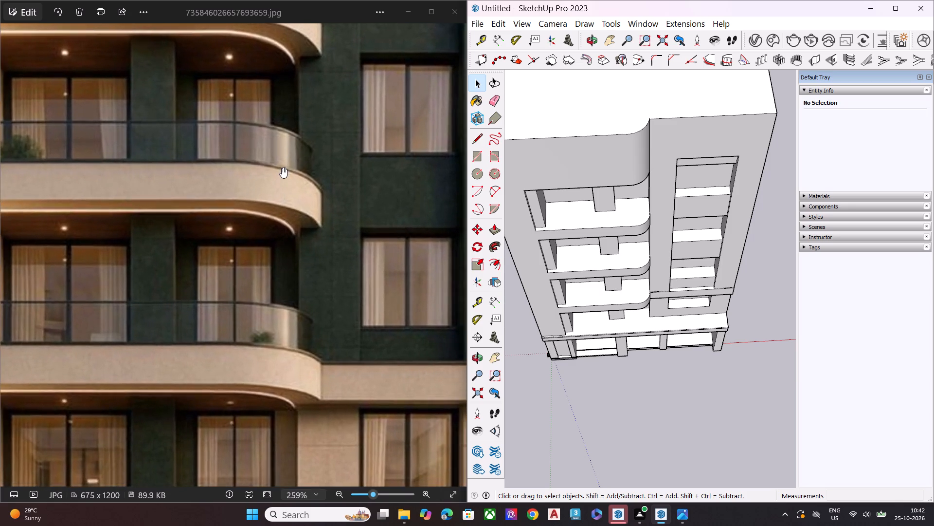
scroll(283, 153, up, 1)
scroll(283, 153, down, 4)
scroll(283, 153, up, 3)
scroll(289, 249, up, 4)
scroll(288, 257, down, 8)
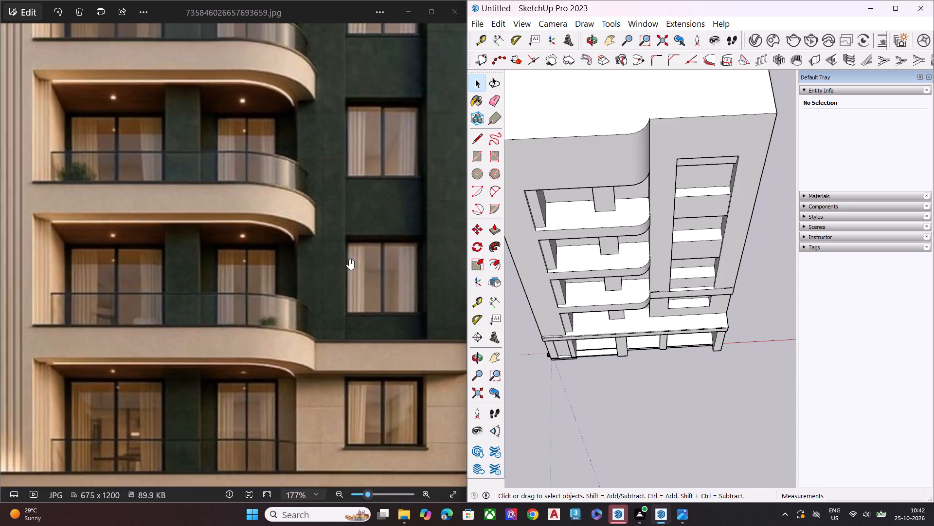
scroll(375, 245, down, 7)
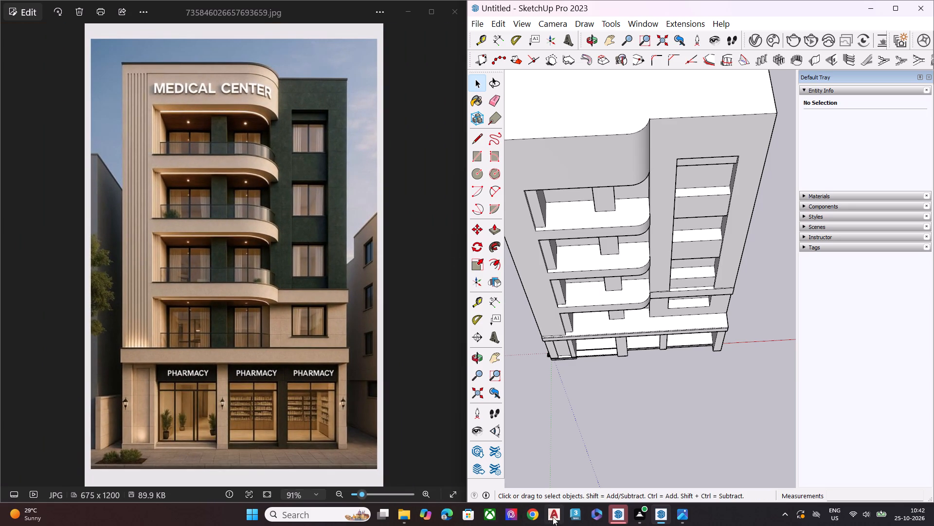
Examine the whole building's massing from above and from near street level.
key(space)
scroll(580, 407, down, 1)
scroll(580, 407, up, 1)
scroll(580, 407, down, 4)
middle_drag(691, 377, 555, 242)
scroll(553, 242, up, 1)
scroll(551, 252, down, 3)
scroll(553, 264, up, 1)
scroll(558, 272, down, 3)
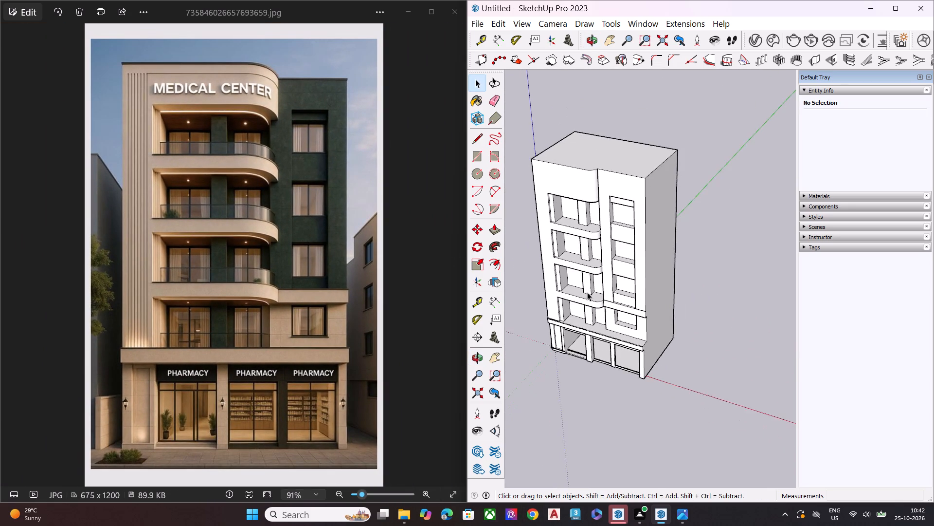
middle_drag(598, 298, 577, 161)
scroll(713, 164, up, 5)
Collapse the entity information and show the Colors collection of materials.
click(848, 92)
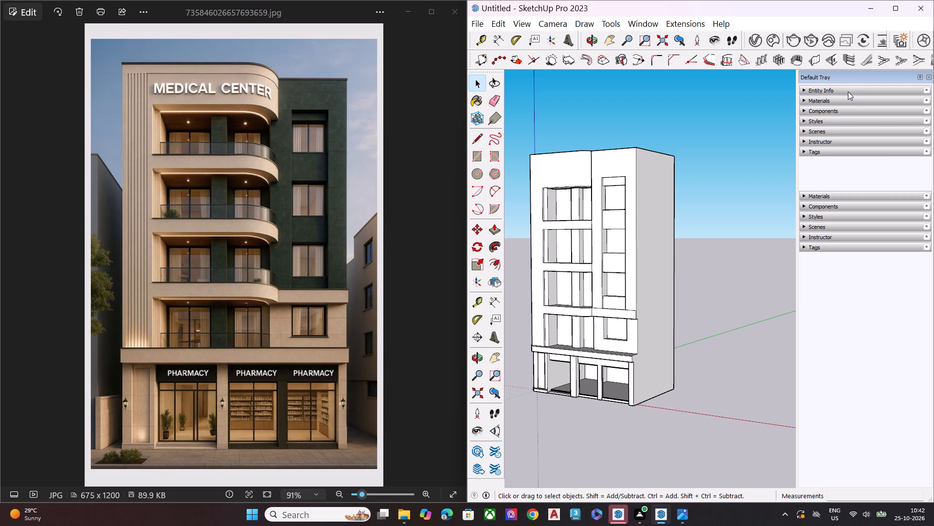
click(829, 100)
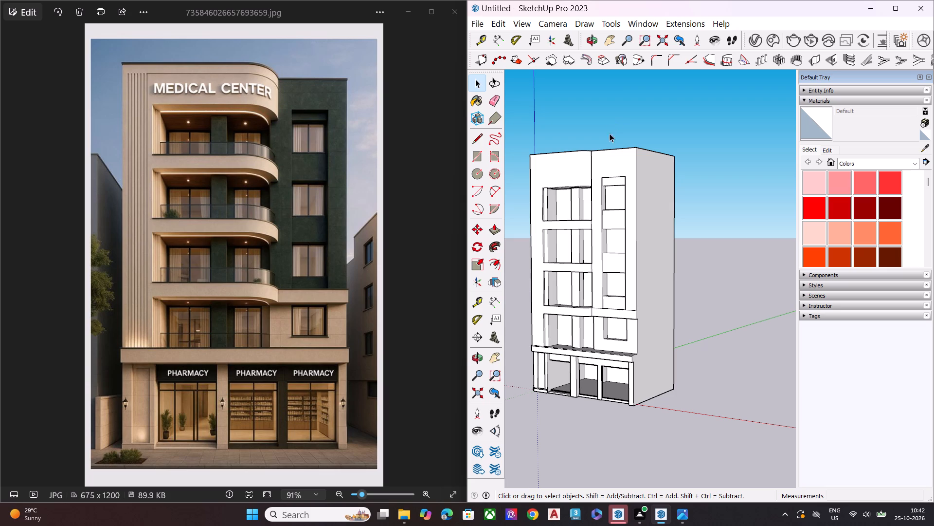
Examine the upper-floor balconies, inner pillars and stacked window recesses from below and from the front.
scroll(610, 201, down, 3)
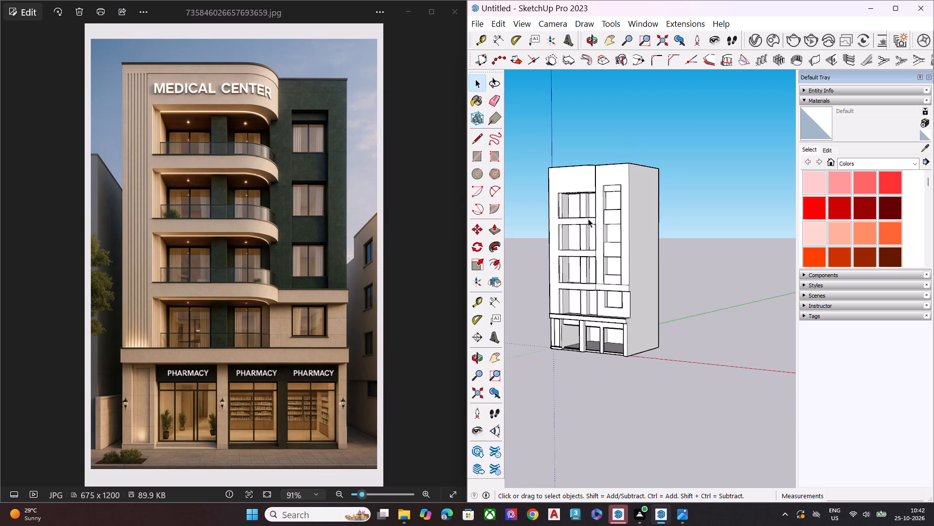
middle_drag(576, 201, 573, 135)
scroll(579, 172, up, 9)
middle_drag(572, 250, 566, 183)
scroll(560, 292, up, 1)
scroll(560, 292, down, 1)
scroll(560, 293, up, 2)
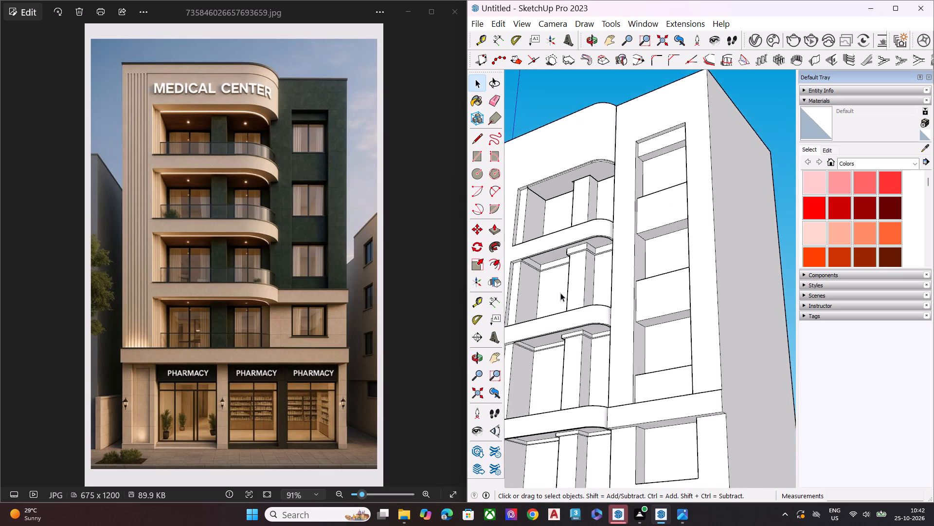
scroll(560, 293, up, 4)
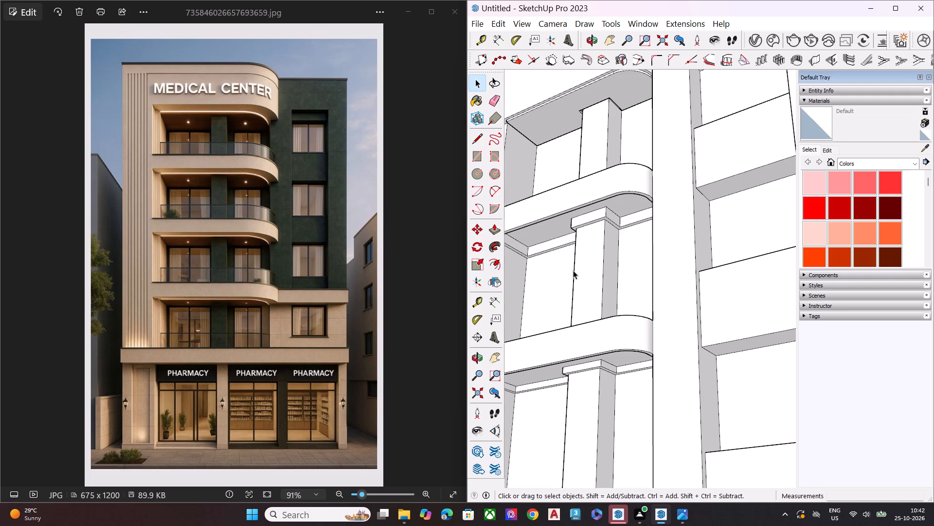
scroll(602, 253, down, 5)
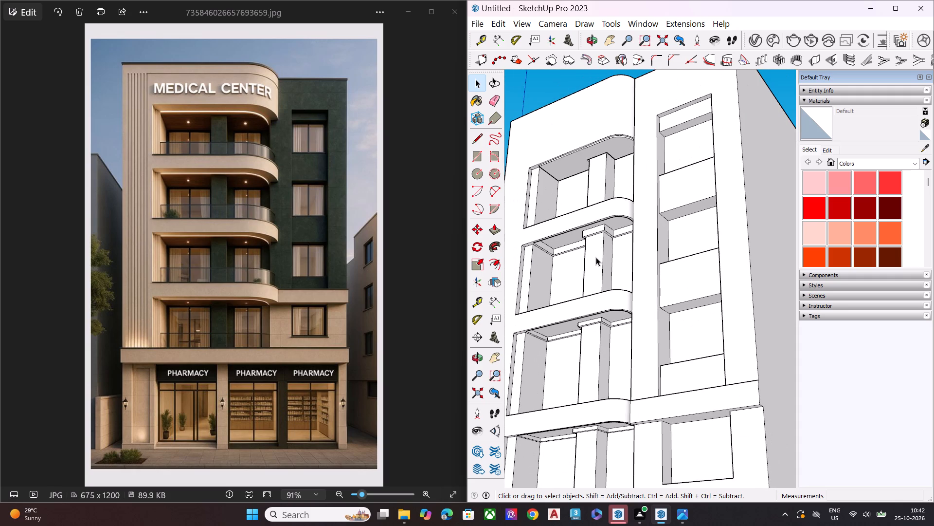
scroll(598, 252, down, 7)
middle_drag(626, 302, 653, 409)
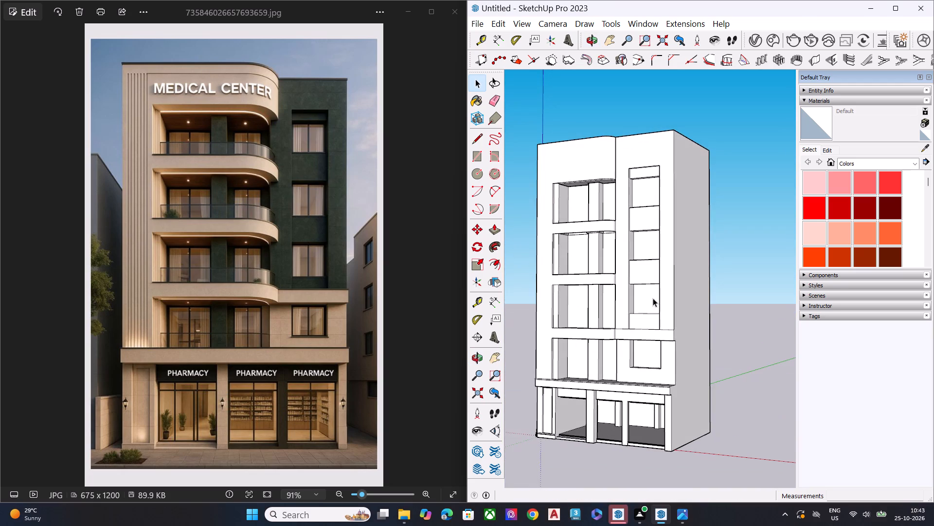
scroll(660, 272, up, 1)
scroll(660, 272, down, 3)
scroll(660, 272, up, 5)
middle_drag(644, 341, 618, 252)
scroll(618, 252, up, 3)
scroll(618, 294, down, 1)
scroll(620, 318, up, 2)
scroll(622, 333, down, 1)
scroll(622, 338, up, 1)
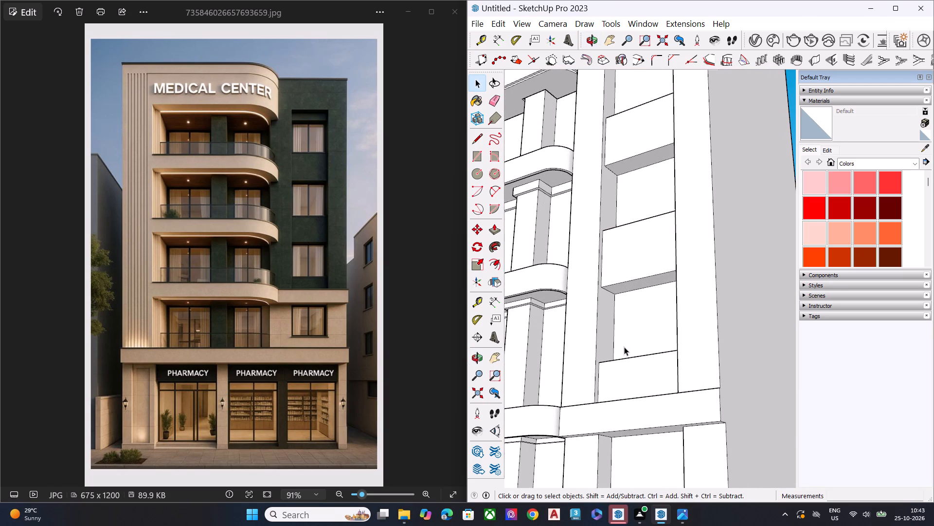
Examine the stacked window recesses from below, then the whole building's façade.
scroll(622, 343, up, 1)
middle_drag(620, 342, 594, 273)
scroll(594, 273, up, 1)
scroll(591, 277, down, 3)
scroll(591, 279, up, 1)
scroll(591, 279, down, 5)
scroll(593, 290, up, 2)
scroll(593, 292, down, 6)
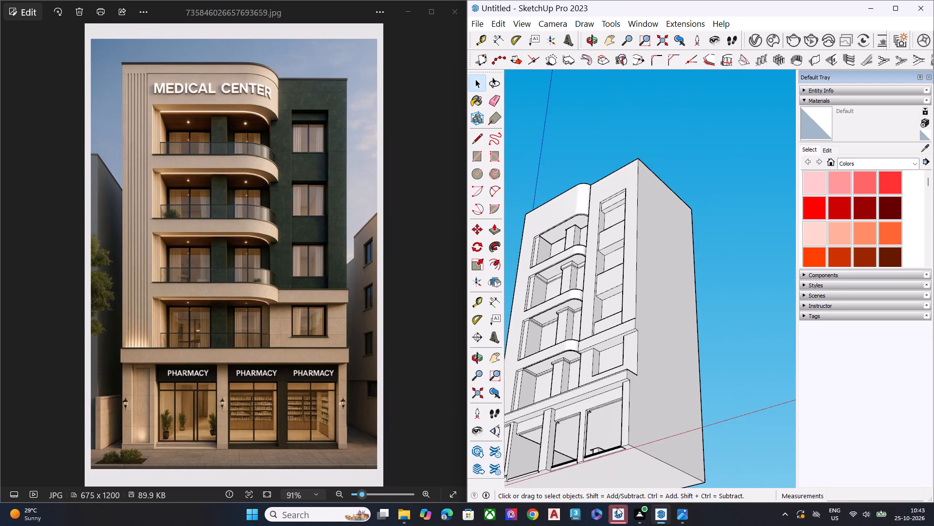
Switch to Chrome, search Google for "3d warehouse" and open the 3D Warehouse website.
click(535, 517)
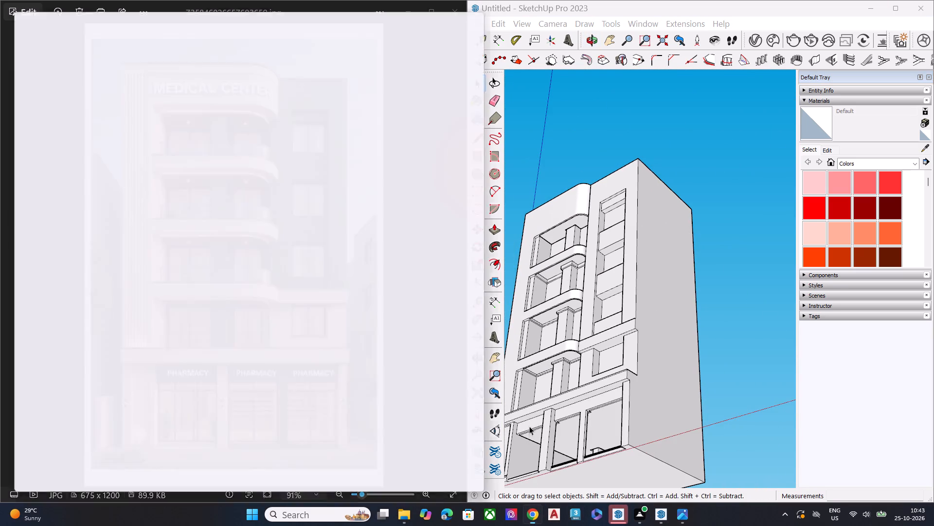
click(183, 269)
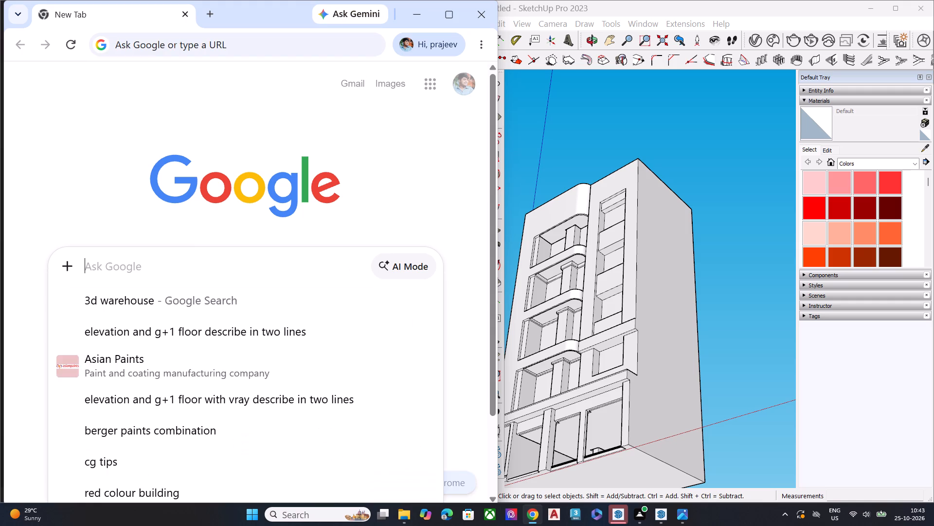
click(178, 303)
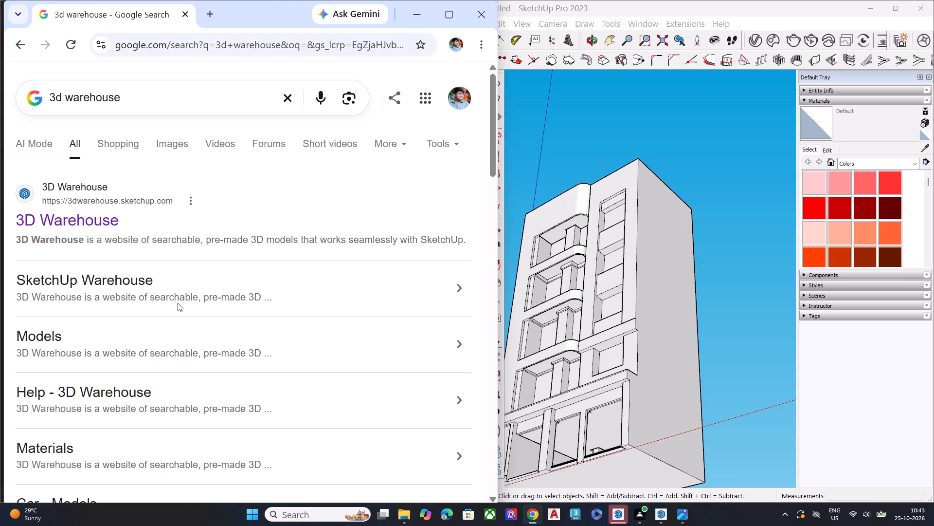
click(91, 225)
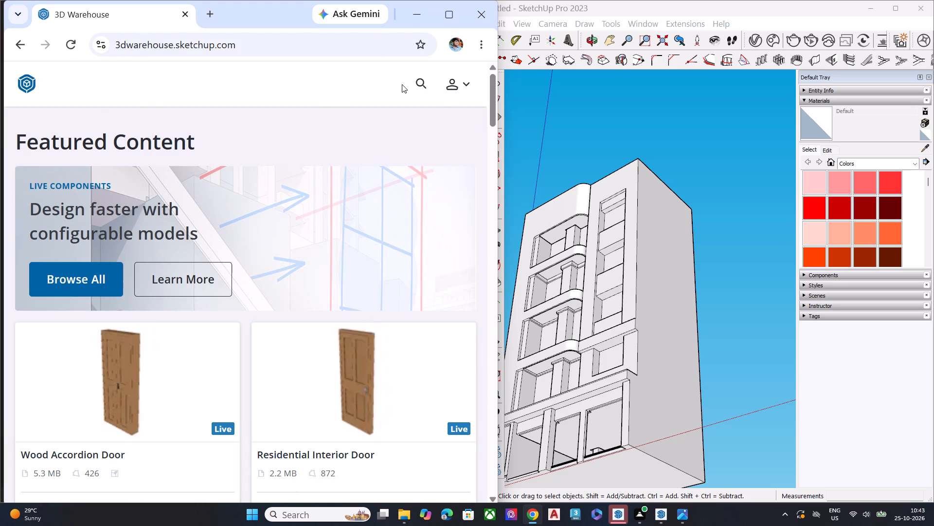
Search 3D Warehouse for "curved railling" and look through the models found.
click(417, 77)
click(296, 96)
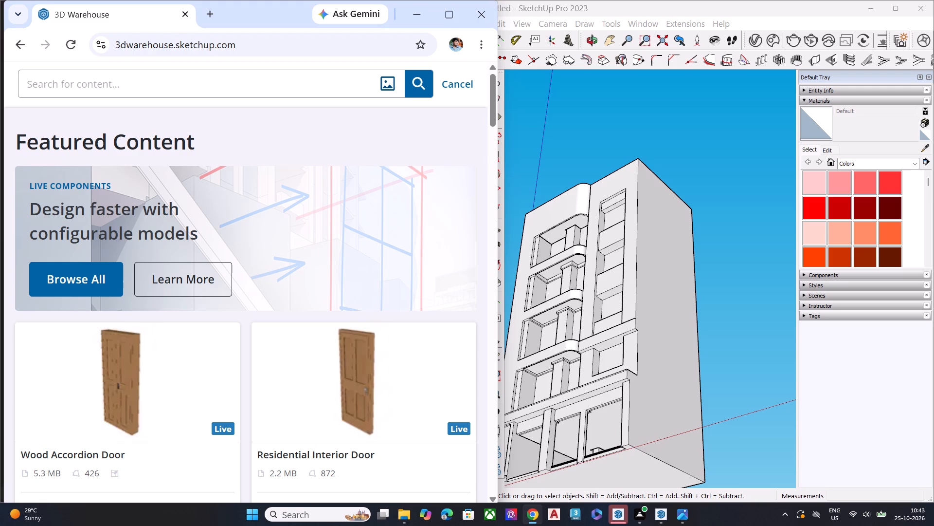
text(curved)
key(space)
text(railling)
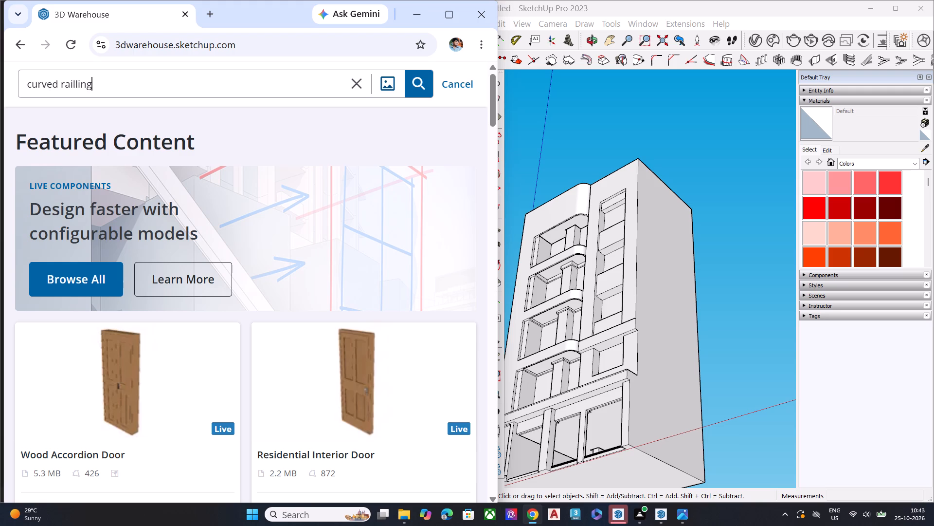
key(Return)
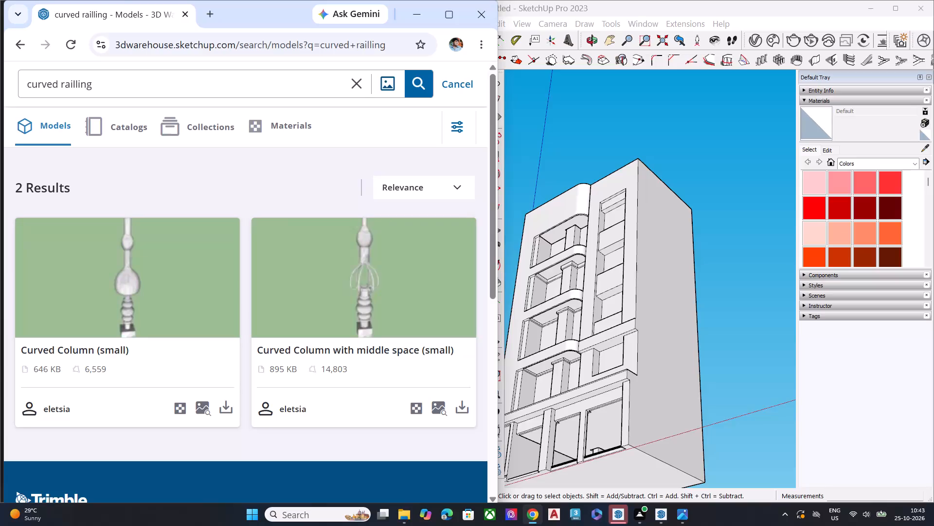
scroll(314, 110, down, 1)
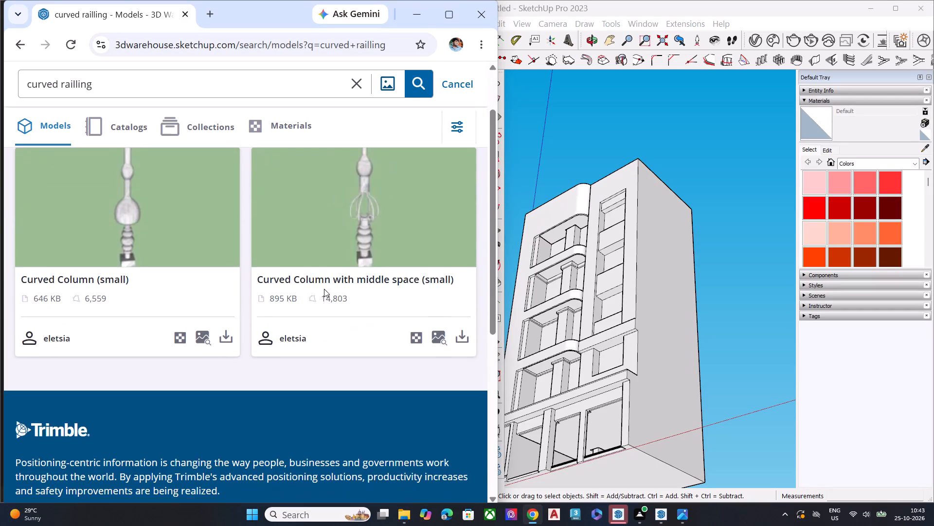
scroll(322, 292, down, 5)
scroll(289, 274, up, 3)
scroll(288, 272, down, 1)
scroll(288, 272, up, 9)
scroll(288, 272, down, 2)
scroll(288, 272, up, 9)
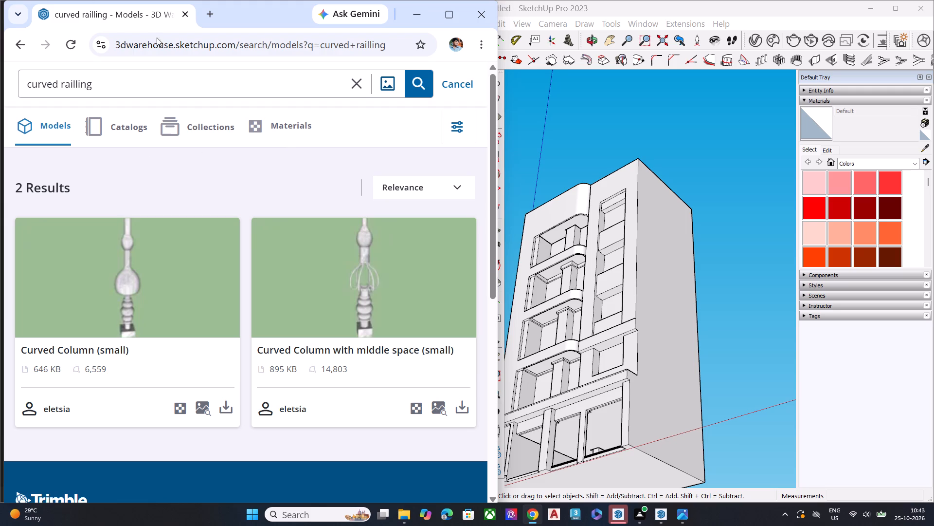
Replace the 3D Warehouse search with "railing curved".
click(359, 92)
click(287, 88)
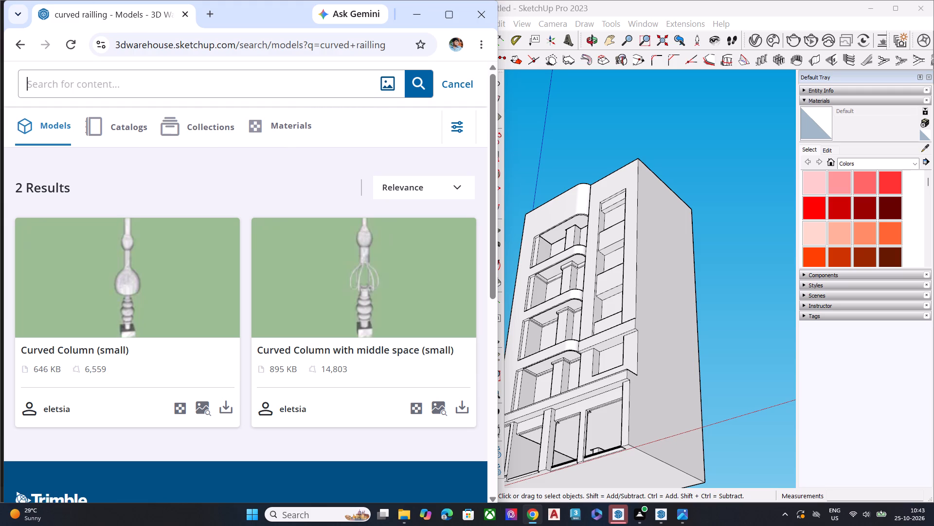
text(rs)
key(BackSpace)
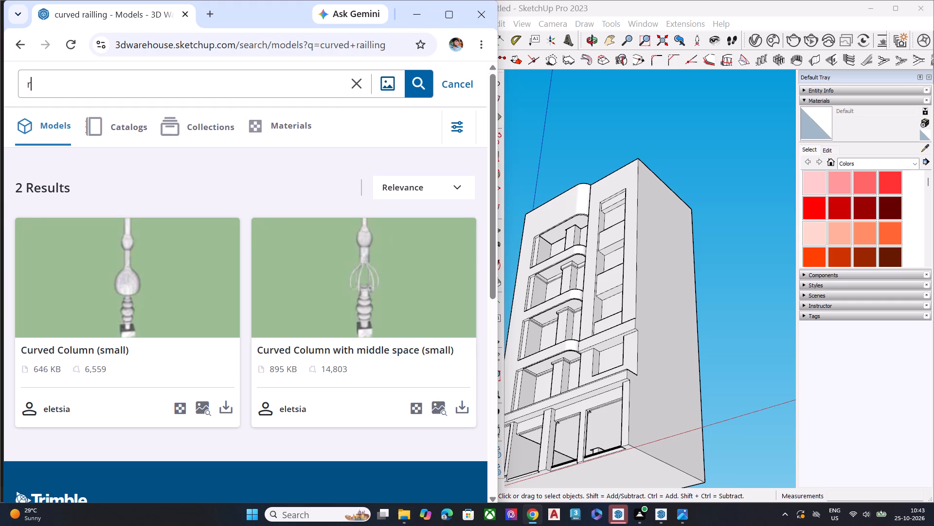
text(ailing)
key(space)
text(curved)
key(Return)
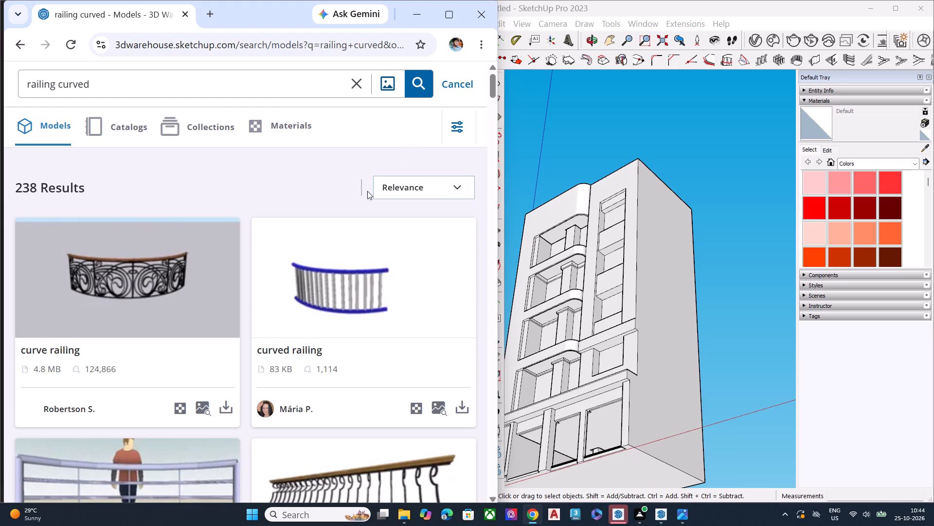
Look through the first curved railing models, inspect the Curved Skate Rail model and return to the results.
scroll(380, 290, down, 6)
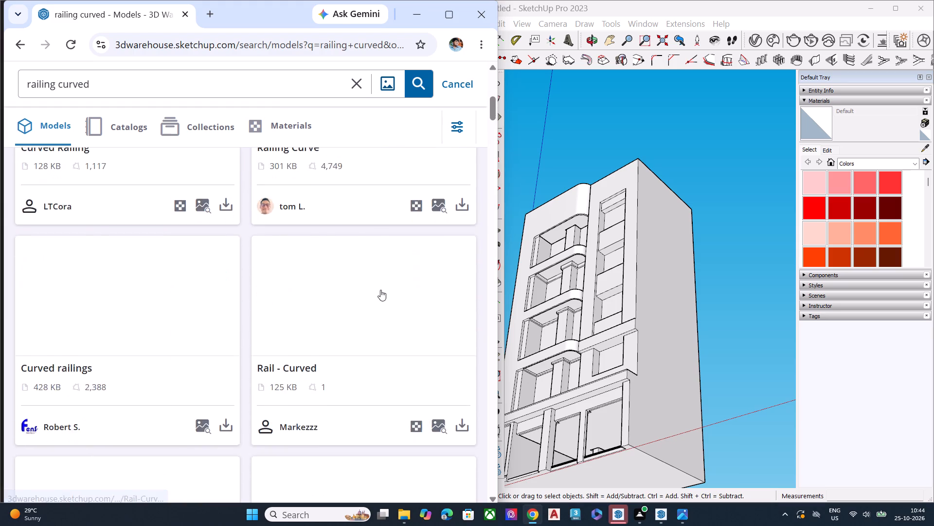
scroll(379, 291, up, 3)
scroll(378, 293, down, 4)
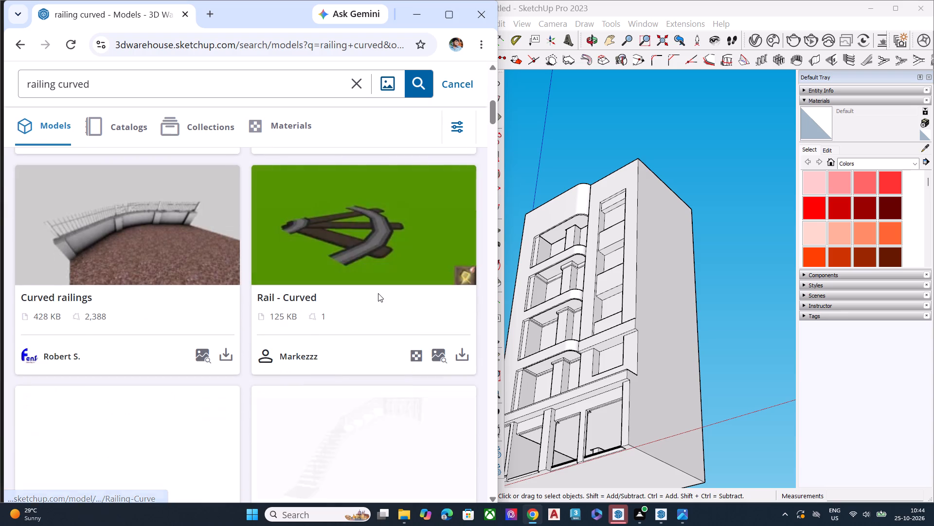
scroll(383, 293, down, 7)
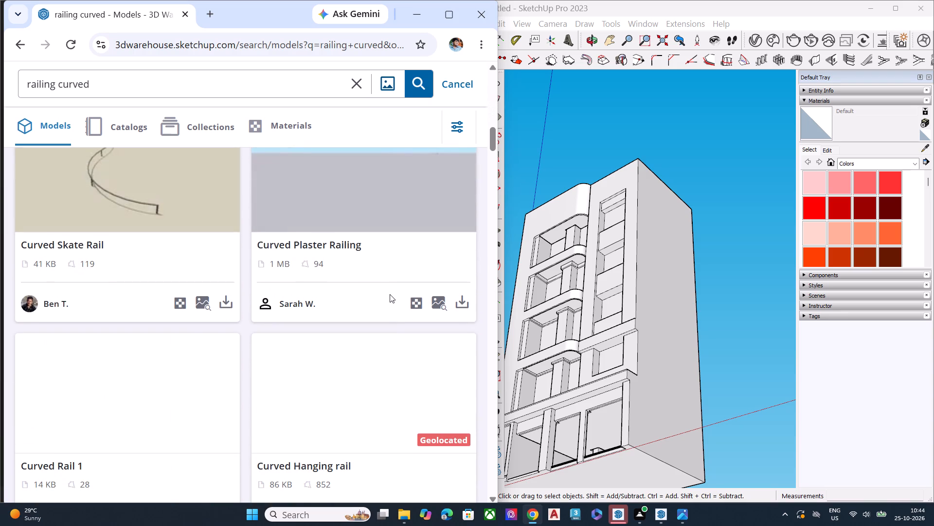
scroll(380, 303, up, 1)
scroll(63, 366, up, 2)
scroll(63, 366, down, 2)
click(144, 300)
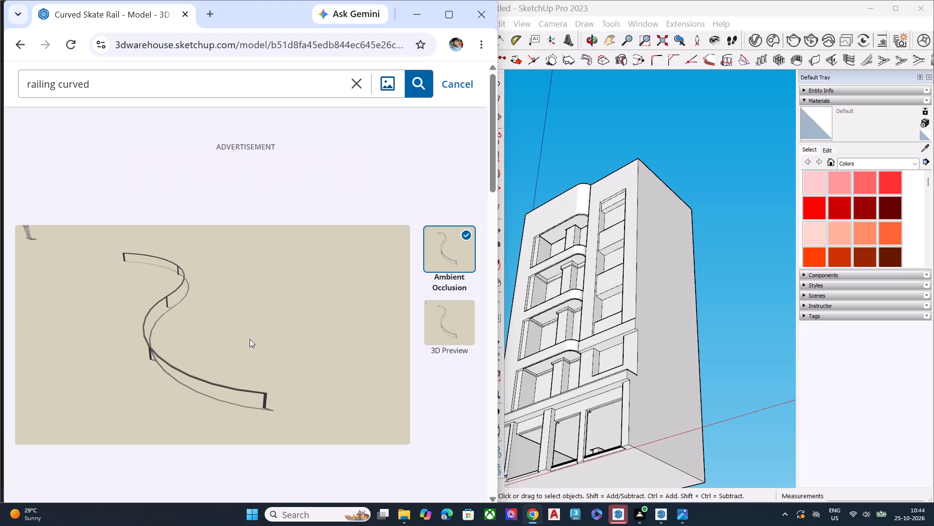
scroll(201, 369, up, 5)
click(24, 50)
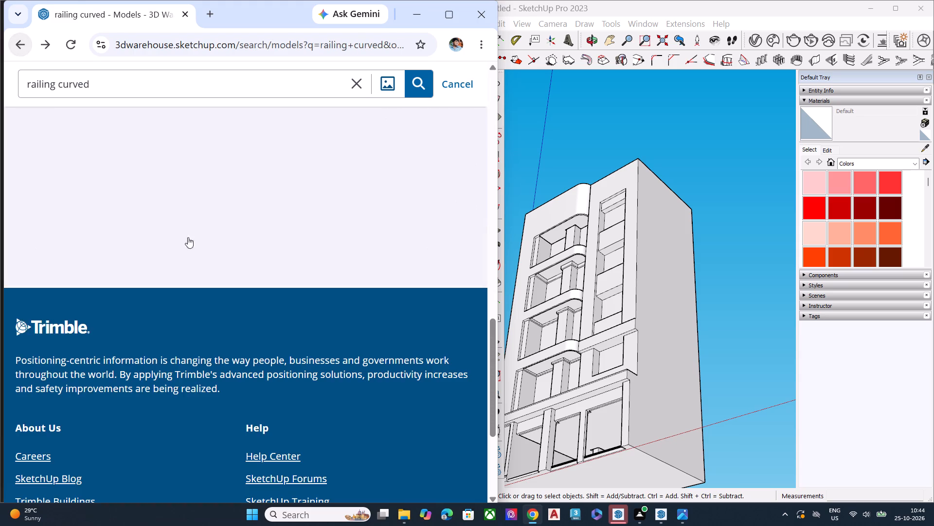
Browse further through the search results for a curved balcony railing that suits the façade.
scroll(352, 294, down, 6)
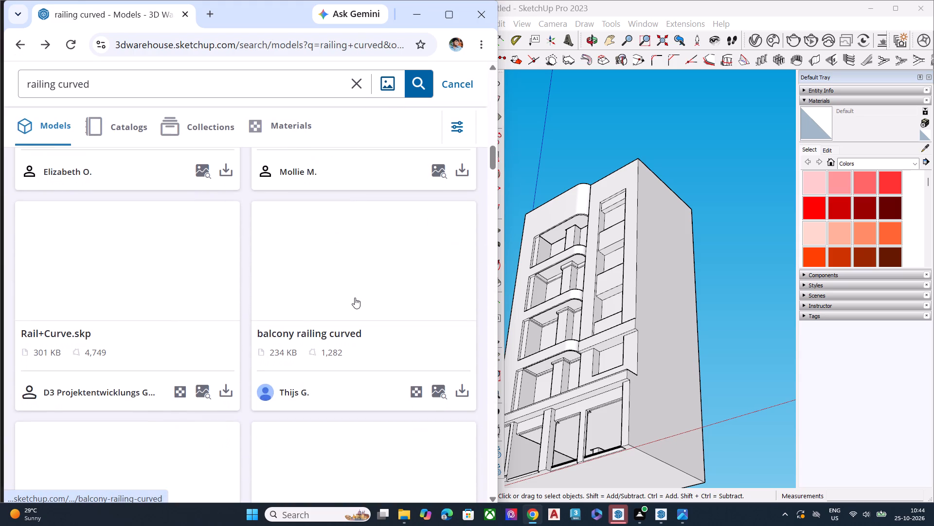
scroll(355, 298, down, 3)
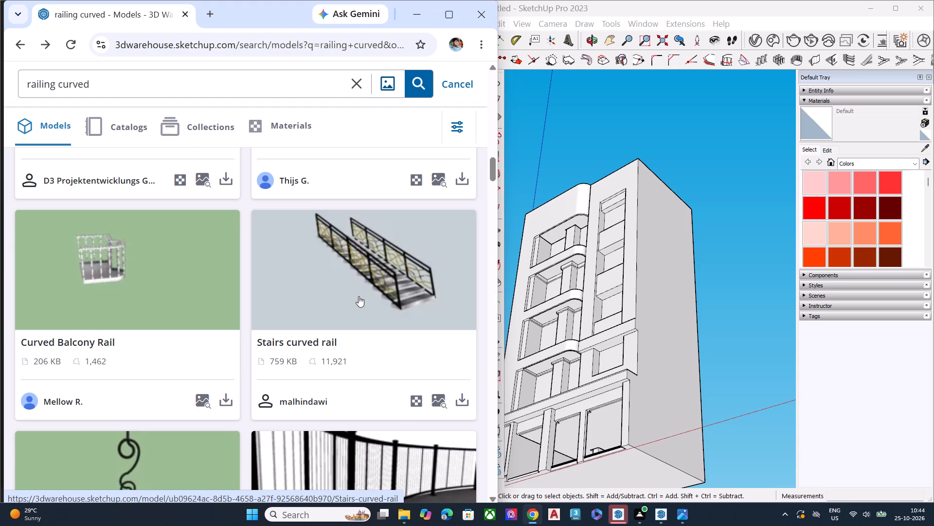
scroll(359, 296, down, 3)
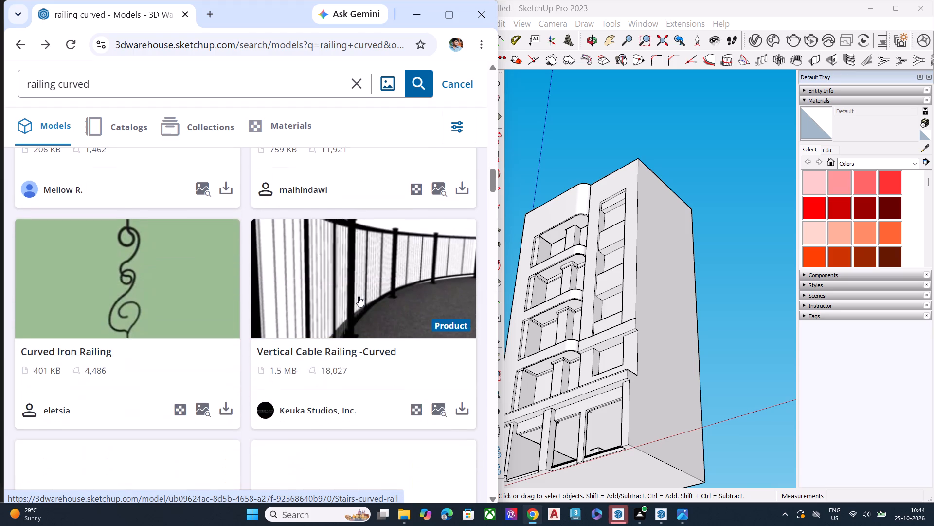
scroll(359, 296, down, 3)
scroll(359, 296, up, 4)
scroll(359, 296, down, 4)
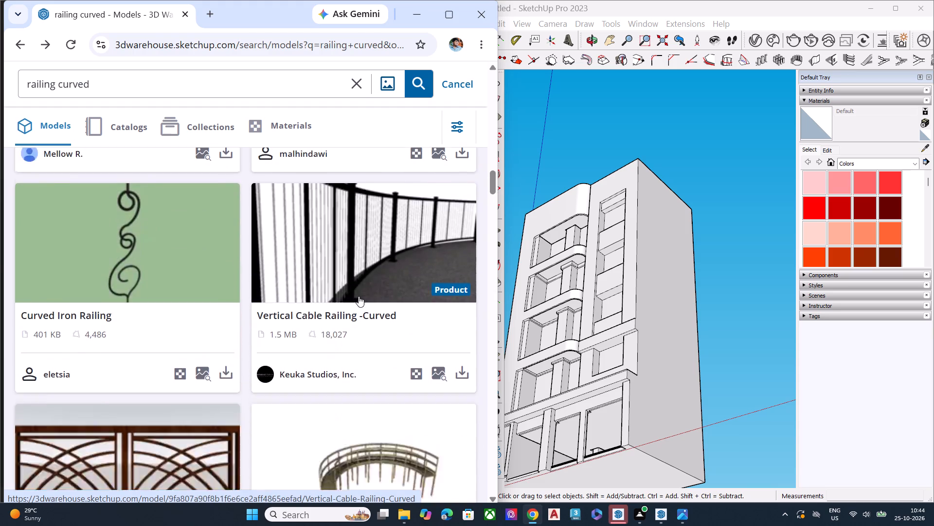
scroll(359, 296, down, 8)
scroll(357, 298, up, 2)
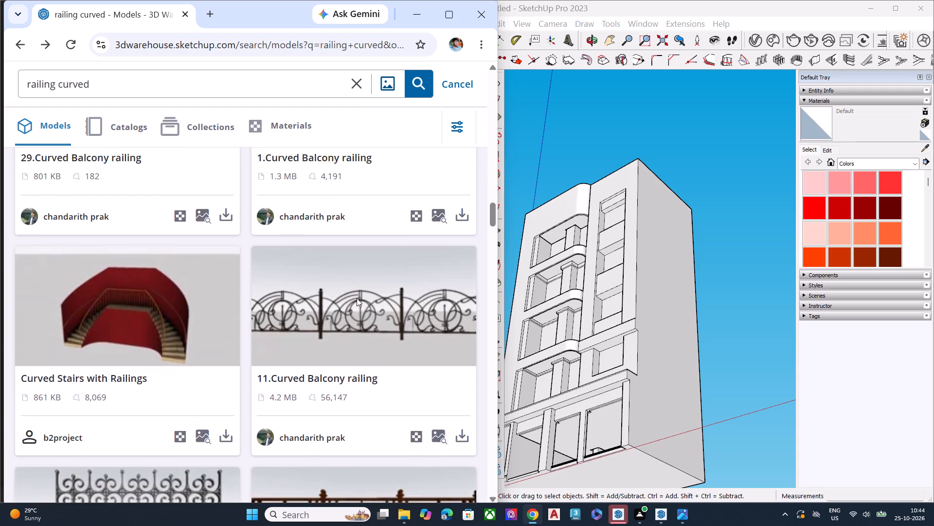
scroll(357, 298, down, 5)
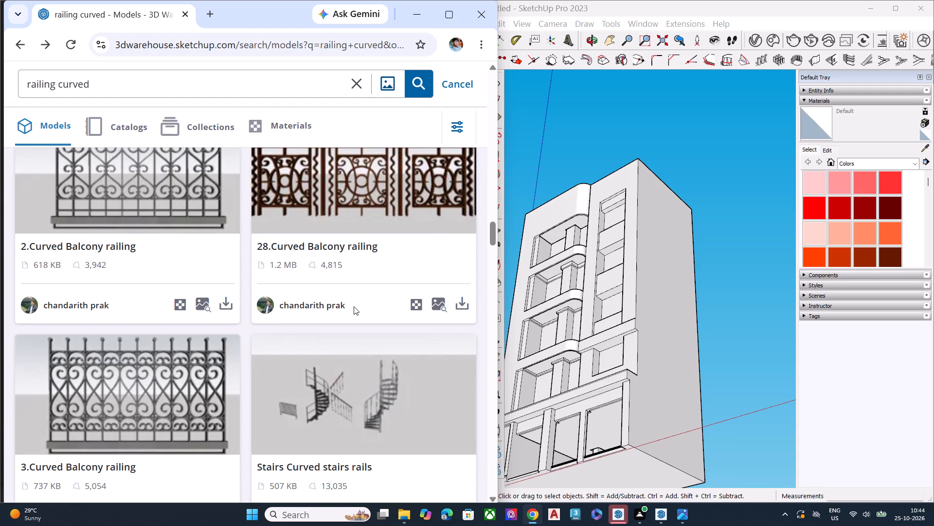
scroll(354, 306, down, 6)
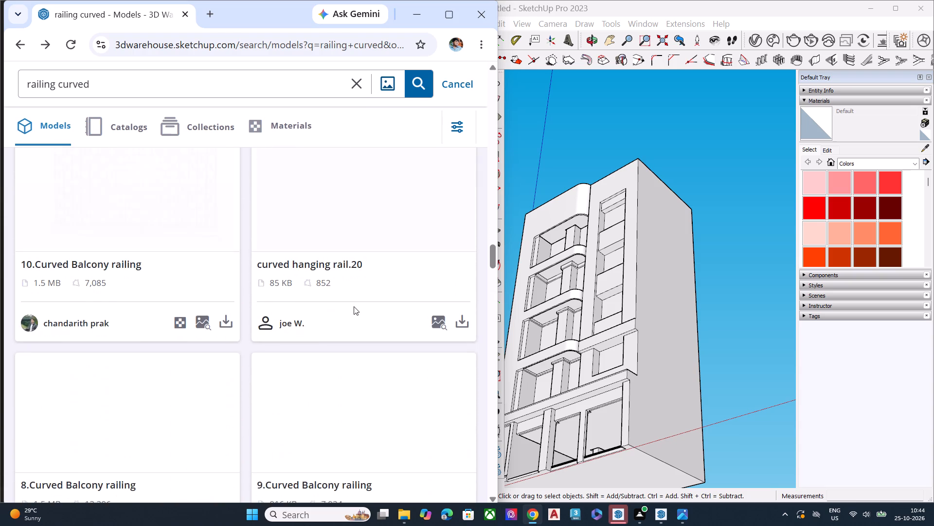
scroll(354, 306, down, 3)
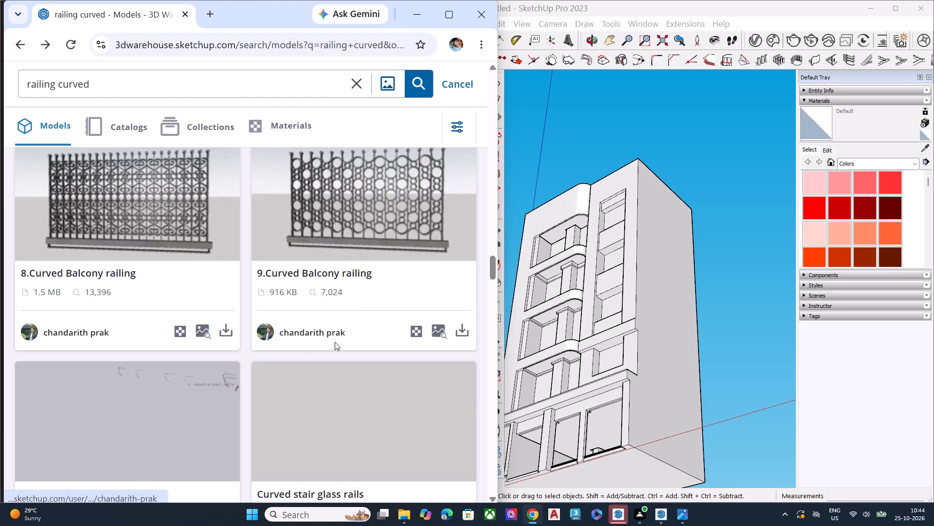
Look over the banister and curved stair glass rail models and the balcony railings listed around them.
scroll(299, 281, down, 3)
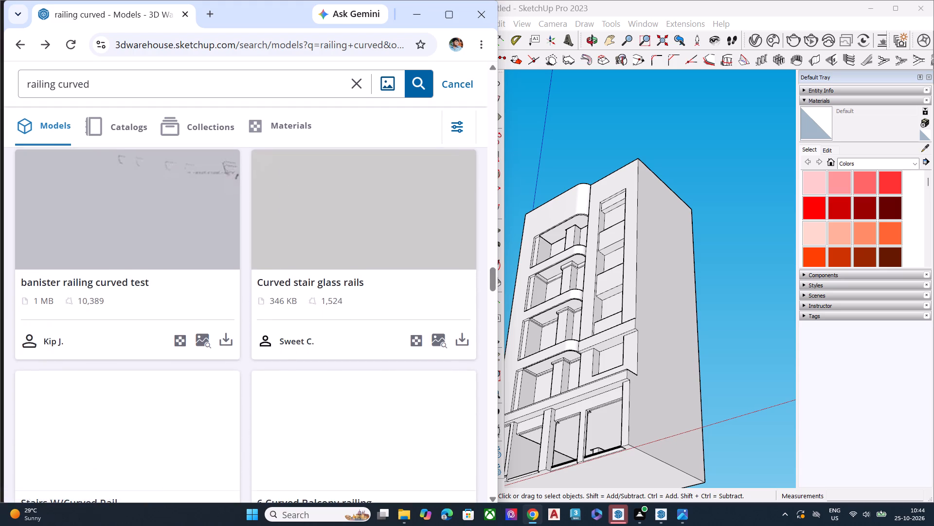
scroll(277, 305, up, 2)
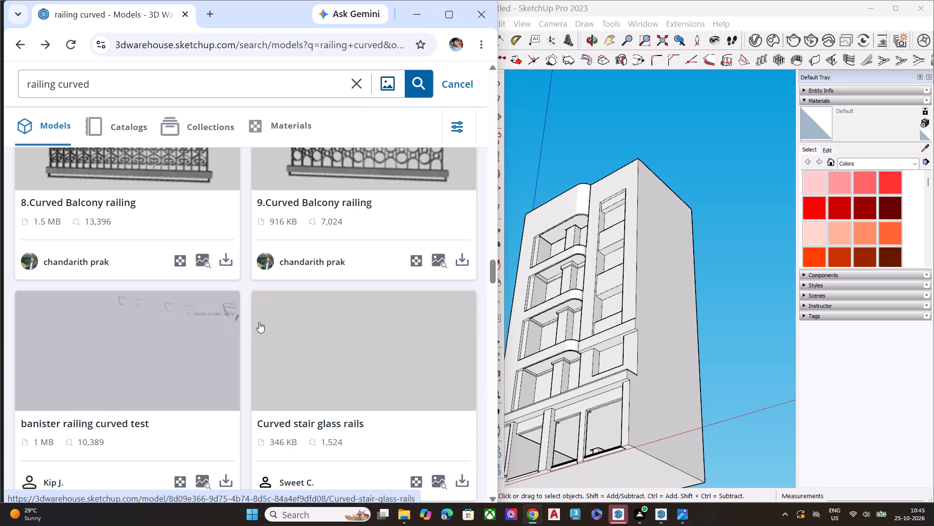
scroll(258, 327, down, 3)
scroll(258, 336, up, 2)
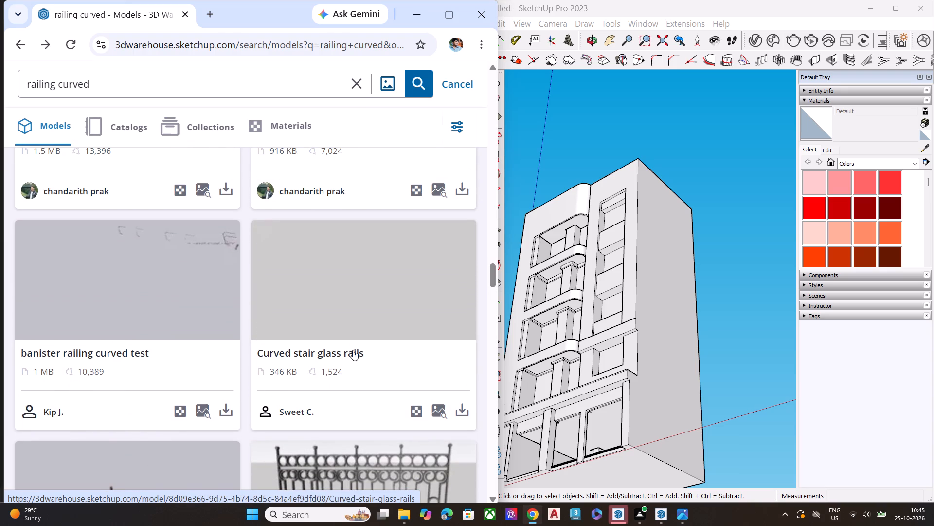
scroll(353, 350, down, 4)
scroll(294, 323, down, 2)
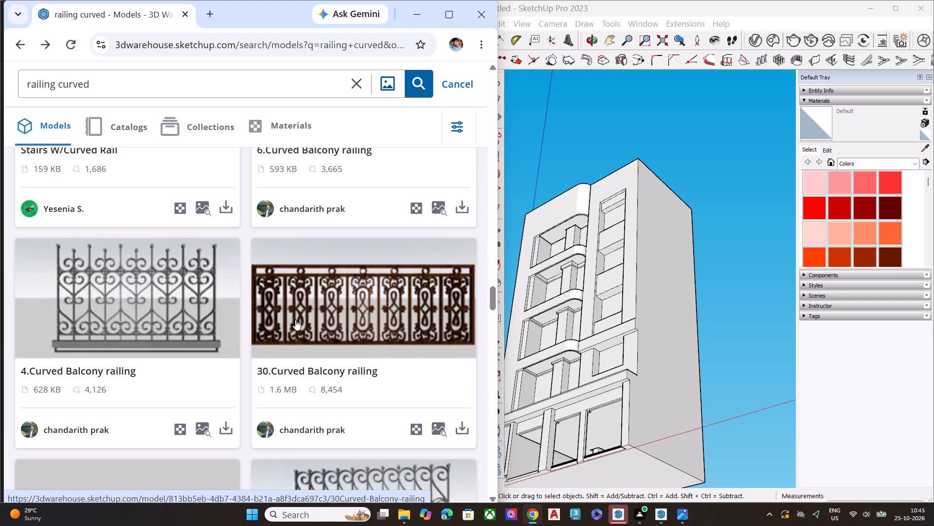
Look through the ornamental curved balcony railings and the curved staircase and glass railing models in the results.
scroll(568, 185, down, 3)
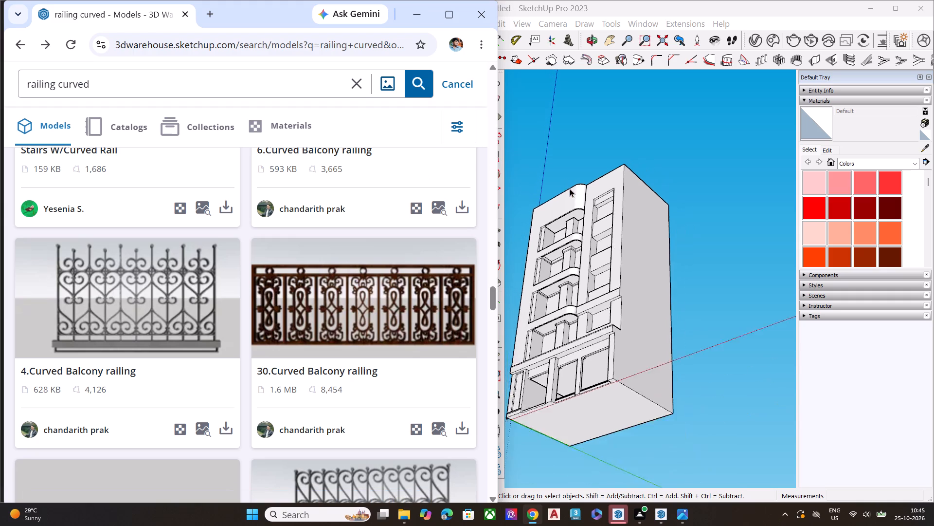
scroll(570, 188, down, 2)
scroll(326, 332, down, 5)
scroll(329, 329, up, 3)
scroll(329, 329, down, 1)
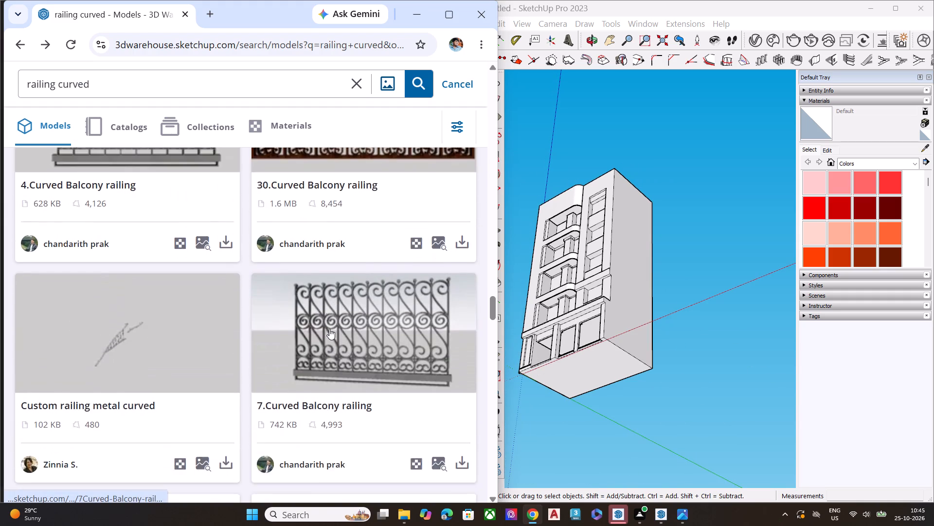
scroll(329, 329, down, 5)
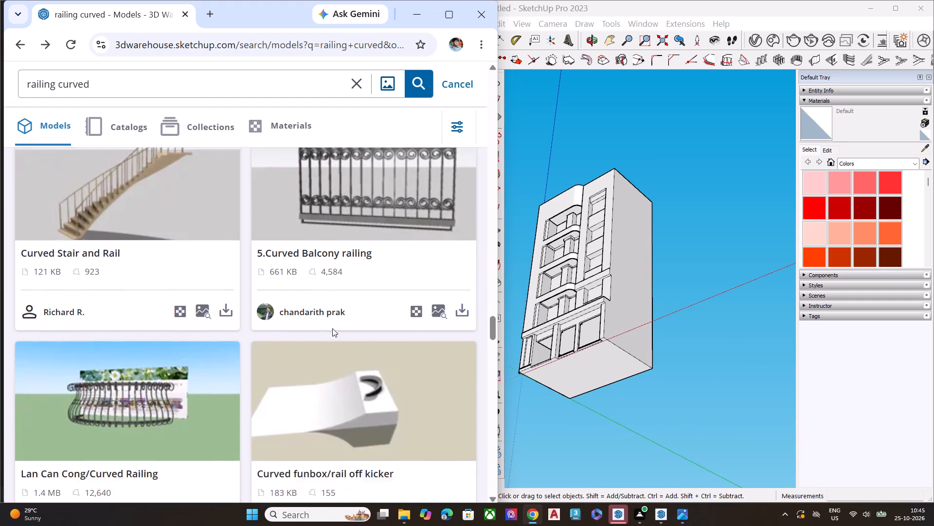
scroll(332, 328, down, 6)
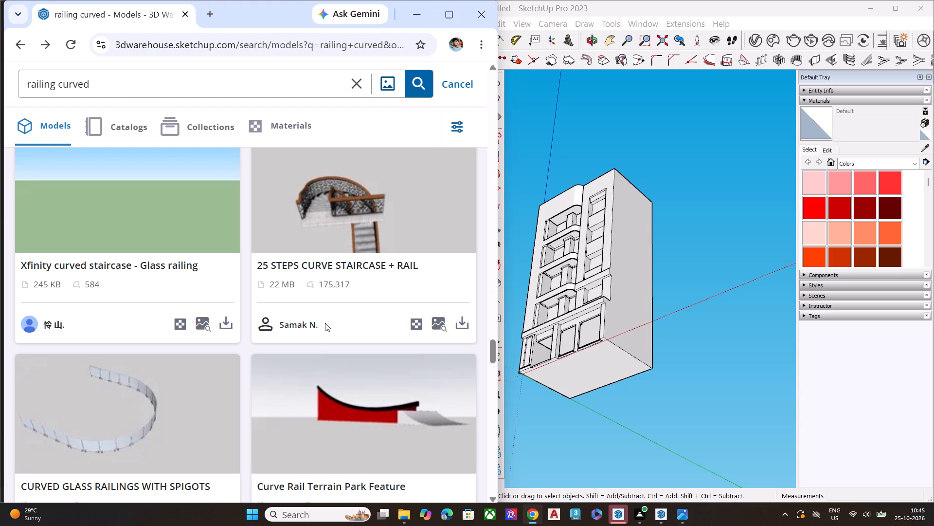
scroll(324, 323, down, 4)
scroll(217, 325, up, 3)
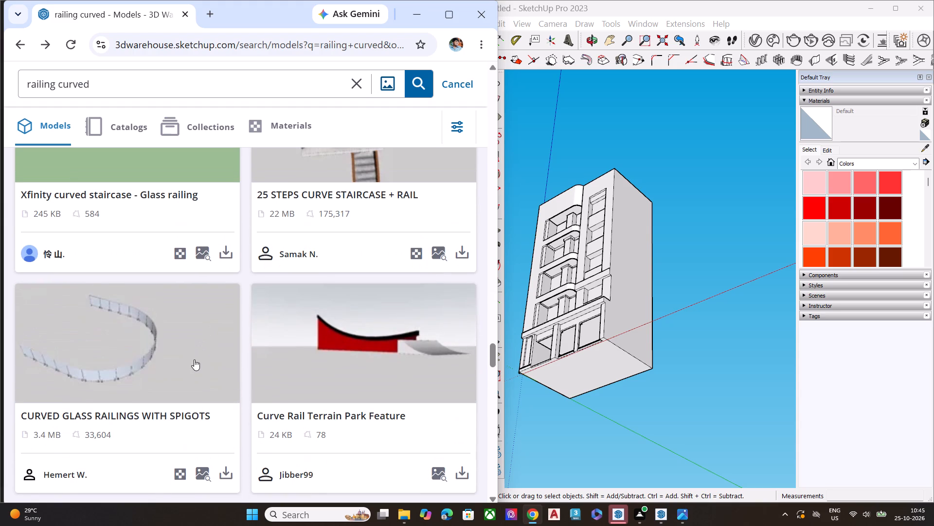
Browse the remaining "railing curved" results to the end of the list and load more models.
scroll(194, 362, down, 4)
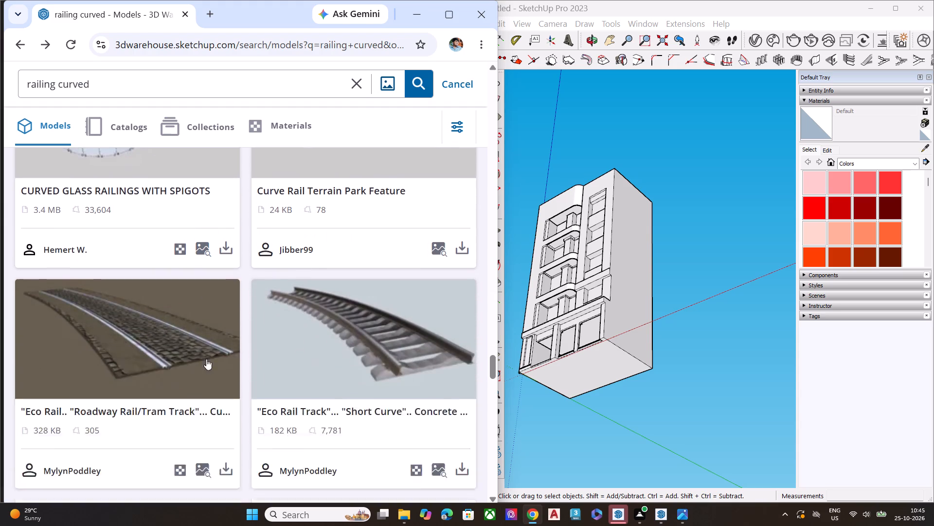
scroll(207, 359, down, 5)
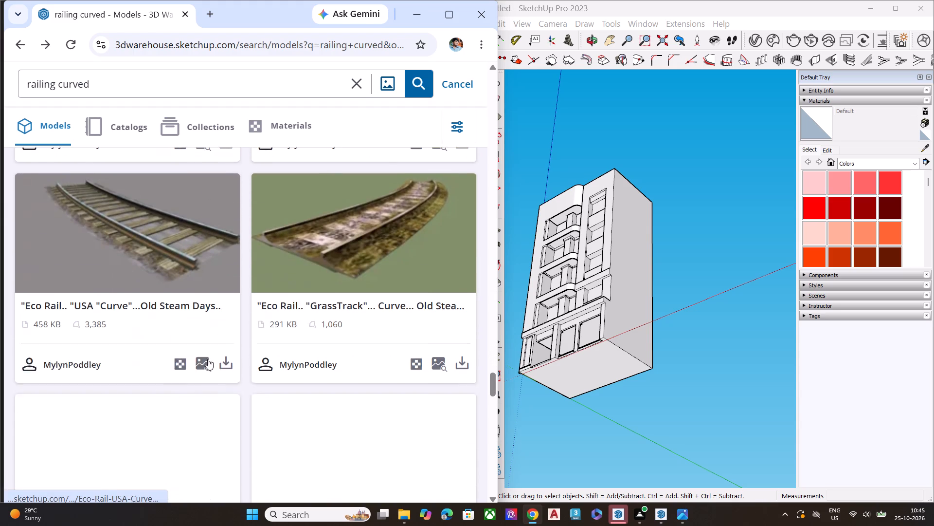
scroll(208, 359, down, 1)
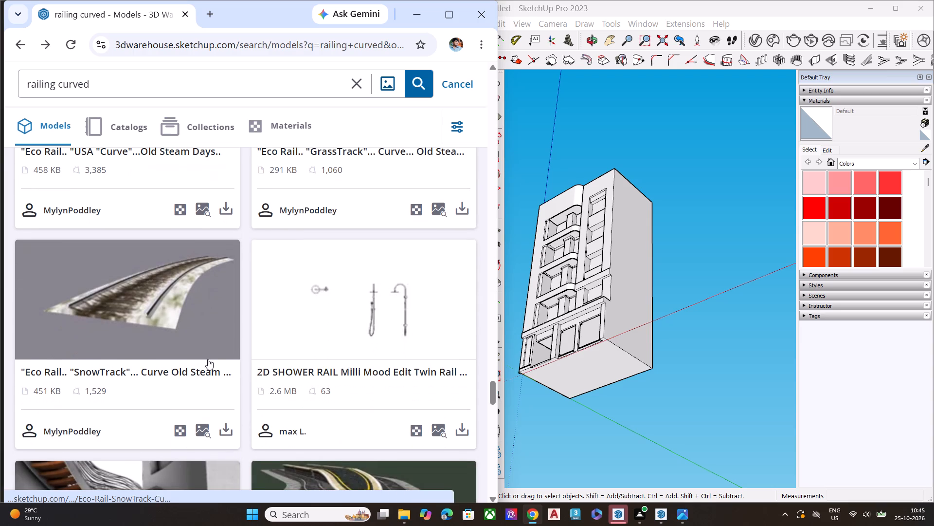
scroll(208, 359, down, 2)
scroll(282, 364, down, 2)
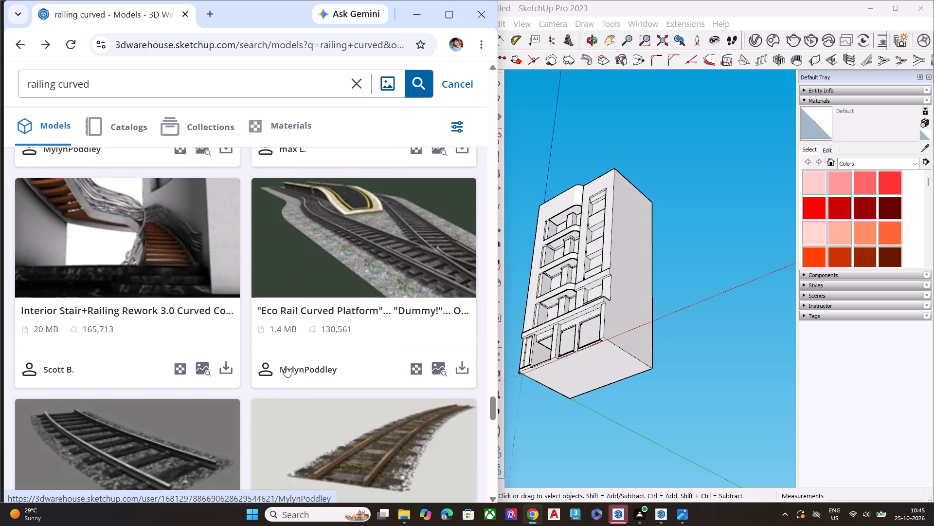
scroll(286, 366, down, 5)
scroll(290, 370, up, 1)
scroll(290, 370, down, 3)
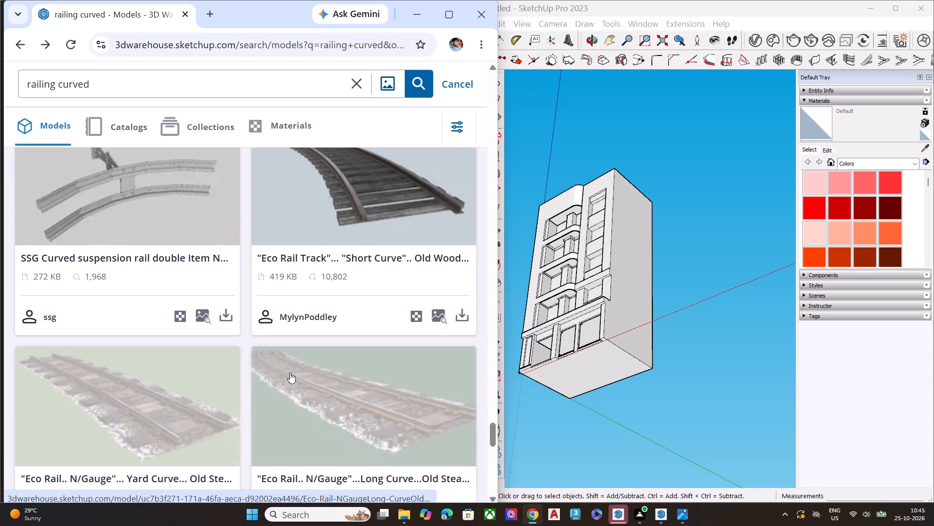
scroll(290, 373, down, 7)
click(299, 359)
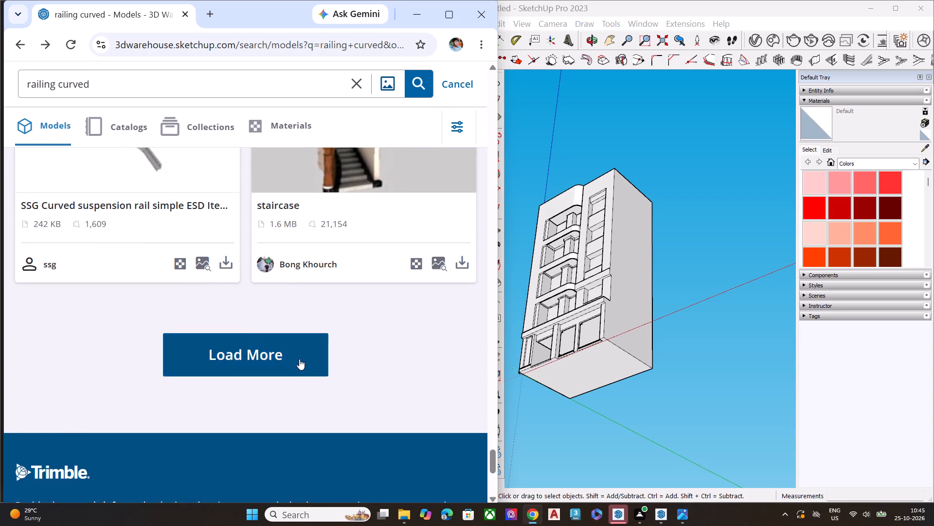
Go back to the CURVED GLASS RAILINGS WITH SPIGOTS model and search for models that look like it.
scroll(295, 361, up, 1)
scroll(295, 361, down, 1)
scroll(295, 361, up, 8)
scroll(283, 362, down, 1)
scroll(277, 362, up, 6)
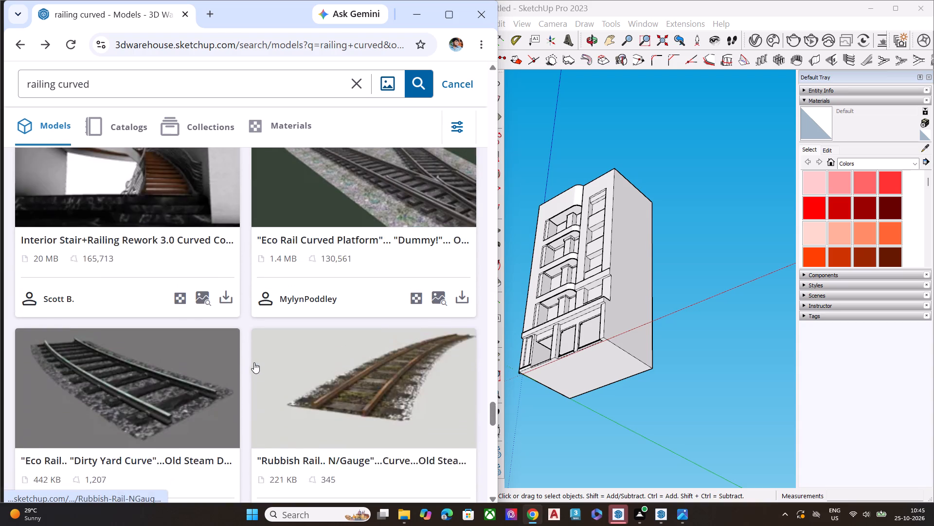
scroll(221, 346, up, 6)
scroll(184, 327, up, 1)
scroll(183, 325, down, 1)
scroll(183, 325, up, 3)
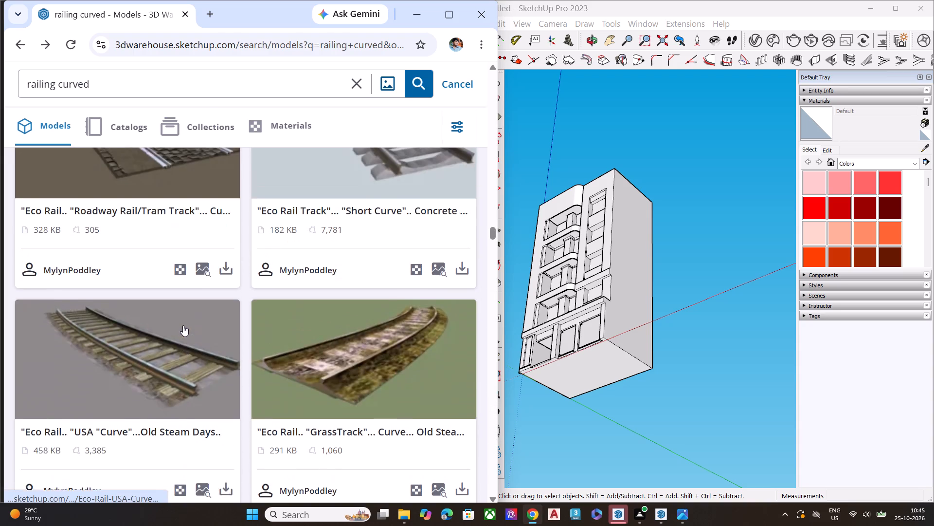
scroll(183, 324, up, 1)
scroll(182, 321, down, 1)
scroll(182, 321, up, 6)
click(208, 476)
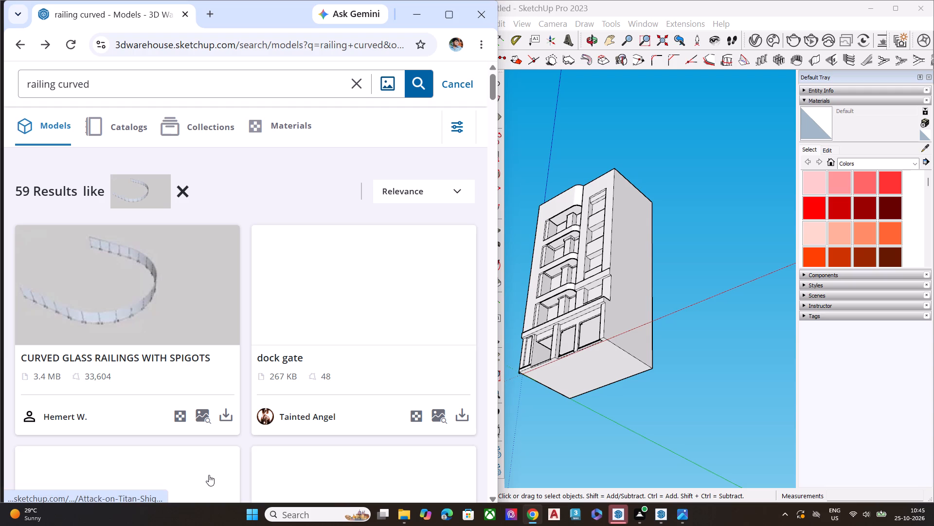
Find the Curved Window 20' model among the similar results and download it as a SketchUp file.
scroll(304, 334, down, 3)
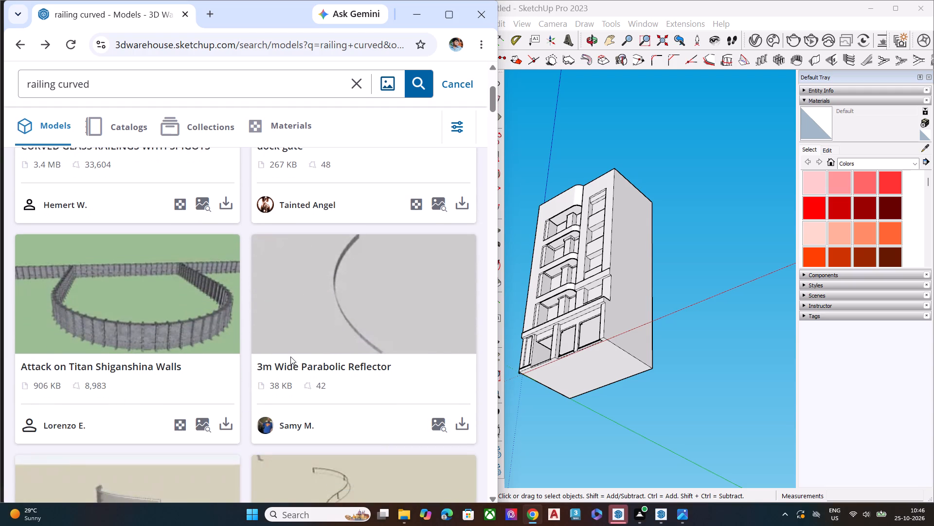
scroll(336, 359, down, 2)
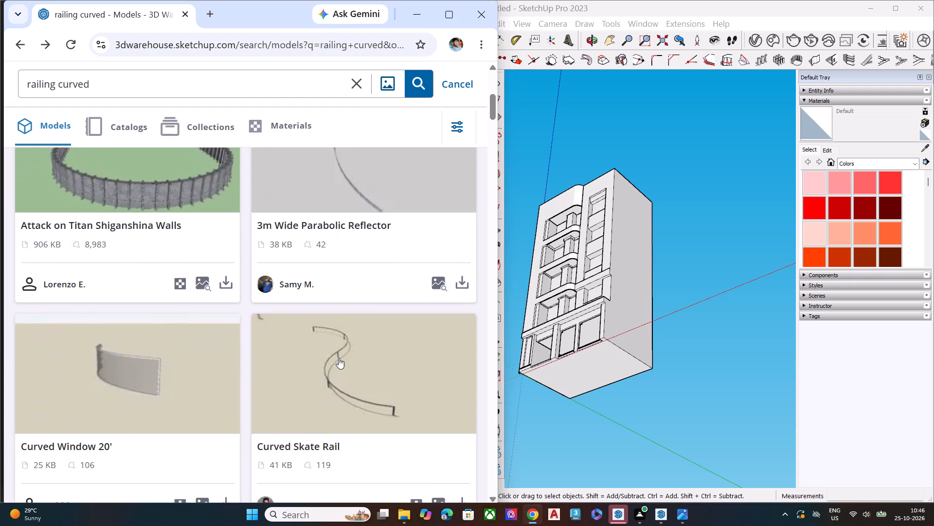
scroll(339, 358, down, 3)
scroll(226, 380, down, 2)
scroll(224, 380, up, 3)
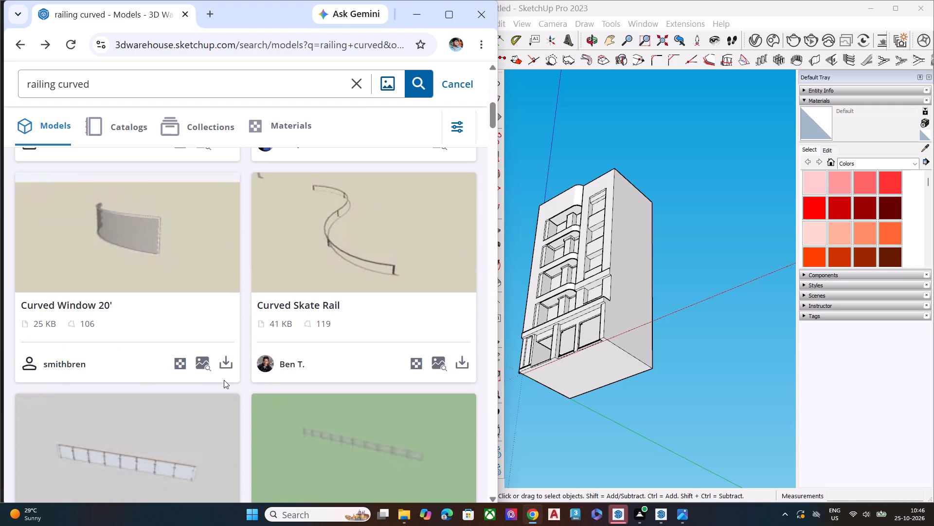
click(221, 356)
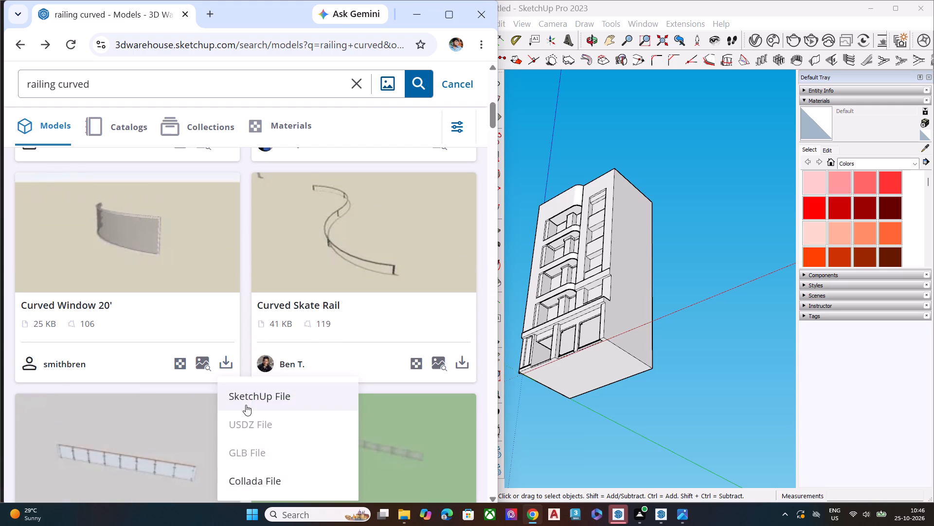
click(246, 403)
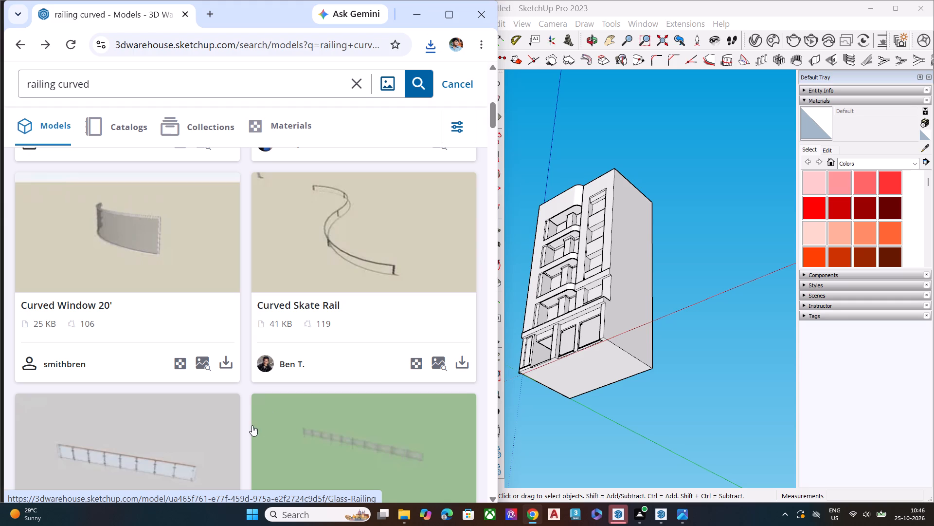
Look through the rest of the similar models for other curved glass railings.
scroll(330, 350, down, 8)
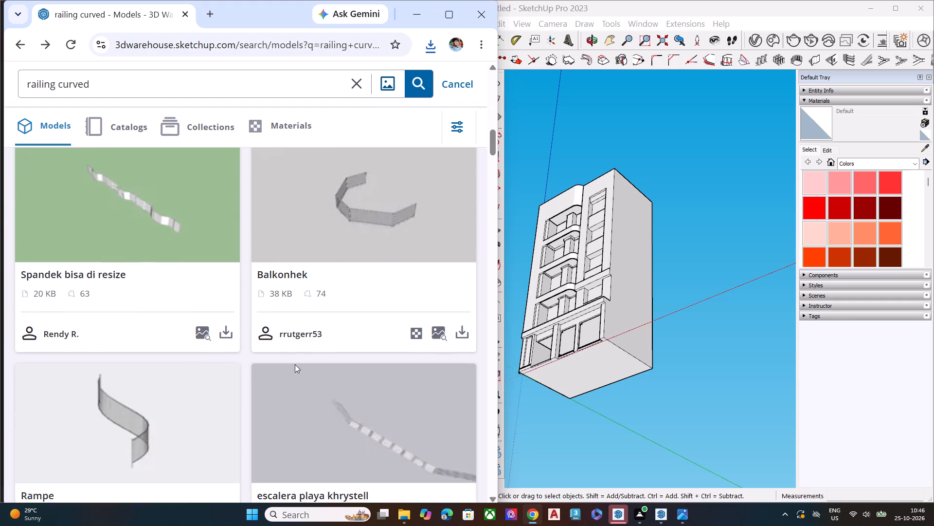
scroll(295, 364, down, 1)
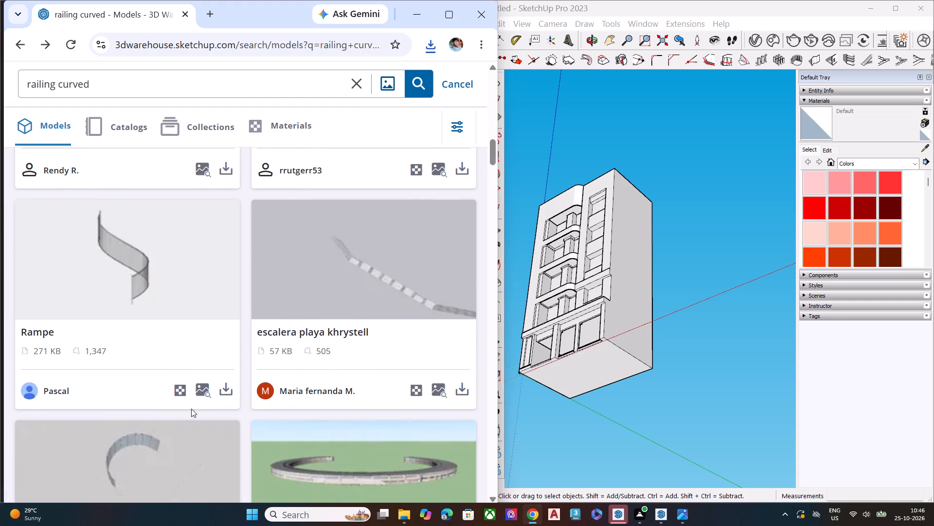
scroll(407, 385, down, 3)
scroll(405, 388, up, 4)
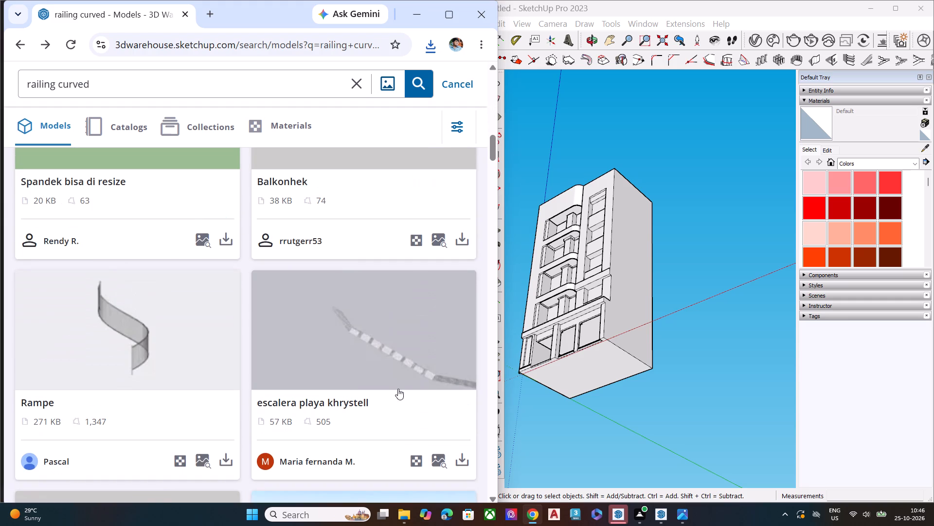
scroll(393, 392, down, 7)
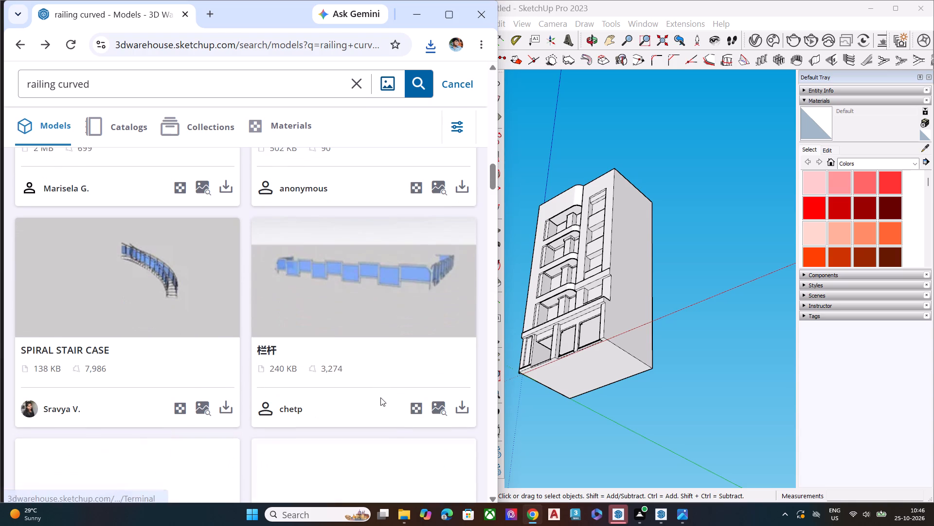
Check the recent downloads for the curved window file and put the browser away to return to SketchUp.
click(432, 55)
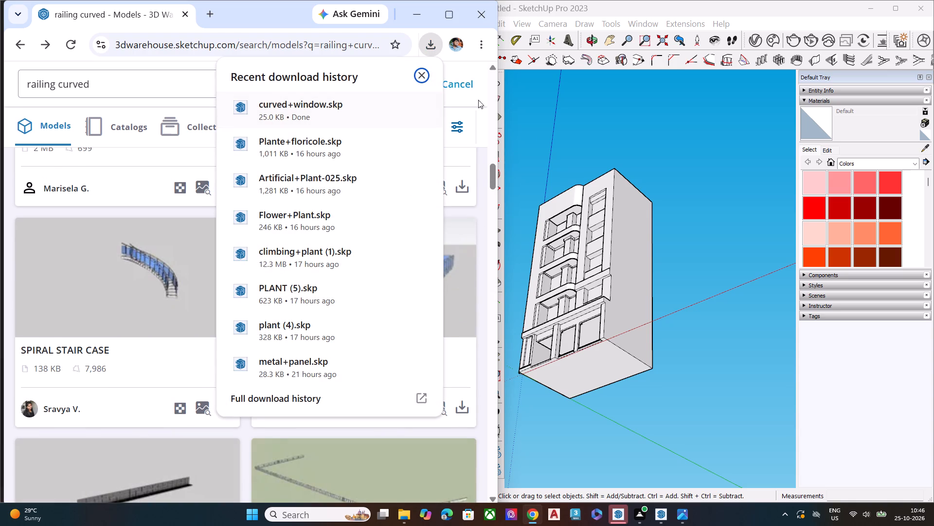
click(534, 129)
click(417, 14)
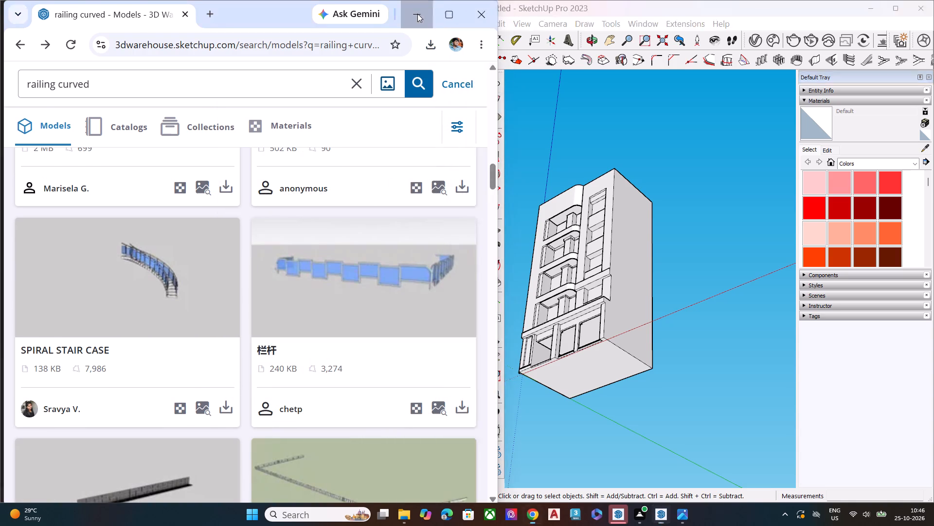
Find the curved+window.skp file in the Downloads folder and import it into the building model.
click(476, 26)
click(515, 222)
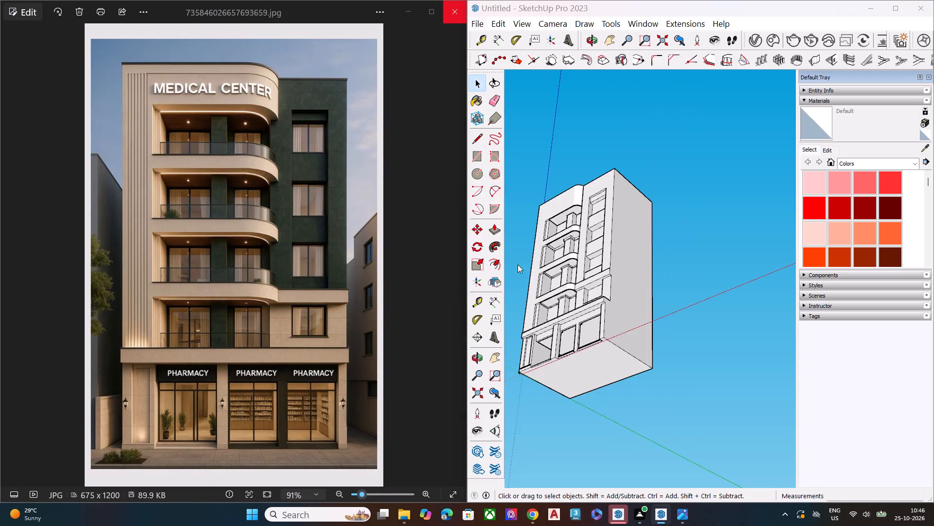
scroll(698, 238, down, 2)
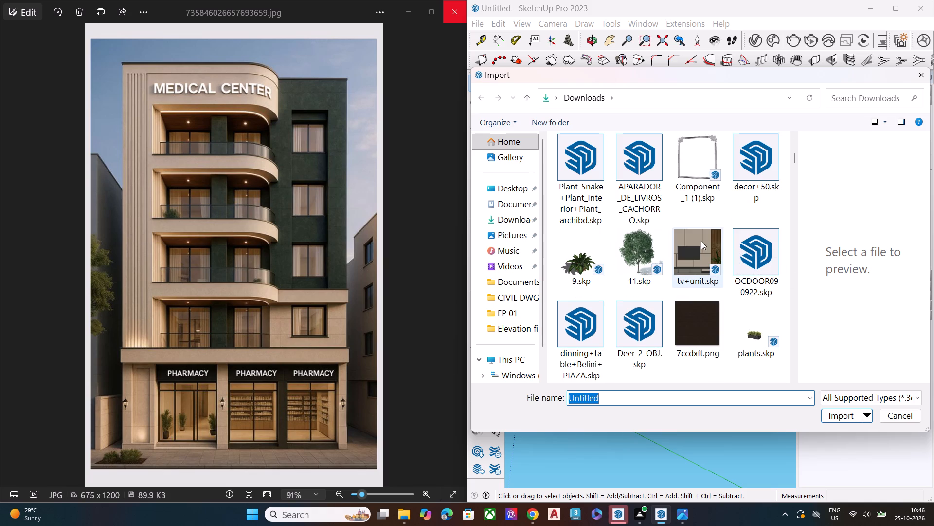
scroll(700, 241, down, 3)
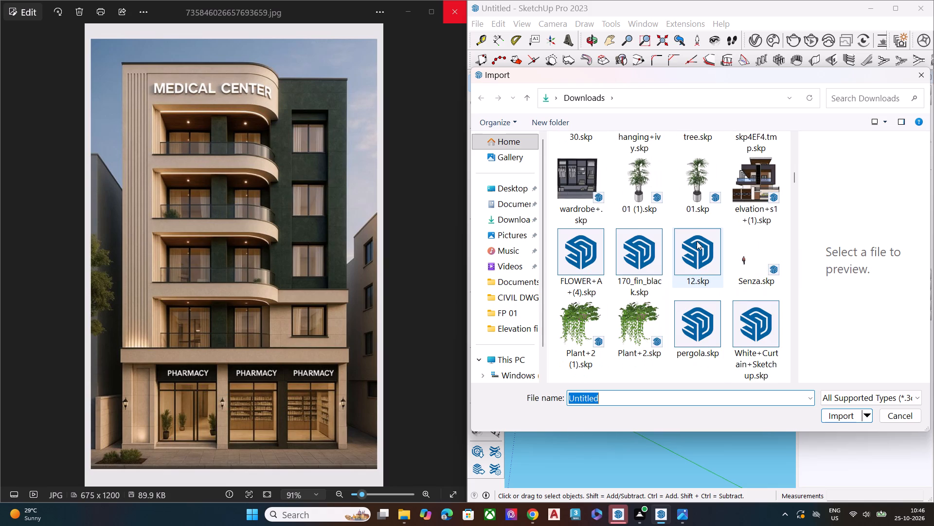
scroll(697, 241, down, 2)
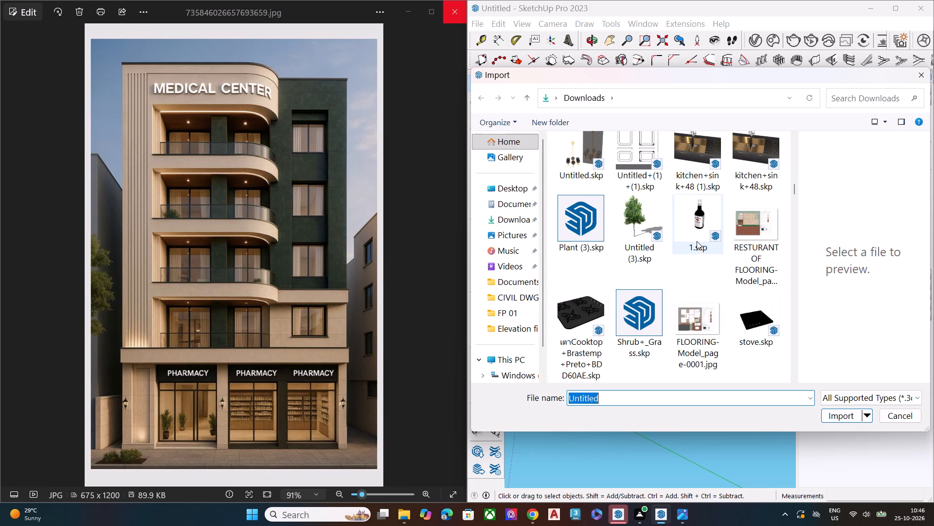
scroll(697, 241, down, 3)
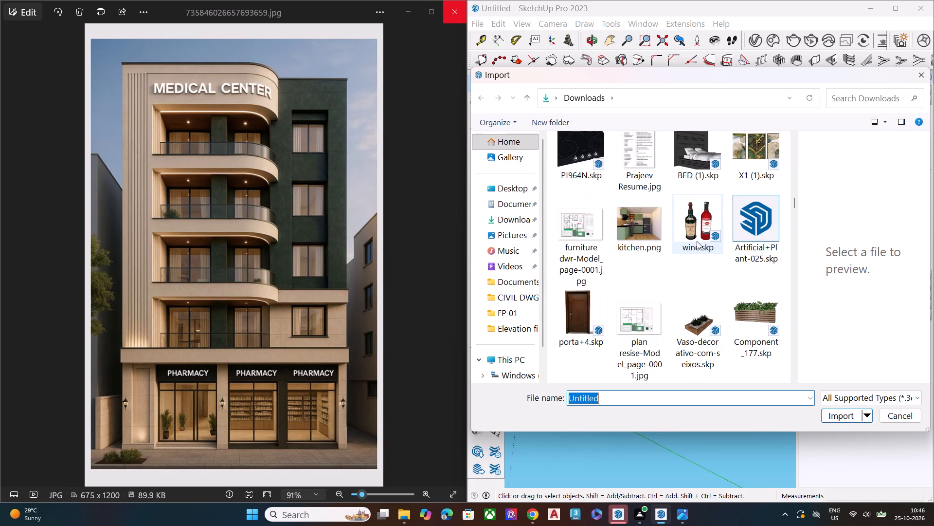
scroll(697, 241, down, 1)
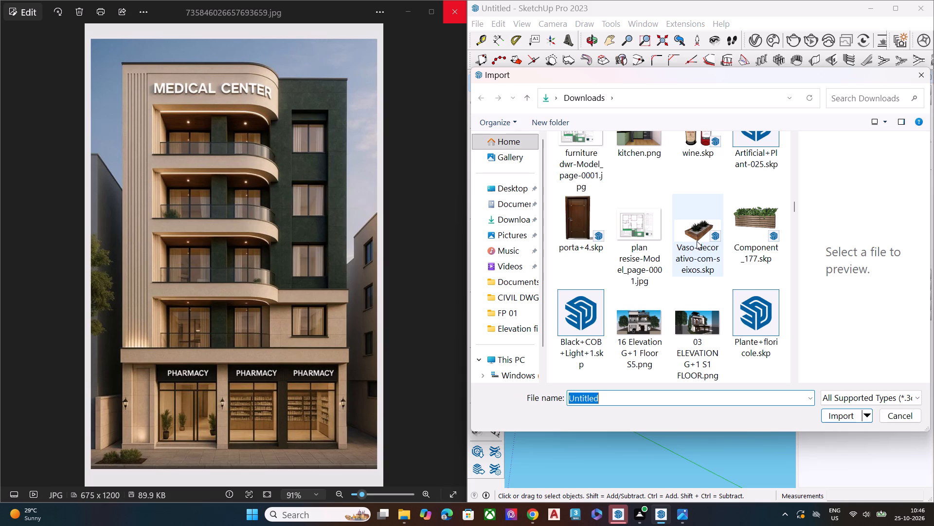
scroll(697, 241, down, 3)
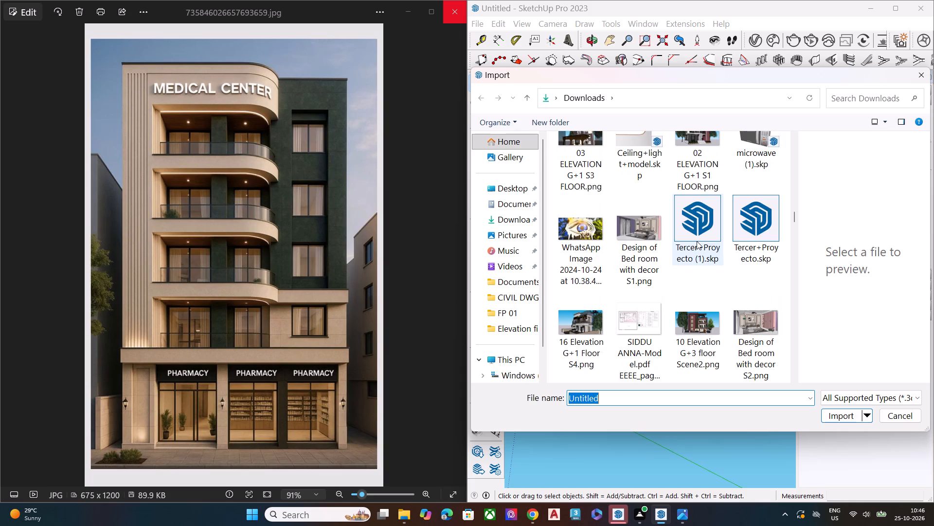
scroll(697, 241, down, 3)
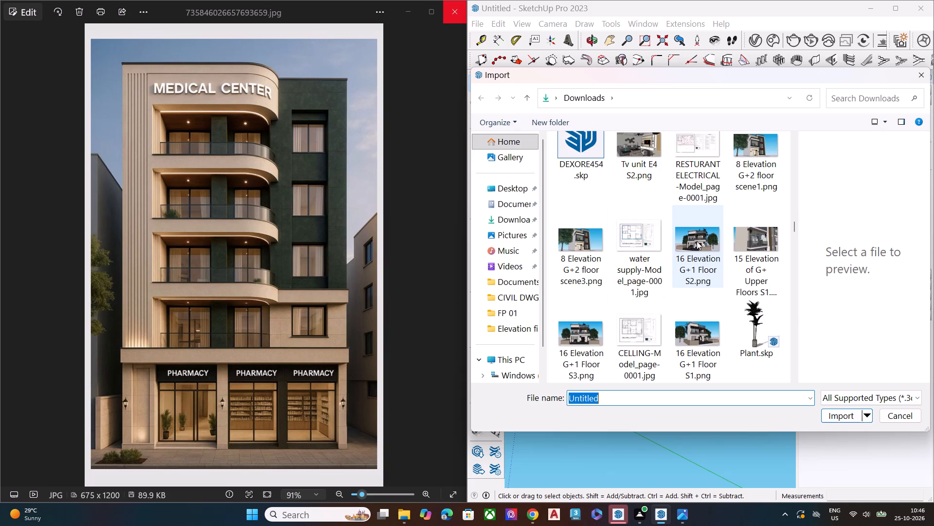
scroll(697, 241, down, 7)
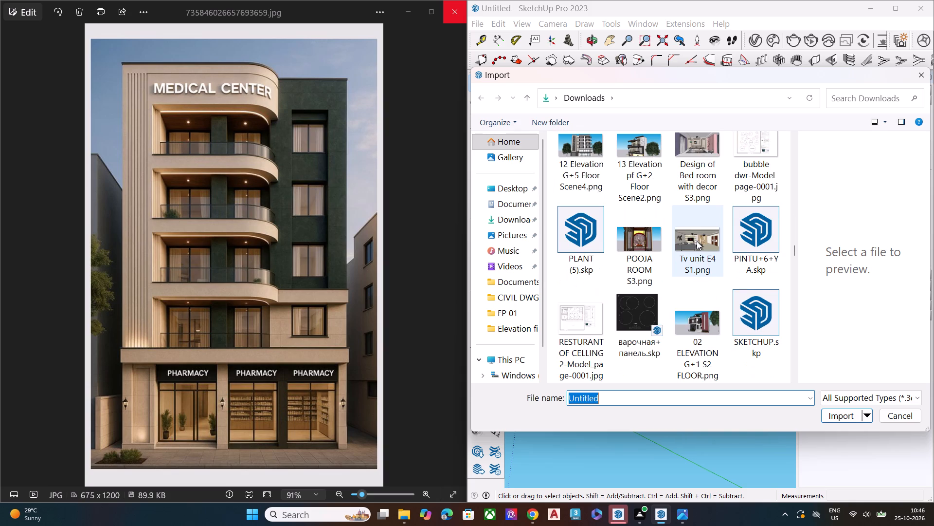
scroll(697, 241, down, 4)
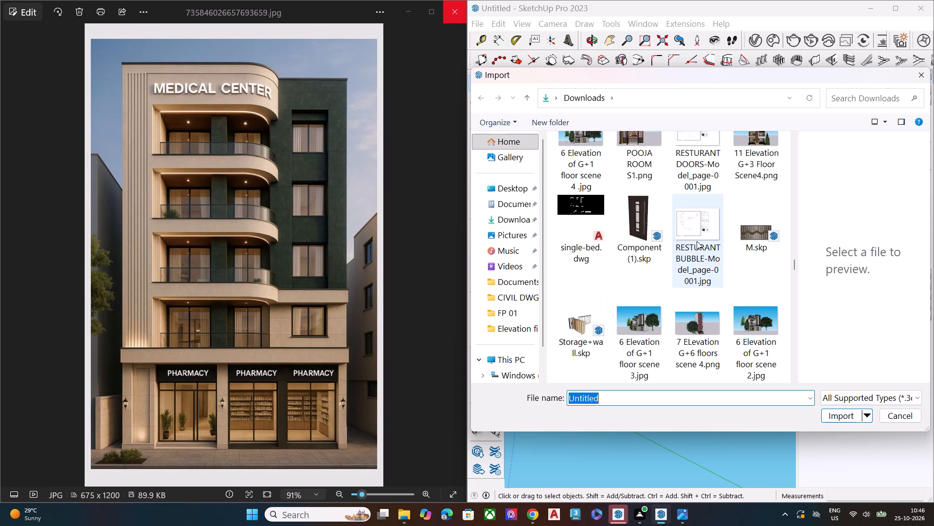
scroll(697, 241, down, 4)
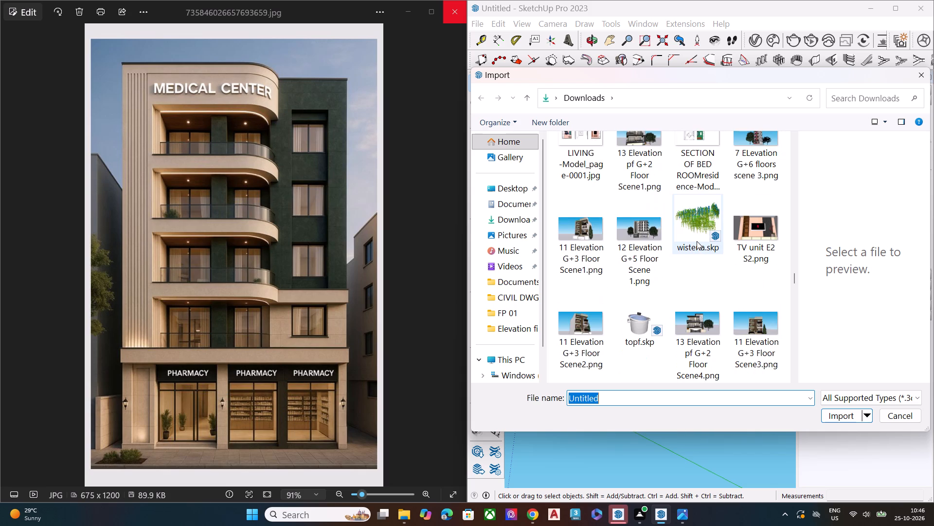
scroll(697, 241, down, 4)
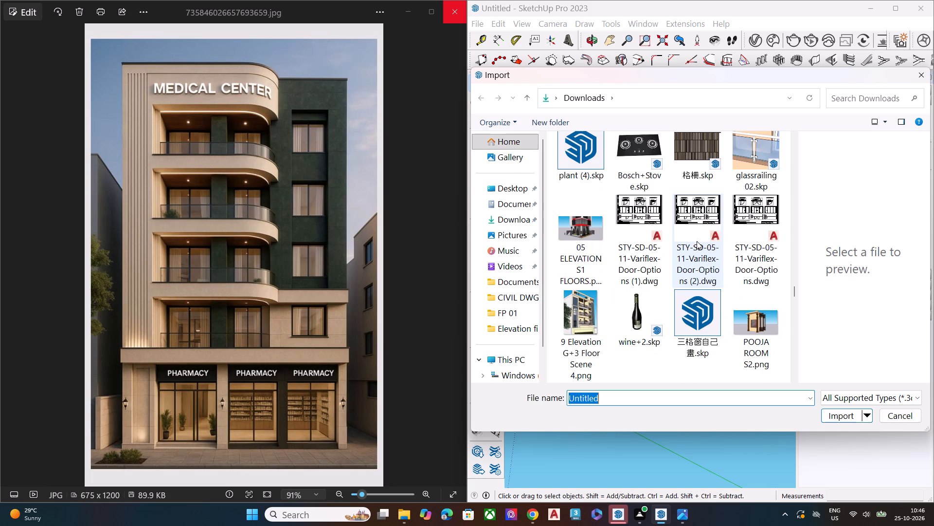
scroll(697, 241, down, 2)
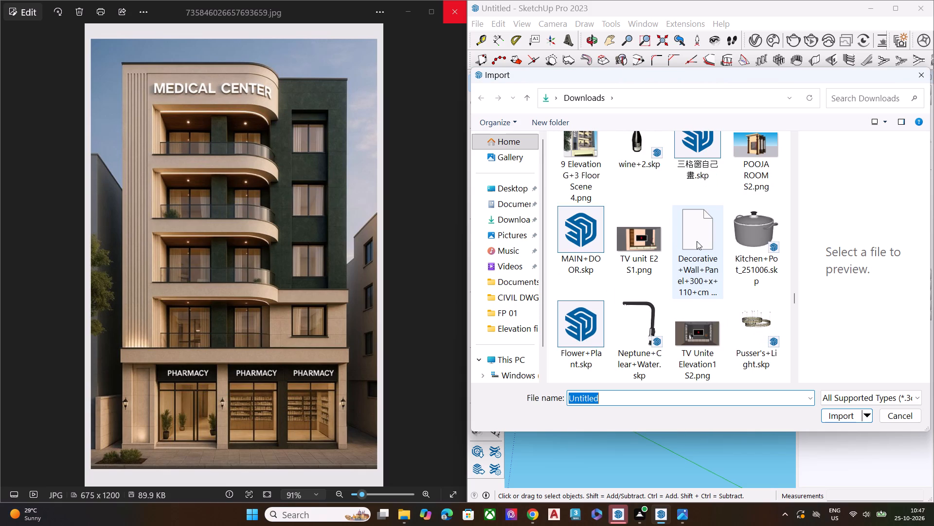
scroll(697, 241, down, 2)
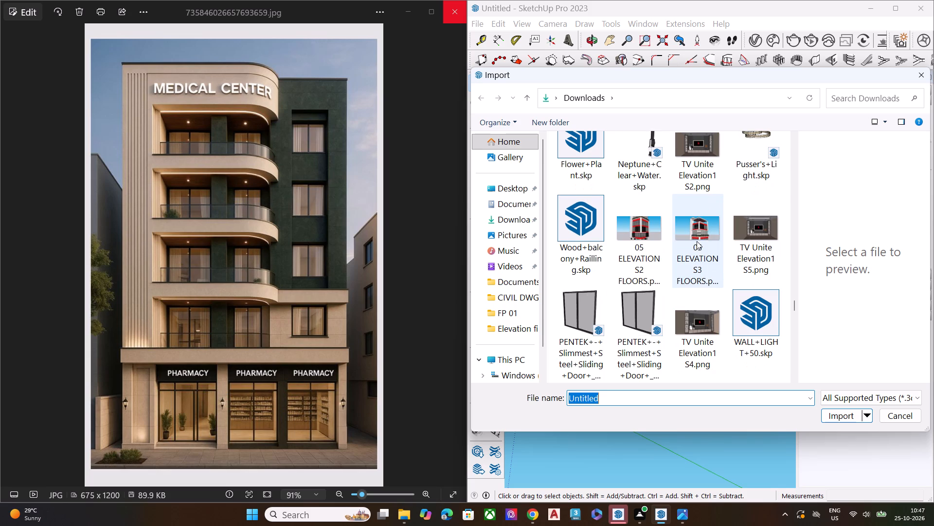
scroll(697, 241, down, 3)
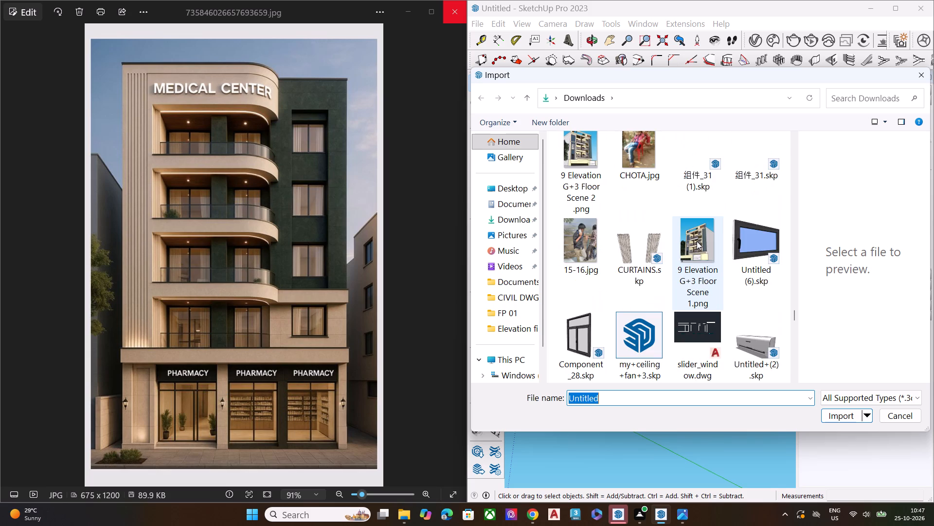
scroll(697, 241, down, 3)
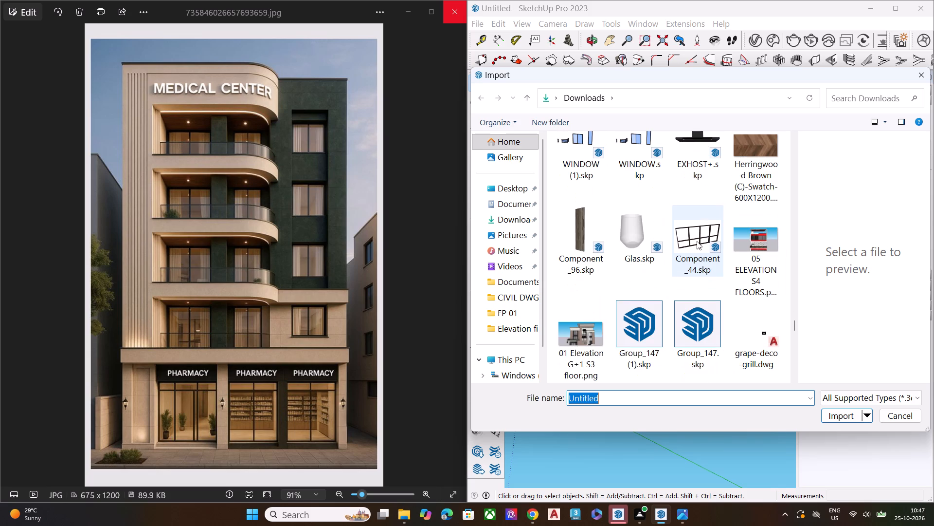
scroll(697, 241, down, 3)
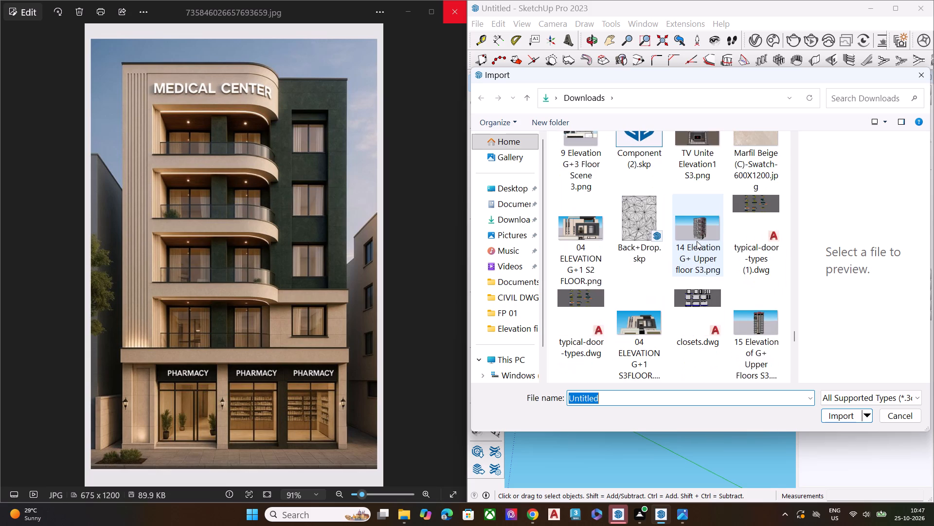
scroll(697, 241, down, 3)
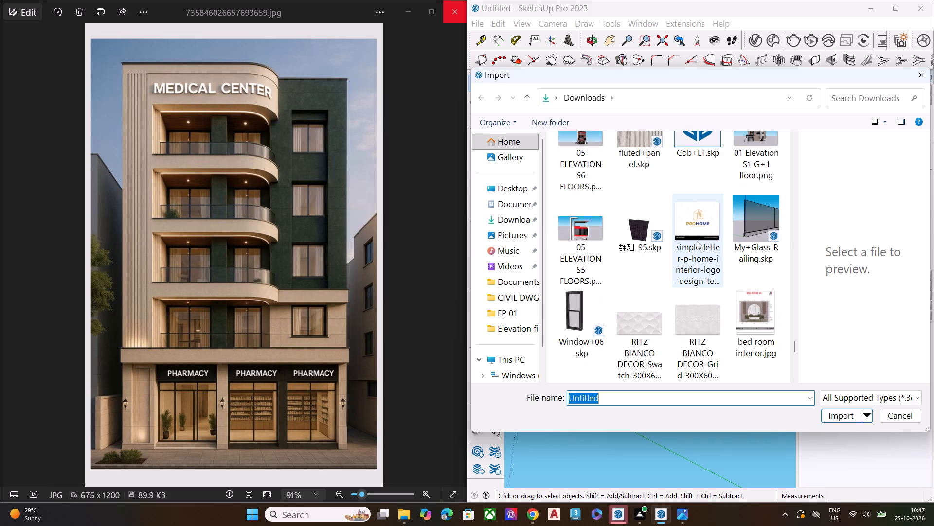
scroll(697, 241, down, 1)
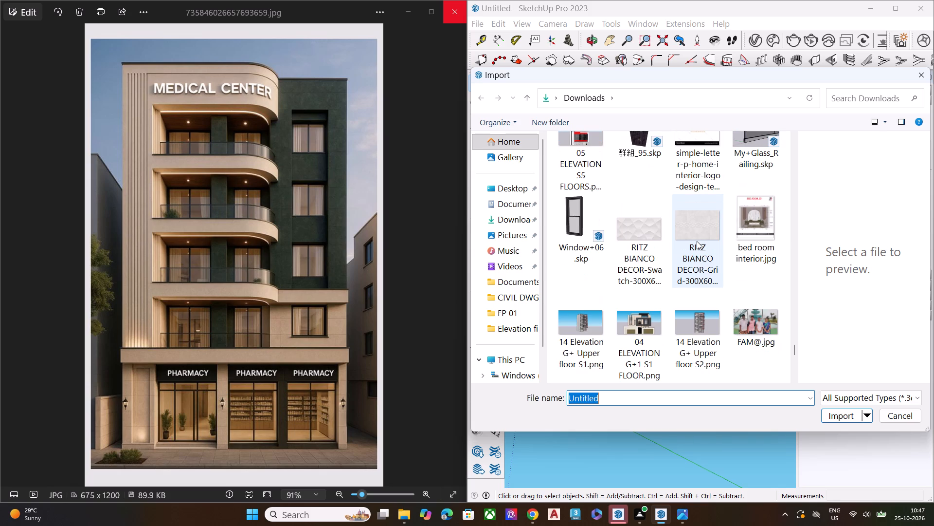
scroll(697, 241, down, 1)
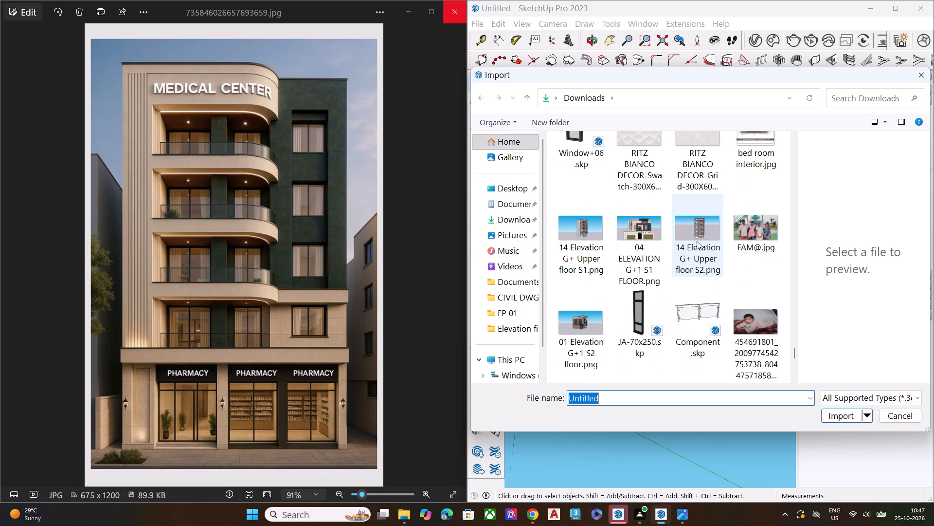
scroll(697, 241, down, 1)
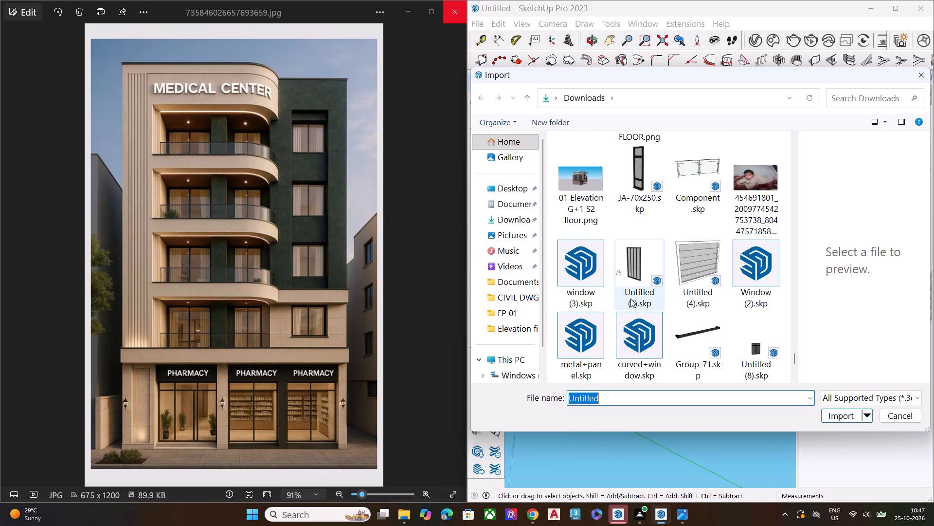
scroll(697, 282, down, 1)
click(646, 201)
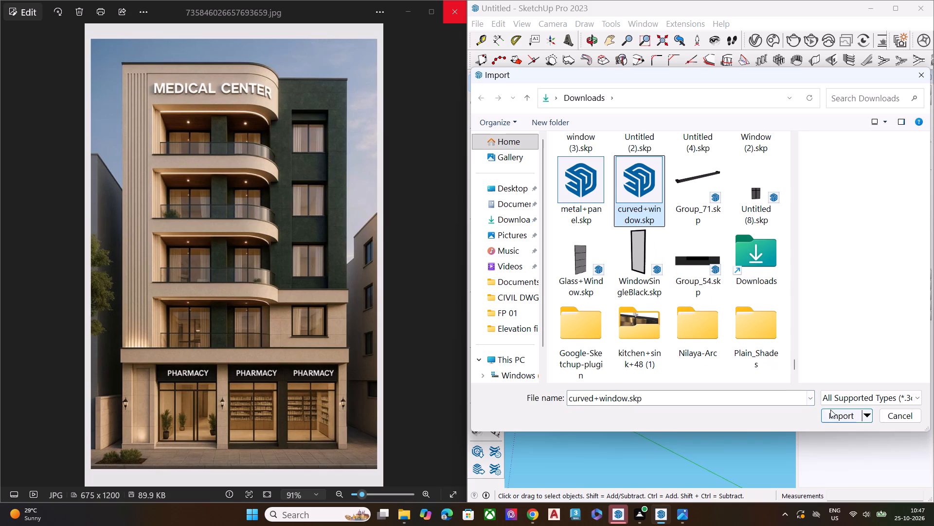
click(833, 414)
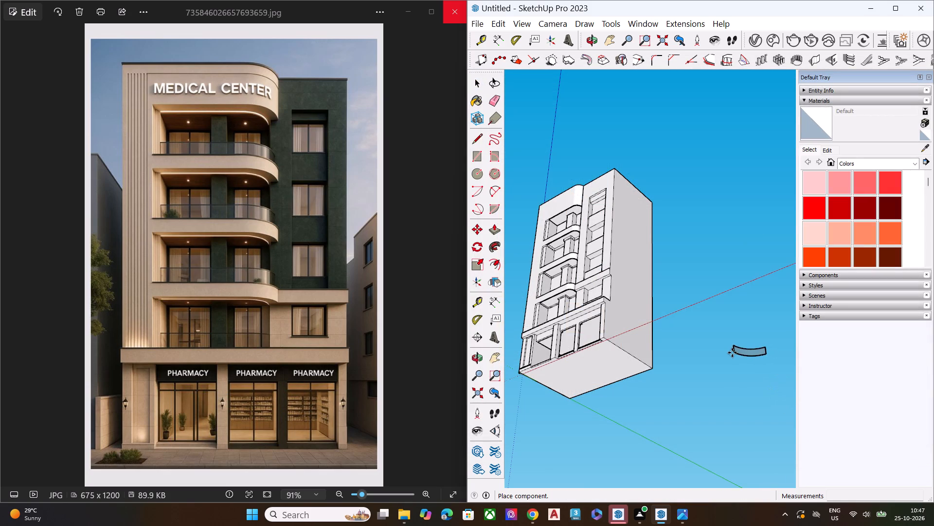
Place the imported curved window component on the ground in front of the building's ground-floor openings.
middle_drag(633, 329, 799, 523)
scroll(523, 370, up, 2)
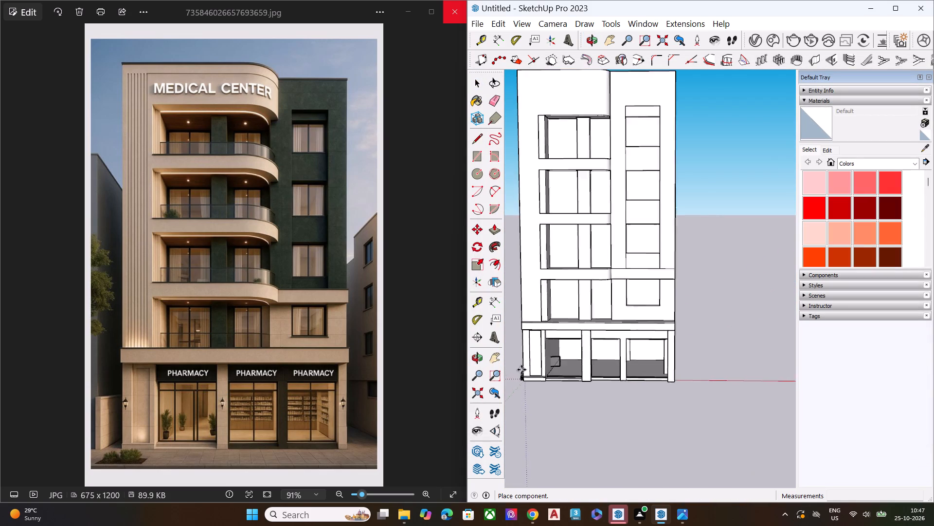
scroll(521, 370, up, 3)
click(577, 417)
scroll(585, 421, up, 8)
scroll(585, 421, down, 1)
scroll(585, 421, up, 7)
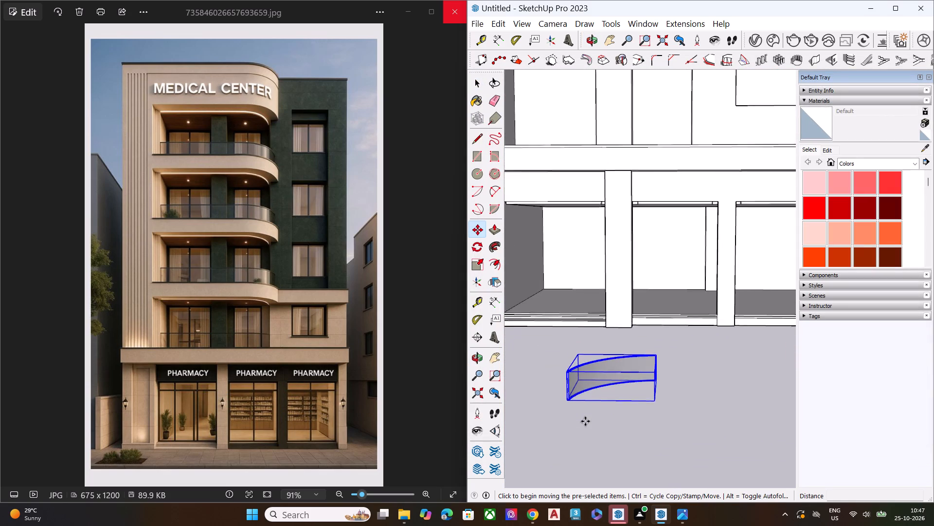
Rotate the curved window 180 degrees horizontally about the lower corner at one end of its curve.
middle_drag(594, 404, 784, 492)
scroll(600, 415, up, 7)
middle_drag(643, 415, 682, 333)
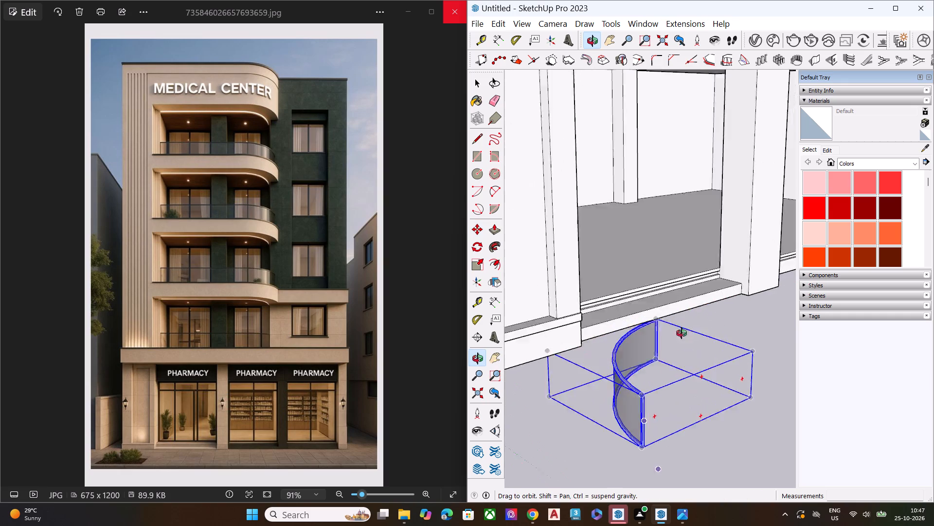
middle_drag(682, 333, 683, 291)
scroll(663, 339, up, 8)
scroll(614, 368, down, 1)
scroll(610, 367, up, 1)
scroll(608, 366, down, 6)
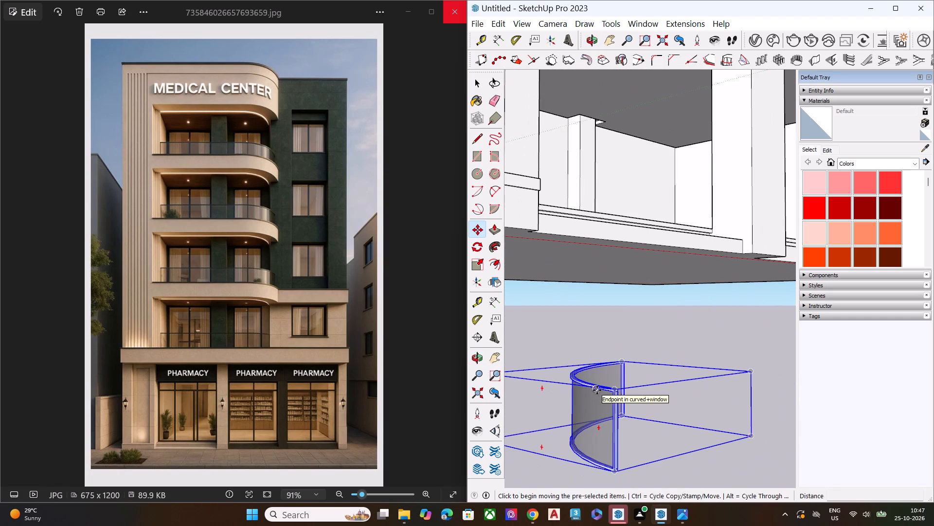
key(q)
click(616, 470)
click(675, 456)
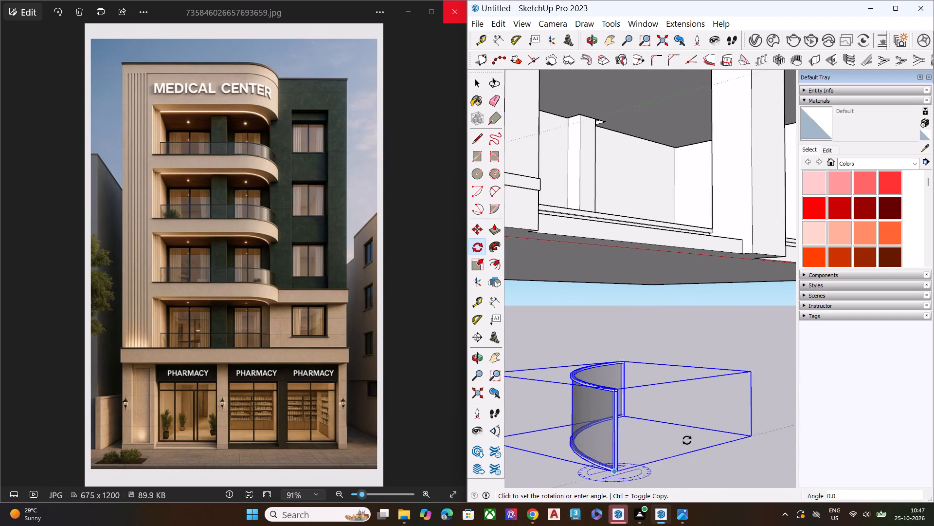
click(496, 425)
scroll(590, 388, down, 2)
scroll(599, 386, up, 1)
scroll(624, 387, down, 4)
middle_drag(672, 389, 539, 470)
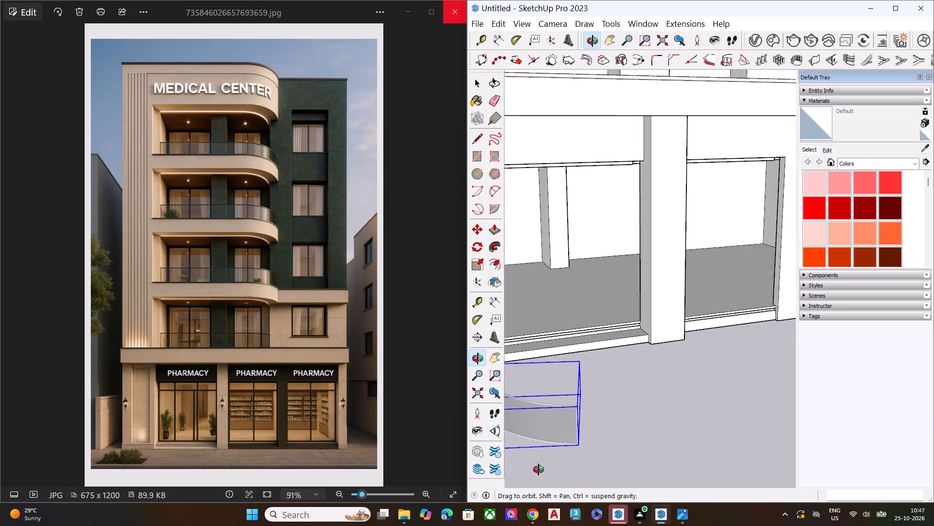
middle_drag(539, 470, 530, 474)
scroll(577, 412, down, 1)
scroll(577, 412, up, 1)
scroll(577, 412, down, 4)
scroll(592, 413, up, 2)
scroll(596, 413, down, 3)
middle_drag(603, 421, 523, 404)
scroll(523, 404, up, 6)
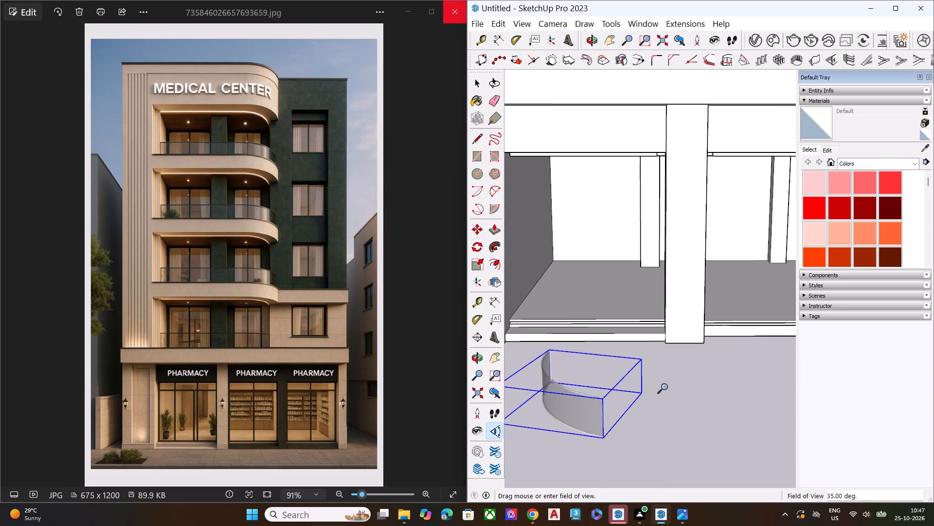
scroll(683, 381, down, 1)
scroll(683, 381, up, 2)
scroll(683, 381, down, 2)
scroll(683, 381, up, 2)
scroll(683, 381, down, 9)
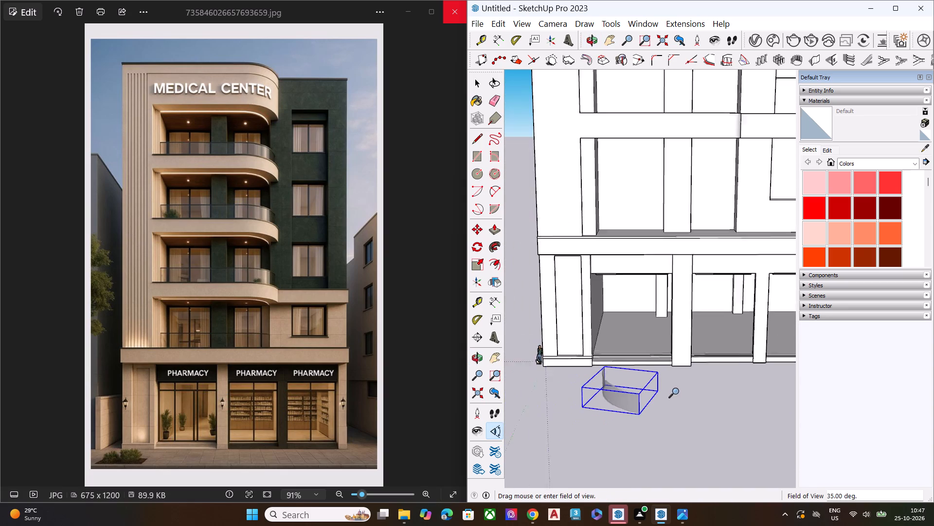
scroll(676, 391, down, 3)
middle_drag(632, 422, 628, 449)
key(q)
scroll(634, 428, up, 4)
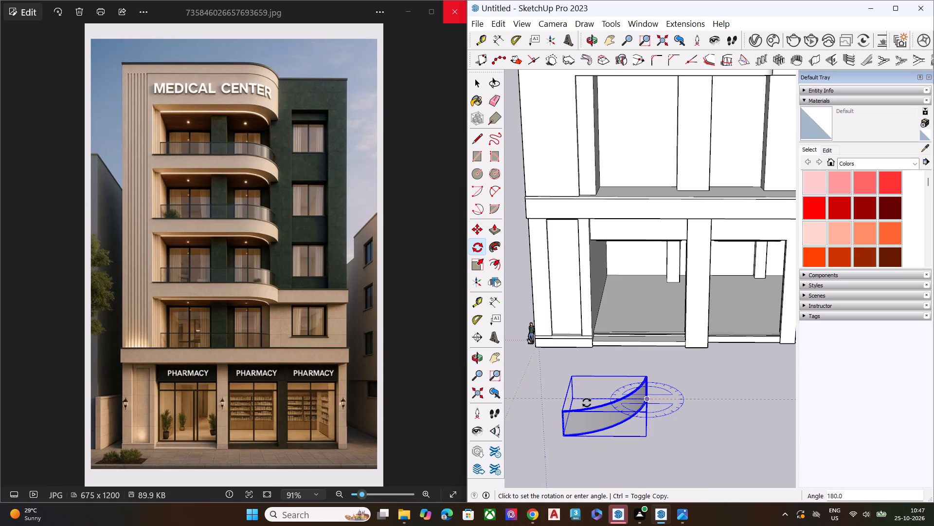
click(587, 404)
Move the curved window from the ground up onto the front edge of an upper curved balcony slab.
key(space)
click(600, 421)
key(m)
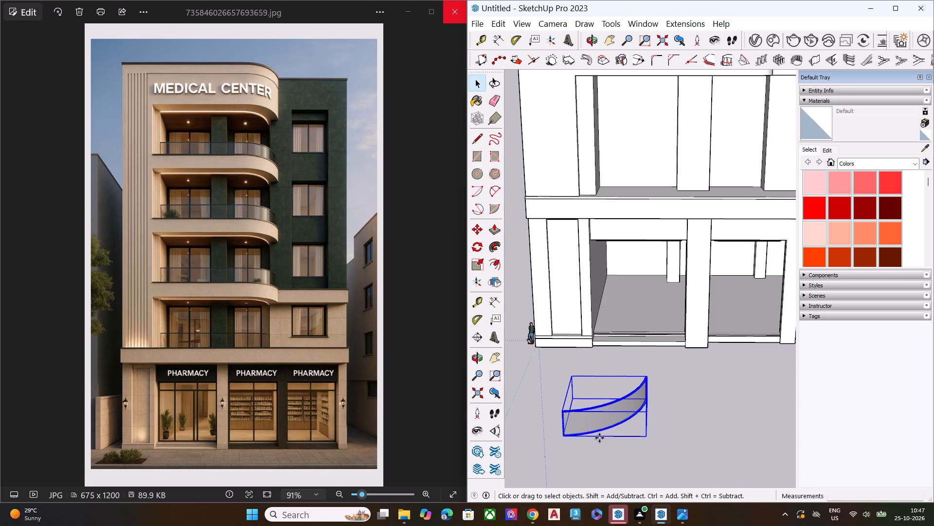
click(562, 438)
scroll(565, 439, down, 1)
scroll(565, 439, up, 2)
scroll(567, 441, down, 9)
scroll(544, 412, up, 1)
scroll(544, 412, down, 4)
scroll(522, 447, up, 1)
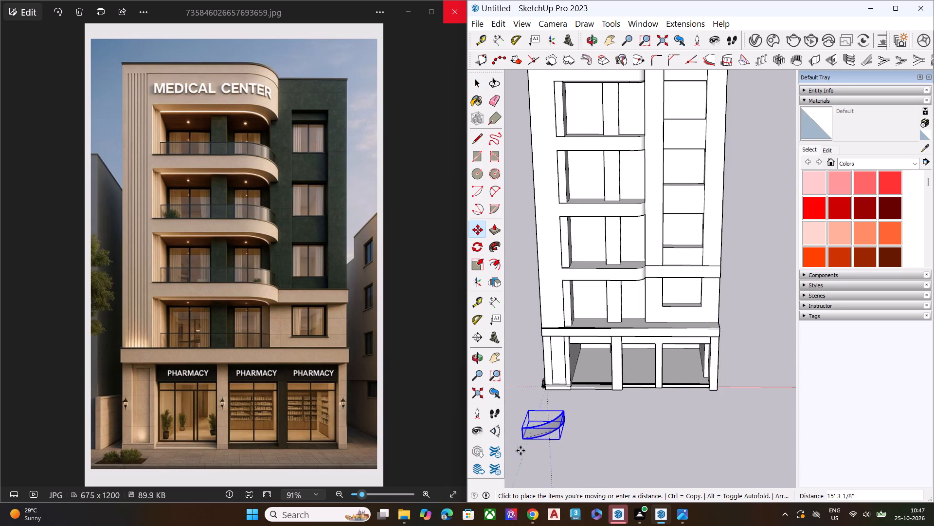
scroll(521, 461, down, 5)
scroll(598, 259, up, 3)
scroll(598, 249, down, 1)
scroll(598, 249, up, 4)
scroll(598, 246, down, 1)
scroll(598, 246, up, 9)
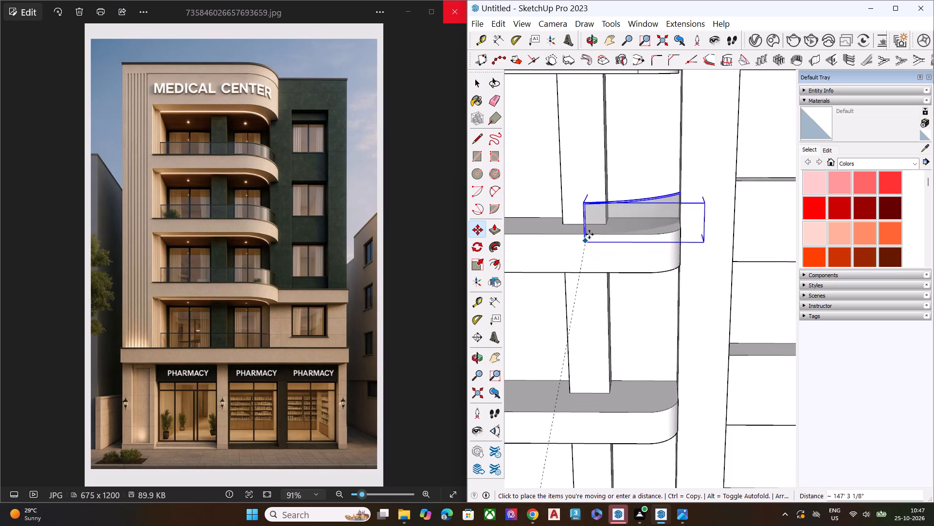
click(532, 234)
Shift the curved window along the balcony until its lower end corner sits at the rounded end of the slab.
middle_drag(661, 258, 656, 283)
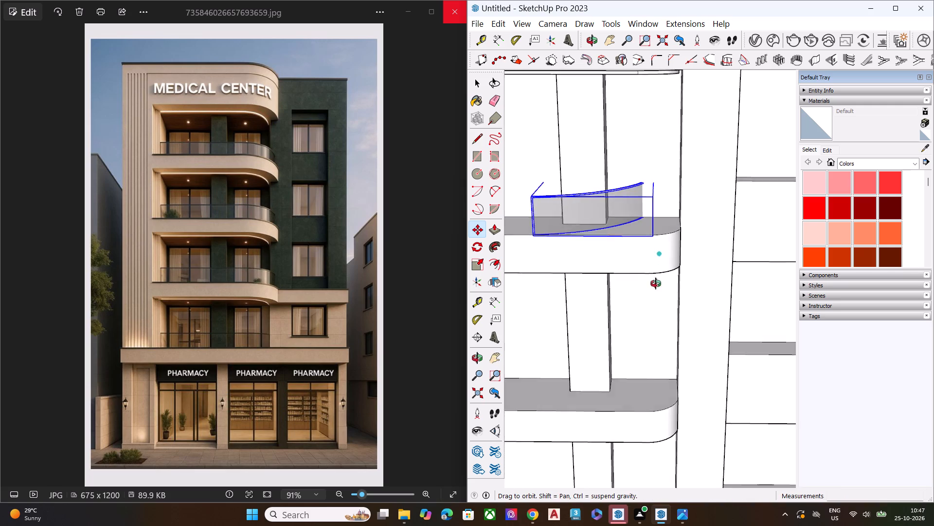
middle_drag(656, 283, 632, 415)
scroll(677, 239, up, 9)
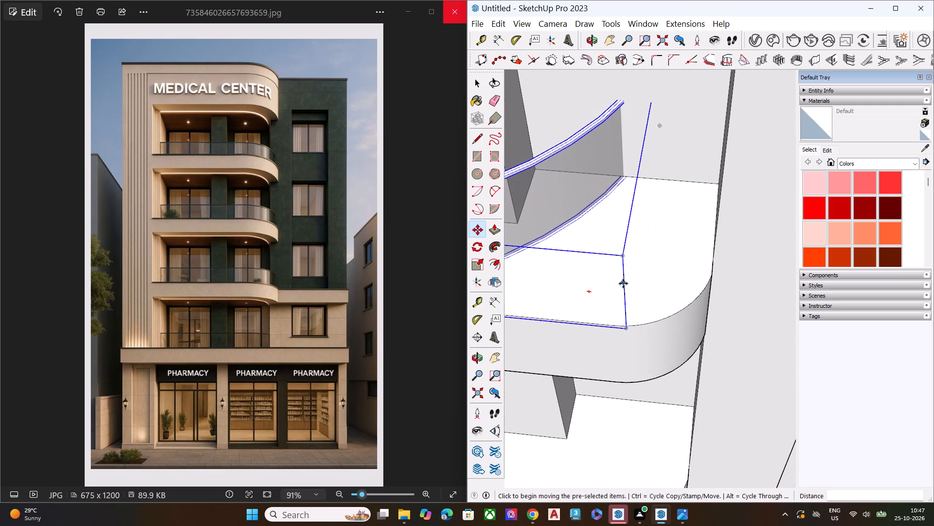
key(m)
click(633, 199)
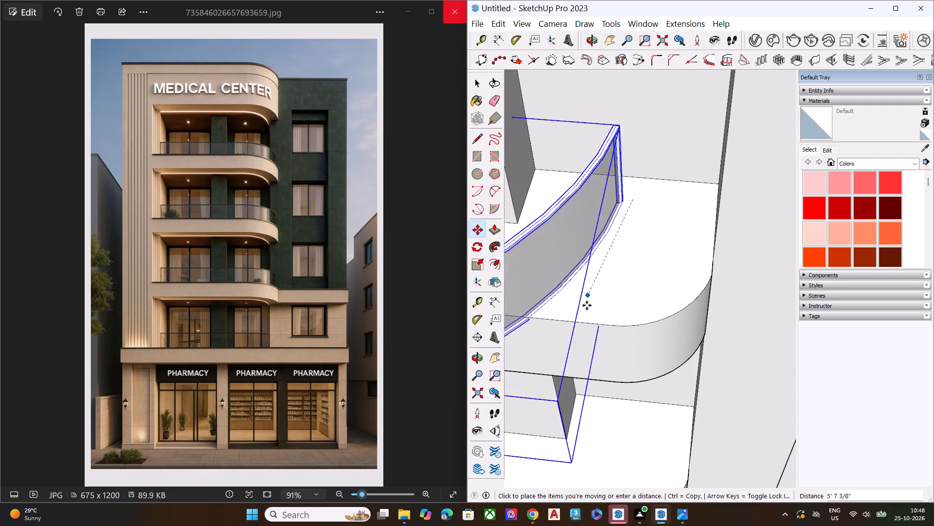
click(615, 372)
scroll(647, 204, up, 4)
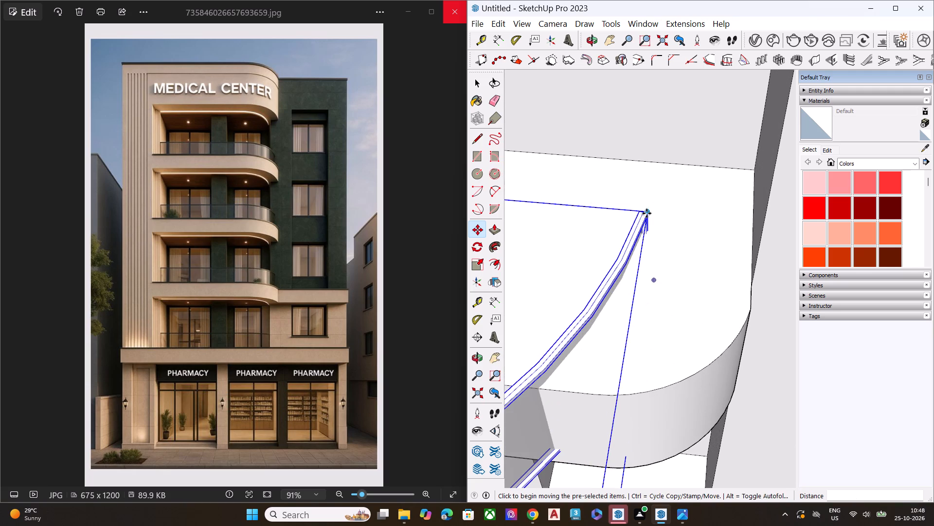
click(647, 213)
click(644, 147)
click(649, 207)
drag(642, 177, 639, 150)
click(650, 226)
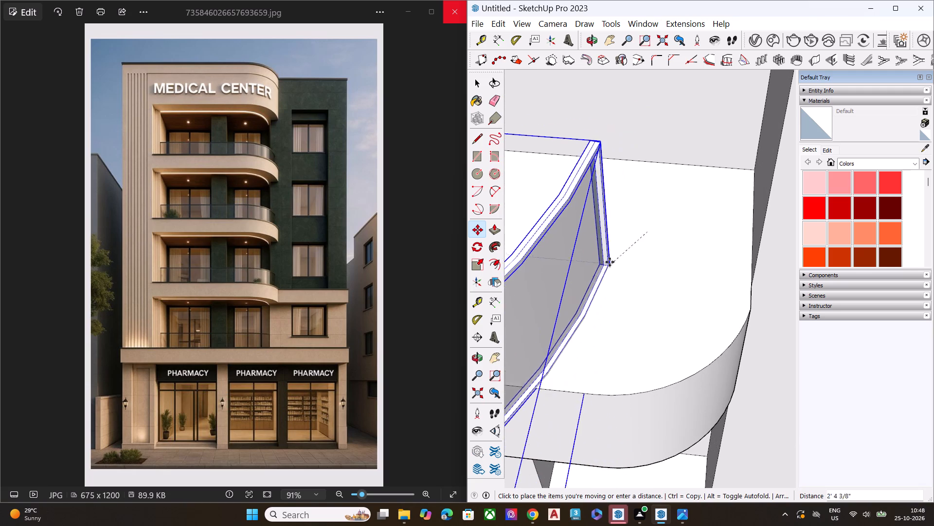
scroll(611, 259, down, 5)
scroll(673, 277, up, 6)
click(718, 275)
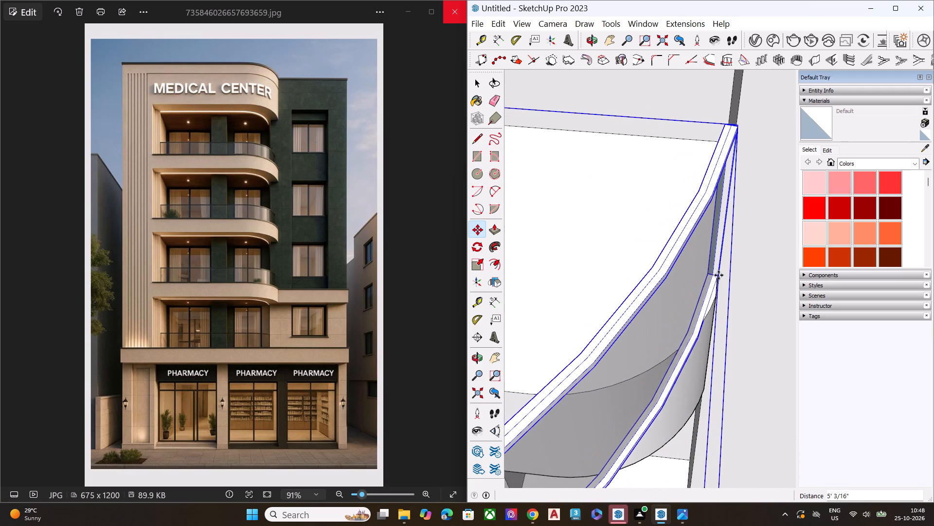
Rotate the curved window horizontally by about 15 degrees around the lower corner at its opposite end.
middle_drag(669, 304, 510, 242)
scroll(806, 195, down, 6)
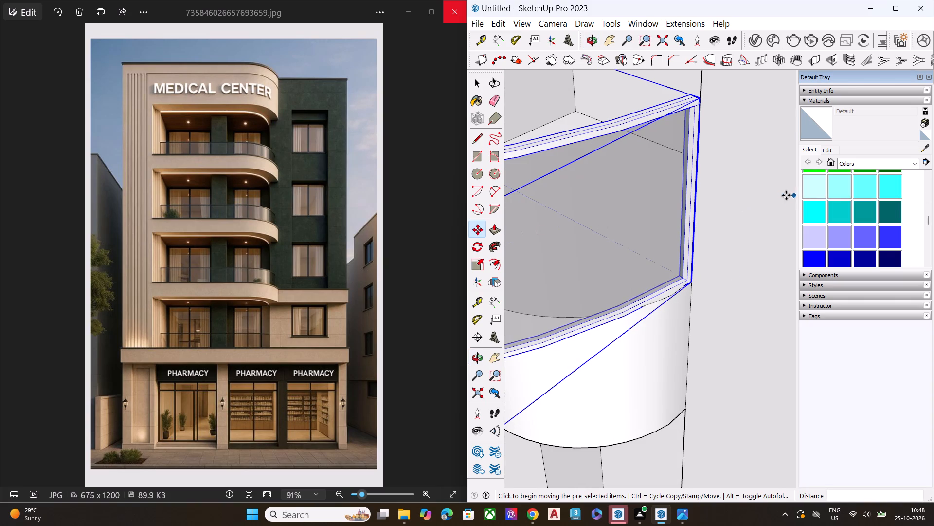
scroll(680, 195, down, 11)
key(space)
scroll(695, 248, down, 6)
middle_drag(655, 266, 689, 351)
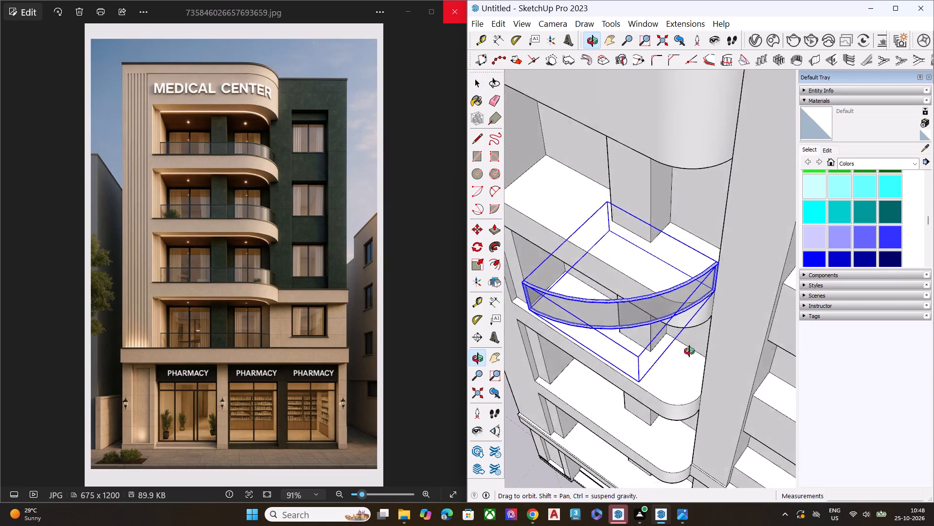
middle_drag(689, 351, 700, 362)
scroll(743, 359, up, 1)
scroll(743, 359, down, 1)
key(q)
scroll(726, 324, down, 2)
scroll(728, 329, up, 1)
scroll(728, 334, down, 3)
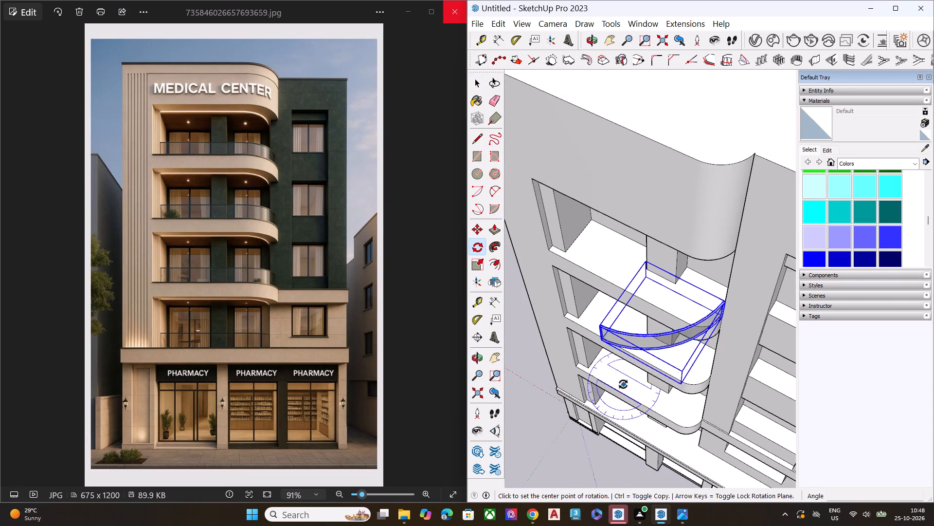
middle_drag(623, 384, 718, 396)
scroll(662, 348, up, 7)
click(693, 381)
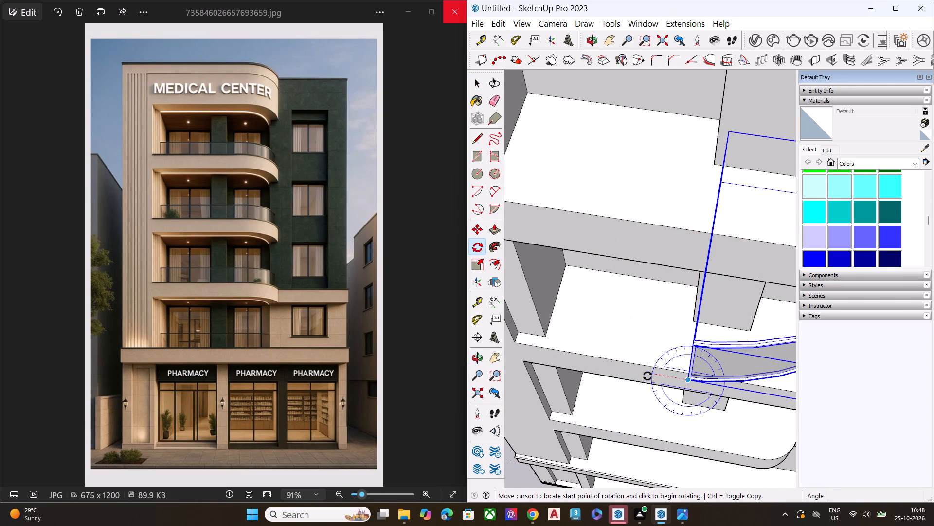
click(635, 375)
scroll(662, 357, down, 2)
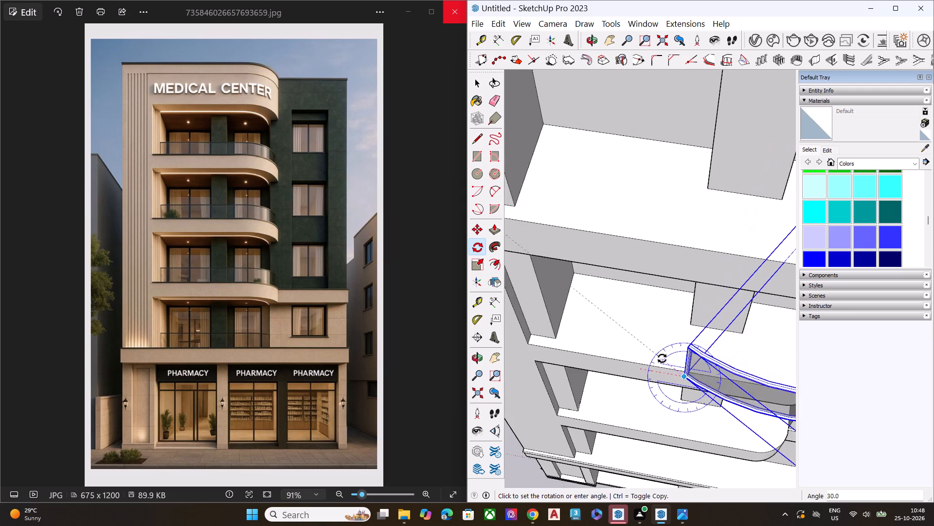
scroll(662, 358, down, 3)
scroll(660, 360, up, 1)
scroll(660, 360, down, 6)
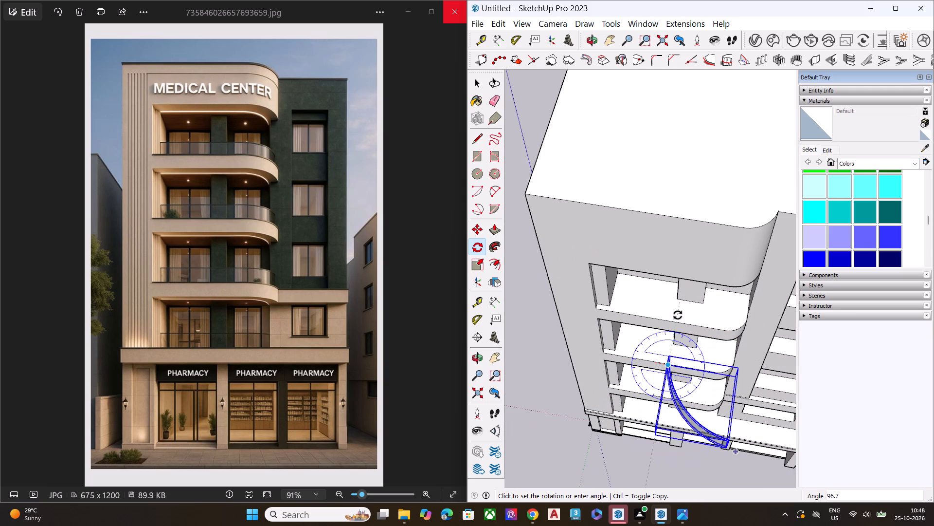
click(610, 338)
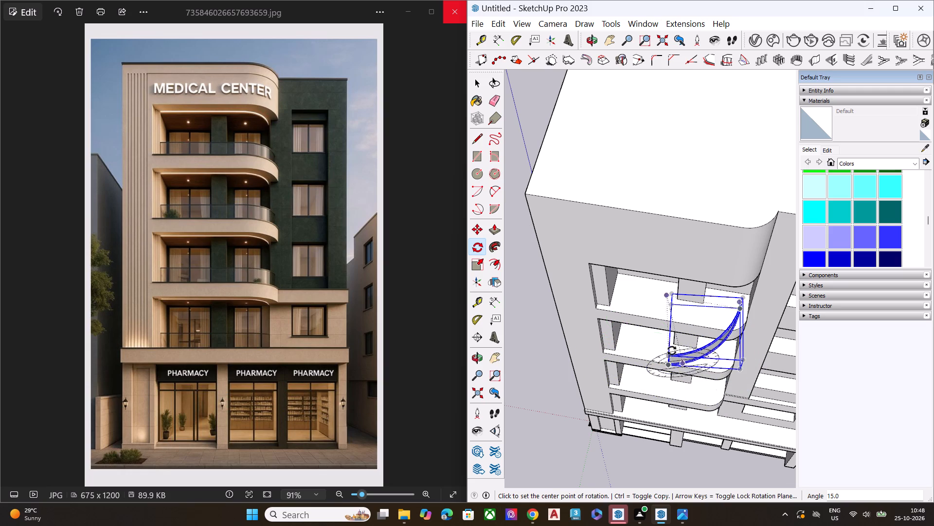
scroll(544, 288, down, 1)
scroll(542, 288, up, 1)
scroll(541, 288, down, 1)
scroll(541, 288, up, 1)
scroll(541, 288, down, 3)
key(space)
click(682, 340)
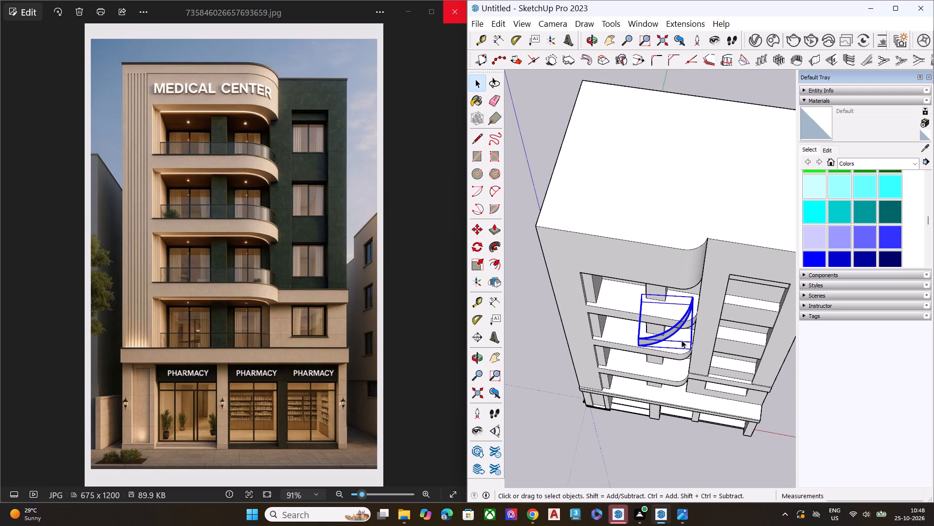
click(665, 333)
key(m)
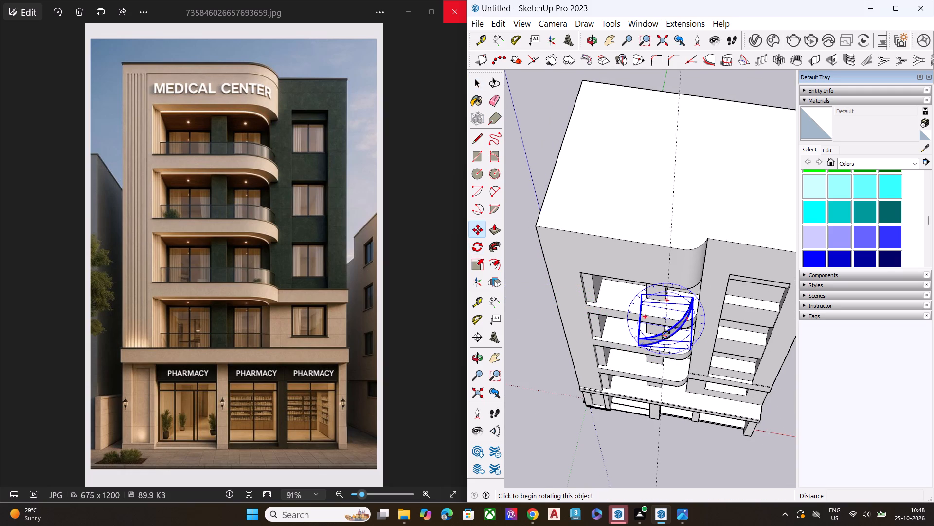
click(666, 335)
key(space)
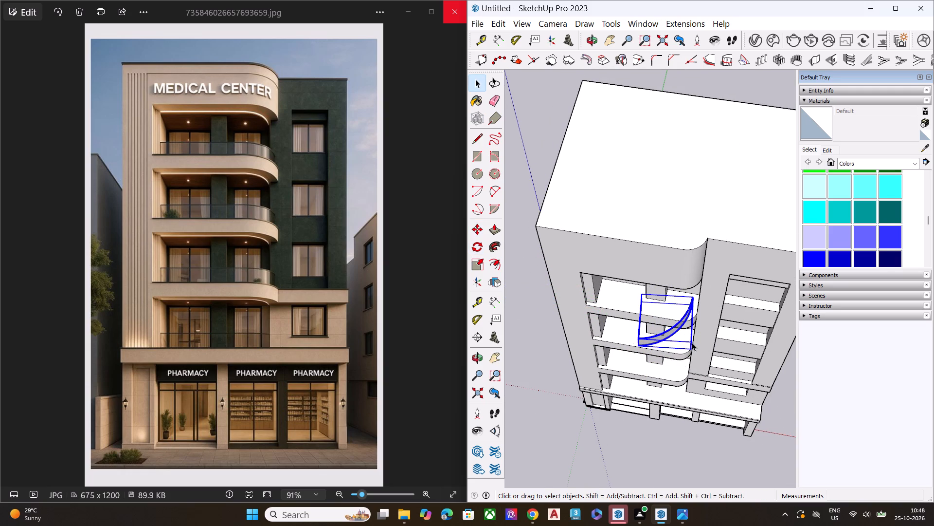
Move the curved window forward off the balcony, clear of the building's front, using its lower front corner.
click(692, 342)
click(676, 333)
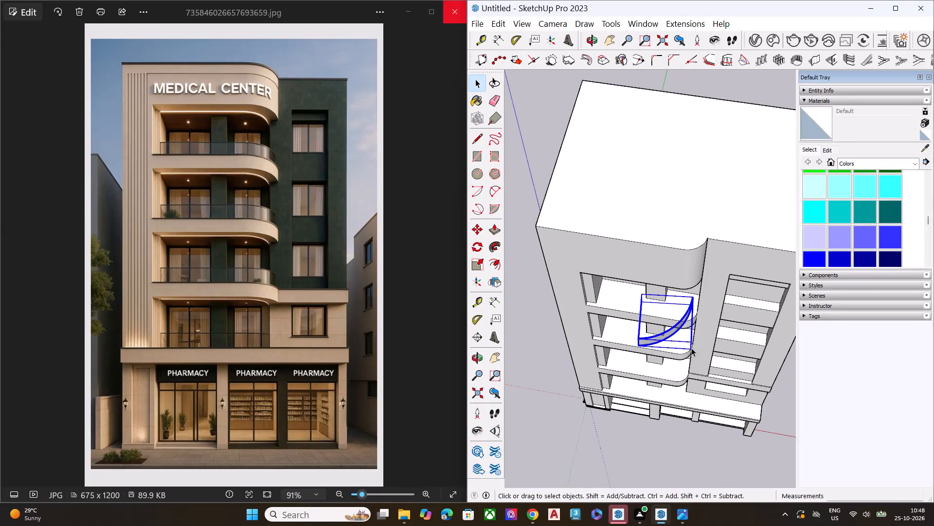
key(m)
middle_drag(687, 346, 660, 279)
scroll(668, 292, up, 4)
scroll(682, 311, down, 1)
scroll(683, 313, up, 1)
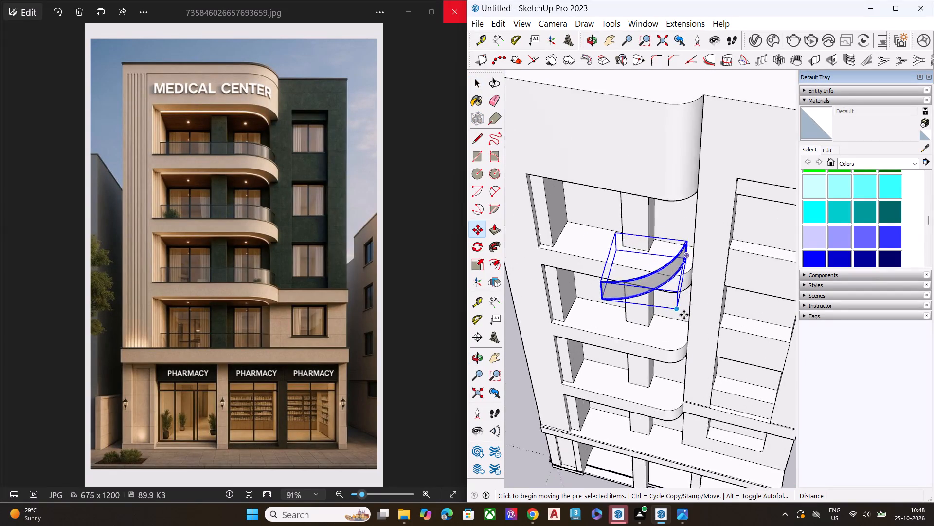
scroll(684, 315, up, 1)
click(674, 308)
scroll(597, 327, down, 2)
scroll(597, 330, up, 4)
scroll(597, 330, down, 4)
scroll(613, 341, up, 1)
scroll(621, 341, down, 2)
scroll(649, 330, up, 1)
scroll(649, 330, down, 8)
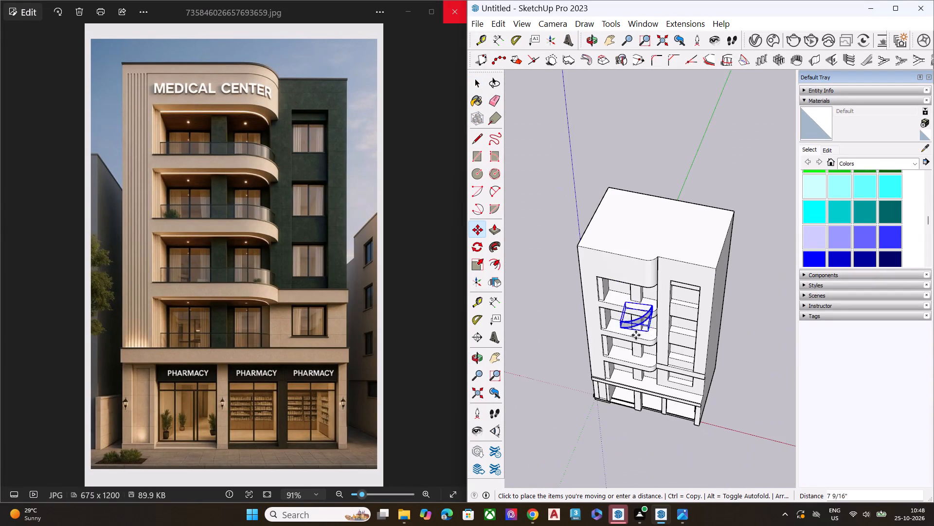
middle_drag(633, 375, 679, 441)
middle_drag(682, 423, 741, 382)
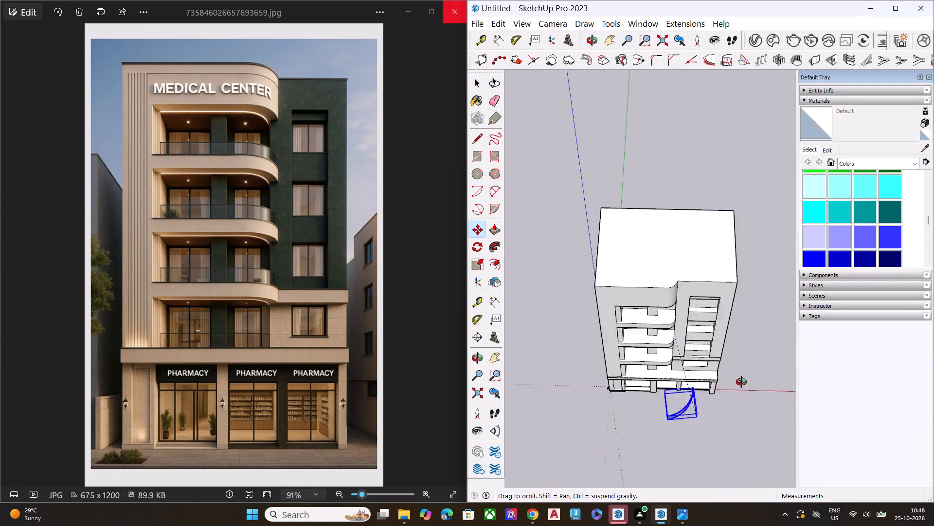
middle_drag(741, 382, 812, 204)
scroll(777, 201, up, 1)
scroll(685, 256, down, 7)
middle_drag(649, 314, 834, 233)
scroll(829, 236, up, 6)
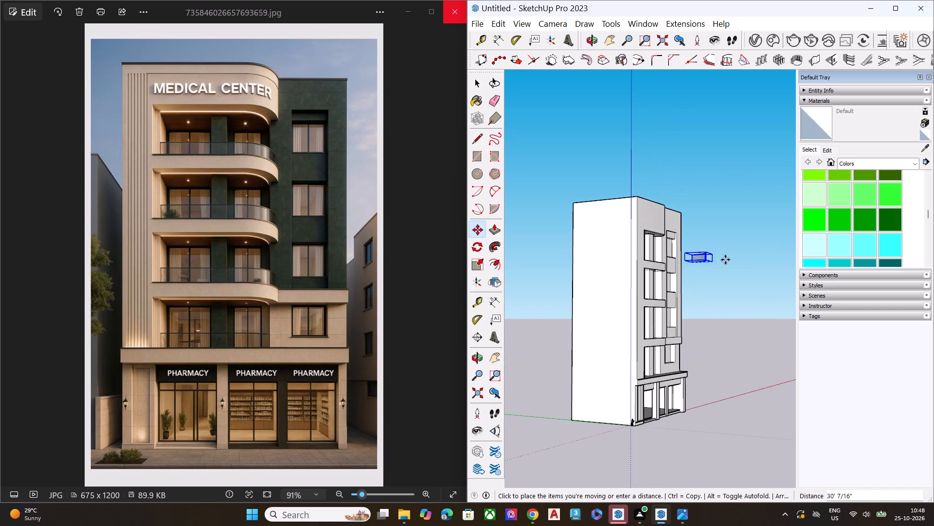
click(747, 261)
key(space)
Rotate the curved window horizontally about a point by the ground-floor openings, swinging it out beside the building's front corner.
middle_drag(731, 298, 429, 422)
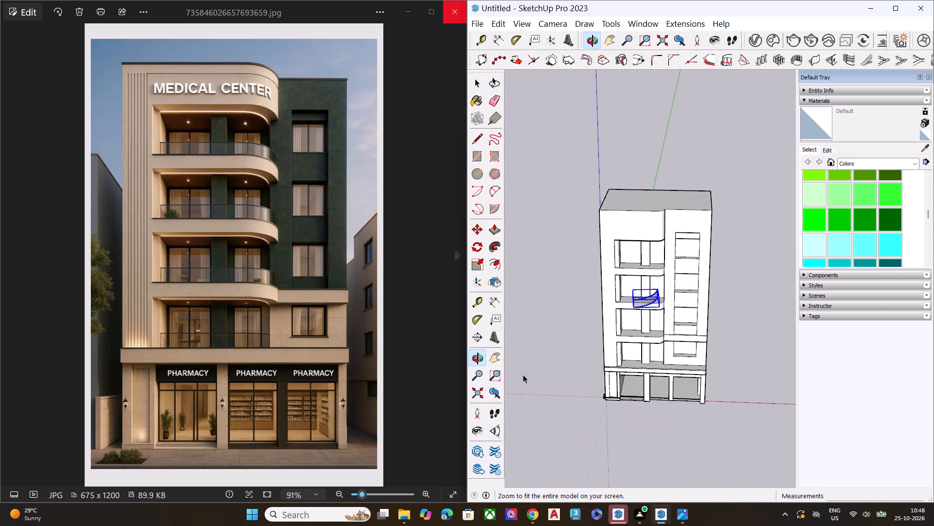
scroll(643, 340, up, 3)
scroll(660, 325, down, 2)
scroll(661, 325, up, 4)
scroll(425, 469, down, 3)
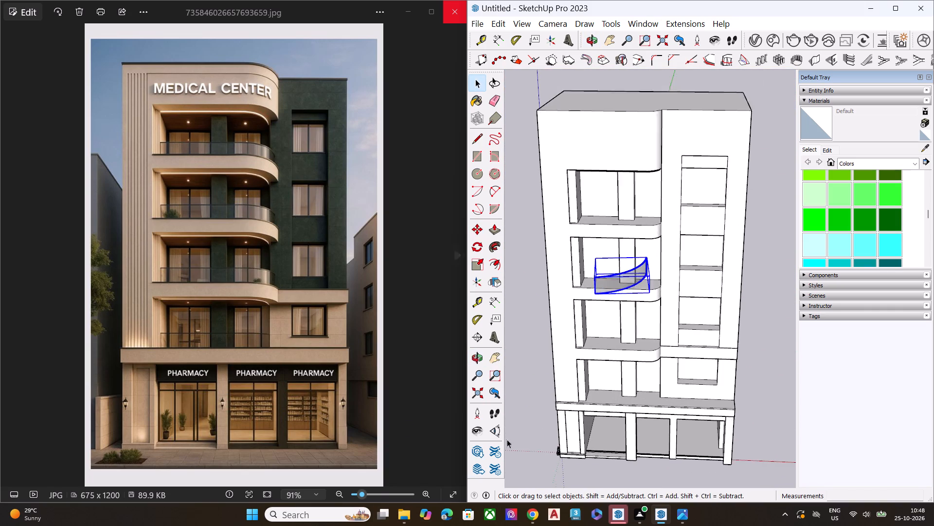
scroll(507, 439, down, 2)
scroll(514, 436, up, 1)
scroll(612, 368, up, 2)
scroll(617, 367, down, 4)
scroll(615, 371, up, 1)
scroll(619, 355, down, 2)
middle_drag(620, 358, 620, 417)
scroll(608, 340, up, 4)
scroll(608, 338, down, 1)
scroll(608, 339, up, 1)
middle_drag(622, 361, 610, 409)
key(q)
scroll(610, 409, up, 3)
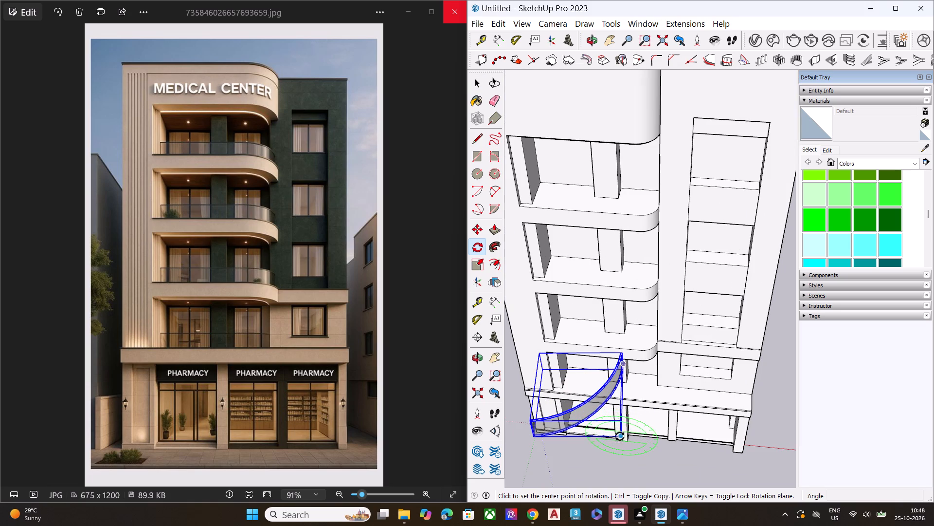
scroll(539, 440, up, 3)
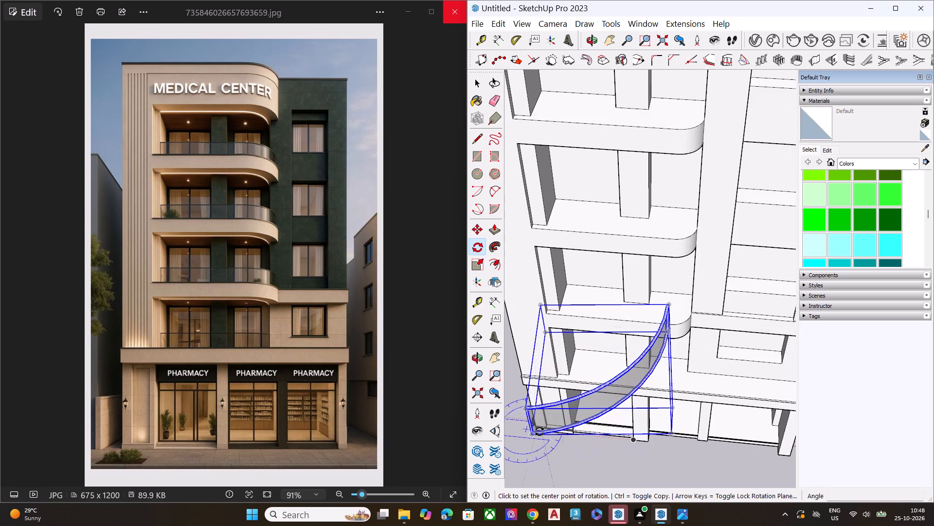
scroll(605, 417, up, 1)
click(683, 436)
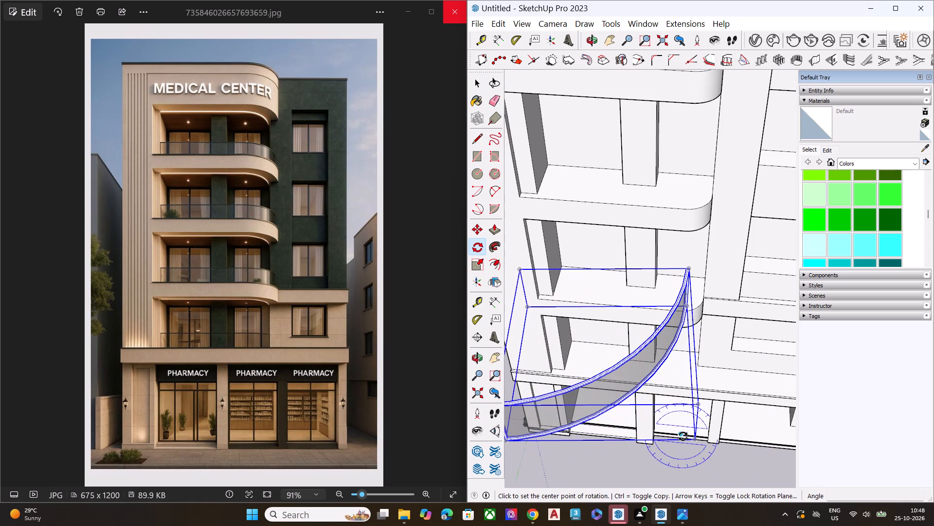
click(753, 447)
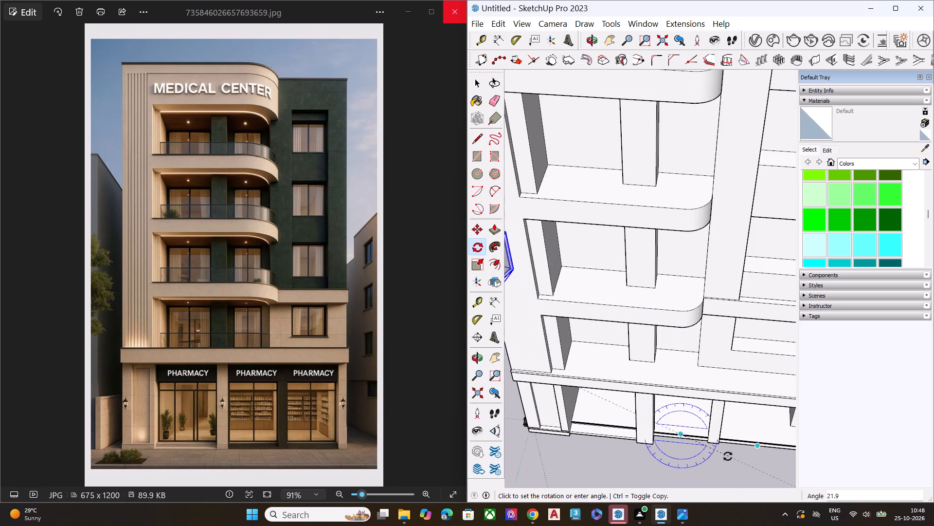
click(717, 457)
scroll(677, 394, down, 1)
scroll(677, 394, up, 1)
scroll(682, 394, down, 10)
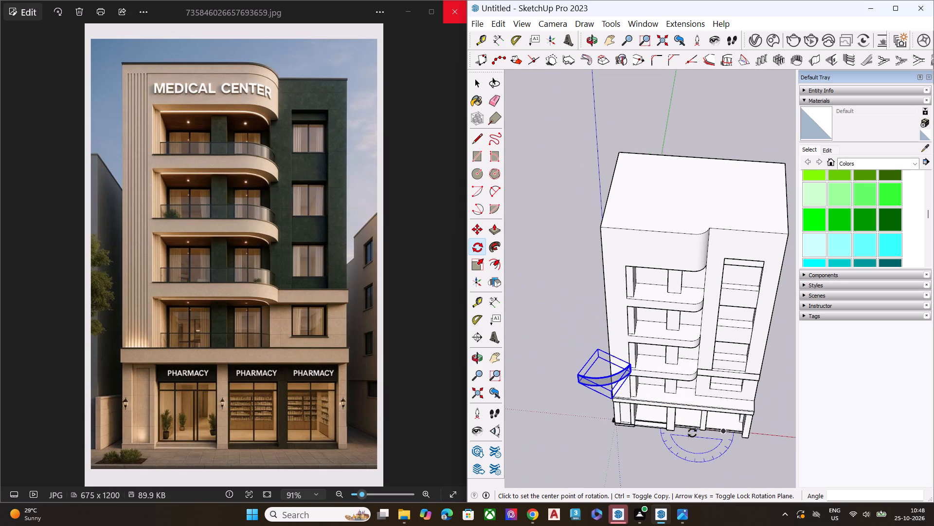
scroll(579, 395, up, 6)
key(space)
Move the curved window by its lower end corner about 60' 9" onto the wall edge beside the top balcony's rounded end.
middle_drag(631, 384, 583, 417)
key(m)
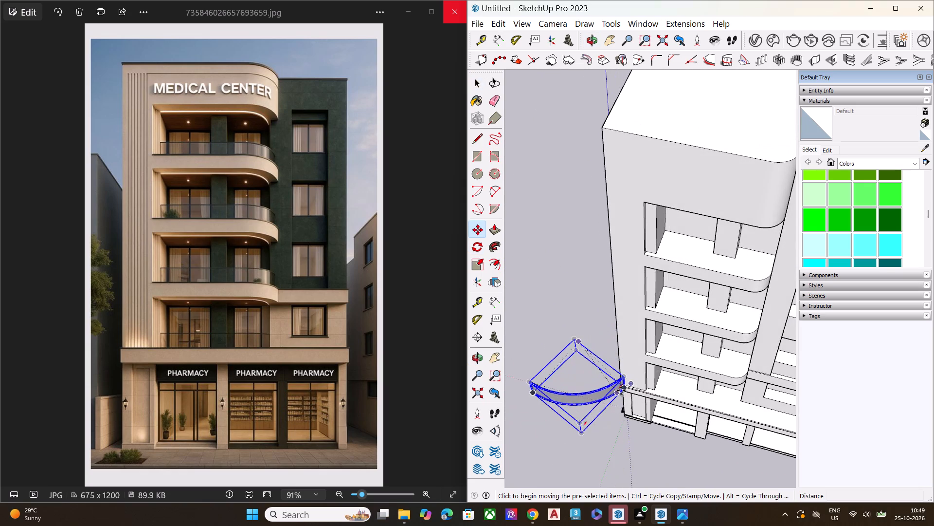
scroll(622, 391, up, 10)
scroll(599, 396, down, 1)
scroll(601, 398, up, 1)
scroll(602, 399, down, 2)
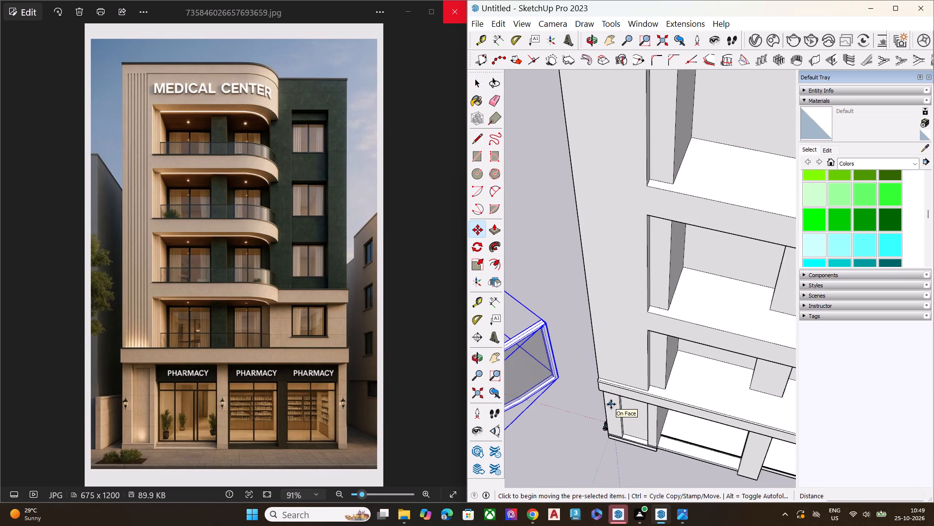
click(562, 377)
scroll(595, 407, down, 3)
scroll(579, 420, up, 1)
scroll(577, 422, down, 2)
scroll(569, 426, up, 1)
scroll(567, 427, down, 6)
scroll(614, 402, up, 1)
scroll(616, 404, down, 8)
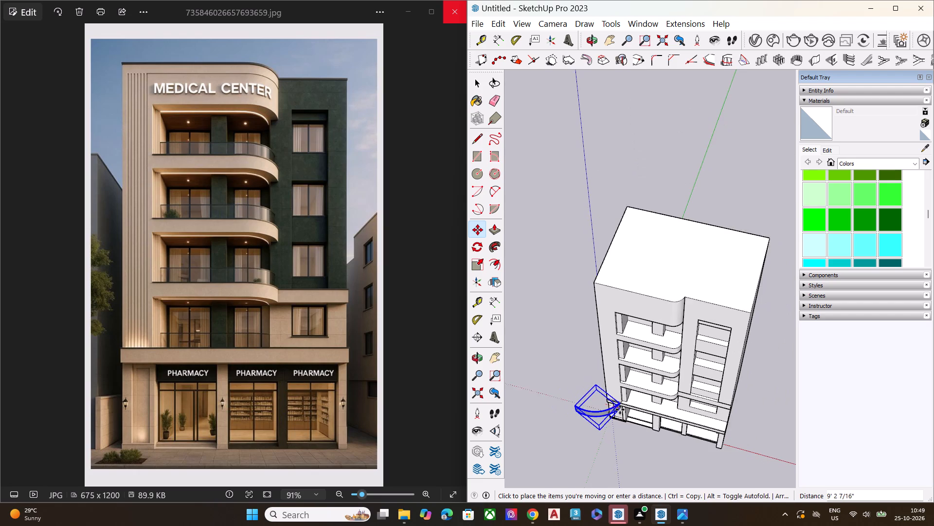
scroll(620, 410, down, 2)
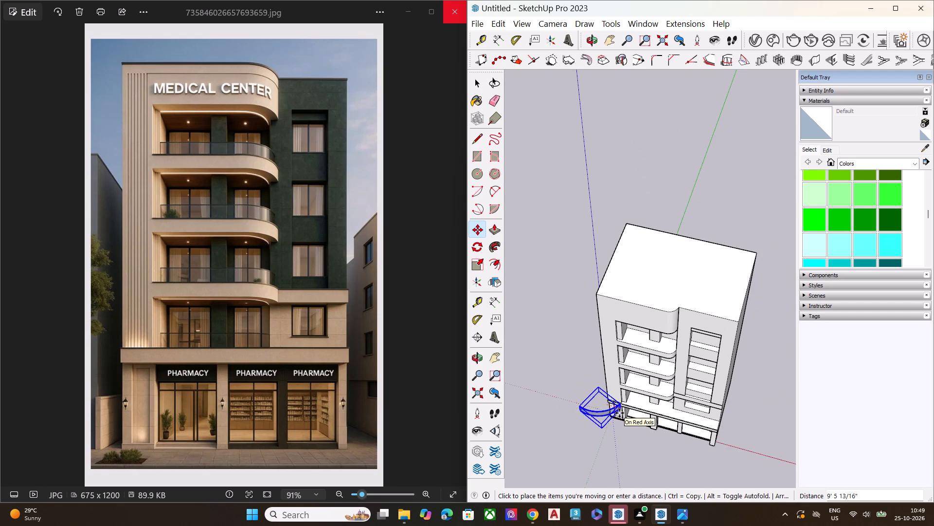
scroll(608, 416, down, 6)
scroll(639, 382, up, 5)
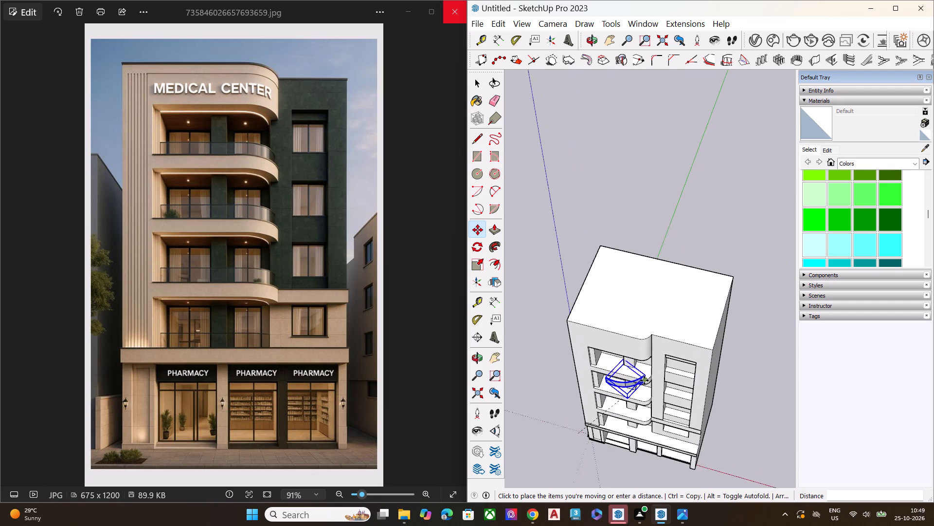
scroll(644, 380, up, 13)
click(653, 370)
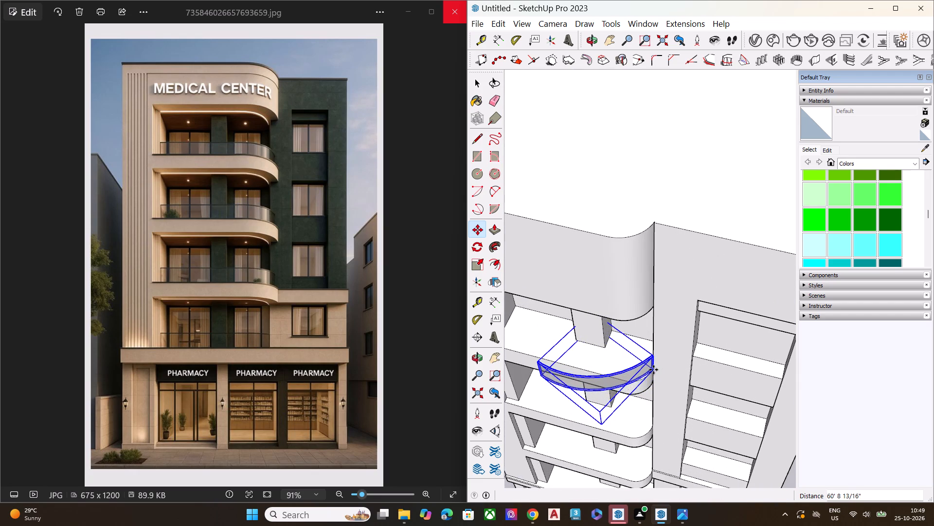
Examine from several angles how the curved window fits the top balcony slab and its rounded end.
middle_drag(565, 390, 742, 385)
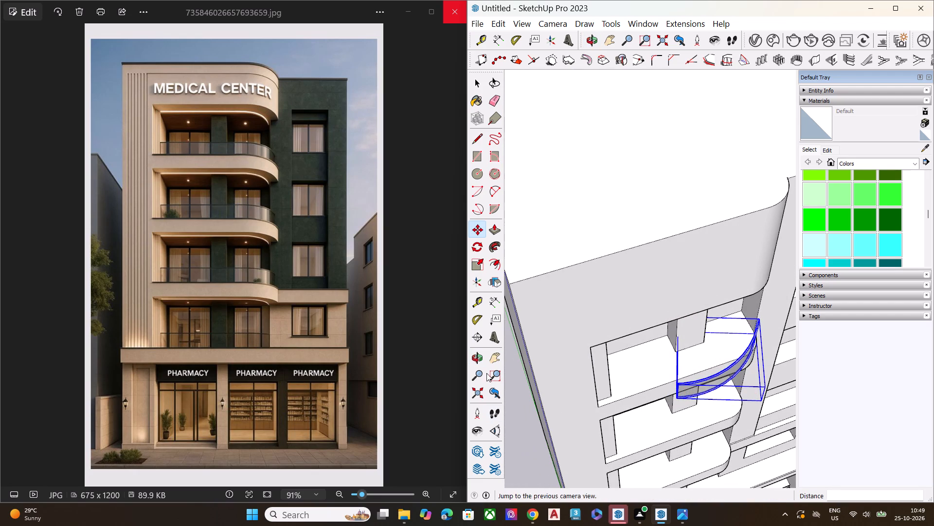
scroll(796, 229, down, 7)
middle_drag(813, 285, 884, 254)
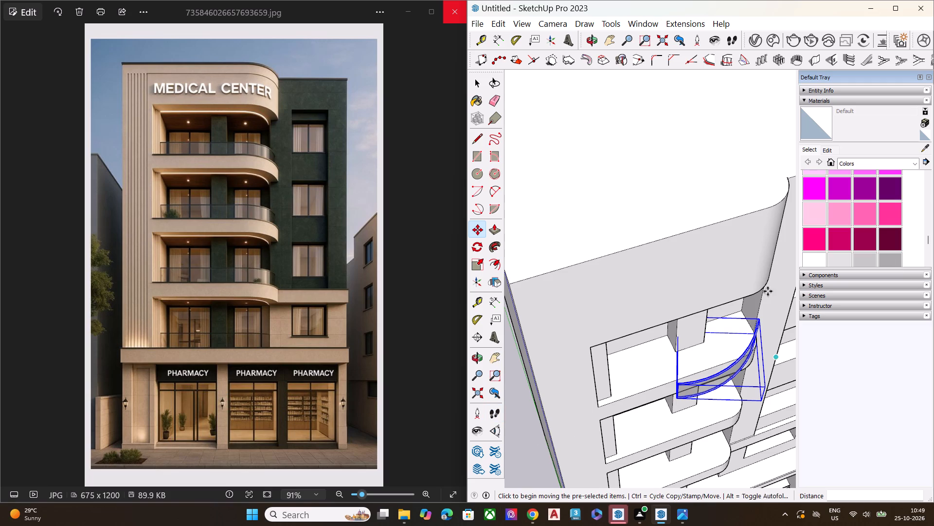
scroll(658, 313, down, 8)
scroll(658, 315, up, 1)
middle_drag(662, 354, 778, 303)
scroll(754, 301, up, 11)
middle_drag(726, 318, 736, 302)
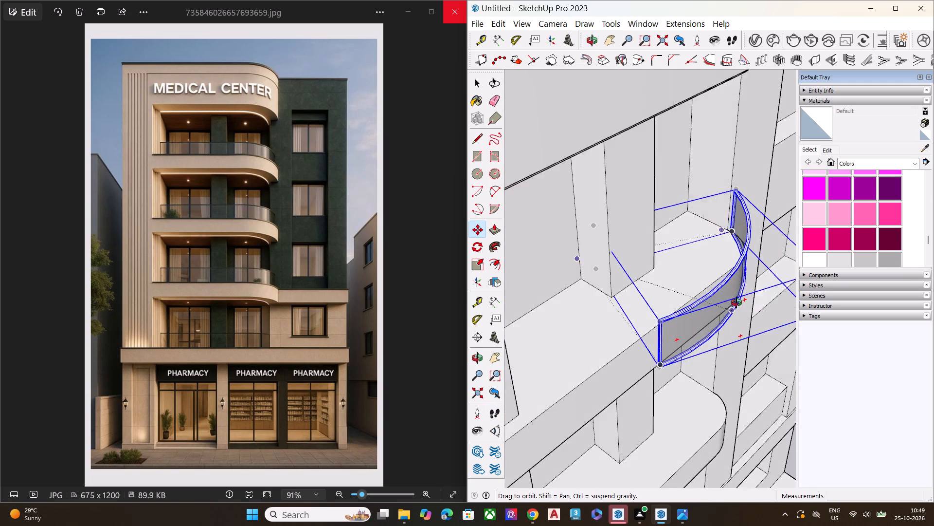
middle_drag(736, 302, 716, 200)
scroll(732, 226, up, 1)
scroll(732, 226, down, 1)
scroll(732, 226, up, 5)
middle_drag(738, 248, 745, 273)
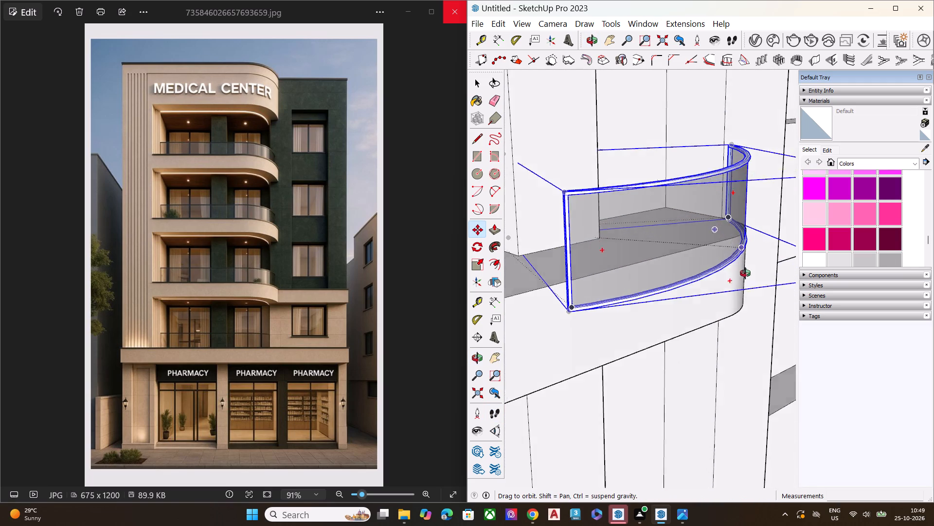
middle_drag(745, 273, 826, 322)
scroll(751, 393, up, 1)
scroll(685, 281, down, 2)
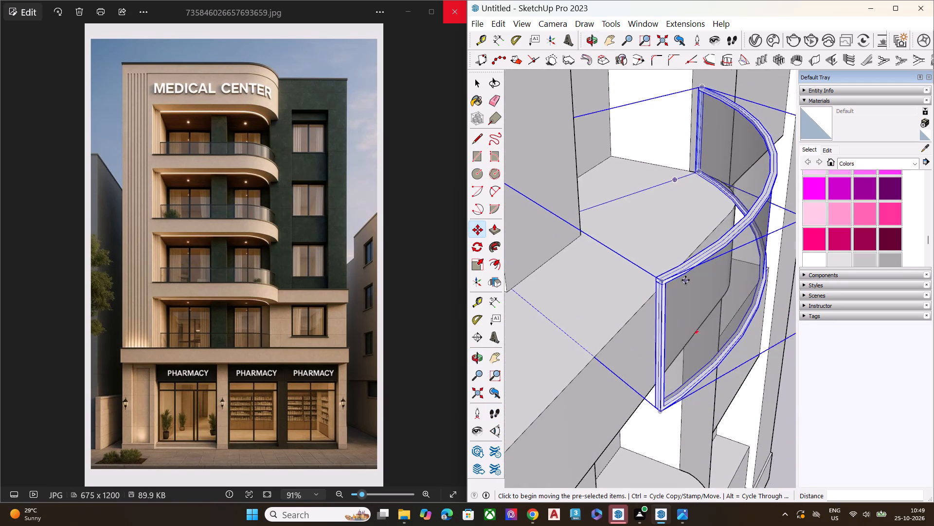
scroll(685, 280, down, 6)
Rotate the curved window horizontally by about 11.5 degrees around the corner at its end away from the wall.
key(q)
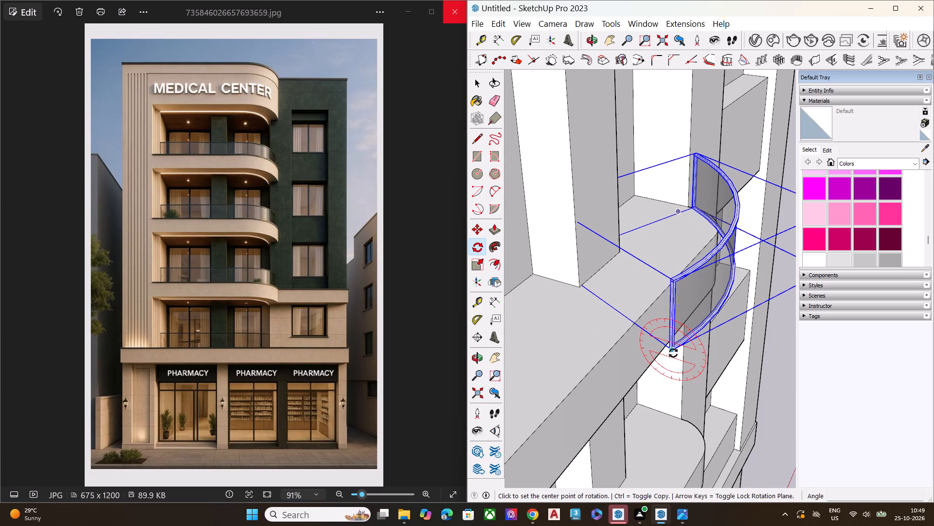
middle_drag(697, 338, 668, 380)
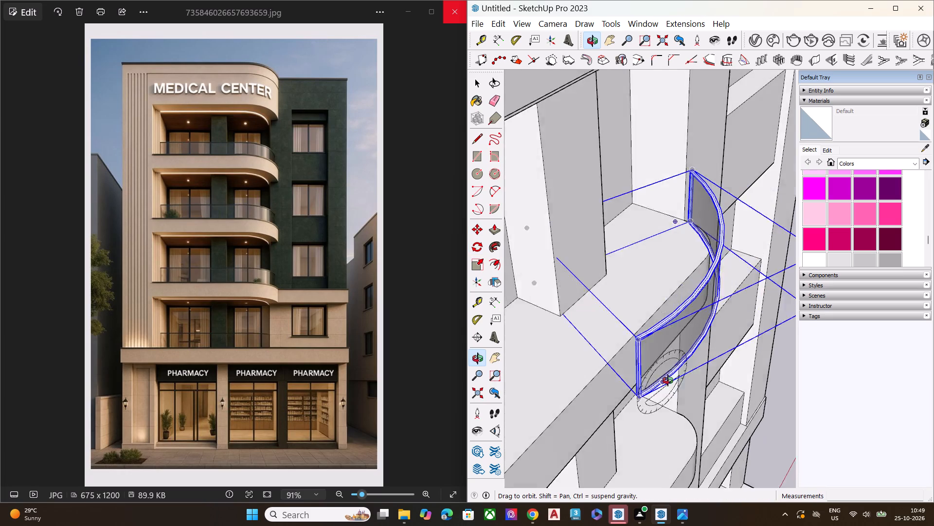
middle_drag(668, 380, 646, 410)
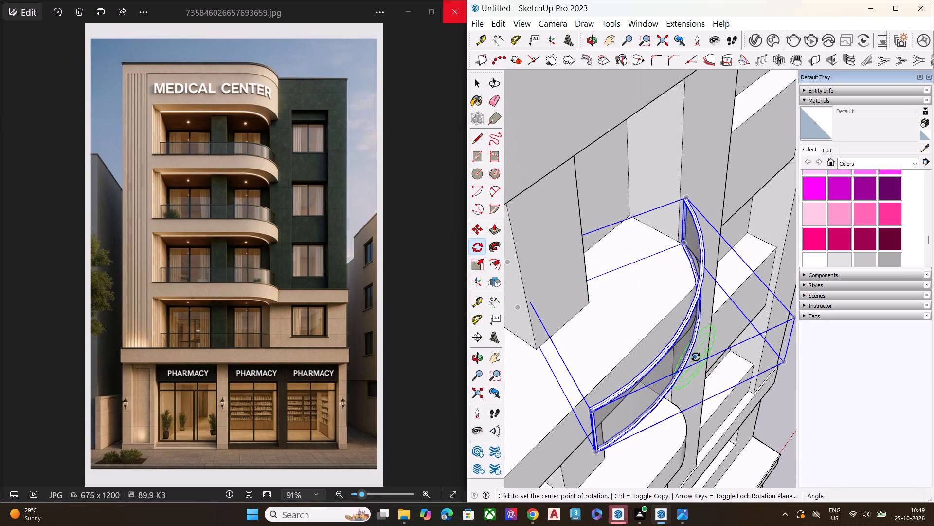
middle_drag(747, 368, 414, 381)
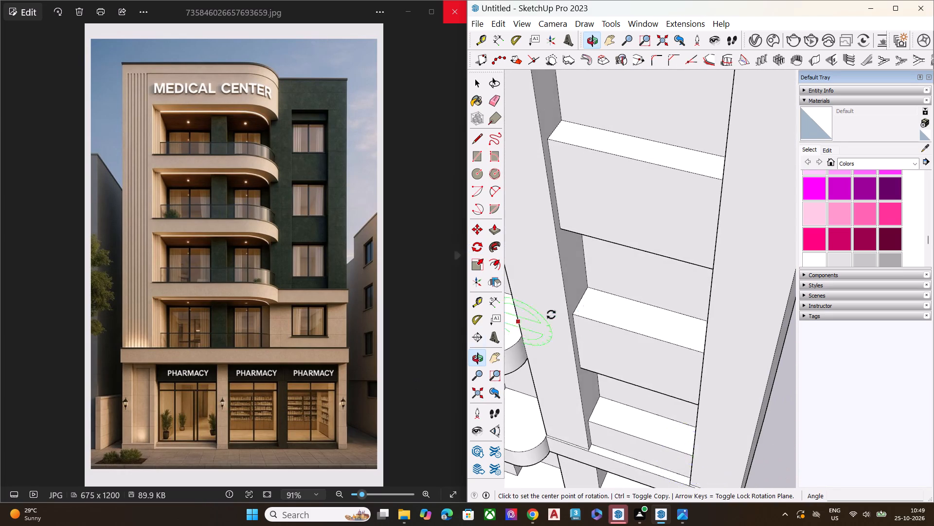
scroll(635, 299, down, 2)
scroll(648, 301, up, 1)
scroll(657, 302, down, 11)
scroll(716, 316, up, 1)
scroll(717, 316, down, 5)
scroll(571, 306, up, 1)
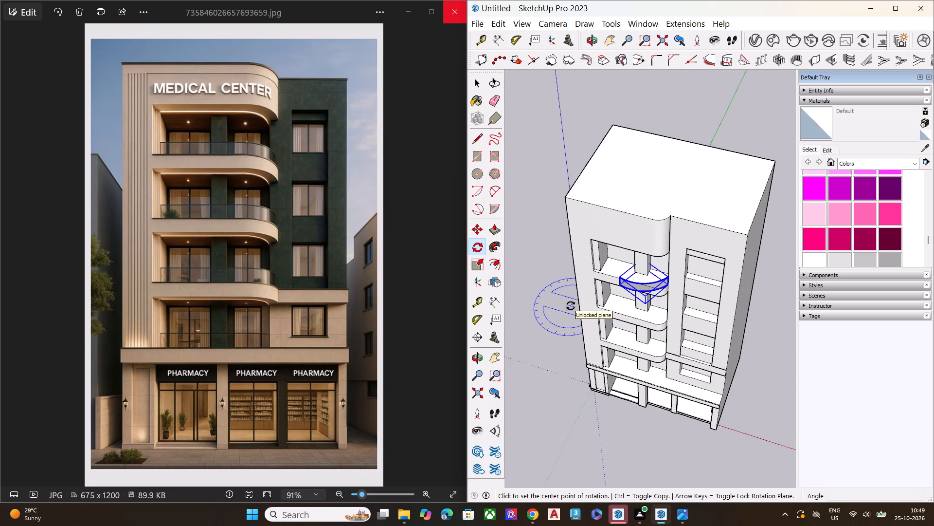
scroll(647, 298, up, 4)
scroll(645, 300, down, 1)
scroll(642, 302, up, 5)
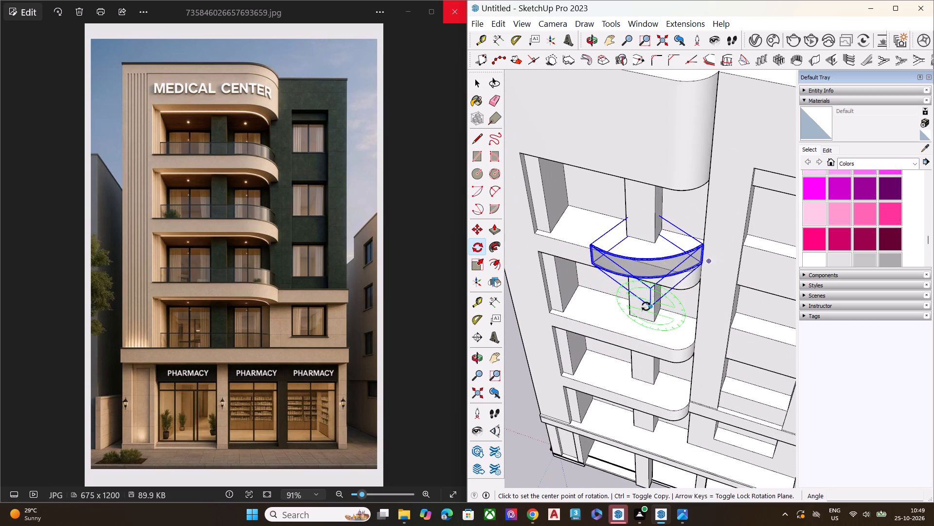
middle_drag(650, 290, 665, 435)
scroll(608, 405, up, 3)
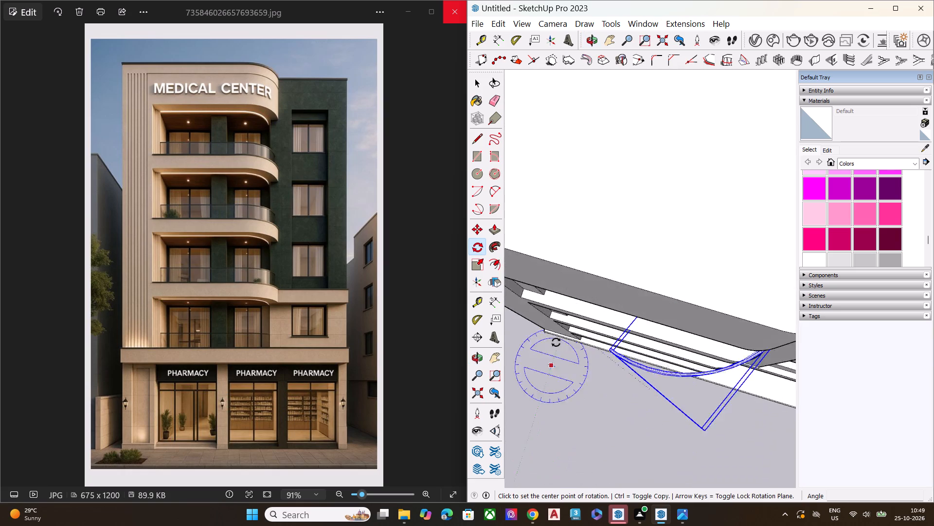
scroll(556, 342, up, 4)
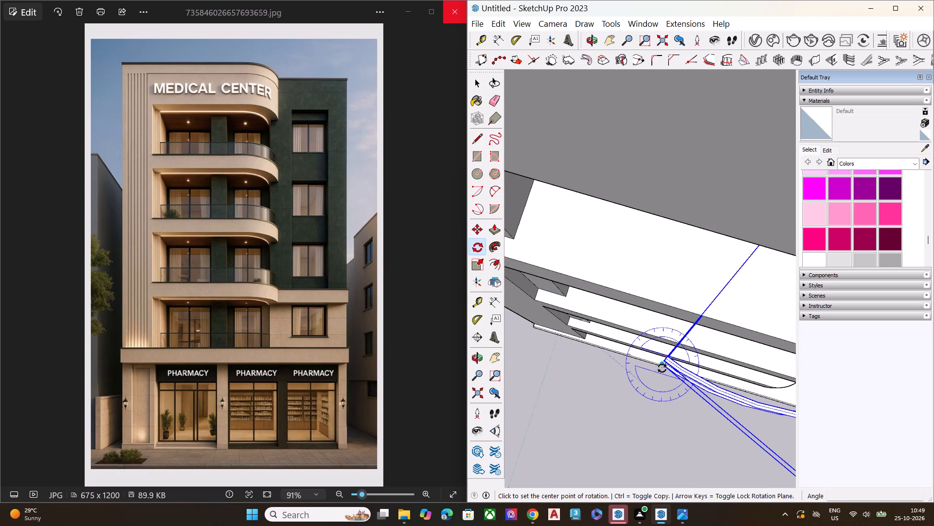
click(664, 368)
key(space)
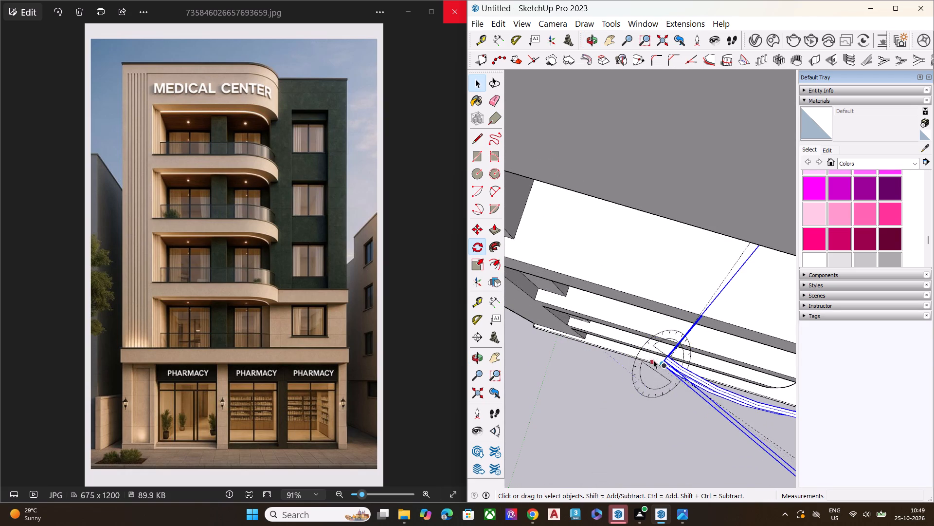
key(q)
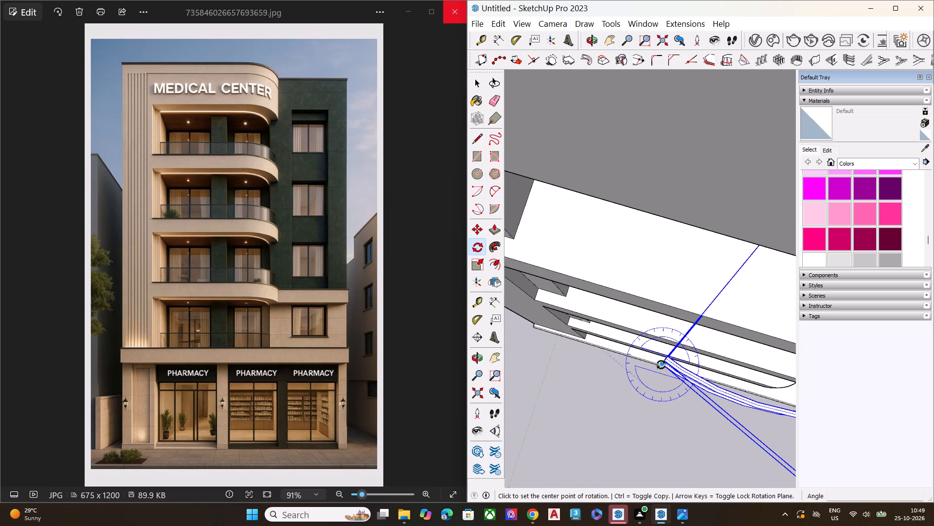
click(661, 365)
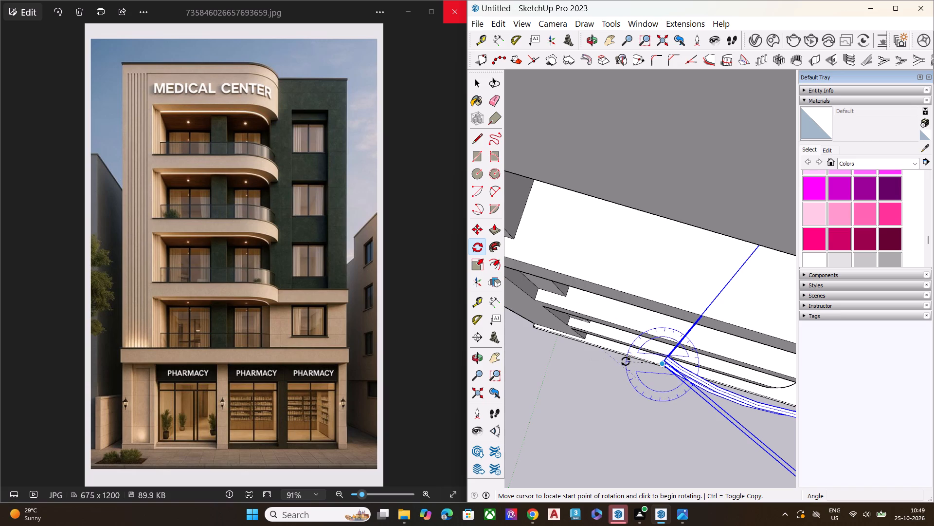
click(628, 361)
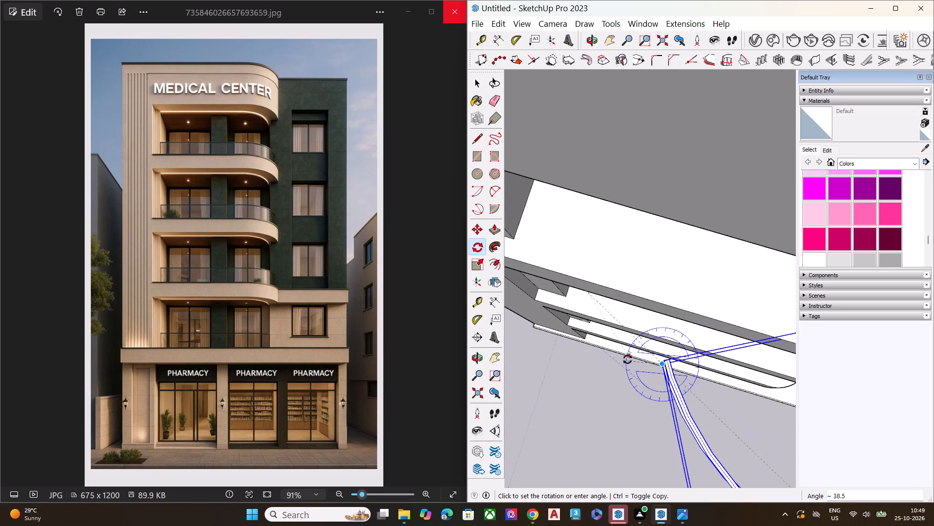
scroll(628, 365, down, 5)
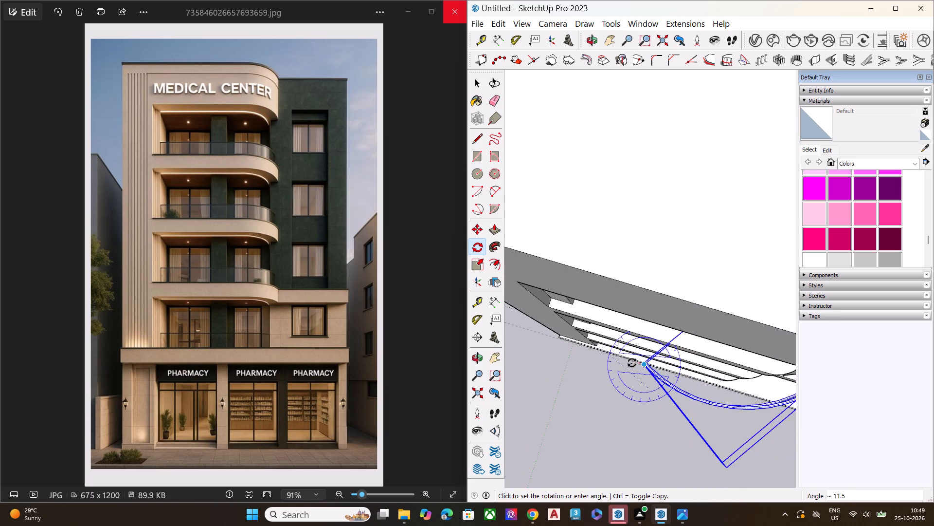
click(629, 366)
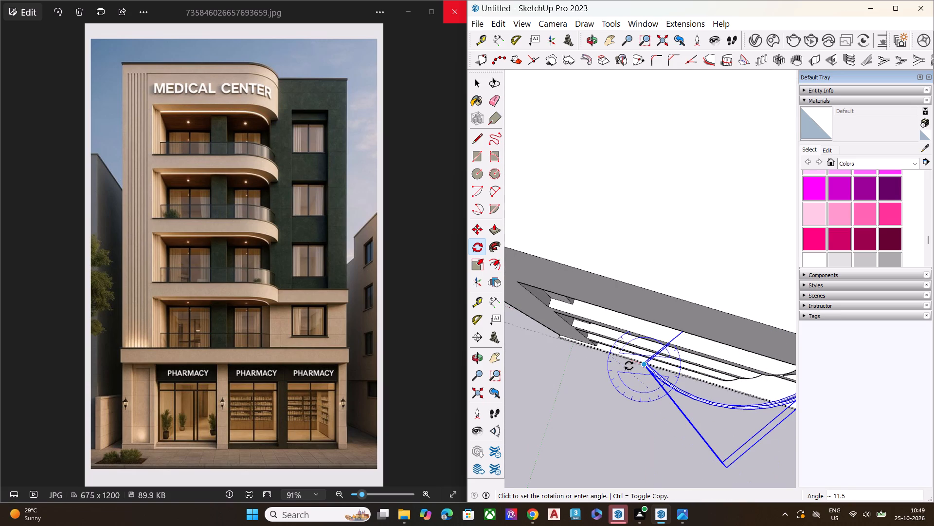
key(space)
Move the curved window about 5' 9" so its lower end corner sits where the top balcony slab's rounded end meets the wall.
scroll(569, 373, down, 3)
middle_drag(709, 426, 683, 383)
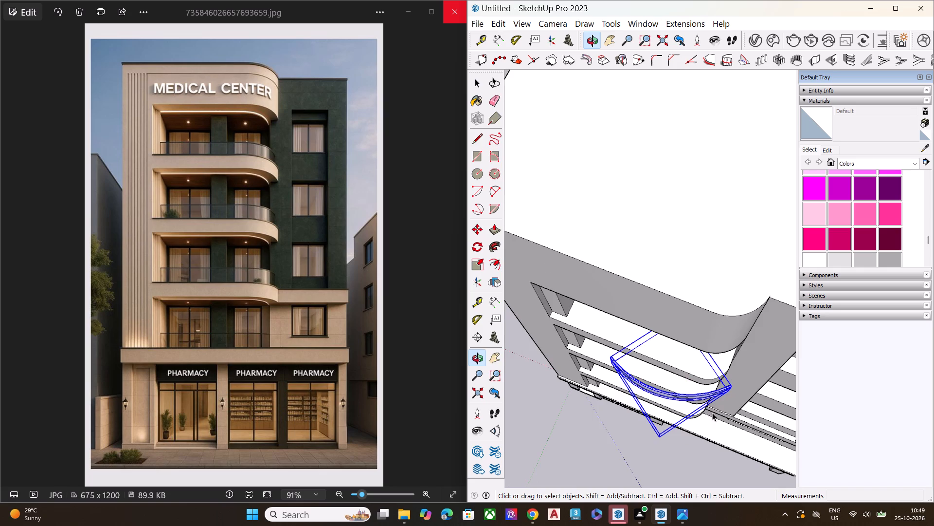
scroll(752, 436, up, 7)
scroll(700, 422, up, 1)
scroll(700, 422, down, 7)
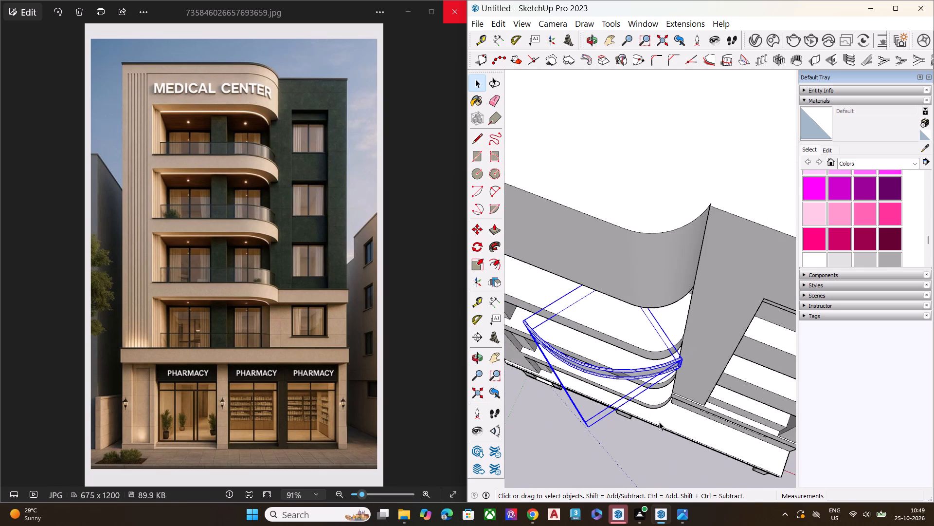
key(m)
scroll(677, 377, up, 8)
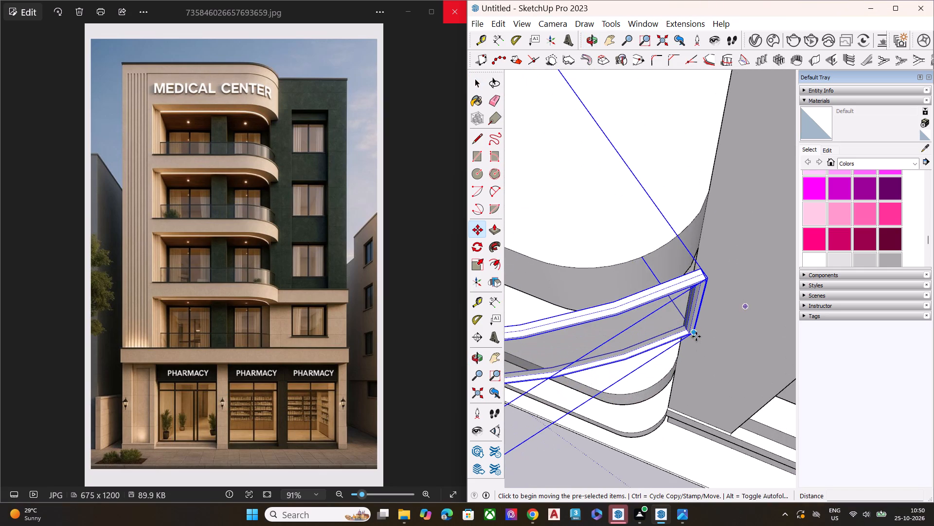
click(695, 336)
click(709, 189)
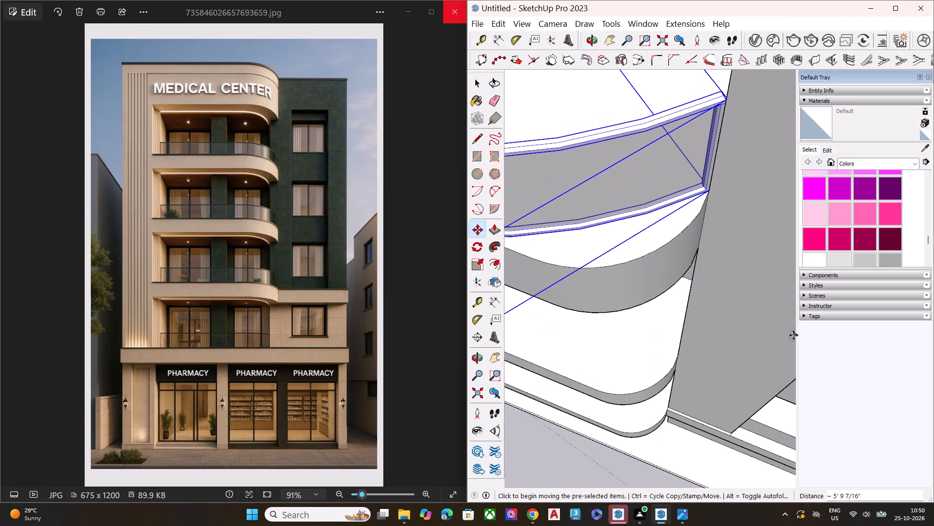
Delete the curved window from the top balcony after checking its fit along the slab.
scroll(782, 345, down, 7)
scroll(710, 345, down, 7)
middle_drag(701, 370, 872, 292)
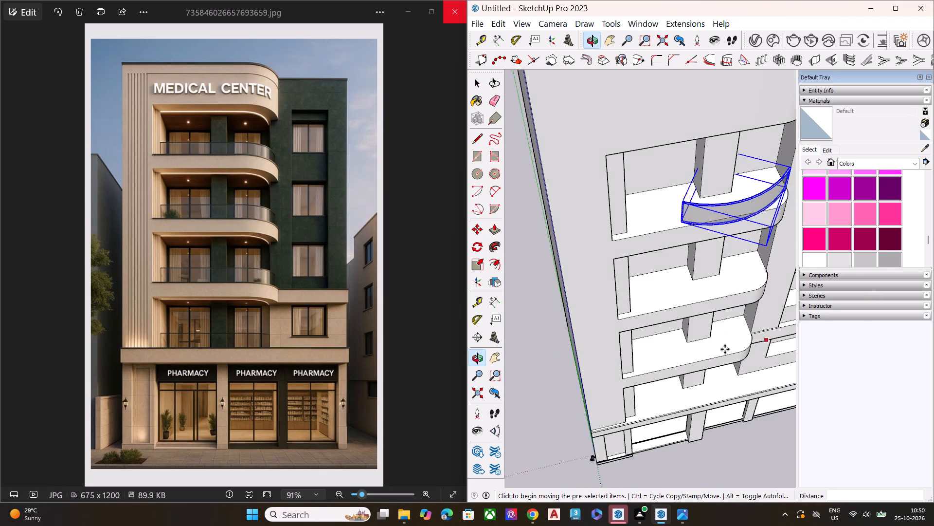
scroll(538, 330, down, 8)
middle_drag(576, 355, 477, 266)
scroll(575, 216, up, 3)
scroll(609, 211, down, 1)
scroll(609, 211, up, 4)
key(space)
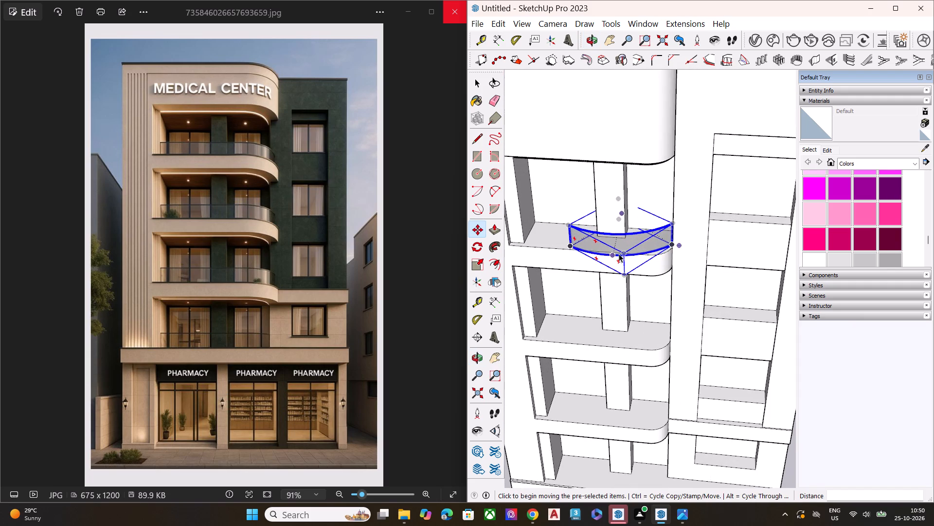
scroll(621, 247, up, 7)
middle_drag(627, 268, 648, 361)
click(653, 288)
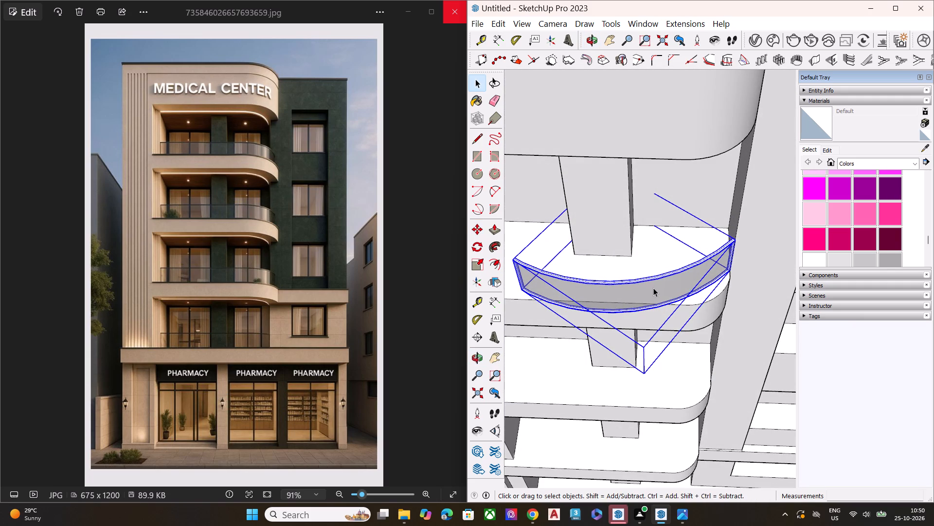
key(Delete)
Examine the balconies and the building's whole front façade.
scroll(633, 300, down, 3)
scroll(632, 300, up, 4)
scroll(632, 300, down, 1)
scroll(632, 300, up, 1)
scroll(632, 300, down, 2)
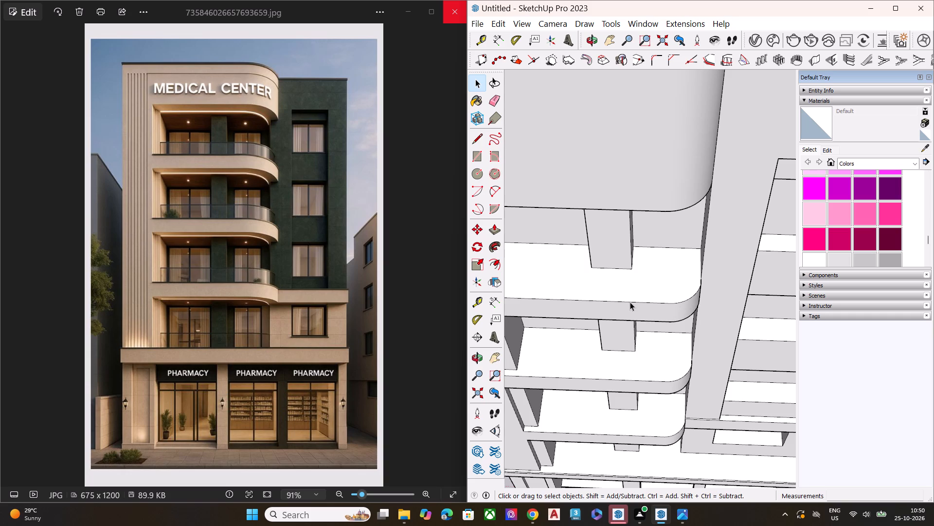
scroll(659, 267, down, 2)
scroll(645, 276, up, 2)
scroll(629, 301, down, 4)
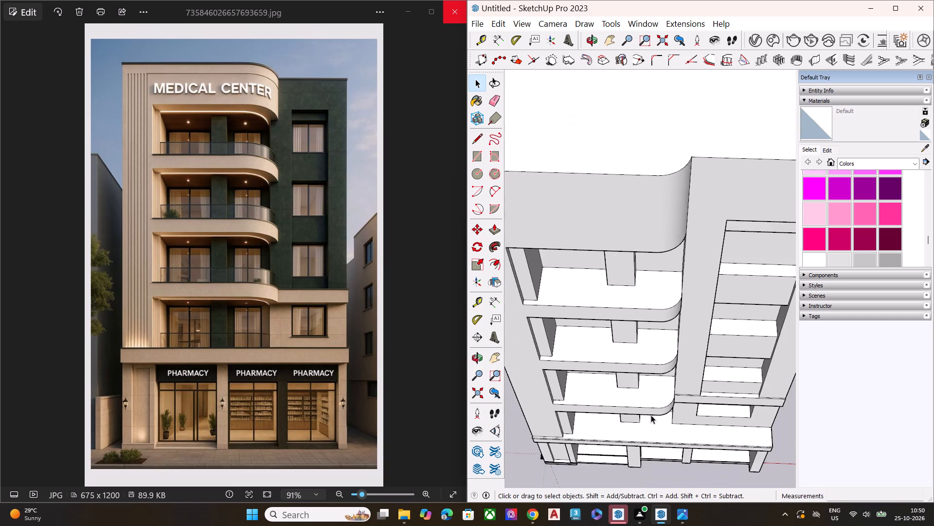
scroll(640, 390, down, 4)
key(space)
middle_drag(669, 380, 678, 253)
scroll(673, 271, up, 1)
scroll(680, 359, down, 1)
scroll(680, 359, up, 1)
scroll(680, 359, down, 7)
scroll(657, 346, up, 1)
scroll(657, 346, down, 2)
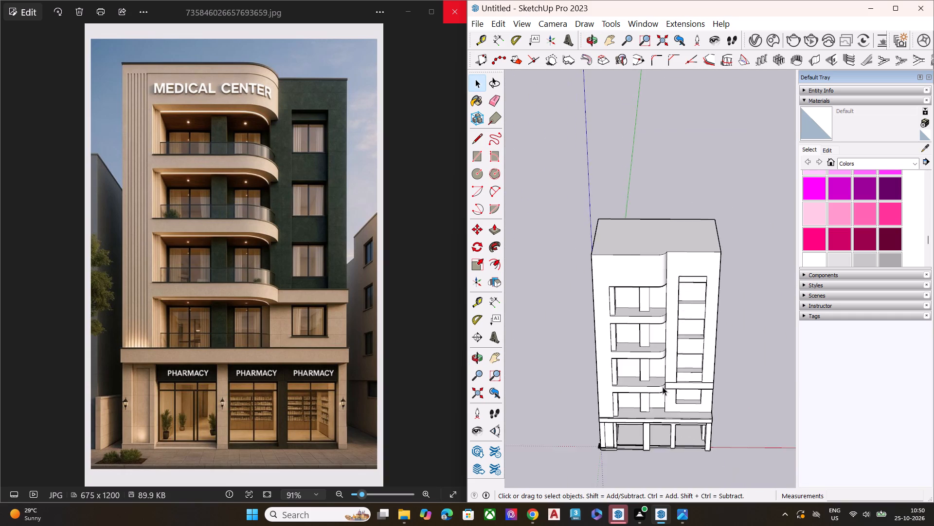
Examine the upper balconies up close, from the front and from below, including their rounded slab ends.
middle_drag(658, 407, 780, 328)
key(space)
middle_drag(688, 412, 701, 253)
middle_drag(621, 420, 708, 315)
middle_drag(672, 356, 750, 343)
middle_drag(697, 325, 609, 344)
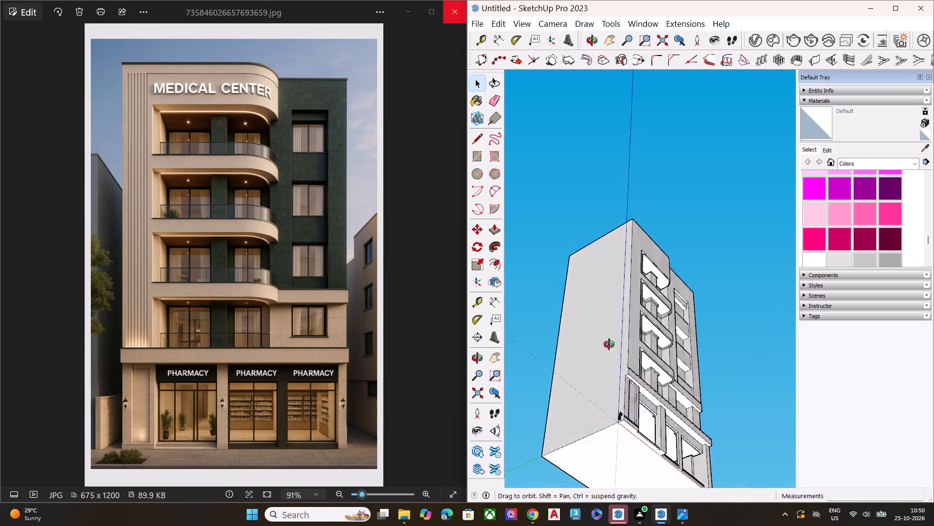
middle_drag(609, 344, 571, 375)
scroll(753, 284, up, 1)
middle_drag(752, 287, 690, 406)
scroll(676, 255, up, 2)
scroll(676, 255, down, 1)
scroll(676, 255, up, 1)
scroll(676, 255, down, 1)
scroll(676, 256, up, 1)
middle_drag(693, 275, 614, 421)
scroll(660, 246, up, 4)
scroll(665, 241, down, 1)
scroll(665, 241, up, 4)
scroll(665, 241, down, 2)
scroll(665, 241, up, 3)
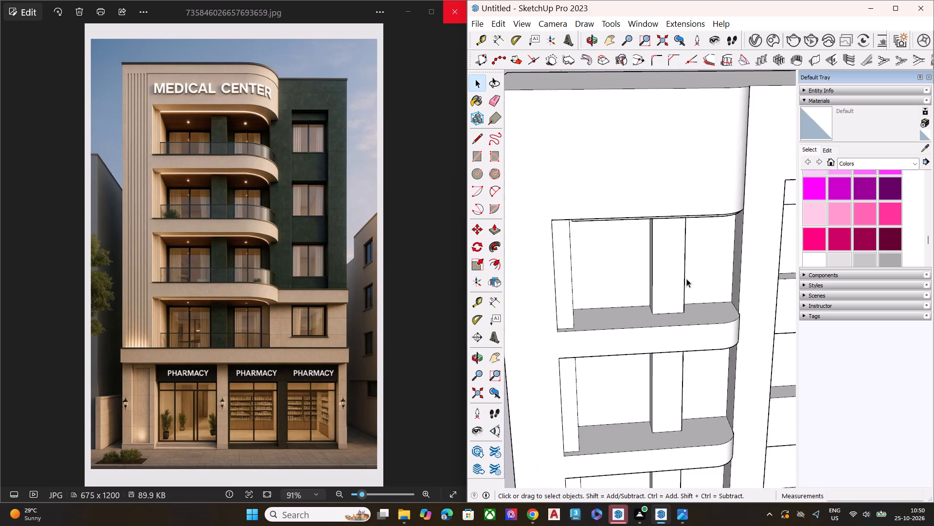
middle_drag(701, 310, 459, 340)
middle_drag(634, 351, 618, 135)
middle_drag(613, 277, 621, 175)
key(space)
click(615, 118)
key(space)
double_click(610, 122)
key(space)
click(606, 126)
key(space)
scroll(608, 148, down, 3)
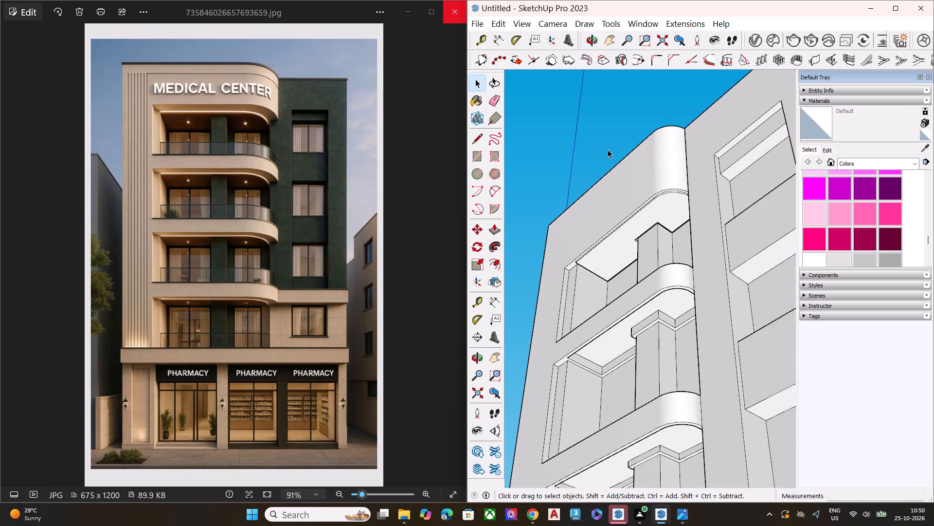
scroll(608, 150, up, 3)
scroll(607, 153, down, 3)
scroll(605, 162, up, 3)
middle_drag(609, 168, 608, 331)
scroll(619, 182, down, 1)
scroll(619, 182, up, 1)
scroll(619, 183, down, 3)
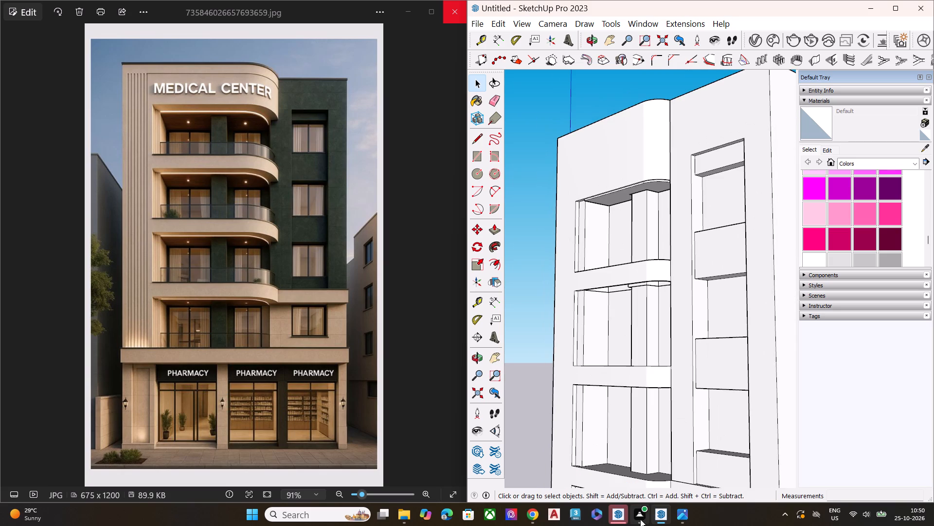
Examine the whole balcony stack and the window bay beside it from raised viewpoints.
key(space)
scroll(679, 212, down, 2)
scroll(656, 231, up, 2)
scroll(645, 241, down, 1)
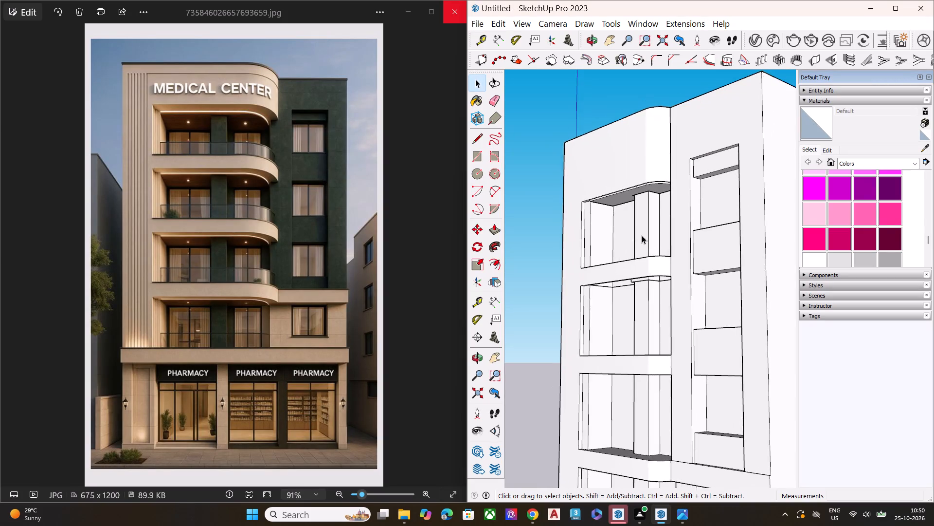
scroll(642, 235, down, 1)
middle_drag(632, 245, 731, 407)
middle_drag(718, 315, 717, 331)
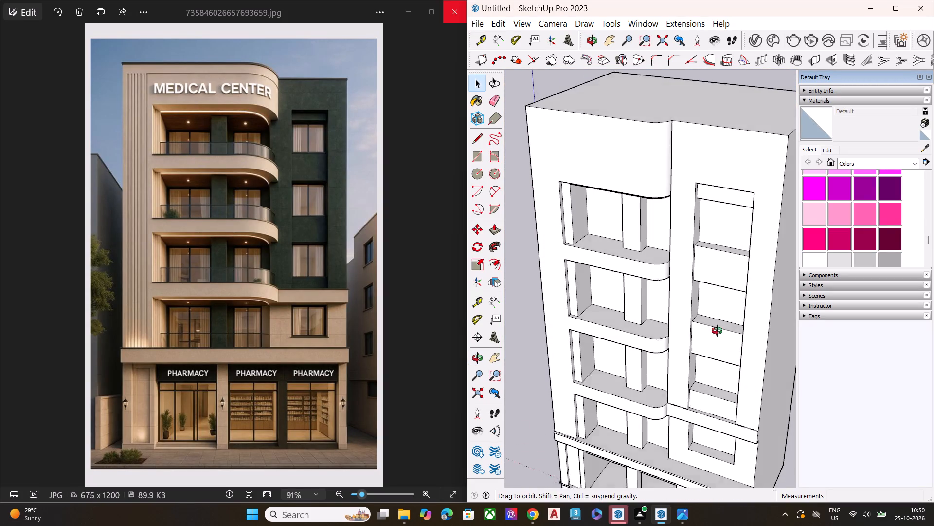
middle_drag(717, 331, 717, 377)
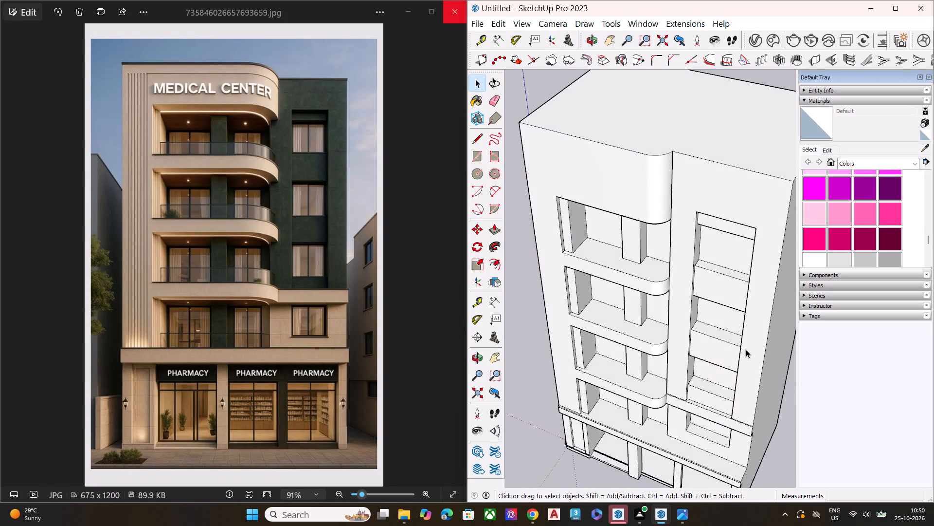
scroll(678, 339, down, 4)
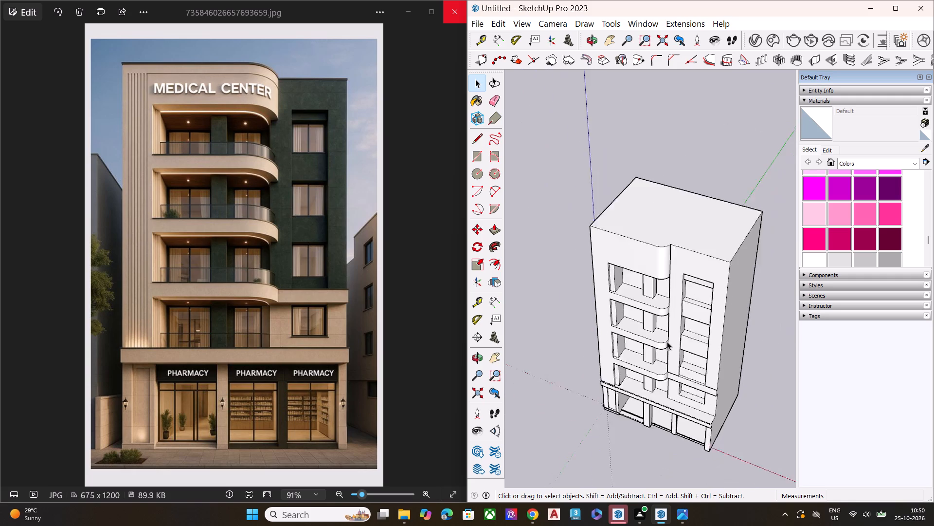
scroll(667, 341, down, 4)
middle_drag(689, 348, 673, 223)
scroll(666, 267, up, 3)
scroll(659, 288, down, 1)
scroll(659, 288, up, 4)
key(space)
middle_drag(648, 293, 644, 361)
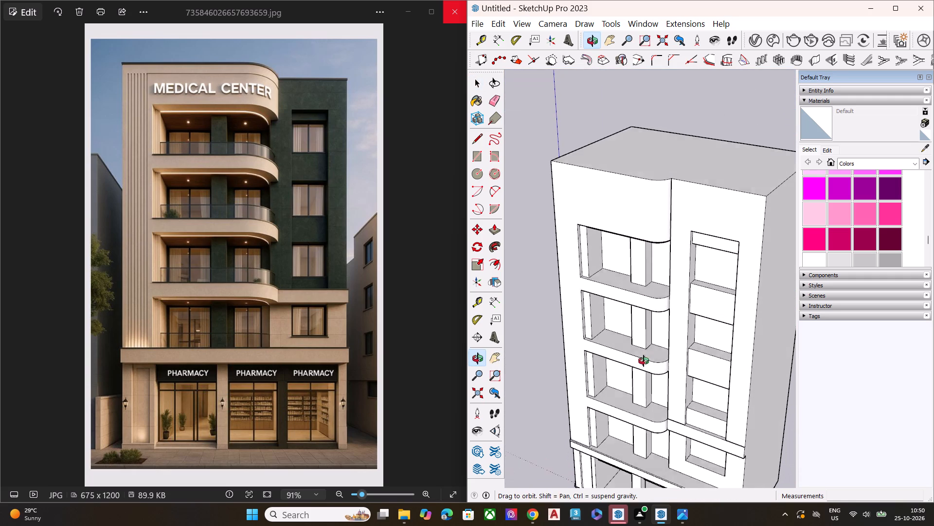
middle_drag(644, 361, 639, 365)
Switch to Chrome and look through the 3D Warehouse results for "railing curved" to the end, seeking a suitable balcony railing.
click(535, 518)
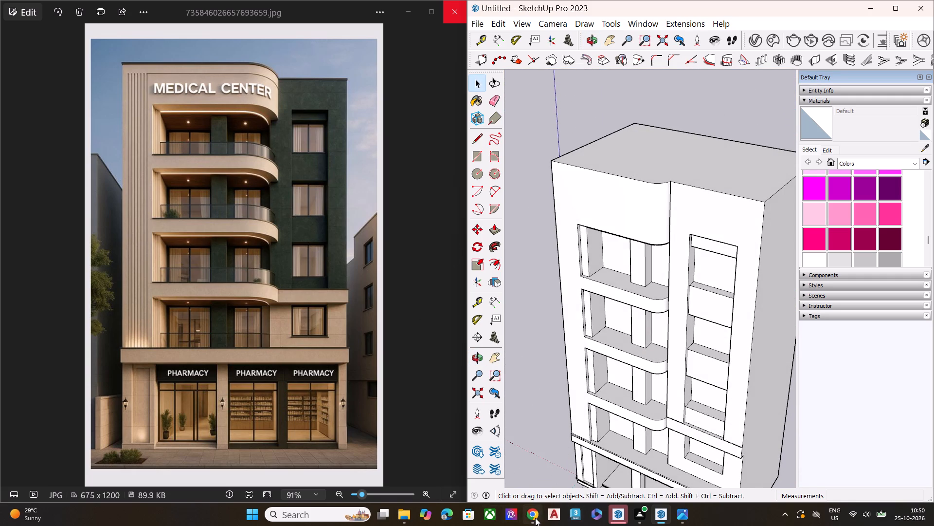
scroll(298, 301, down, 6)
scroll(316, 291, up, 3)
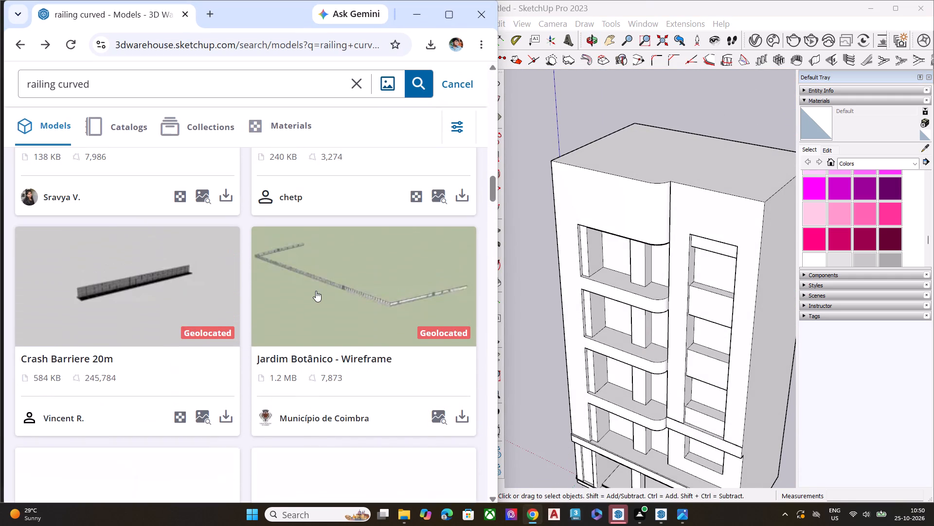
scroll(316, 291, down, 8)
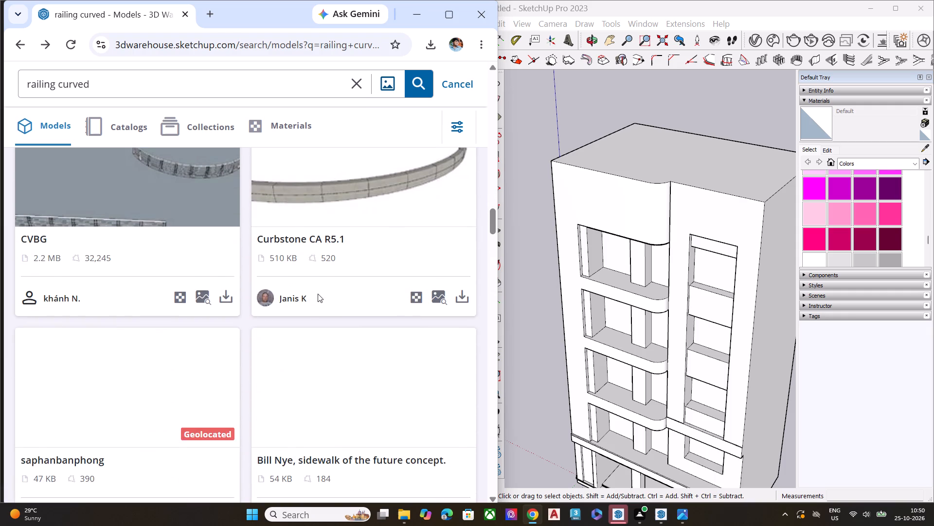
scroll(318, 294, down, 4)
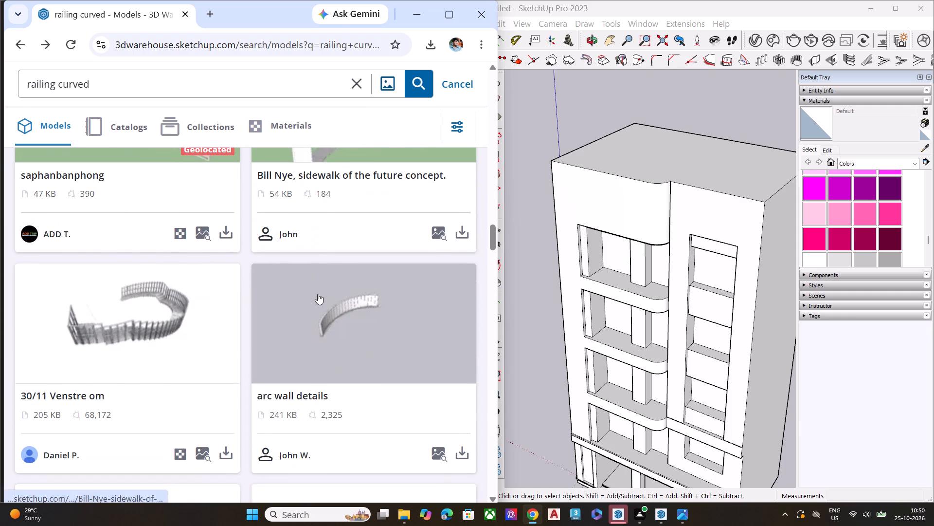
scroll(318, 294, down, 1)
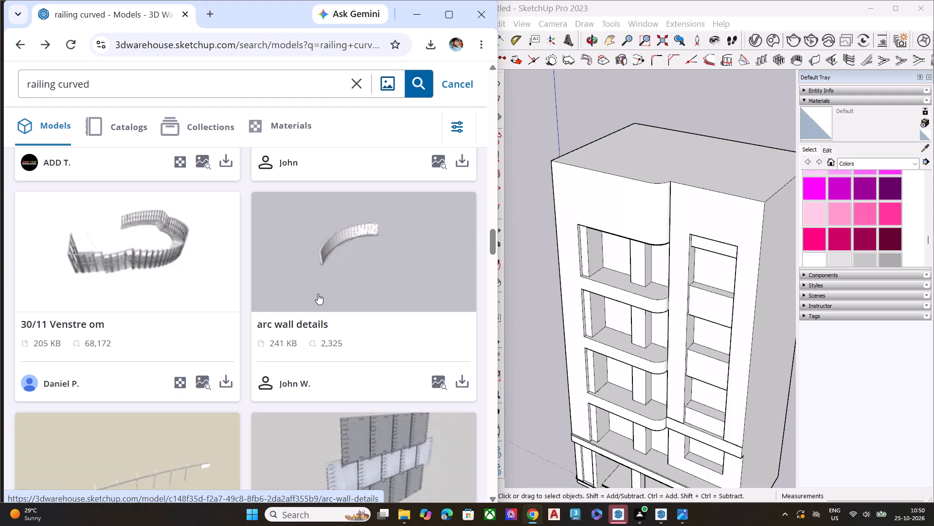
scroll(387, 201, down, 2)
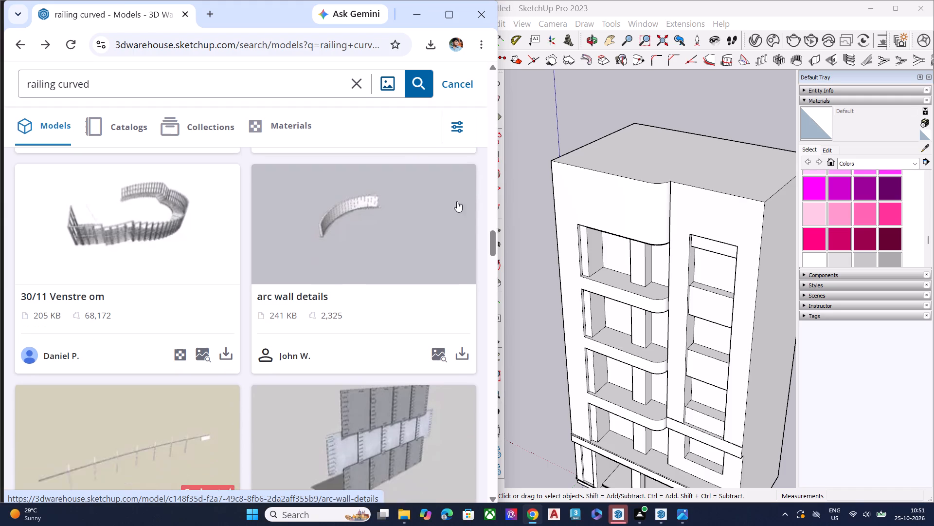
scroll(457, 201, down, 5)
key(space)
scroll(379, 282, up, 6)
scroll(379, 282, down, 6)
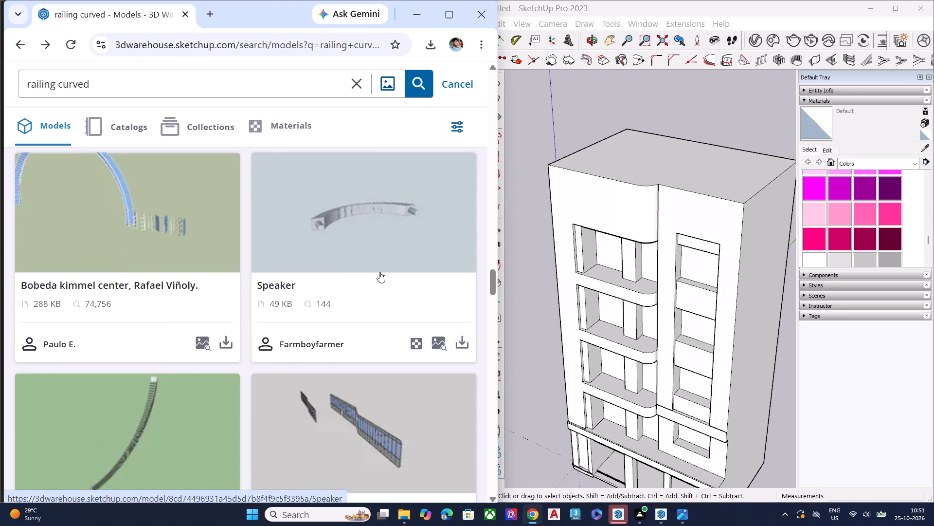
scroll(345, 276, down, 4)
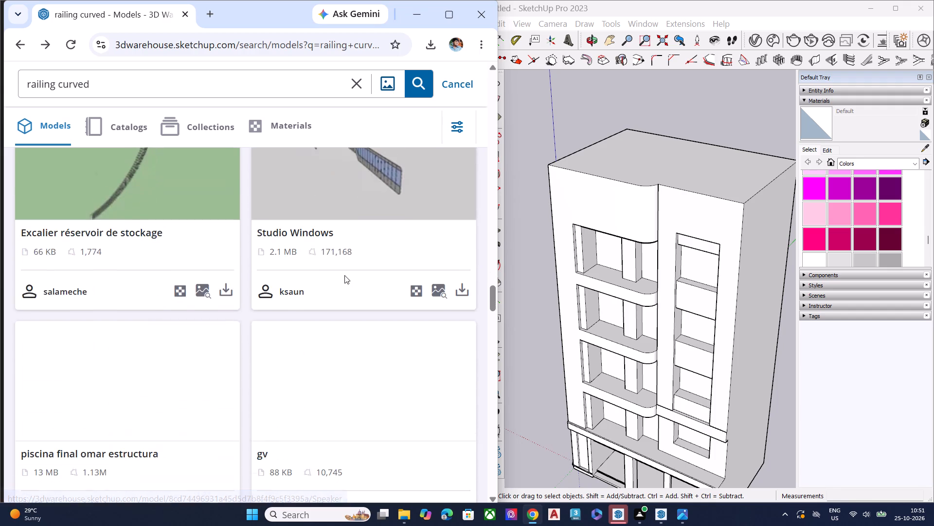
scroll(345, 275, down, 4)
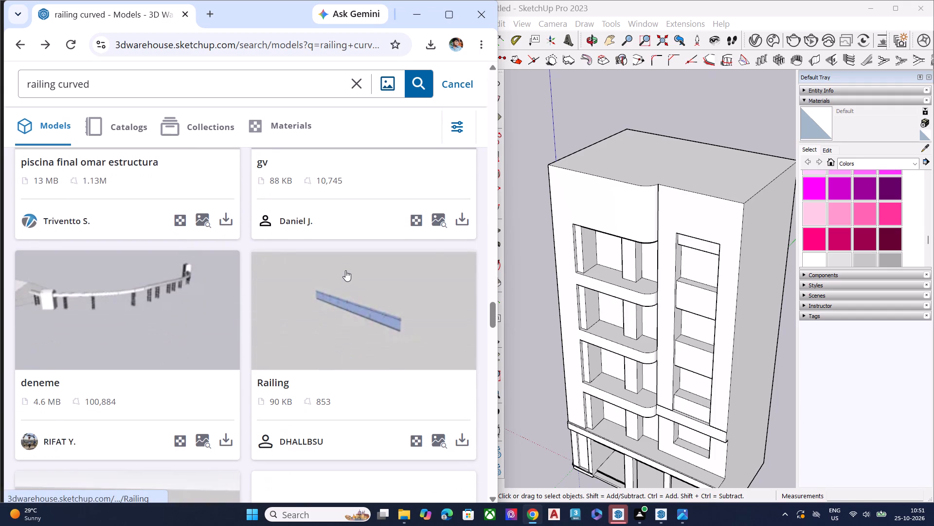
scroll(345, 270, down, 3)
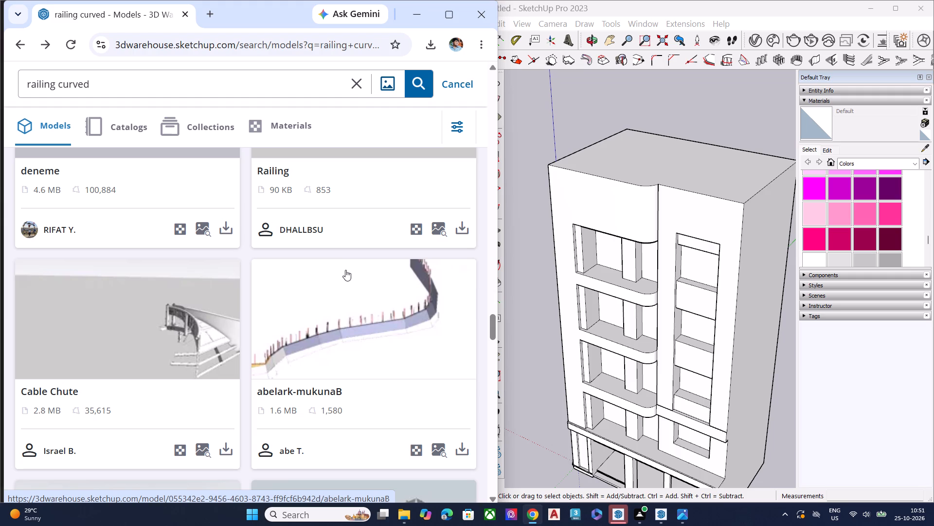
scroll(345, 270, down, 1)
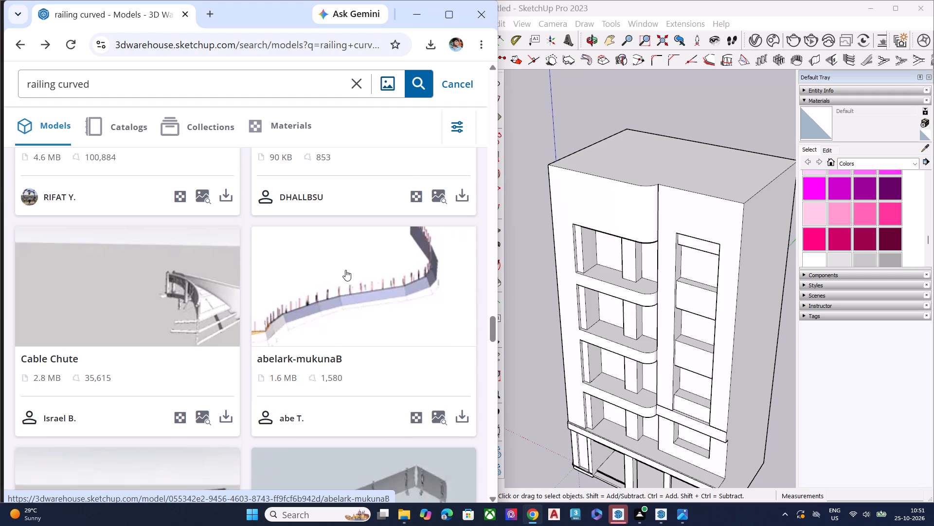
scroll(345, 270, down, 6)
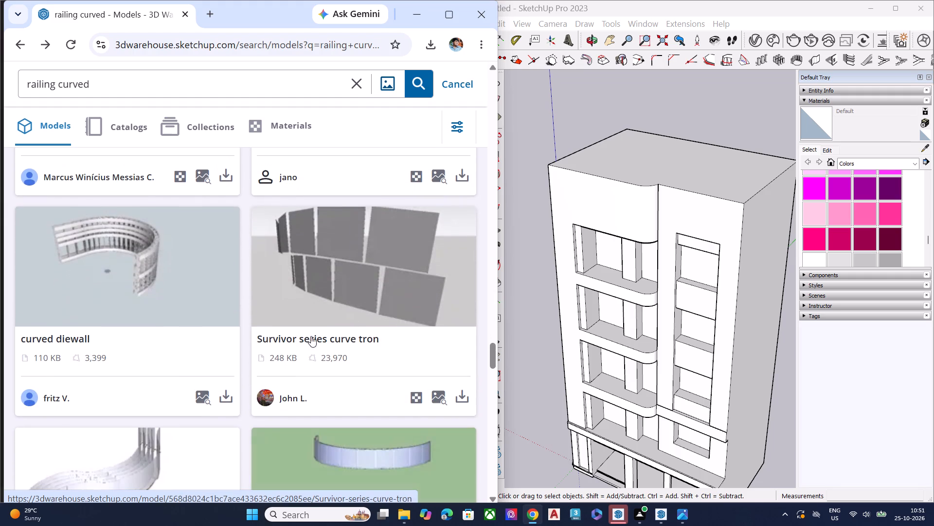
scroll(353, 302, down, 4)
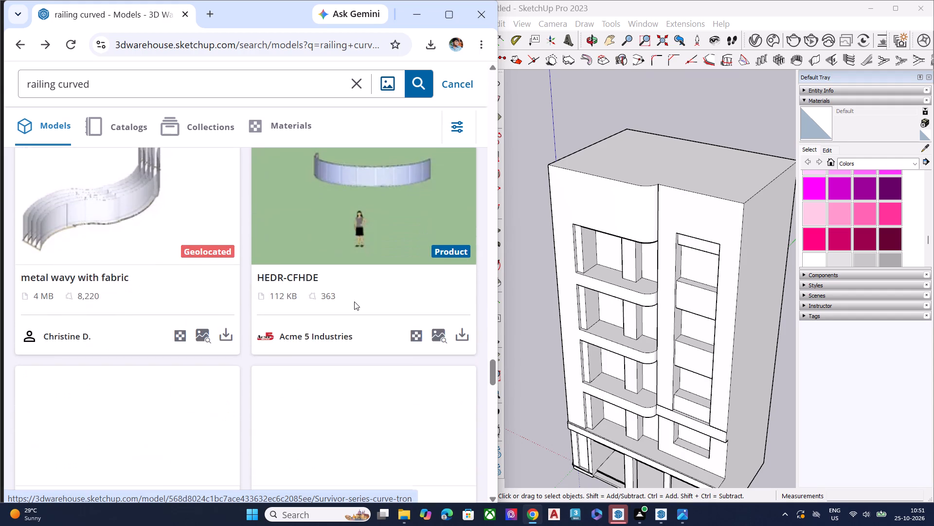
scroll(354, 301, down, 5)
scroll(354, 301, up, 1)
scroll(354, 301, down, 2)
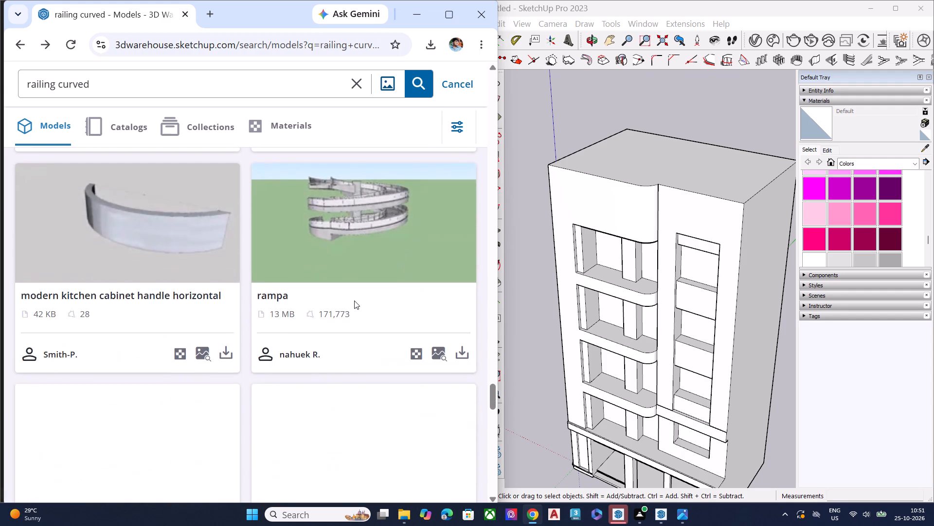
scroll(354, 301, down, 2)
scroll(354, 301, up, 1)
scroll(354, 301, down, 9)
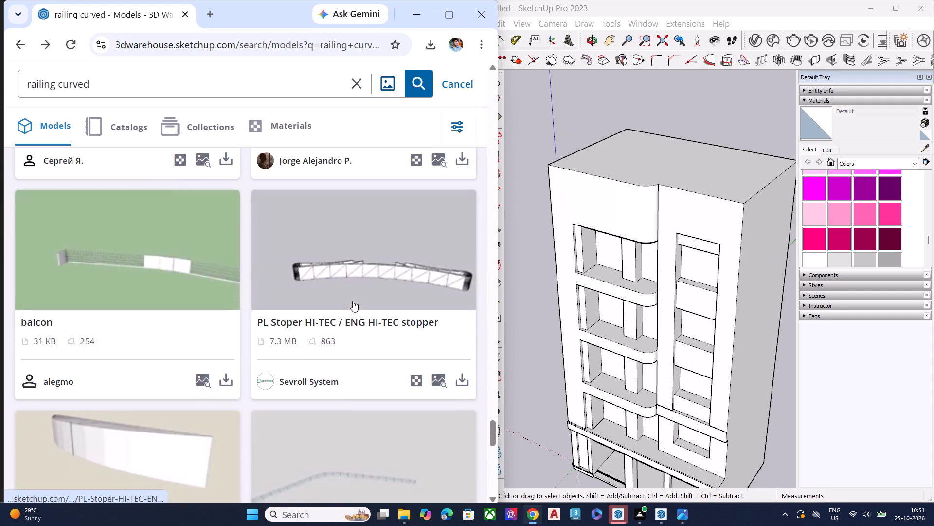
scroll(353, 301, down, 7)
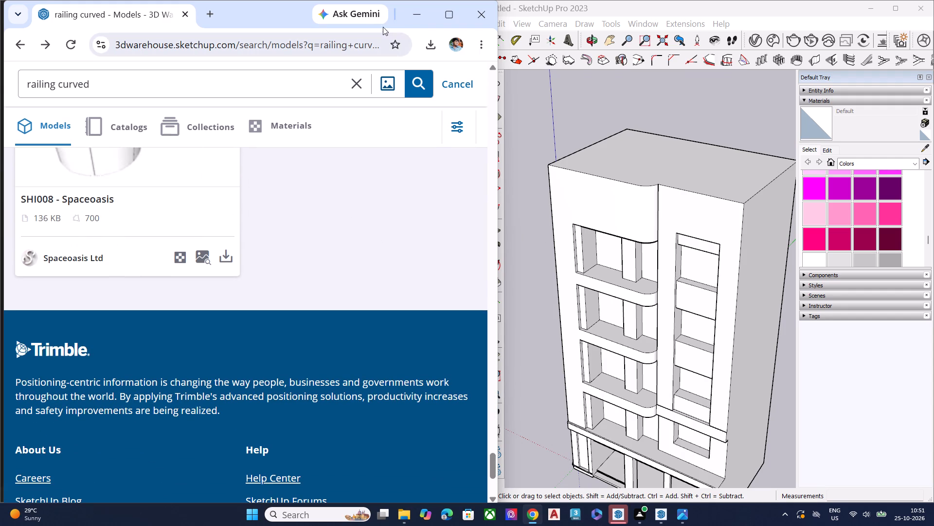
Return to SketchUp, open the V-Ray Asset Editor and bring up the Chaos Cosmos asset browser.
click(609, 7)
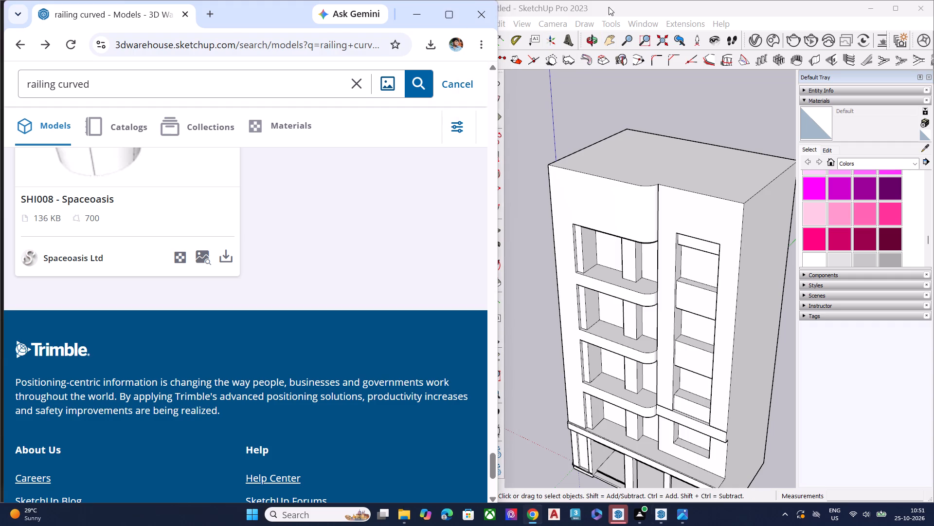
click(761, 36)
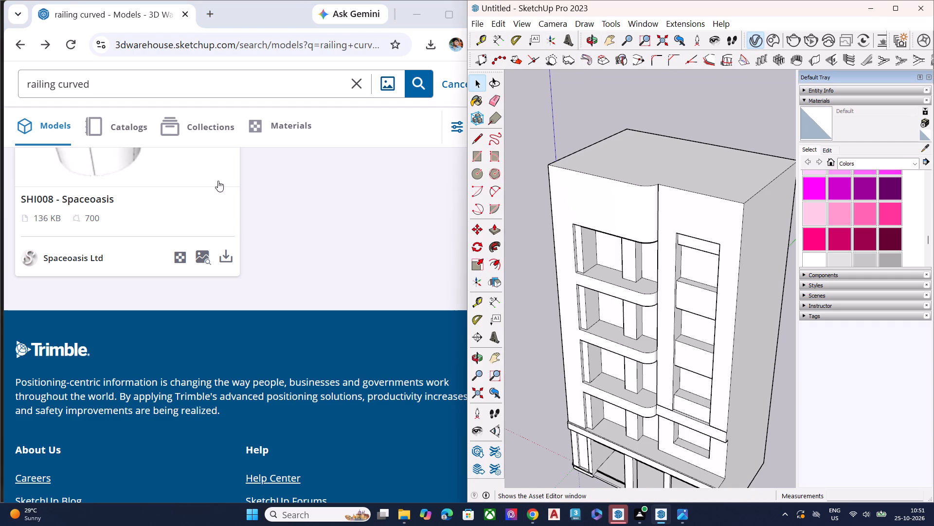
scroll(637, 289, down, 1)
scroll(637, 289, up, 1)
scroll(637, 289, down, 1)
scroll(637, 289, up, 1)
scroll(637, 289, down, 3)
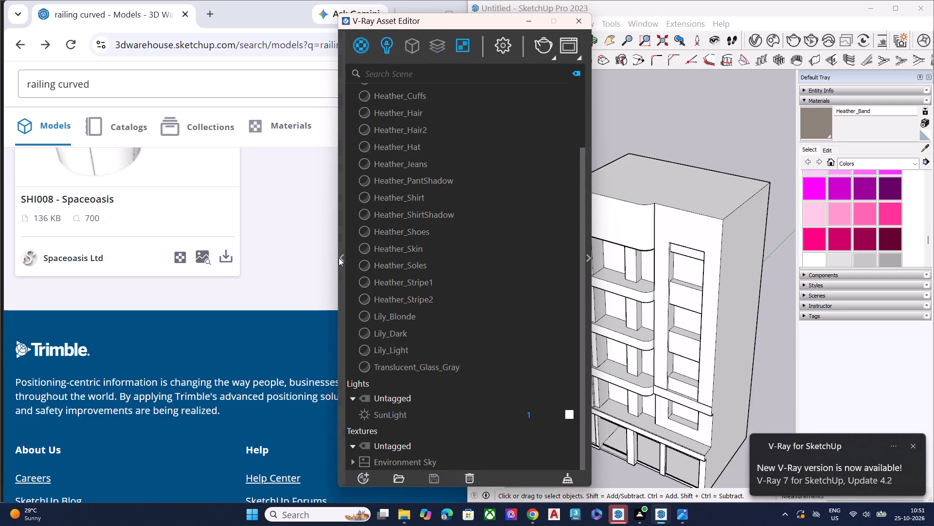
click(340, 262)
click(269, 81)
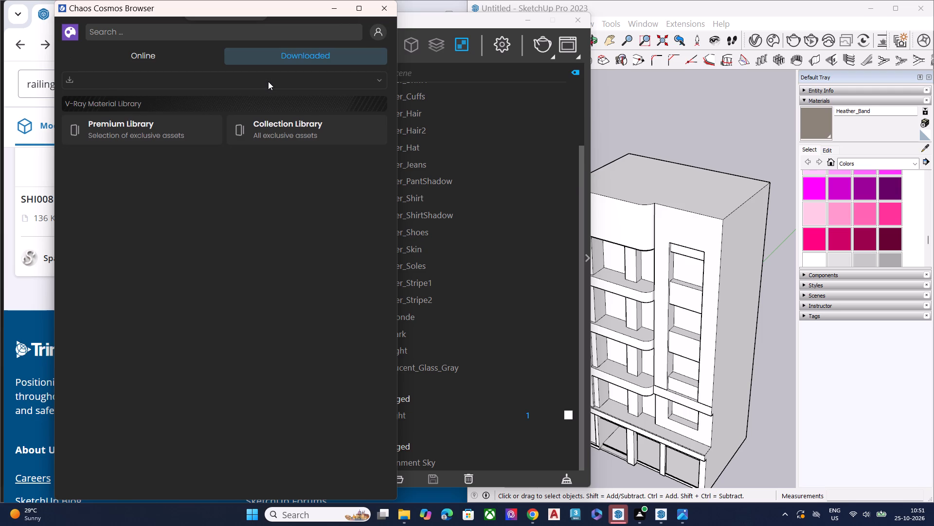
Search the online Chaos Cosmos library for "curved railing" and look through the offered assets.
click(154, 60)
click(195, 30)
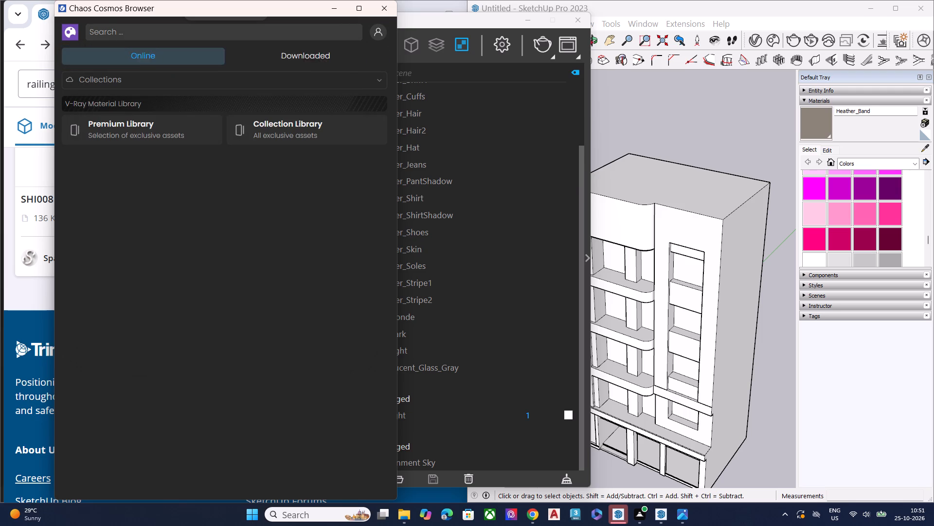
text(curved)
key(space)
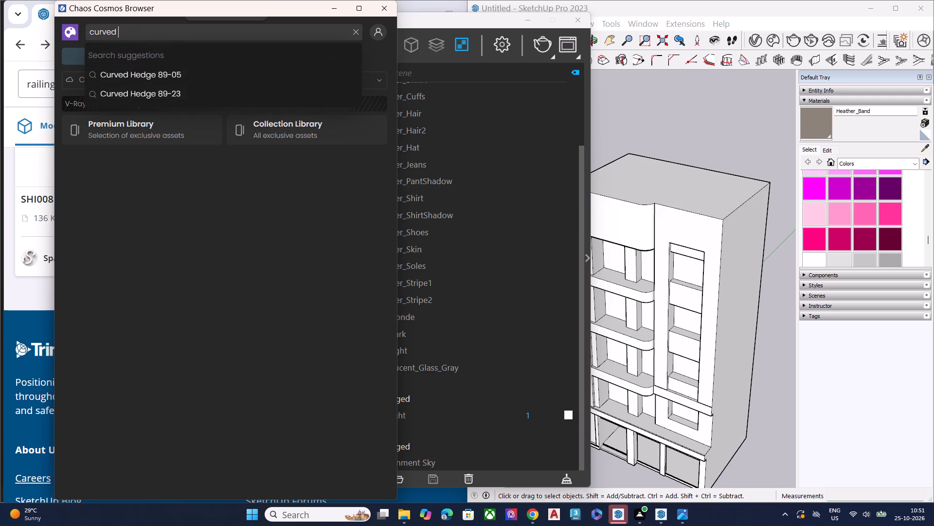
text(rai)
text(ling)
key(Return)
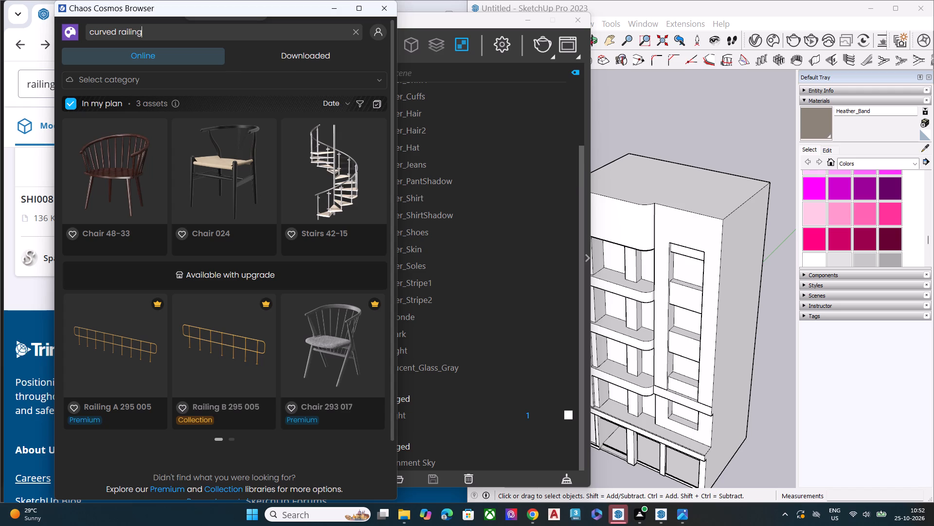
scroll(241, 197, down, 4)
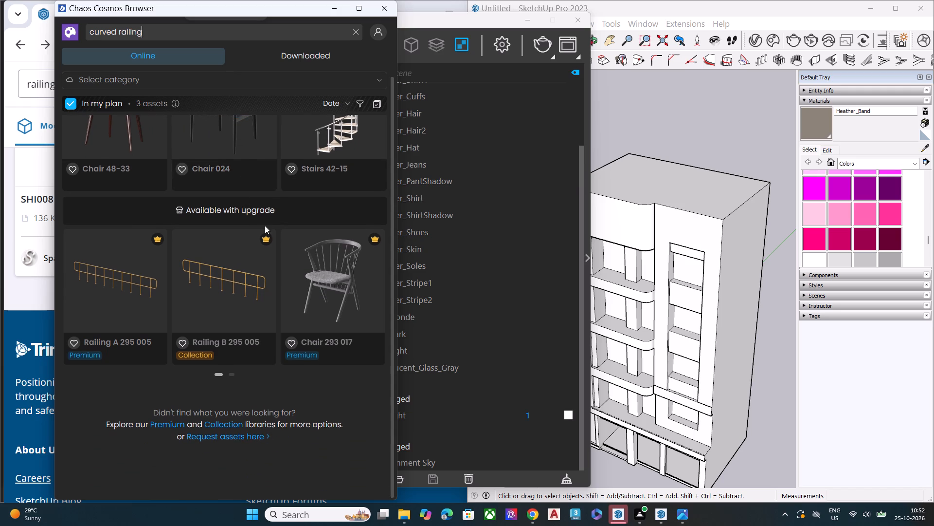
scroll(272, 240, down, 1)
scroll(272, 240, up, 2)
scroll(272, 240, down, 1)
scroll(272, 240, up, 7)
Search the online Chaos Cosmos library for "railing", look through the offered assets, and close the asset browser and V-Ray Asset Editor.
key(space)
click(362, 31)
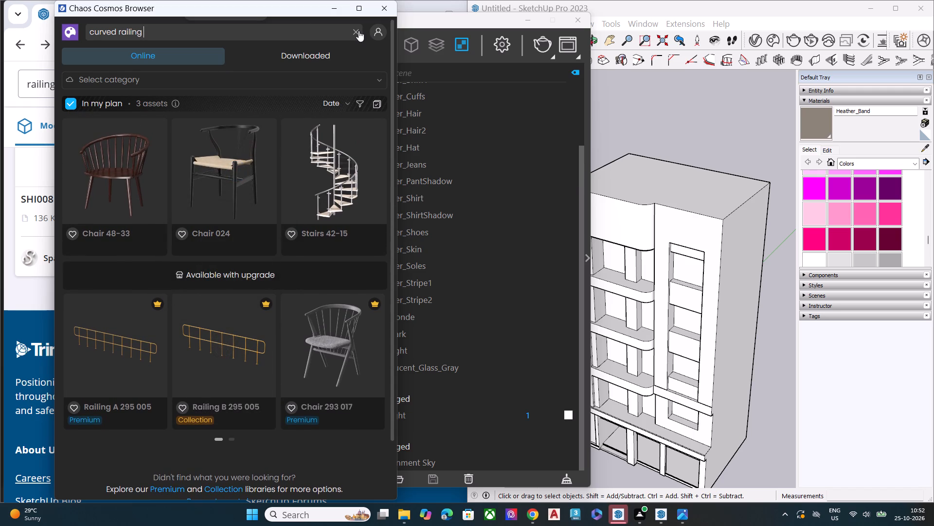
click(358, 31)
text(ra)
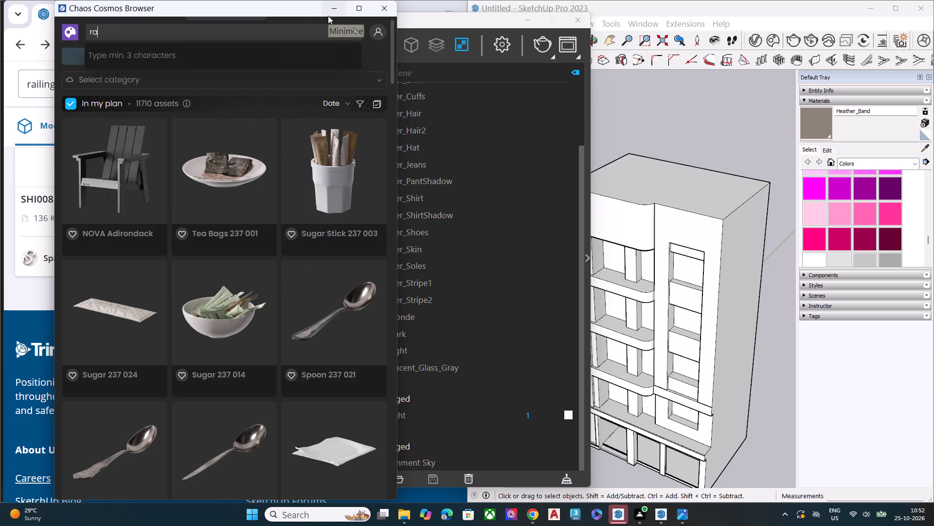
text(iling)
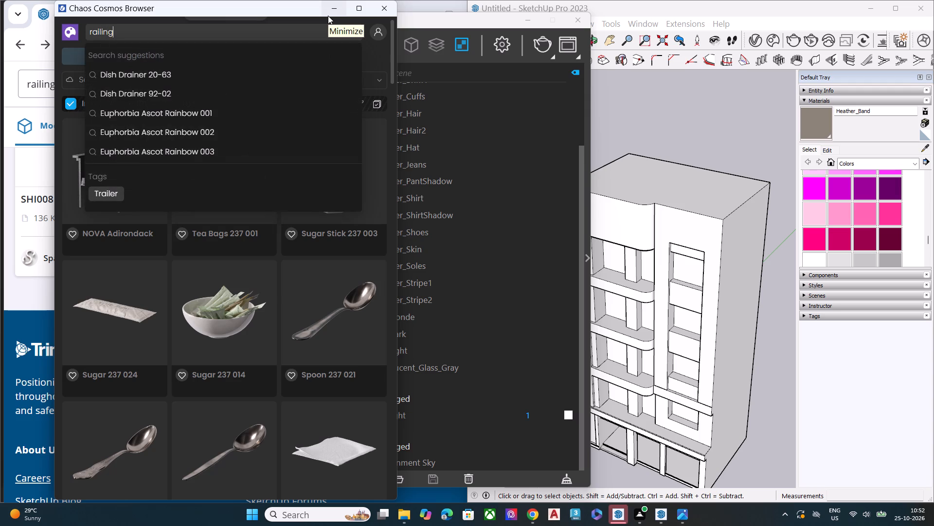
key(Return)
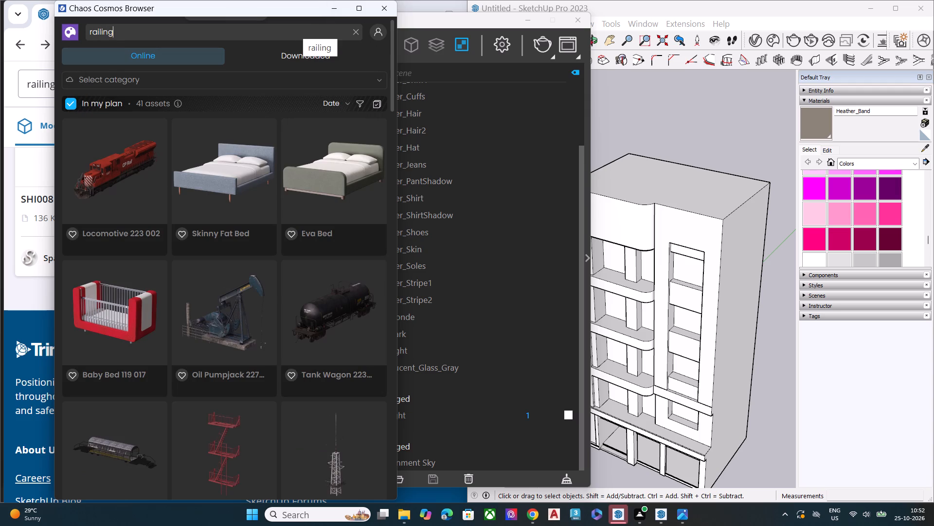
scroll(216, 223, down, 2)
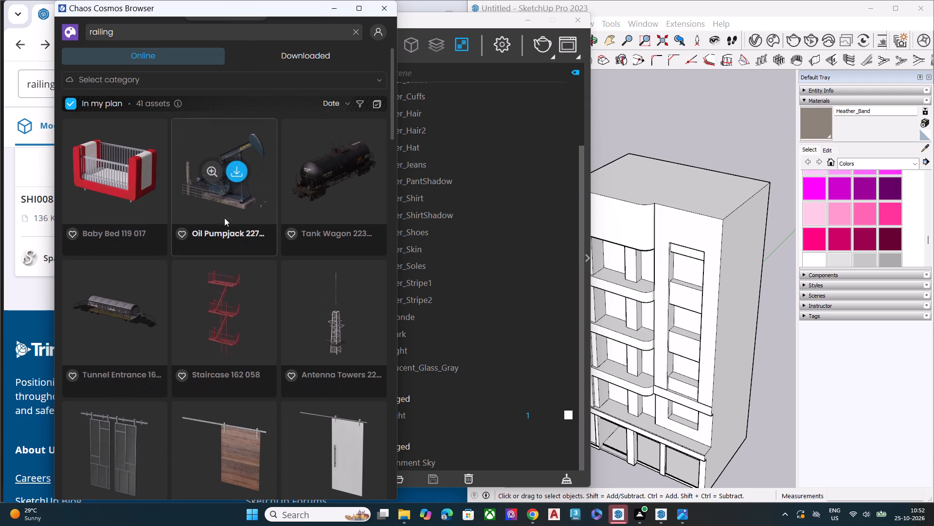
scroll(306, 230, down, 4)
scroll(202, 272, down, 2)
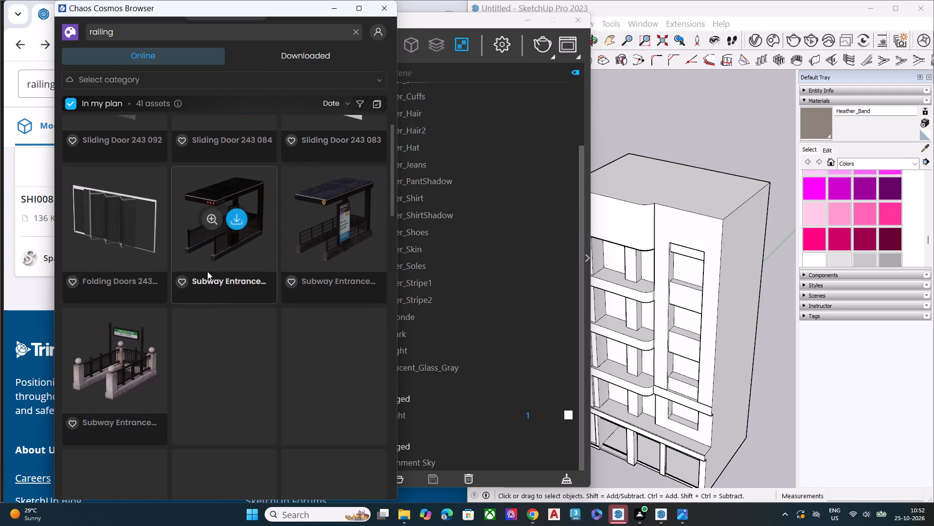
scroll(207, 271, down, 2)
scroll(256, 274, down, 1)
scroll(307, 283, down, 2)
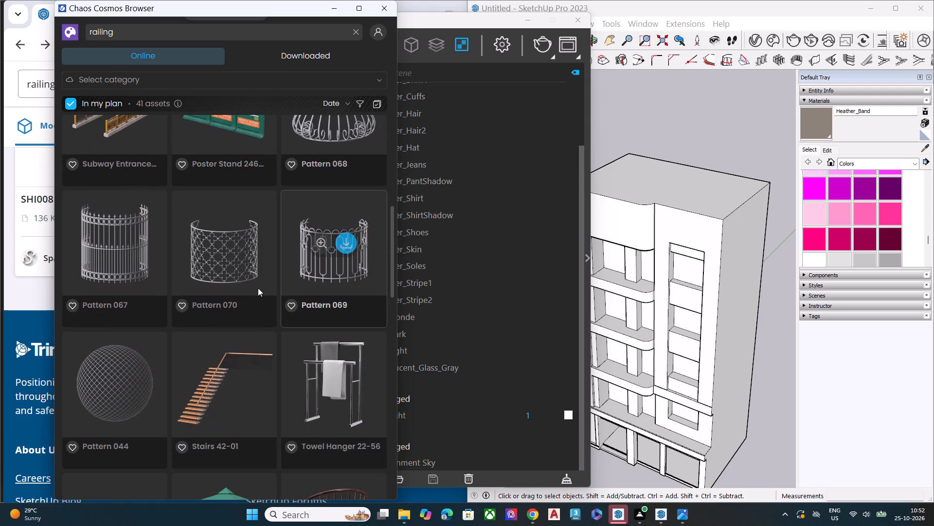
scroll(184, 287, down, 3)
scroll(192, 279, up, 1)
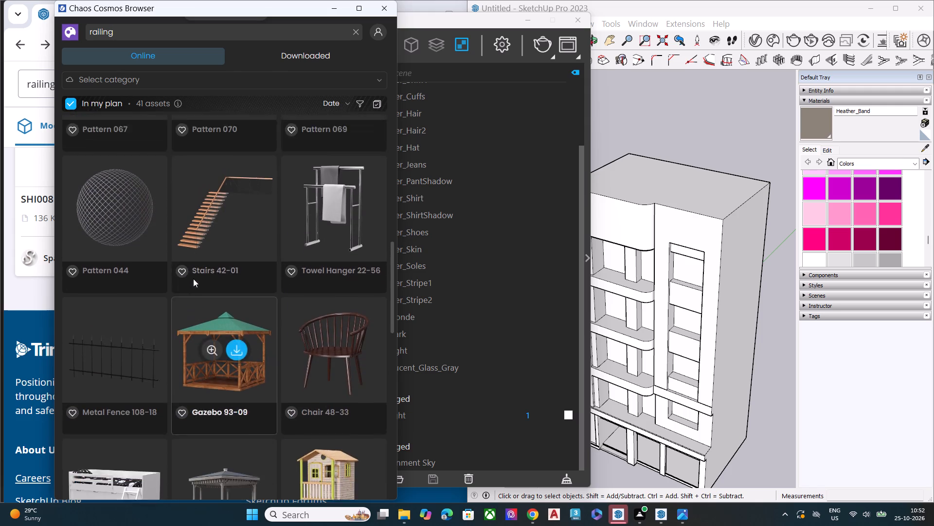
scroll(193, 279, down, 9)
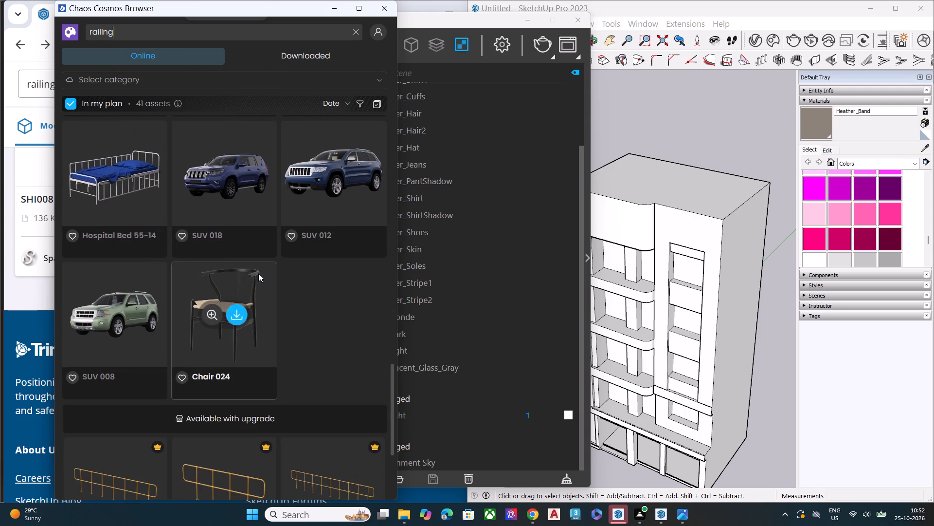
scroll(258, 273, down, 4)
click(383, 7)
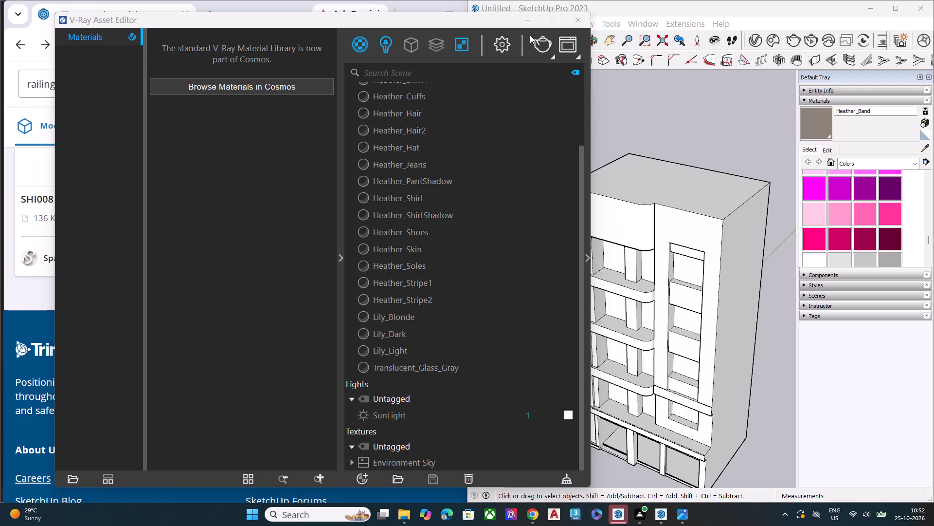
click(585, 25)
Examine the balcony openings and ground floor of the building from closer viewpoints.
scroll(617, 284, down, 7)
middle_drag(687, 352, 681, 289)
scroll(658, 315, up, 10)
scroll(636, 393, up, 1)
middle_drag(636, 393, 636, 359)
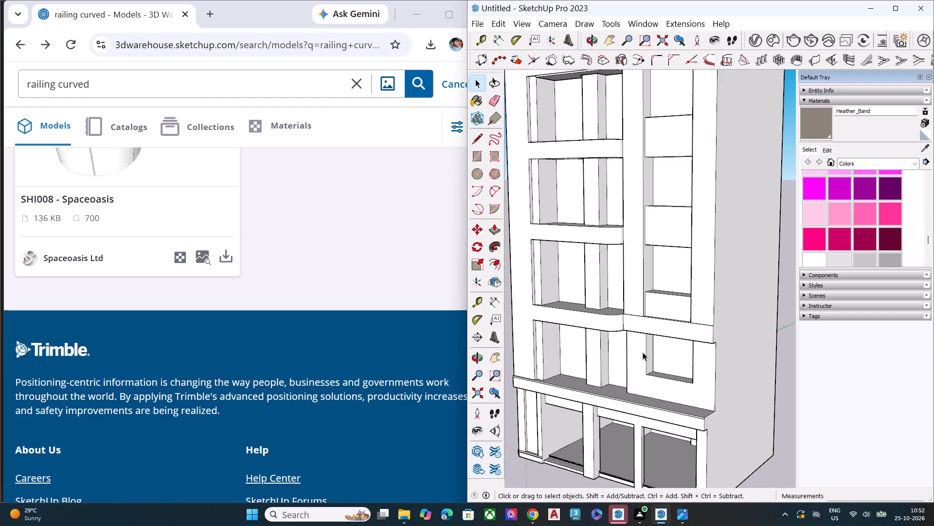
key(space)
scroll(643, 352, down, 6)
Look back up through the 3D Warehouse results for "railing curved" for a suitable balcony railing.
scroll(339, 304, up, 6)
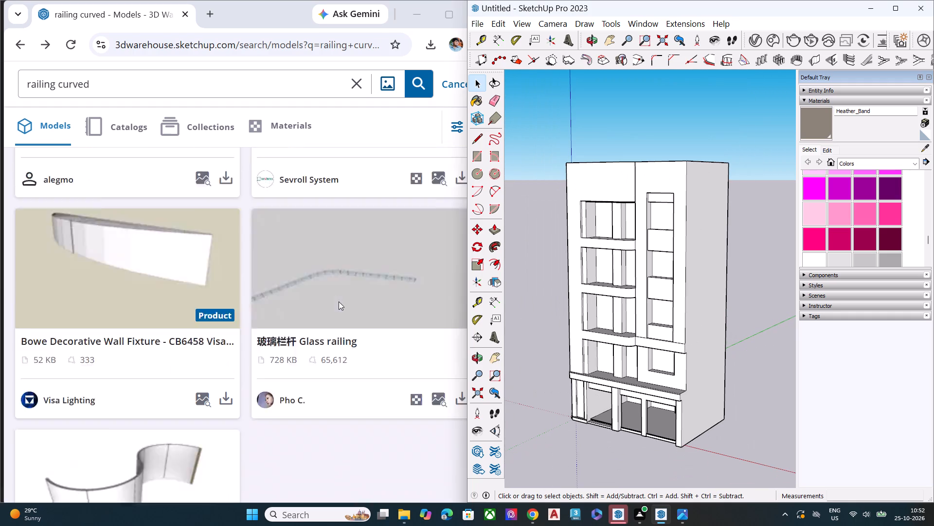
scroll(339, 301, up, 4)
scroll(232, 411, up, 8)
scroll(209, 385, down, 3)
scroll(209, 385, up, 2)
scroll(209, 385, down, 1)
scroll(209, 385, up, 2)
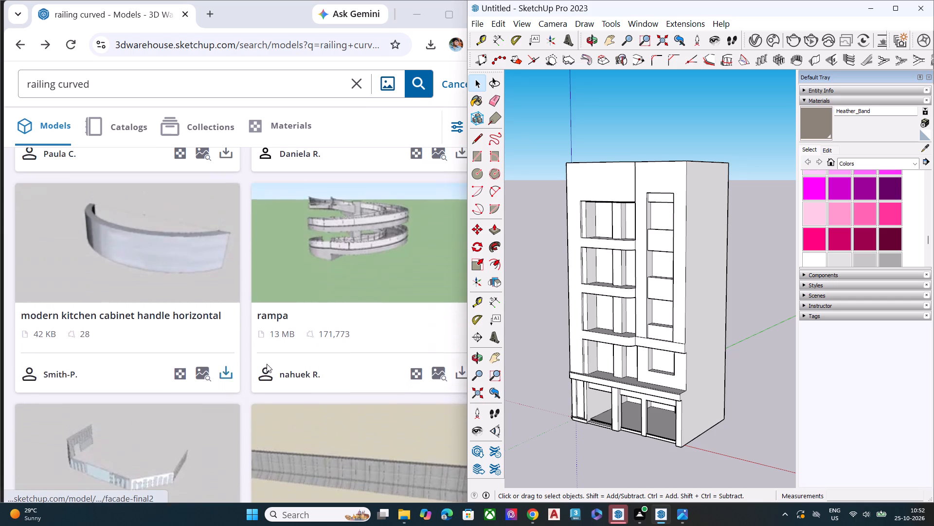
scroll(642, 331, up, 1)
Examine the curved balconies and window bay from both front corners, from below and straight on.
middle_drag(642, 331, 674, 301)
key(space)
middle_drag(653, 484, 648, 508)
scroll(629, 345, up, 2)
scroll(644, 326, down, 1)
scroll(645, 325, up, 1)
scroll(591, 331, up, 1)
middle_drag(635, 323, 754, 317)
middle_drag(642, 340, 769, 304)
middle_drag(604, 332, 687, 272)
middle_drag(684, 274, 590, 267)
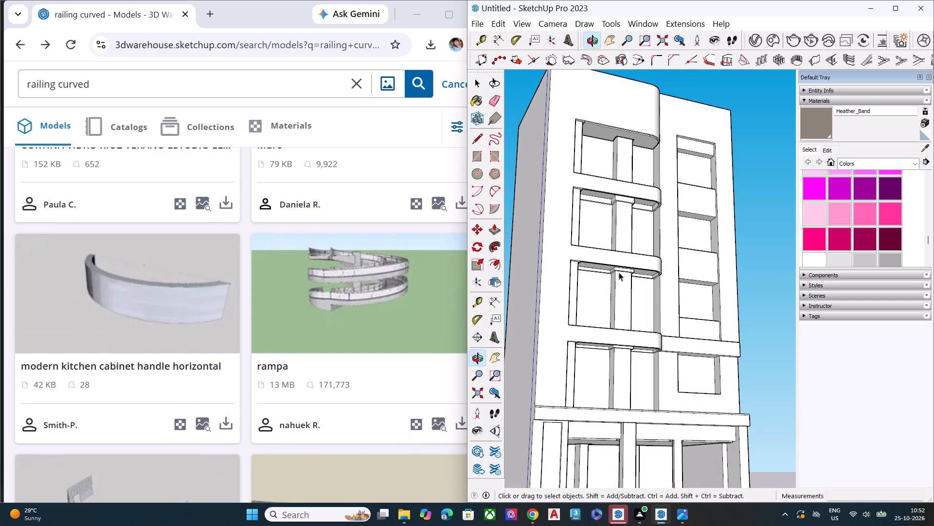
scroll(678, 283, up, 4)
scroll(678, 283, down, 8)
middle_drag(655, 311, 708, 436)
key(space)
double_click(746, 379)
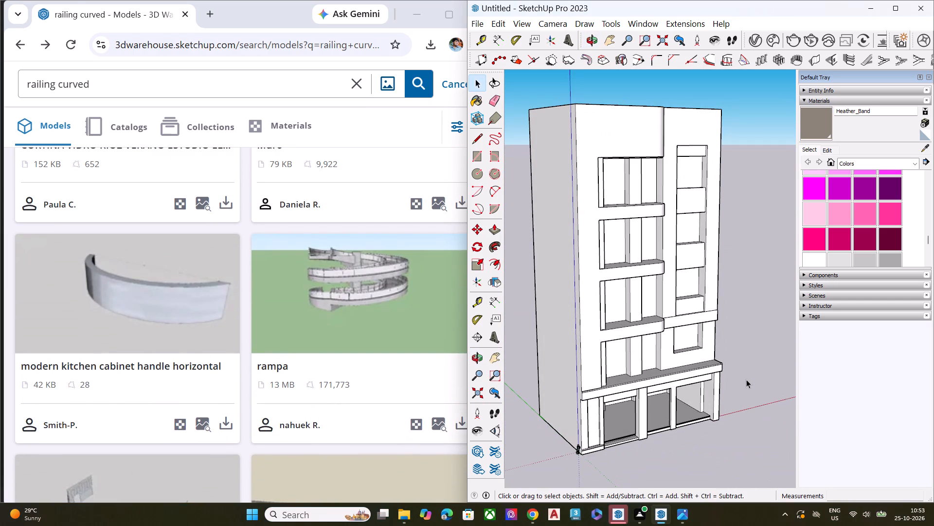
key(space)
middle_drag(746, 379, 587, 416)
middle_drag(682, 384, 476, 348)
middle_drag(659, 366, 595, 200)
scroll(593, 206, up, 1)
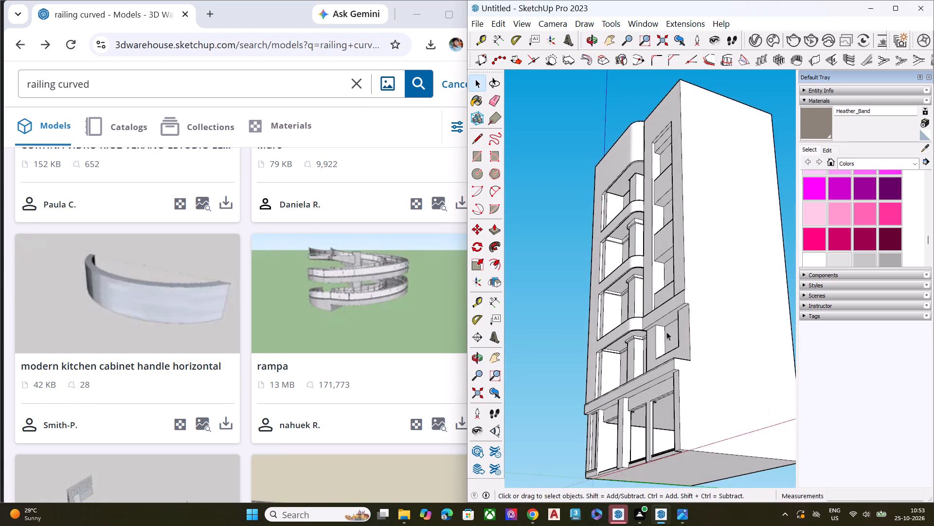
middle_drag(678, 366, 666, 262)
middle_drag(678, 382, 685, 412)
scroll(685, 412, up, 1)
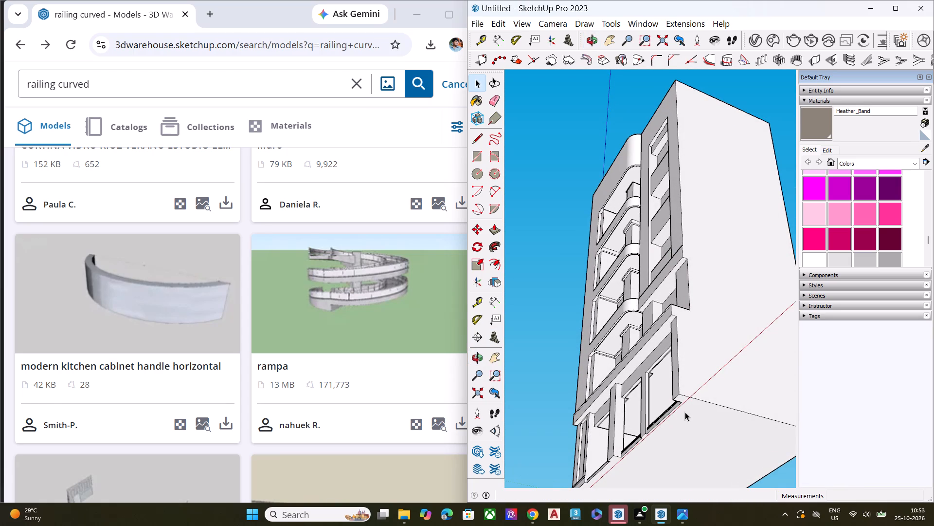
key(space)
scroll(590, 325, down, 6)
middle_drag(617, 334, 690, 475)
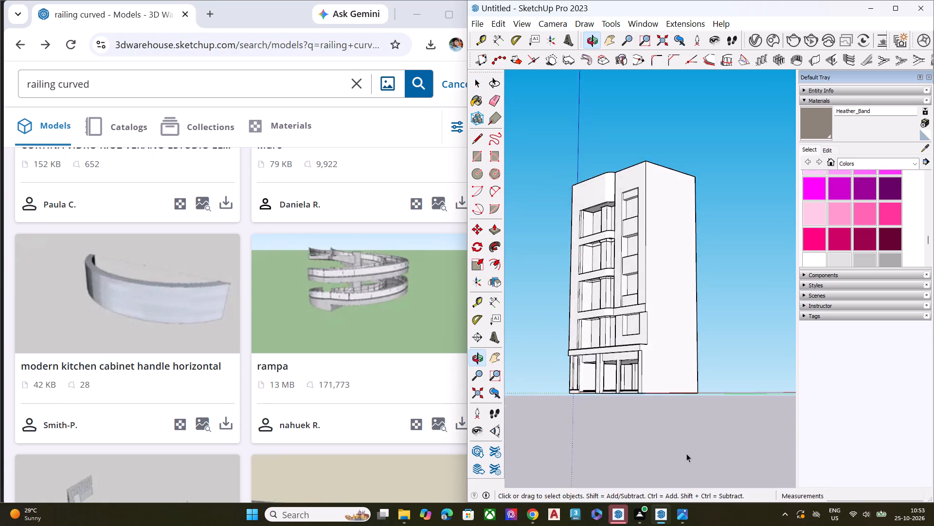
middle_drag(596, 342, 718, 351)
scroll(625, 257, up, 10)
scroll(619, 256, down, 6)
middle_drag(578, 270, 673, 298)
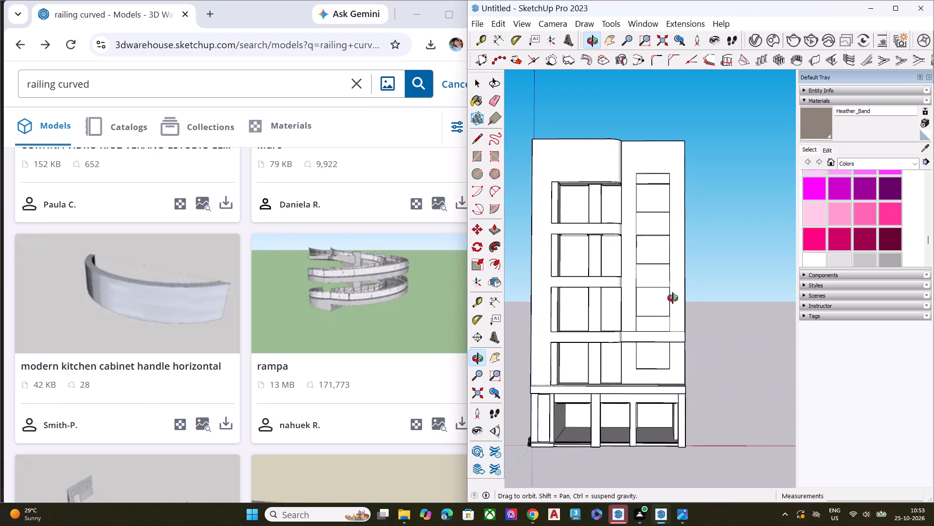
middle_drag(673, 298, 667, 296)
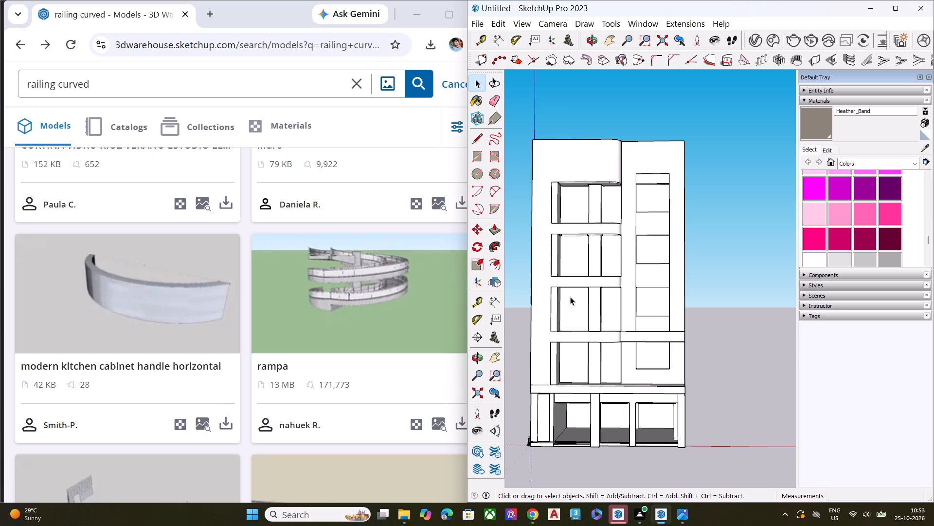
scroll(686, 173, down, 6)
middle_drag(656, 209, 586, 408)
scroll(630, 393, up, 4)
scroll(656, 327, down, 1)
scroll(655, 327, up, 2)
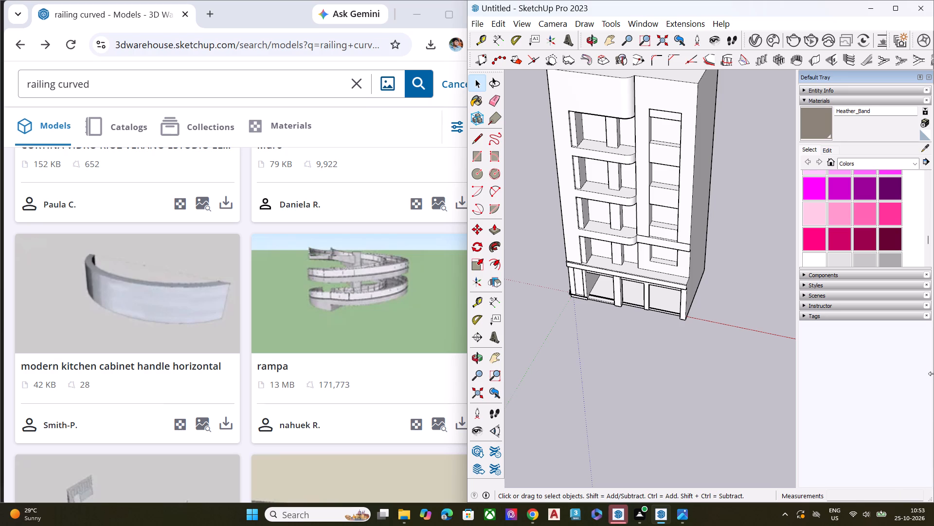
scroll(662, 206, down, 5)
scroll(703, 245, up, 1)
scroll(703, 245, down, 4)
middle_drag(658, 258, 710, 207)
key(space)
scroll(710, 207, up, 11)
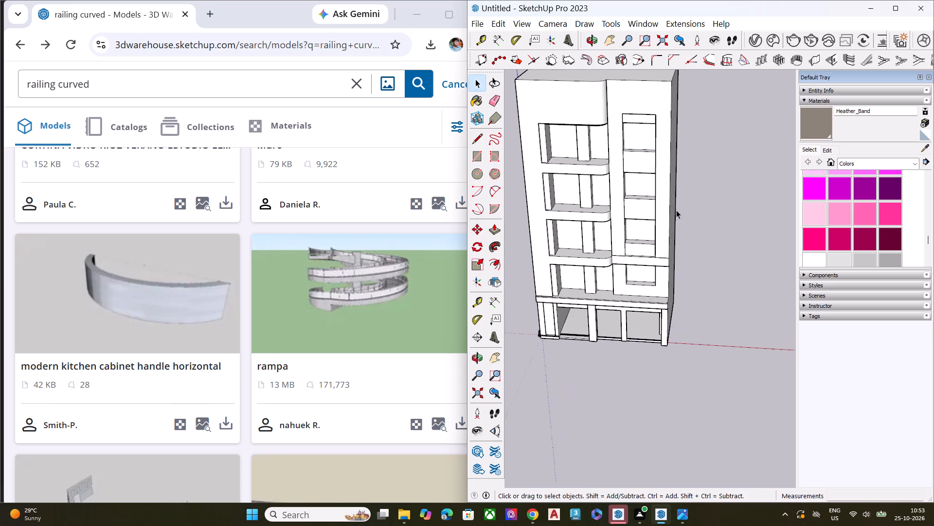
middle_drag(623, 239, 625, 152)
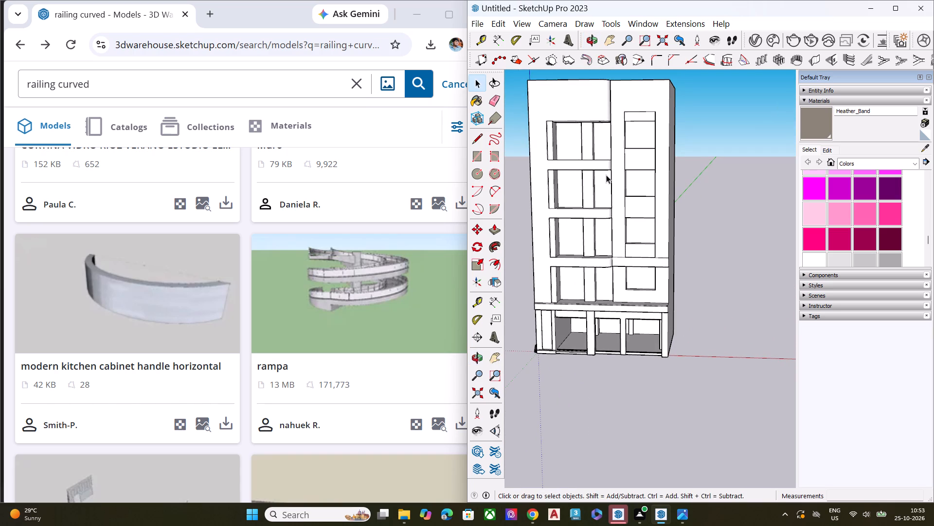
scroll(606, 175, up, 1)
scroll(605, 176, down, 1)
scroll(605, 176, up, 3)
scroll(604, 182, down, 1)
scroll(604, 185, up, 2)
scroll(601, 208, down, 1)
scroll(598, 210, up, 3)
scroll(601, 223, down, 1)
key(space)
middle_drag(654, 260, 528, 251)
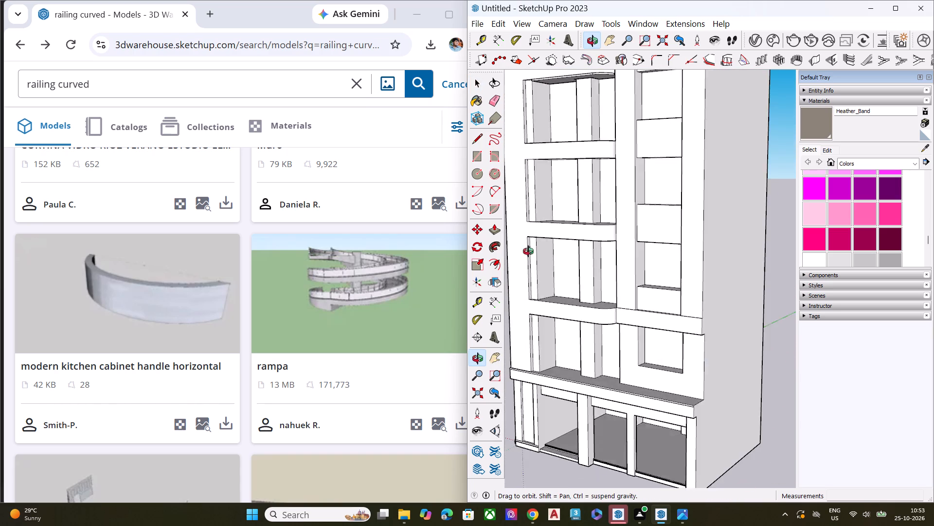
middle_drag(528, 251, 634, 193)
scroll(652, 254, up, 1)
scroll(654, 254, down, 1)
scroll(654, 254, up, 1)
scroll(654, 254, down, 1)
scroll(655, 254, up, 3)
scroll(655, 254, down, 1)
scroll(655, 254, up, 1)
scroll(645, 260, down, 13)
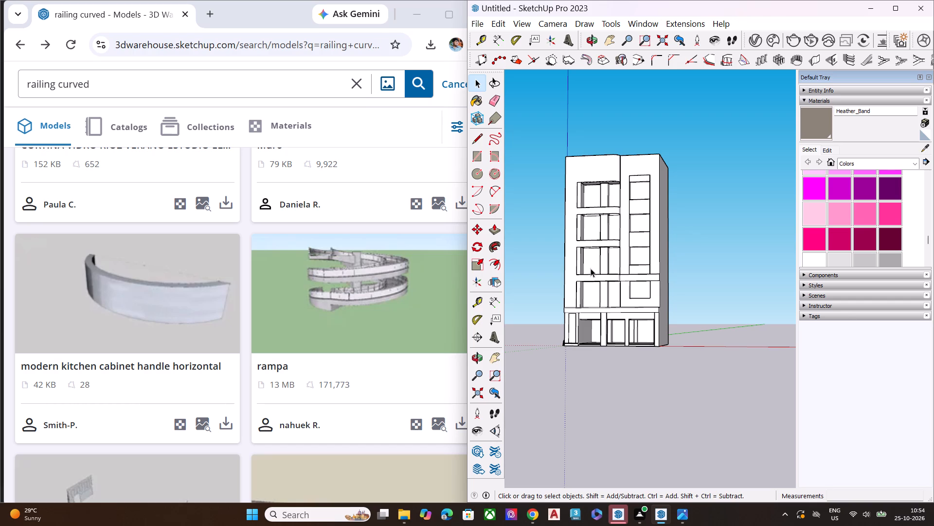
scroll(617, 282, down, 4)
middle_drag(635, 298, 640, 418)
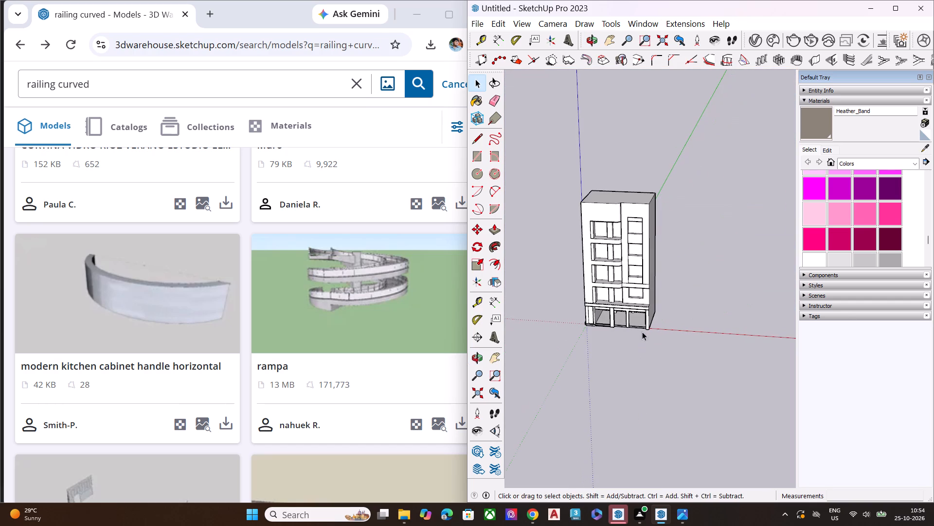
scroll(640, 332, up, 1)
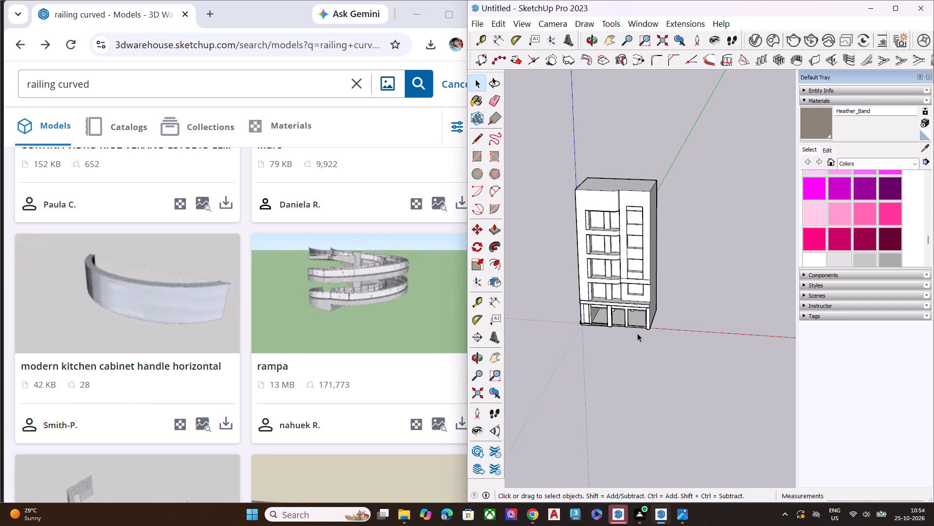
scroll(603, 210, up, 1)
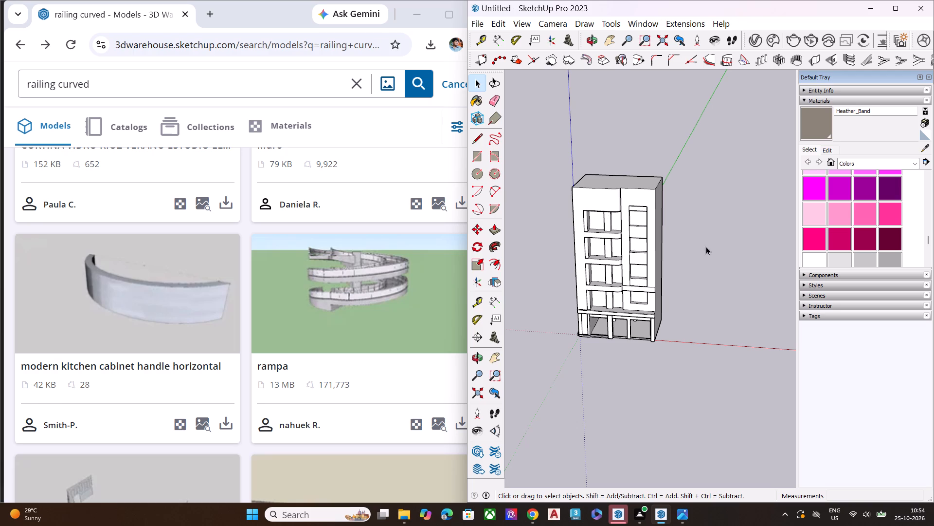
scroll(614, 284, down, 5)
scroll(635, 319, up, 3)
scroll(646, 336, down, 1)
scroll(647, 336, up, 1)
Examine the upper balconies and the tall window bay from a low front viewpoint.
middle_drag(615, 306, 527, 188)
scroll(540, 189, up, 5)
scroll(587, 239, down, 2)
scroll(588, 240, up, 6)
key(space)
middle_drag(650, 270, 612, 217)
scroll(612, 218, up, 2)
scroll(642, 213, down, 2)
scroll(649, 216, up, 1)
scroll(650, 216, down, 1)
scroll(651, 217, up, 2)
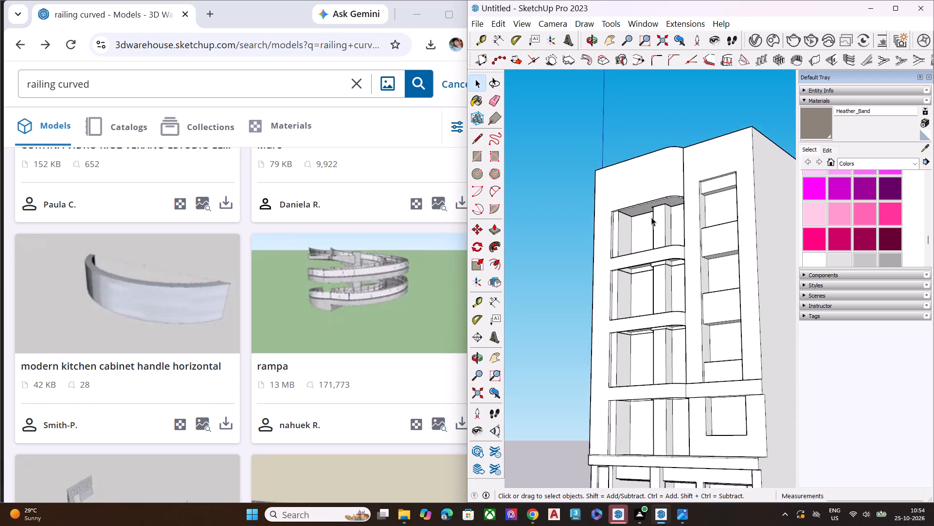
scroll(651, 217, up, 1)
middle_drag(633, 253, 749, 276)
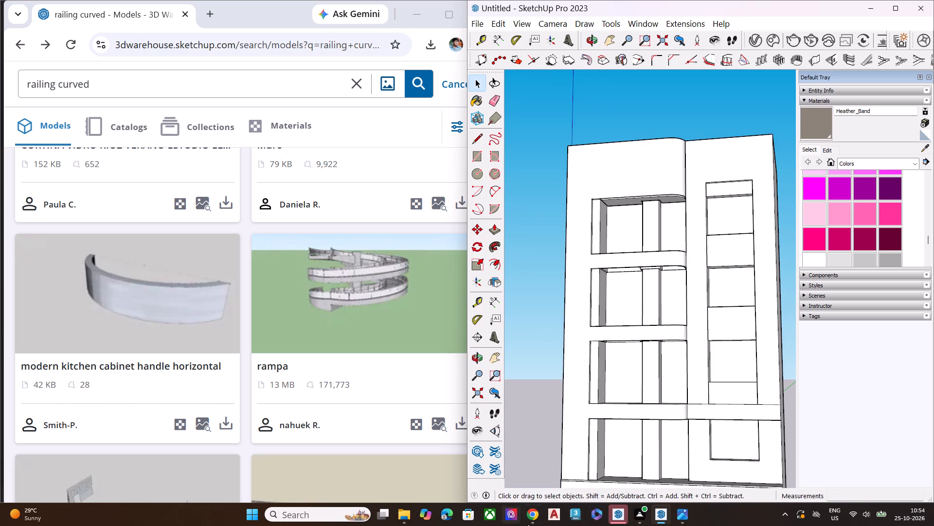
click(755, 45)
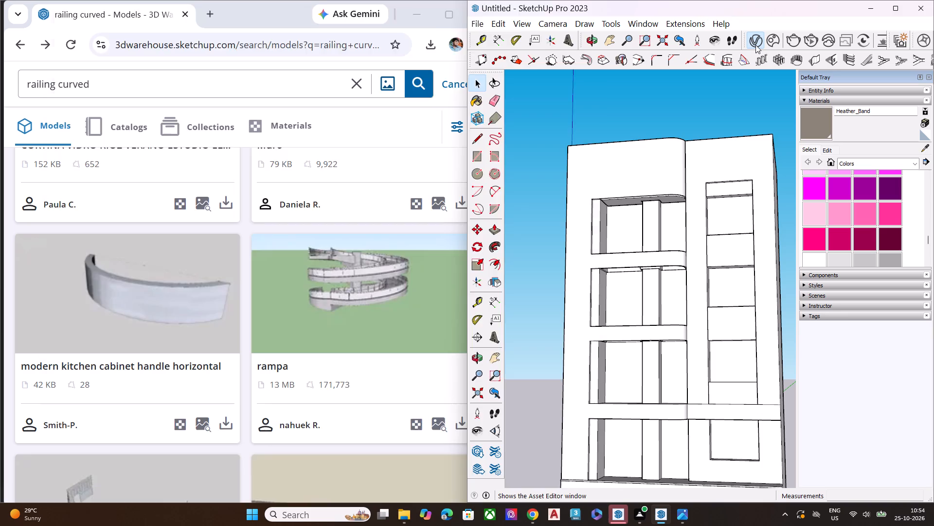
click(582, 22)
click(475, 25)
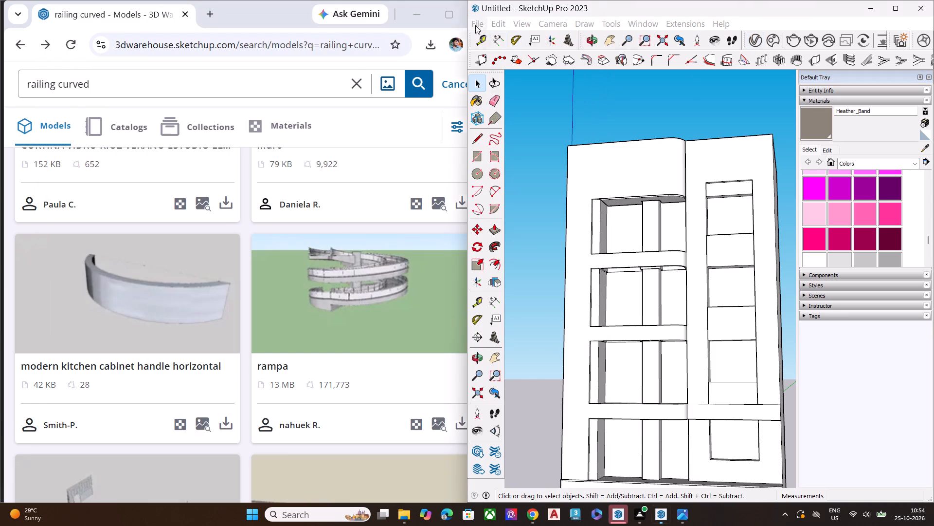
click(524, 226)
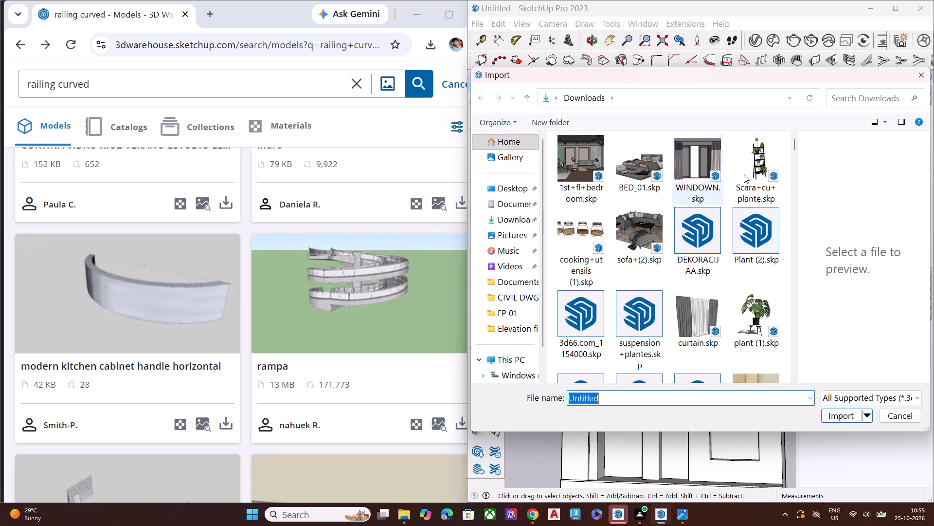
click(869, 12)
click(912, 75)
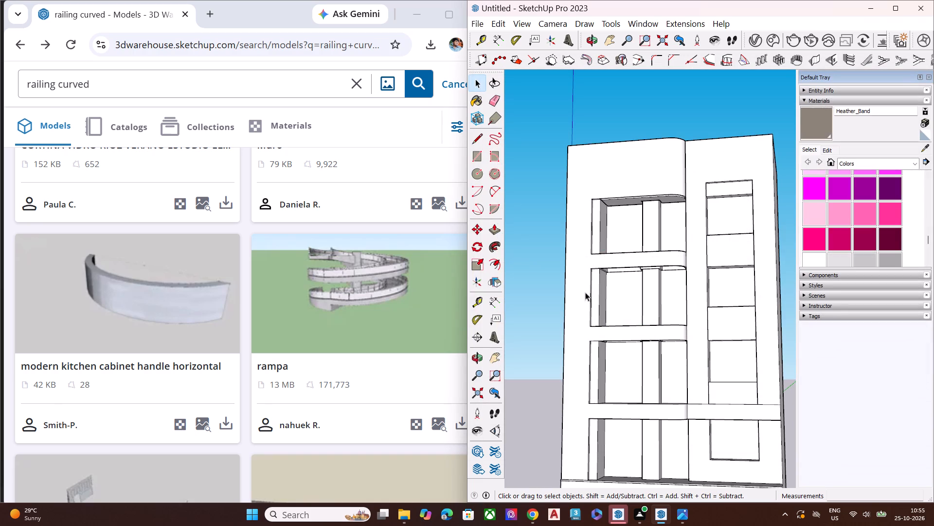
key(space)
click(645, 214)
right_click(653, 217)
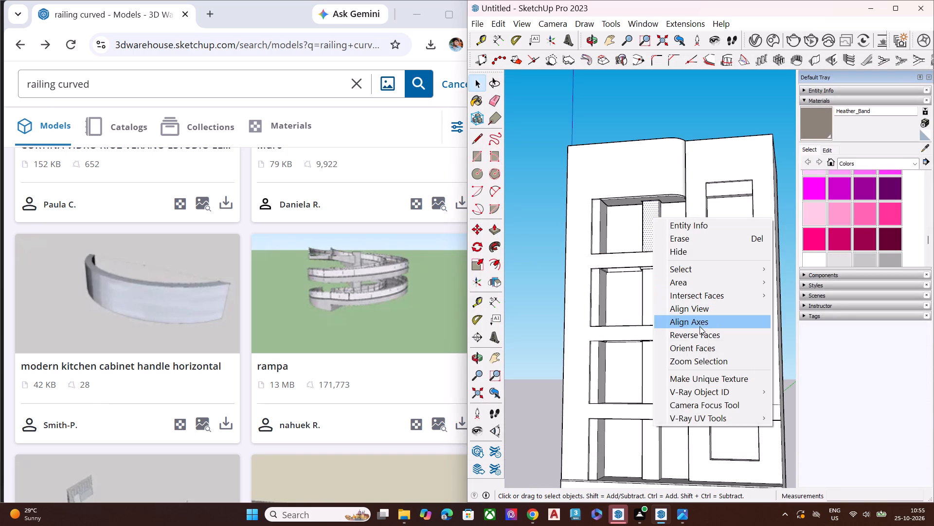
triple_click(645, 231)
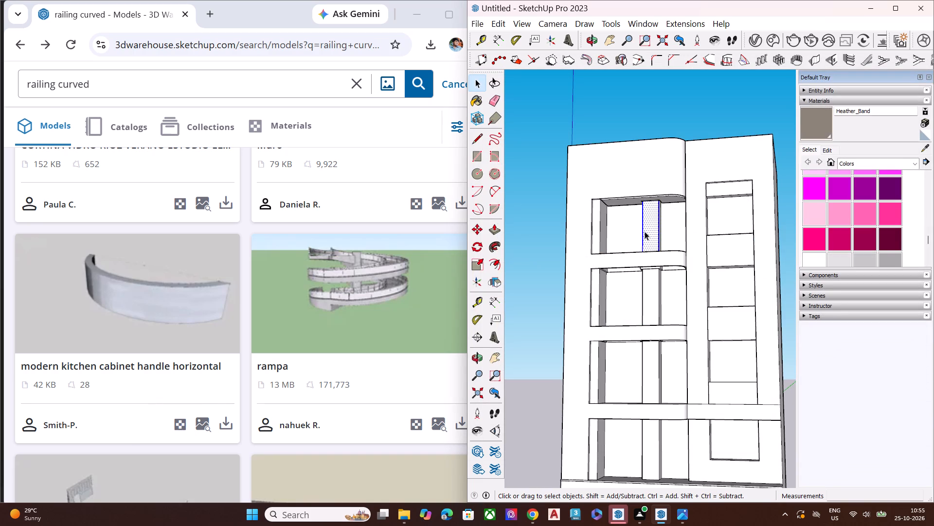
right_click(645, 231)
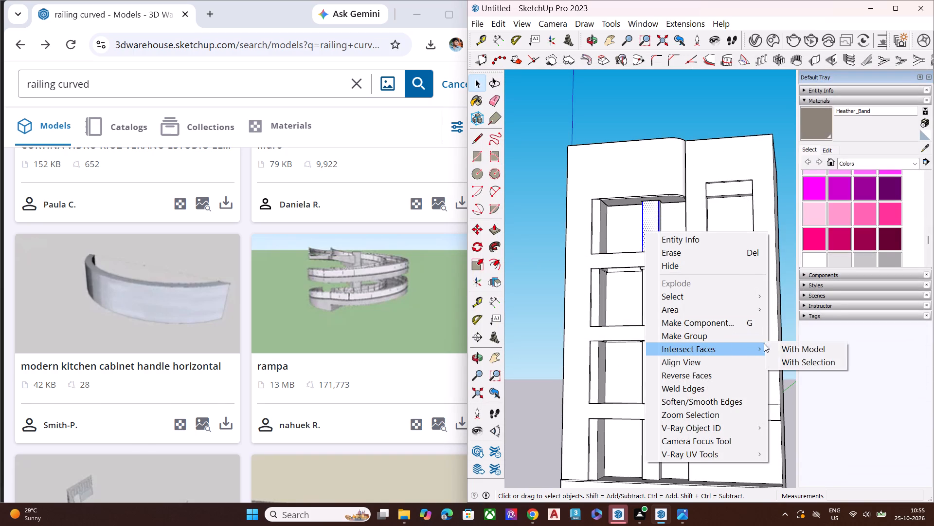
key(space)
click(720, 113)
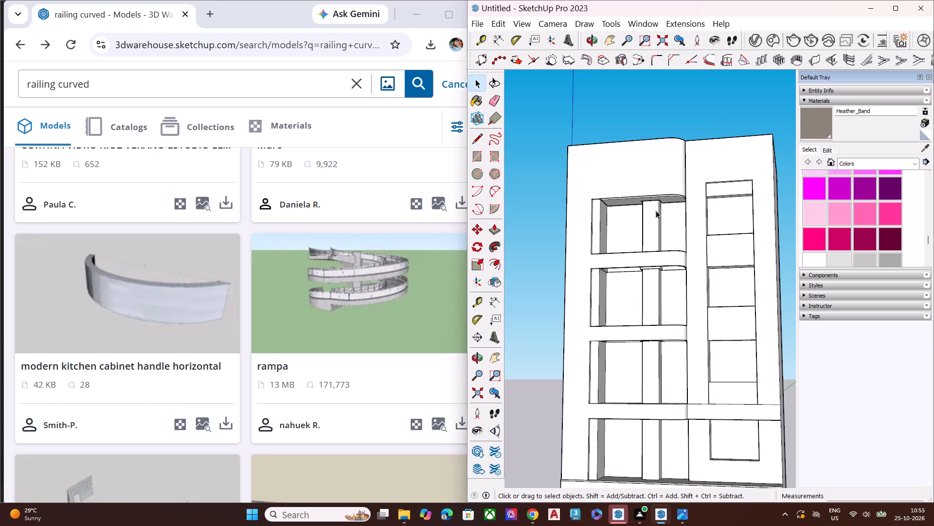
Examine the curved balconies, their central pillars and the tall window bay from above, from the side and from below.
scroll(645, 256, down, 3)
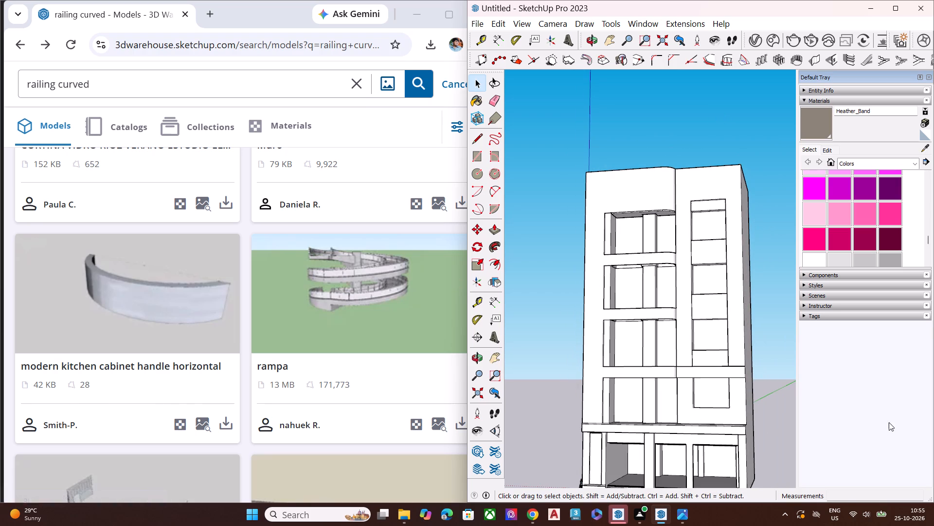
scroll(853, 430, down, 2)
middle_drag(700, 296, 675, 383)
scroll(675, 383, up, 1)
scroll(674, 383, down, 1)
scroll(673, 382, up, 5)
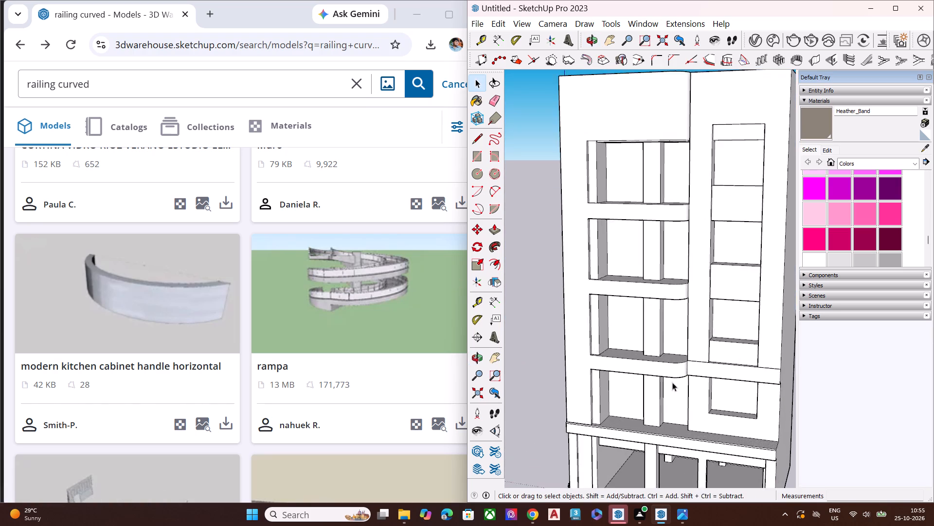
middle_drag(649, 373, 646, 343)
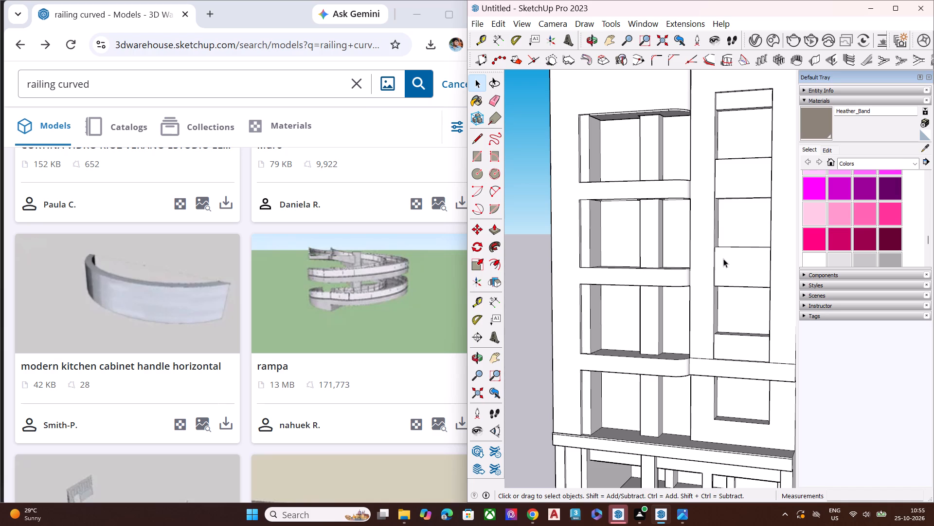
scroll(690, 289, down, 6)
middle_drag(644, 392, 523, 410)
scroll(651, 269, up, 3)
scroll(658, 261, down, 1)
scroll(658, 261, up, 1)
scroll(657, 261, down, 1)
scroll(656, 262, up, 3)
middle_drag(604, 271, 792, 286)
scroll(633, 198, up, 6)
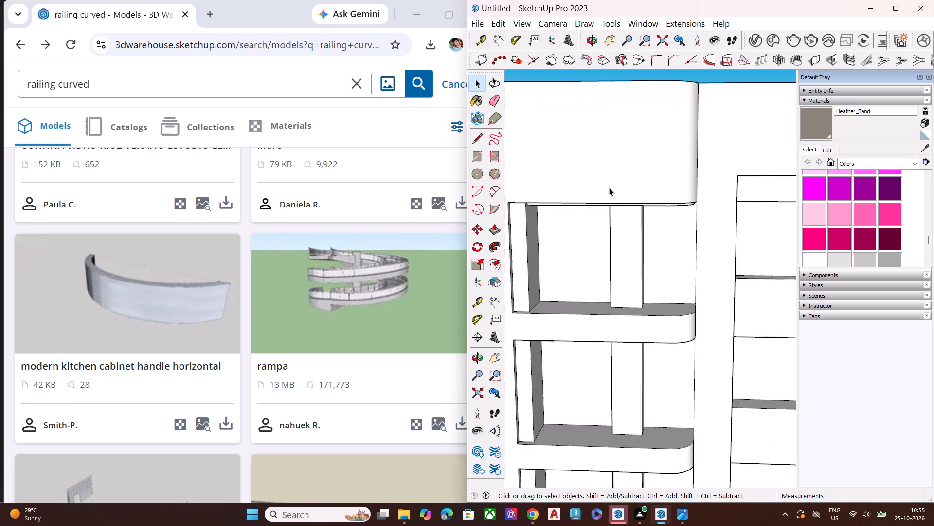
middle_drag(624, 317, 649, 209)
scroll(649, 209, up, 1)
Bring the medical center reference image back in place of the browser and enlarge its balconies and windows.
click(477, 23)
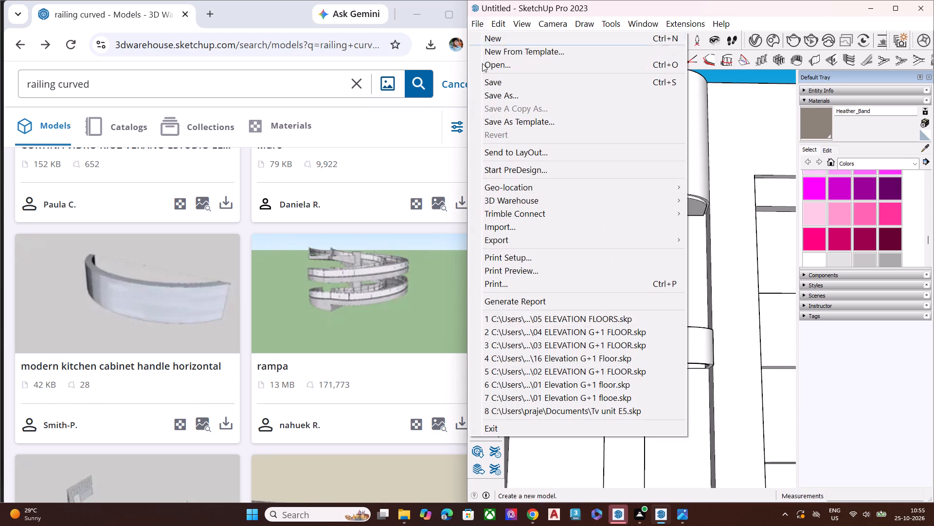
scroll(277, 420, down, 6)
scroll(334, 135, up, 1)
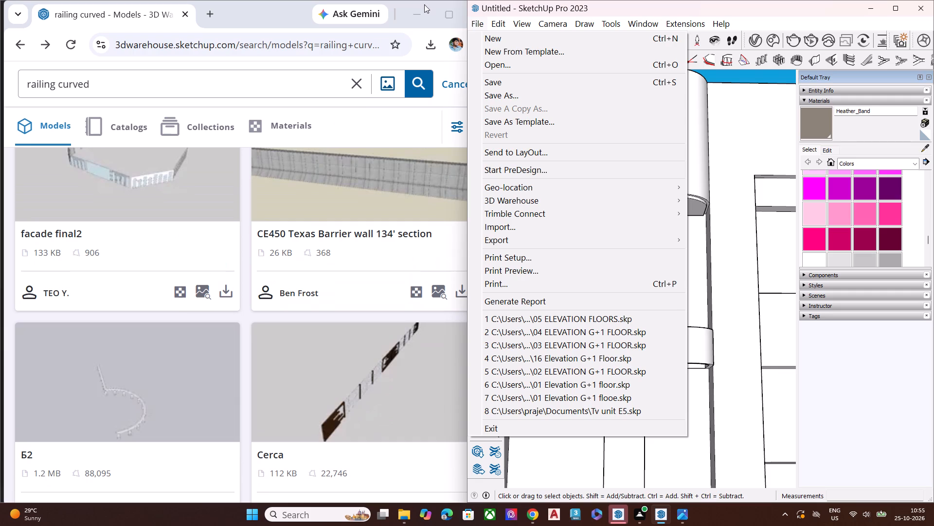
click(242, 15)
click(469, 9)
scroll(186, 214, up, 1)
scroll(186, 214, down, 2)
scroll(186, 214, up, 2)
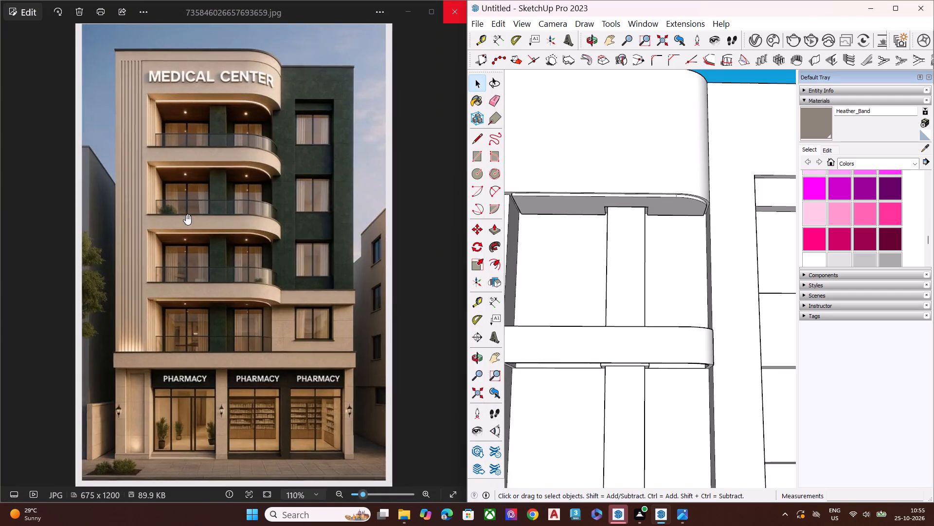
scroll(186, 214, up, 4)
Start an import and browse the Downloads folder for a ready-made component to use on the façade.
click(475, 17)
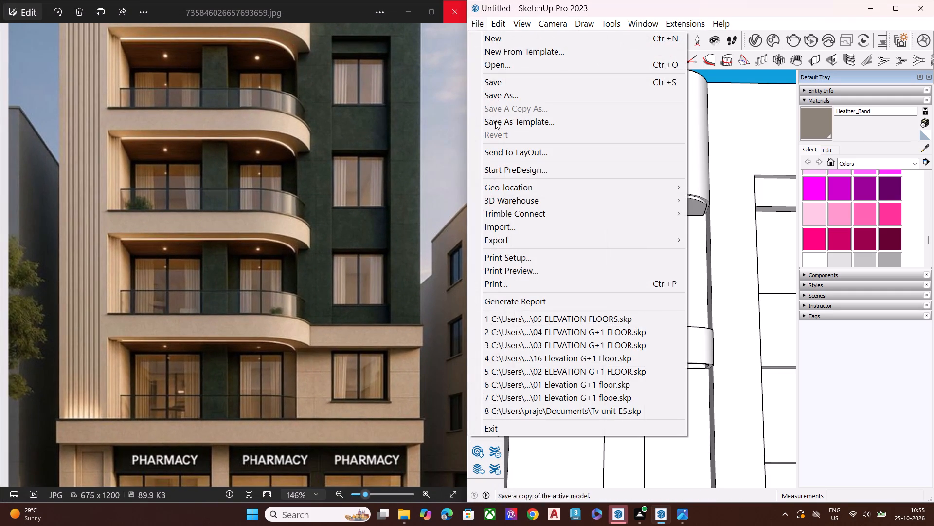
click(515, 227)
scroll(692, 248, down, 1)
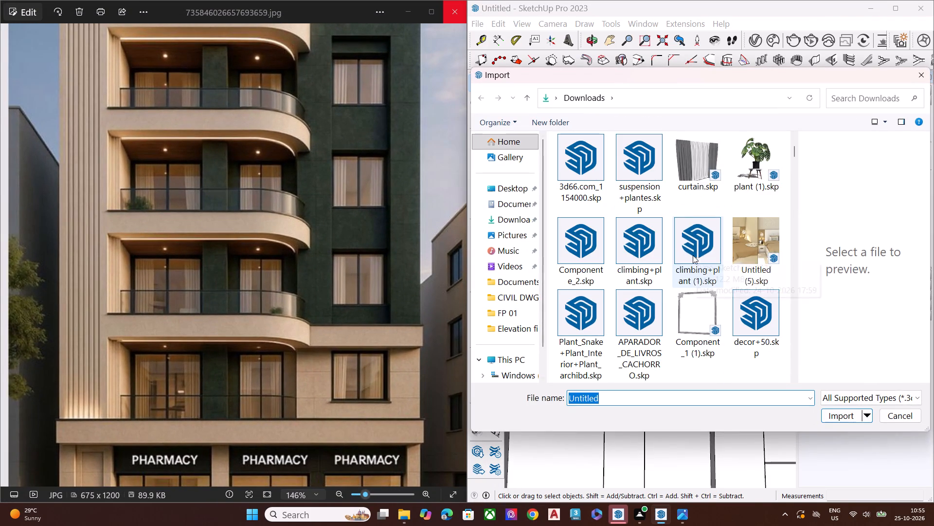
scroll(681, 266, down, 4)
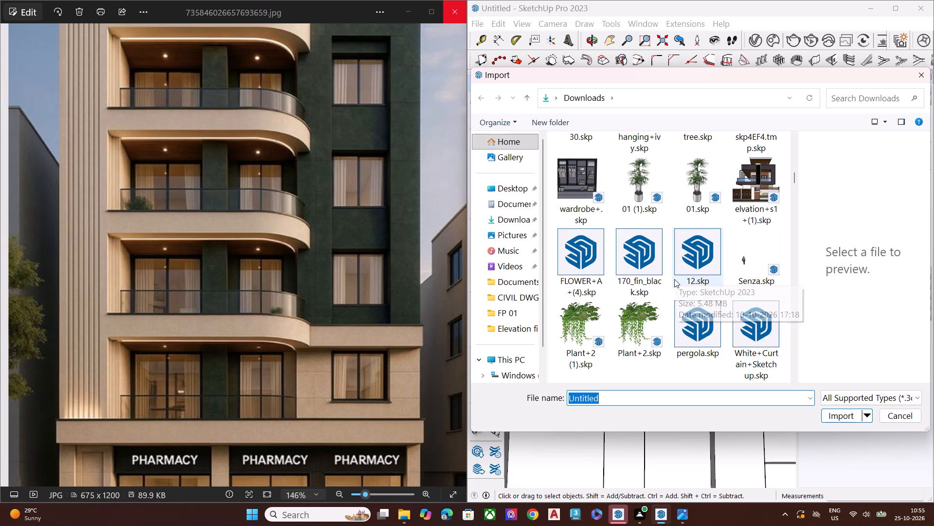
scroll(674, 279, down, 6)
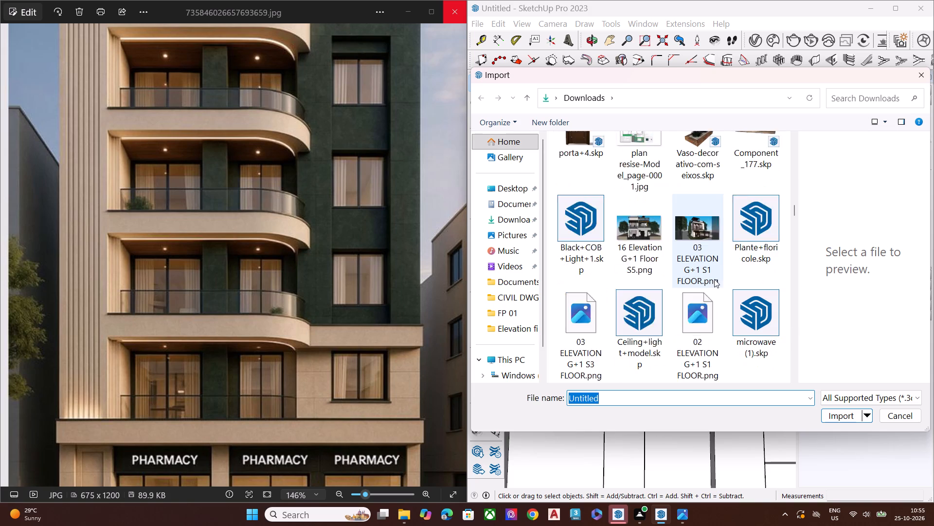
scroll(714, 279, down, 6)
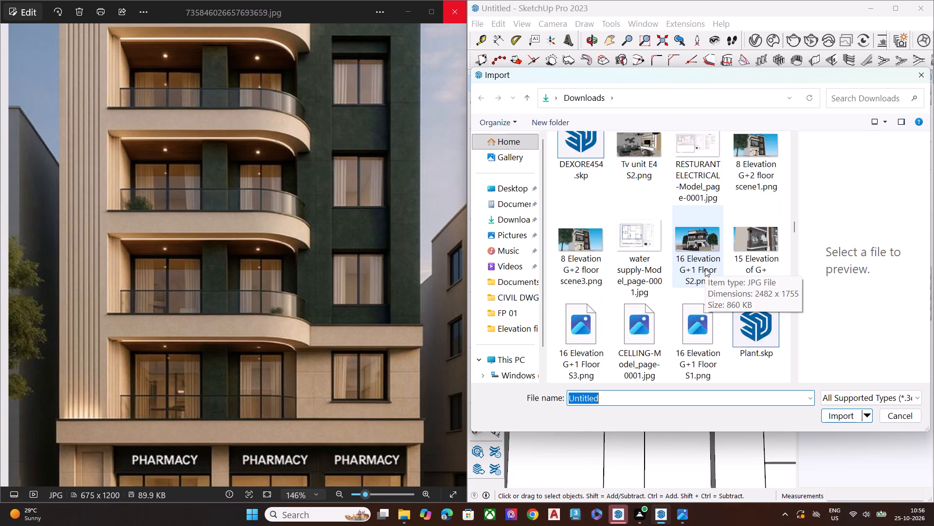
scroll(705, 268, down, 8)
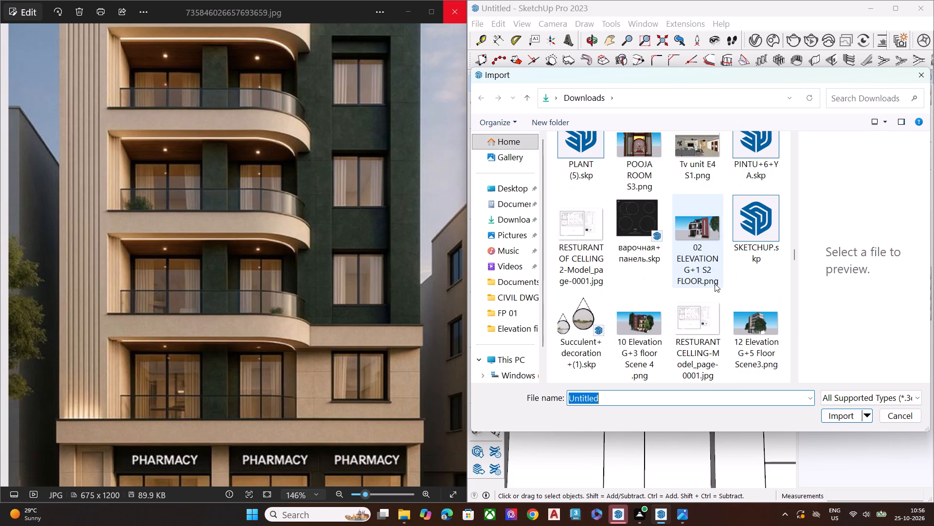
scroll(701, 290, down, 11)
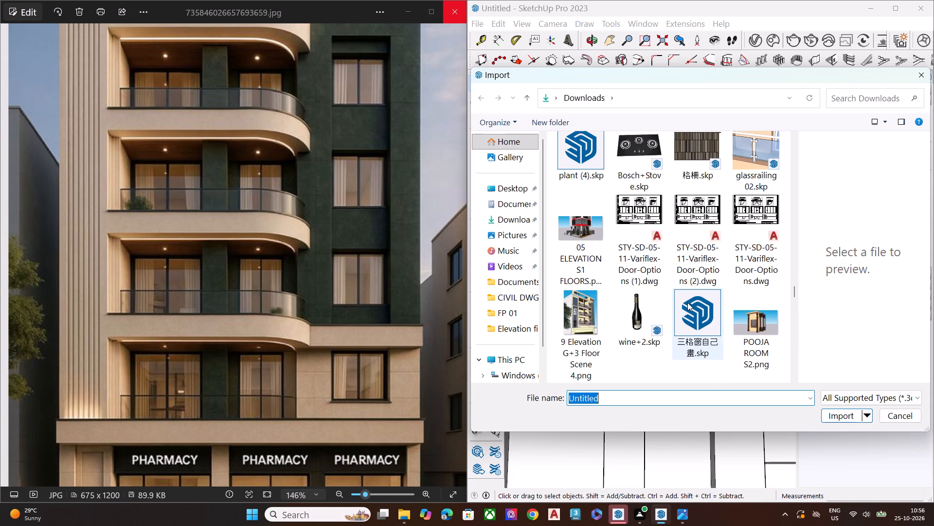
key(space)
scroll(687, 302, down, 7)
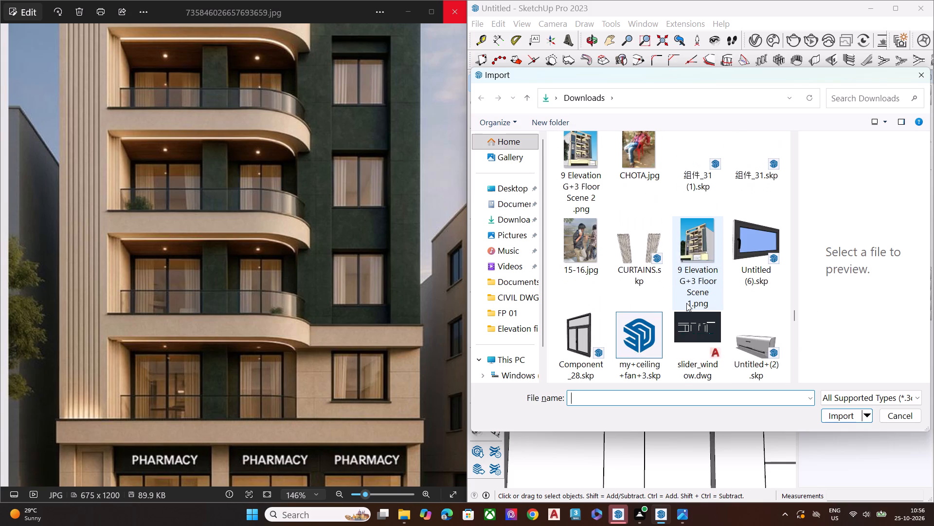
Preview the 05 ELEVATION FLOORS images, including S3 and S1, in the Downloads folder.
scroll(686, 303, up, 4)
click(654, 250)
click(693, 247)
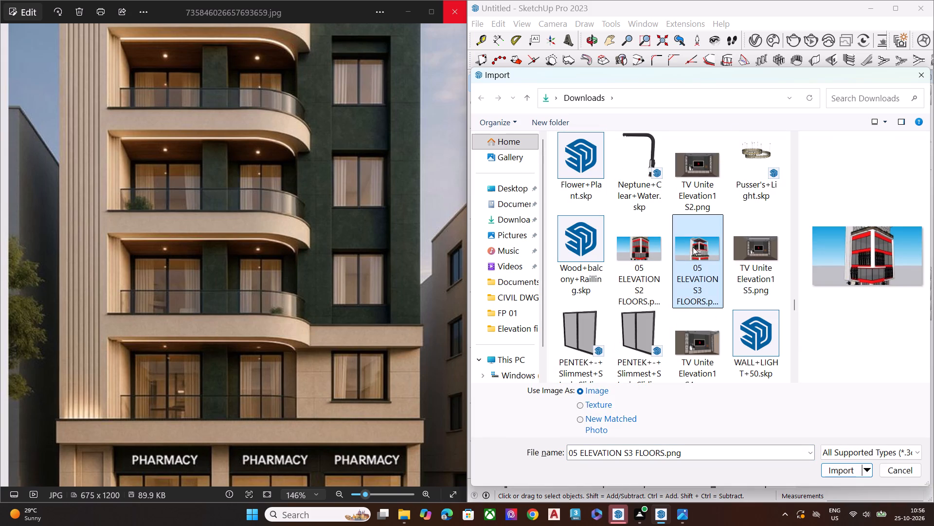
scroll(664, 259, up, 3)
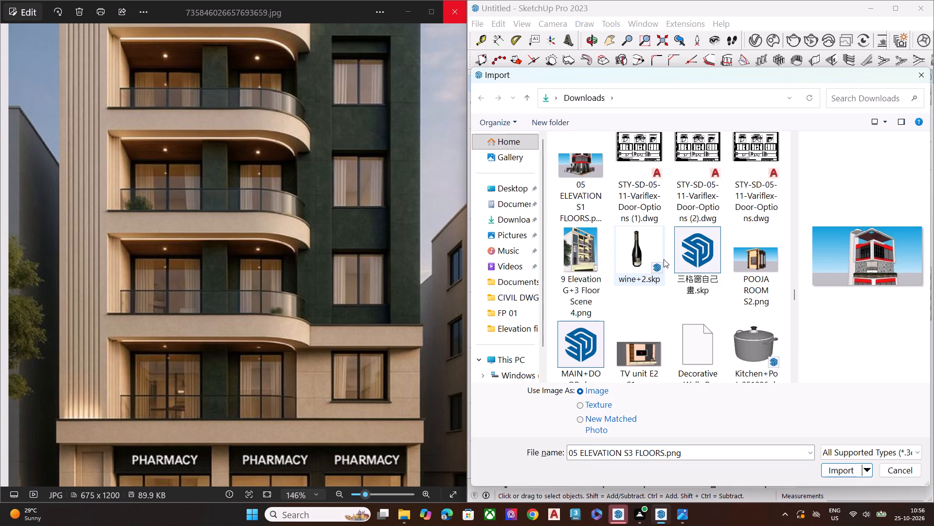
click(588, 182)
Look through the rest of the Downloads folder for a suitable window or railing component.
scroll(670, 256, down, 7)
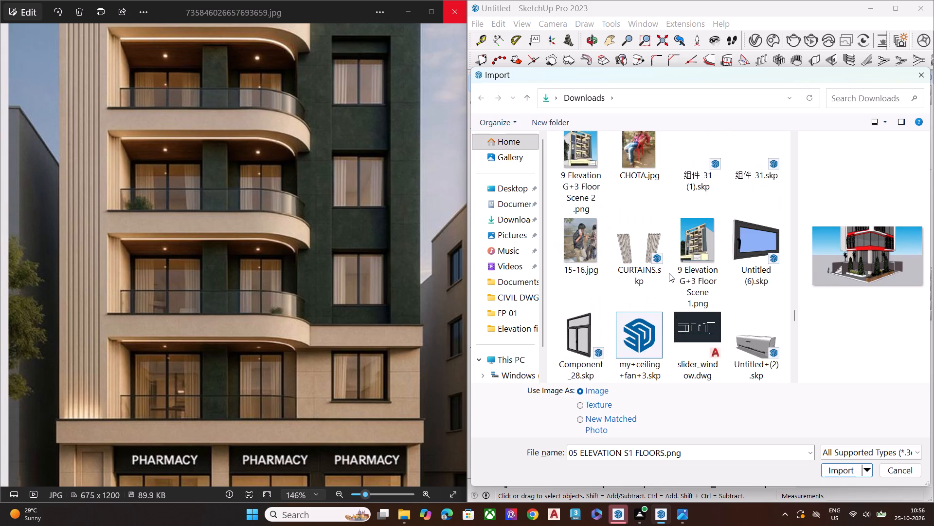
scroll(669, 273, down, 4)
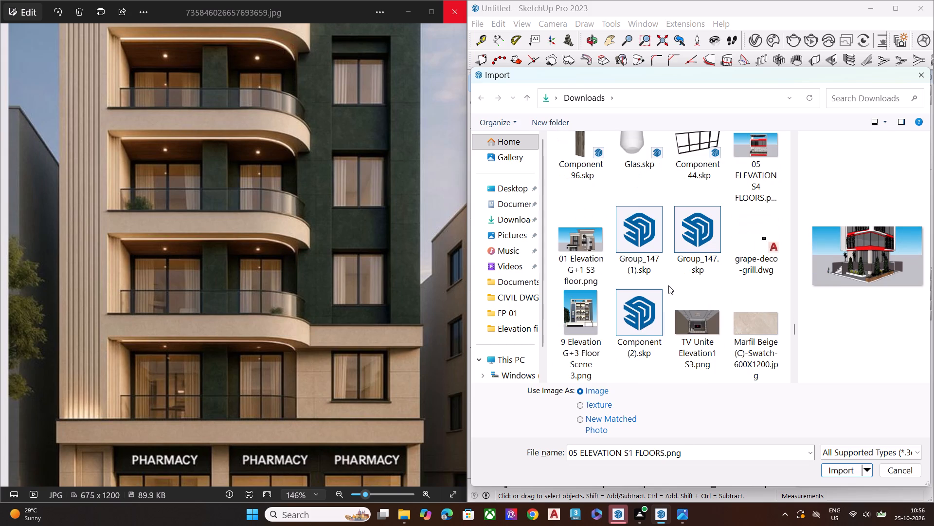
scroll(663, 303, down, 4)
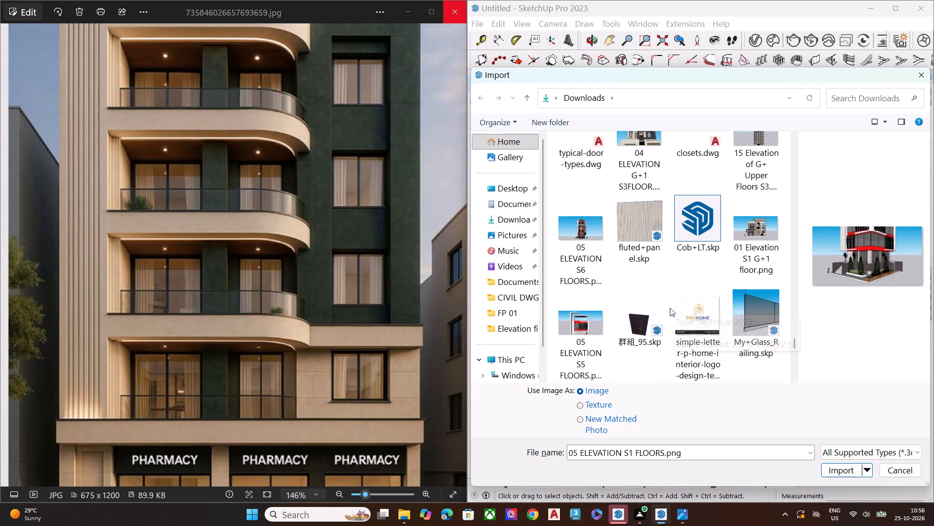
scroll(670, 308, down, 8)
click(667, 310)
scroll(665, 310, up, 2)
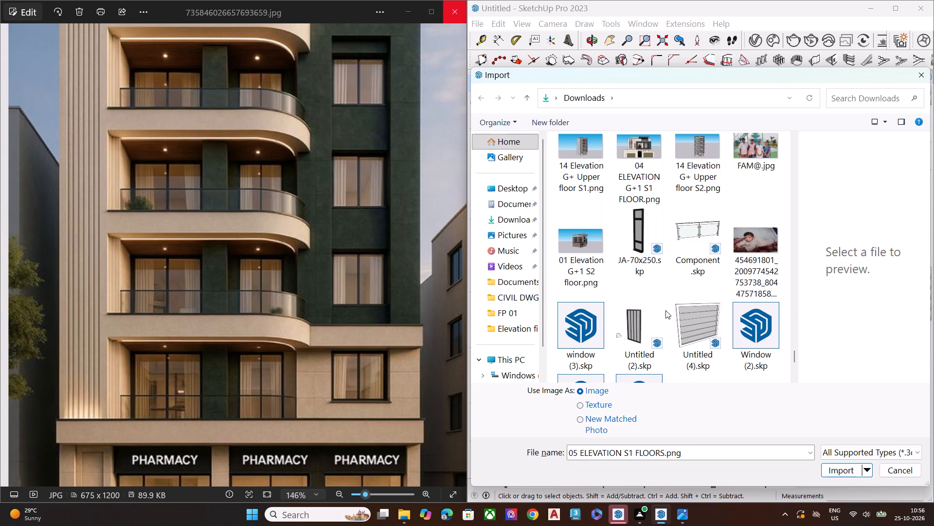
scroll(662, 312, down, 1)
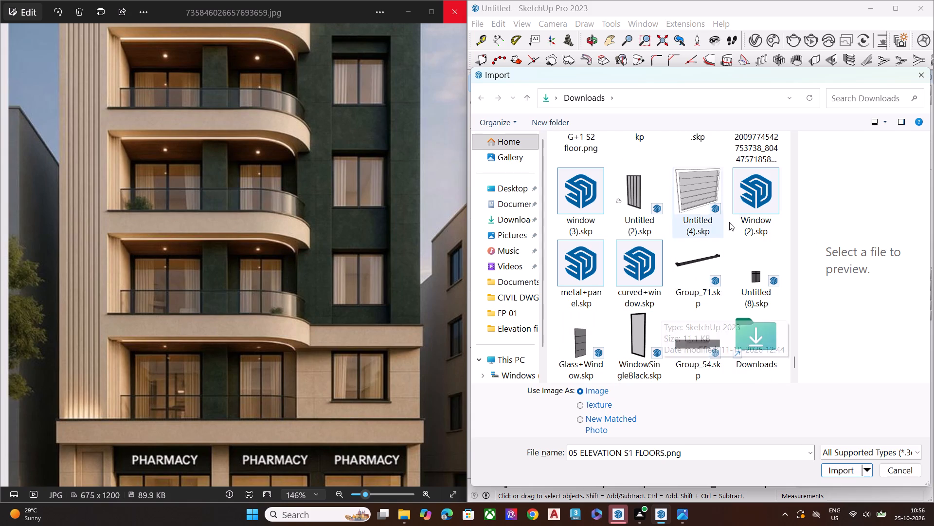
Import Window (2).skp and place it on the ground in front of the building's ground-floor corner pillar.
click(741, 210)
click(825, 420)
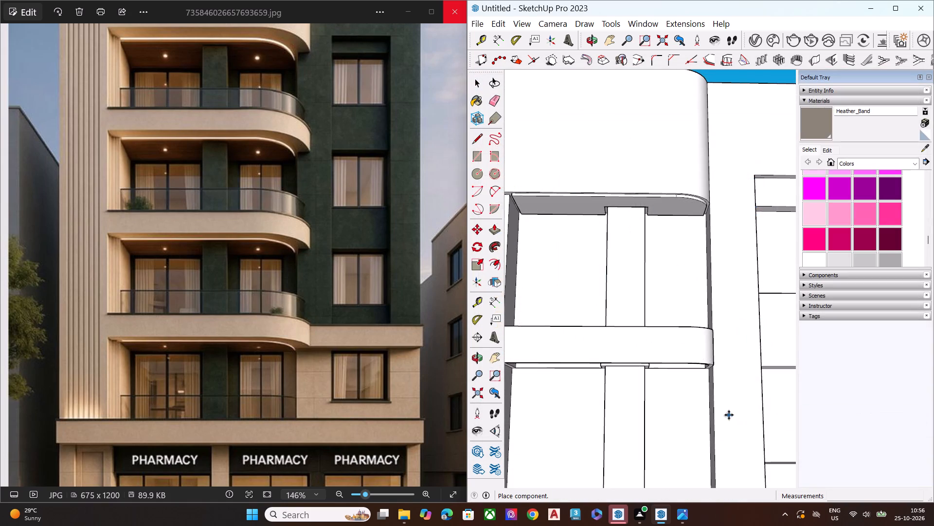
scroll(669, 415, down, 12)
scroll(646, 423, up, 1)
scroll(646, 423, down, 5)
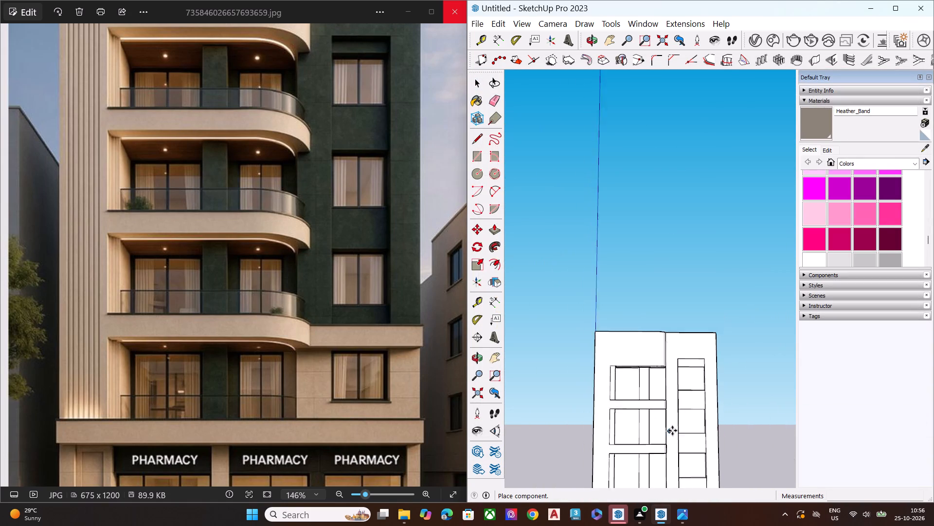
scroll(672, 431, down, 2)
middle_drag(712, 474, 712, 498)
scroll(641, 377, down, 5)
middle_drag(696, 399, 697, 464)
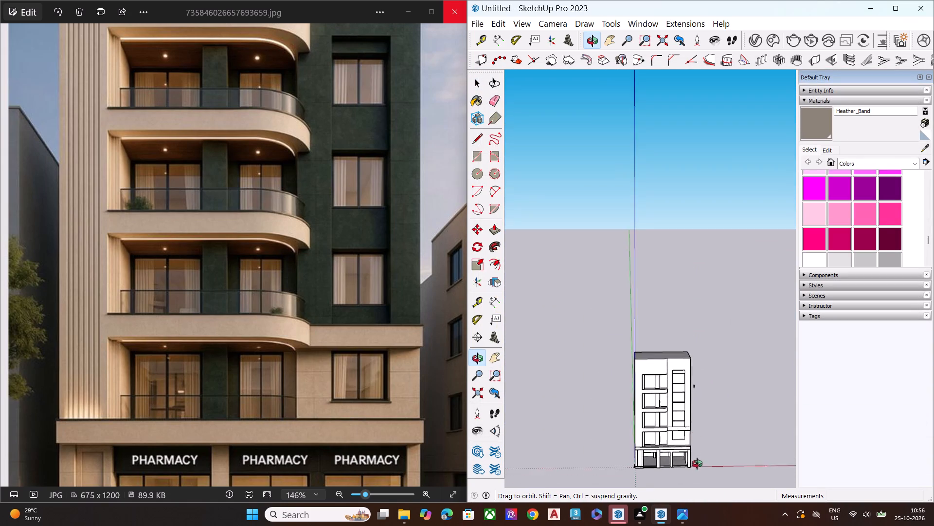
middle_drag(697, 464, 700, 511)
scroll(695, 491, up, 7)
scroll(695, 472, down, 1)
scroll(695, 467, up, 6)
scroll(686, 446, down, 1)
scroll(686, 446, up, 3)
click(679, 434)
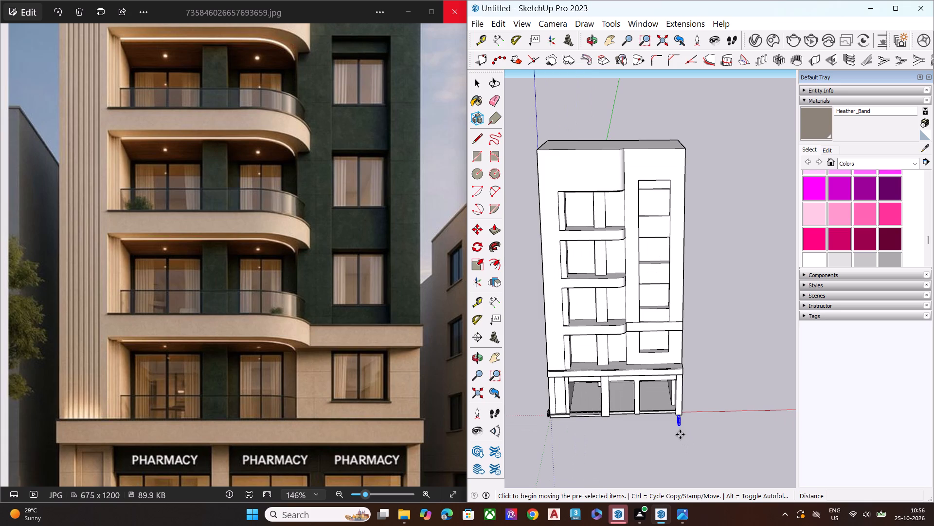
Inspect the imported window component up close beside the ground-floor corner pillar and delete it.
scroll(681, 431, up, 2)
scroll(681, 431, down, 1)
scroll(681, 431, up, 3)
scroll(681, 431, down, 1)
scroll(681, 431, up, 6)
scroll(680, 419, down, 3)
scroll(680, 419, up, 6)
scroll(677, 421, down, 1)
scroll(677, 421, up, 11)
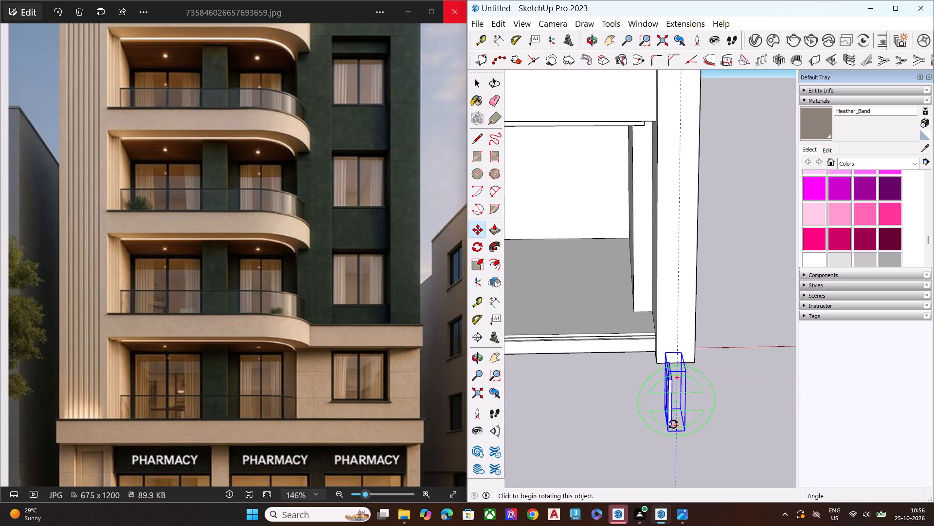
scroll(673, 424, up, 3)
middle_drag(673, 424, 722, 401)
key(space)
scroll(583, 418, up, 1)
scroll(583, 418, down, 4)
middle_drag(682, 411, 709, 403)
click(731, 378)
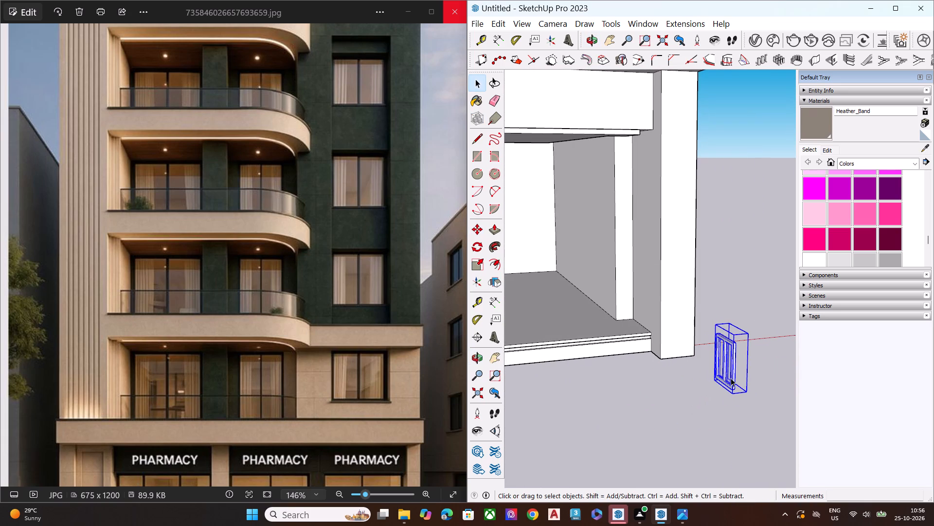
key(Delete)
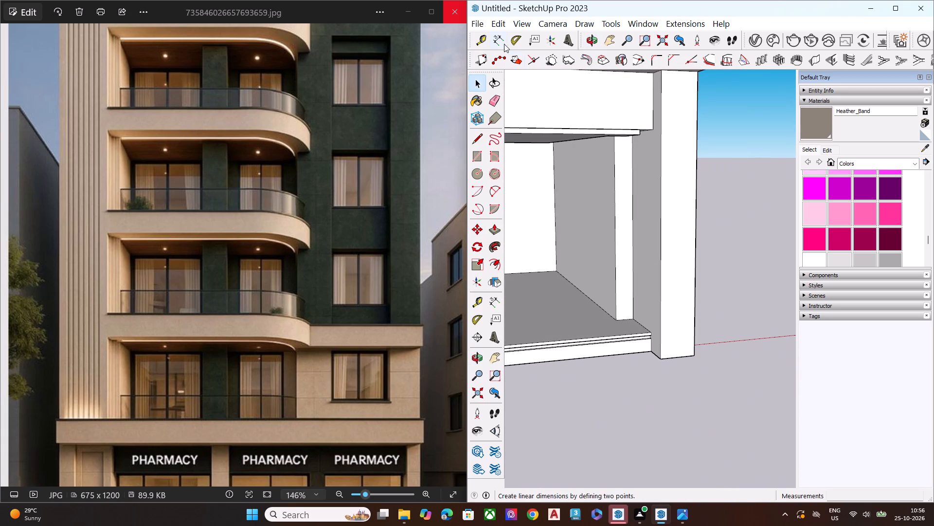
Look through the Downloads folder for another window component to import into the model.
click(480, 28)
click(513, 222)
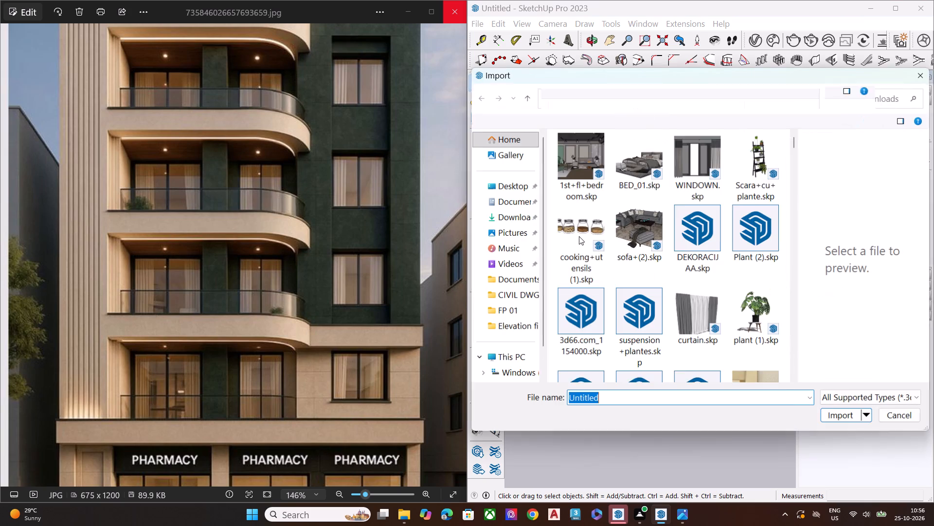
scroll(697, 263, down, 3)
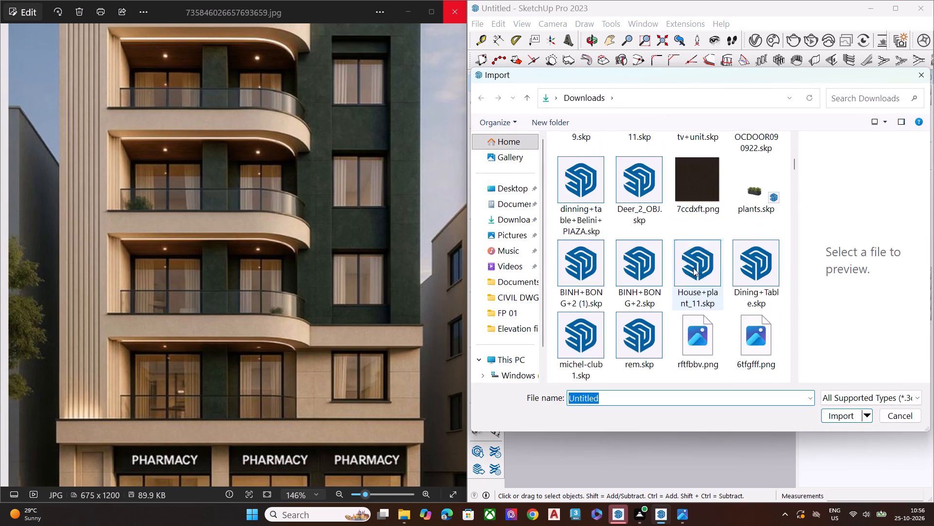
scroll(693, 268, down, 5)
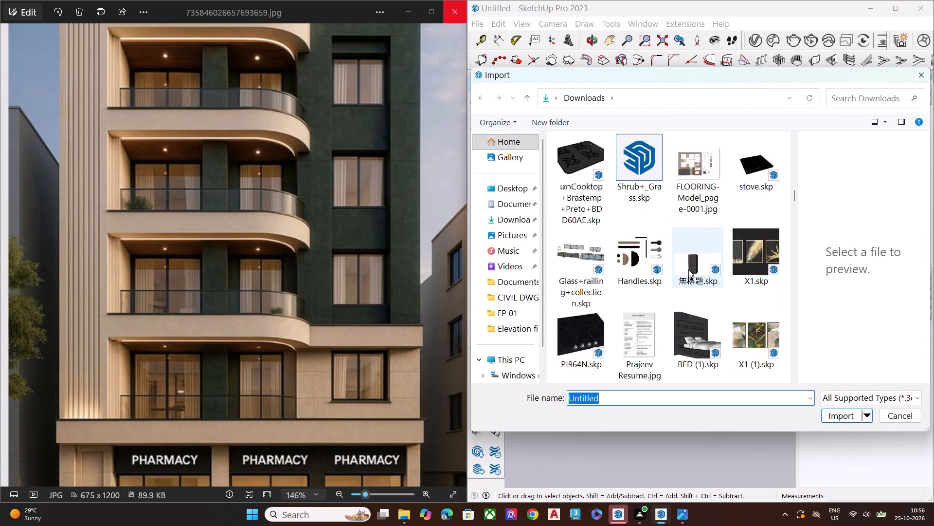
scroll(688, 269, down, 7)
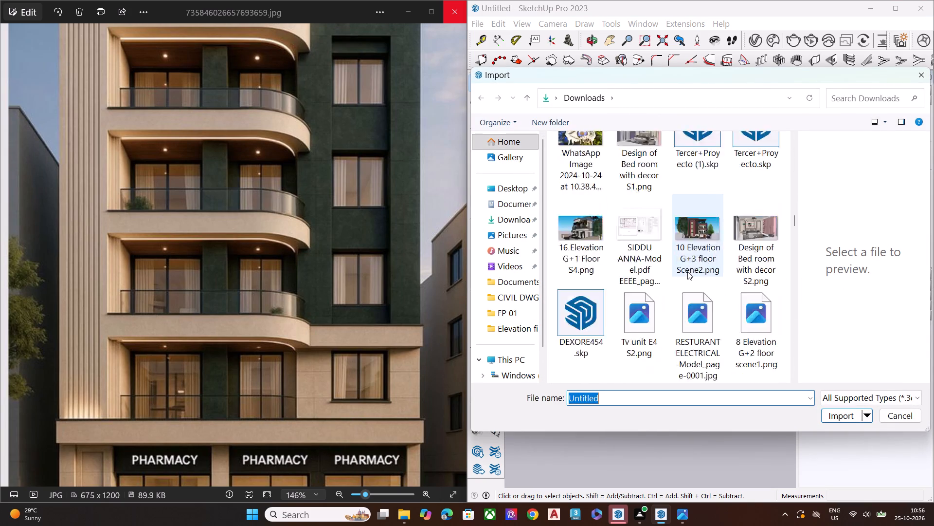
scroll(687, 271, down, 7)
scroll(687, 271, up, 2)
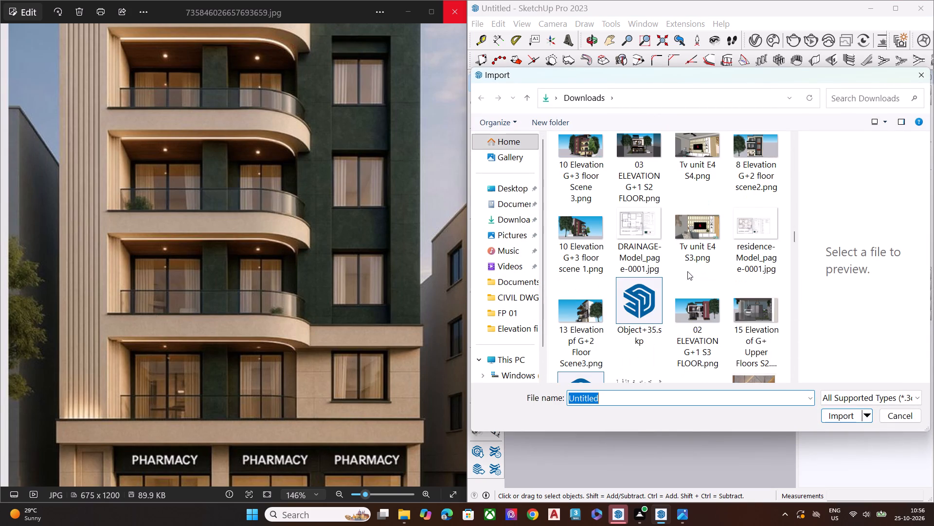
scroll(687, 271, down, 3)
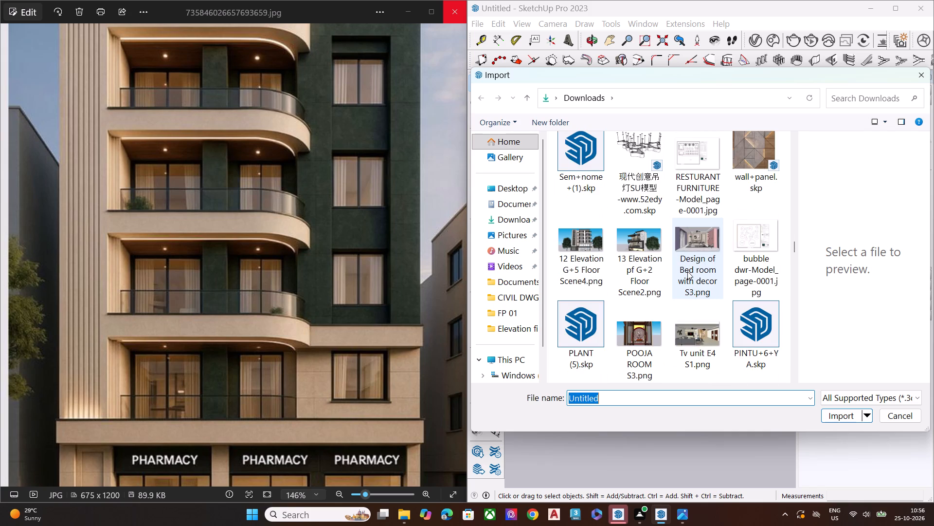
scroll(687, 271, down, 1)
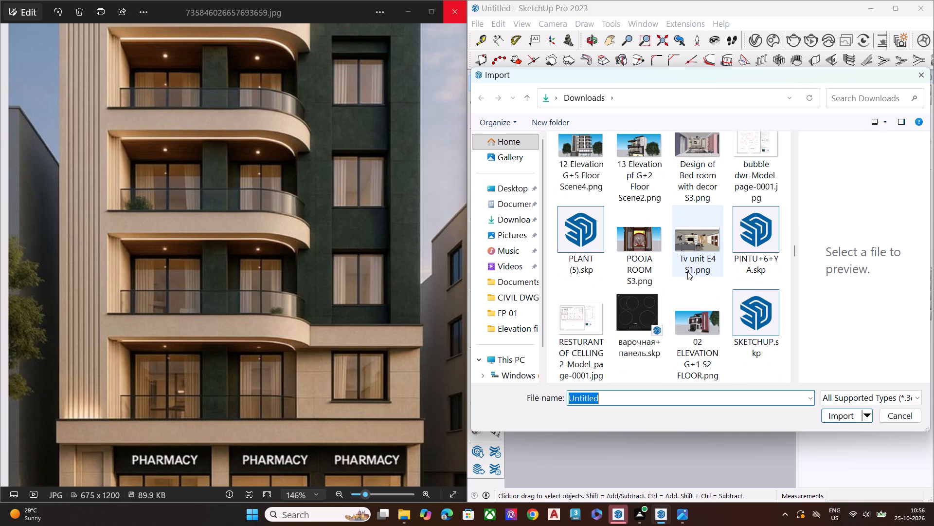
scroll(670, 281, down, 3)
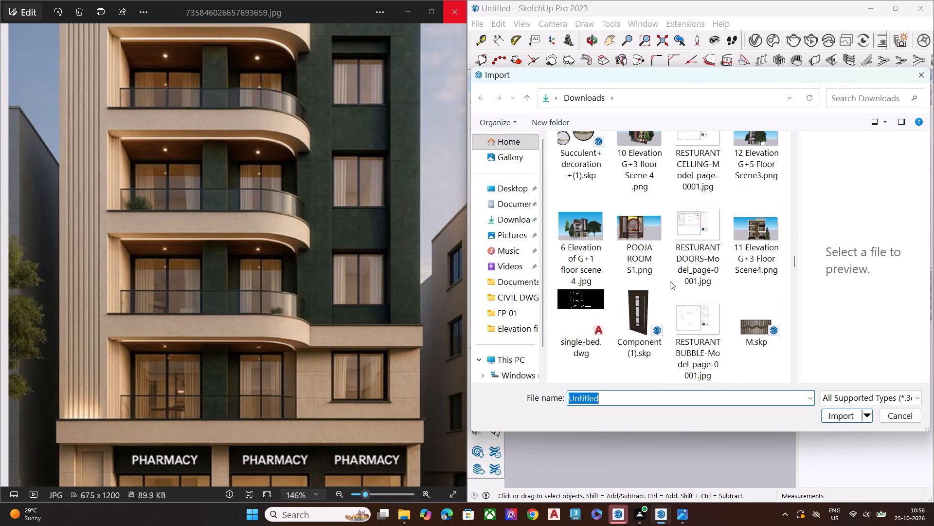
scroll(670, 281, down, 9)
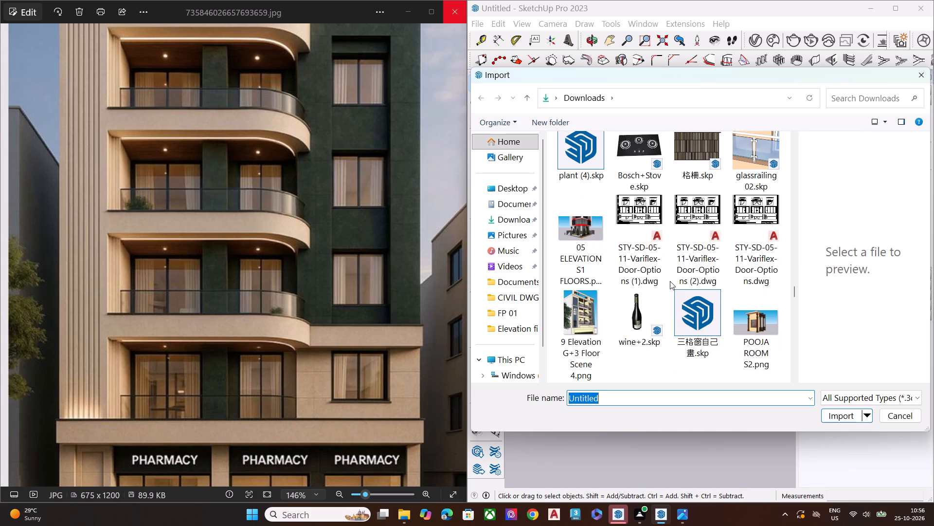
scroll(670, 282, down, 1)
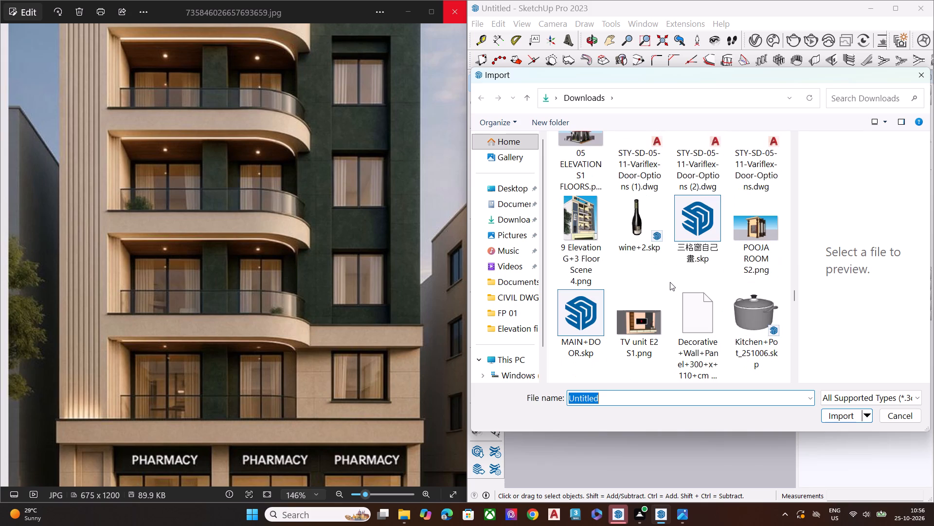
scroll(669, 282, down, 1)
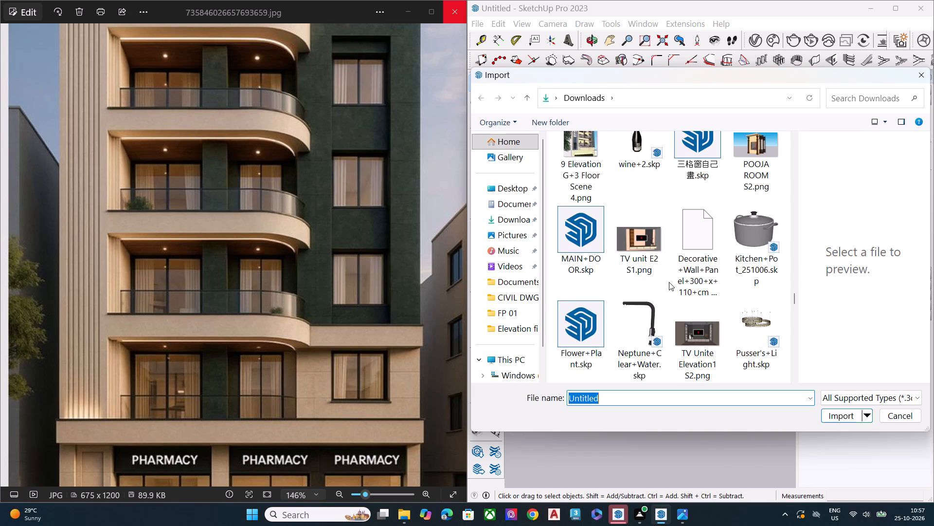
scroll(669, 282, down, 2)
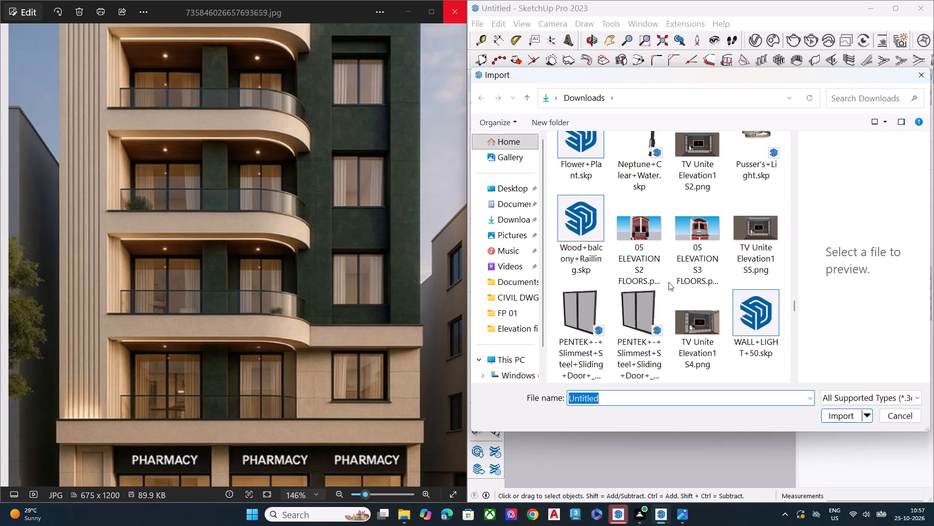
scroll(668, 282, down, 3)
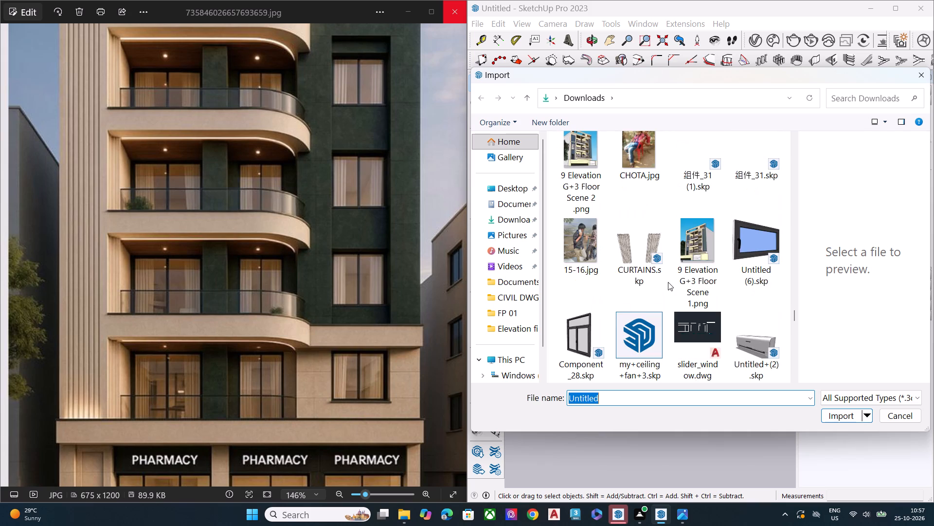
scroll(668, 282, down, 4)
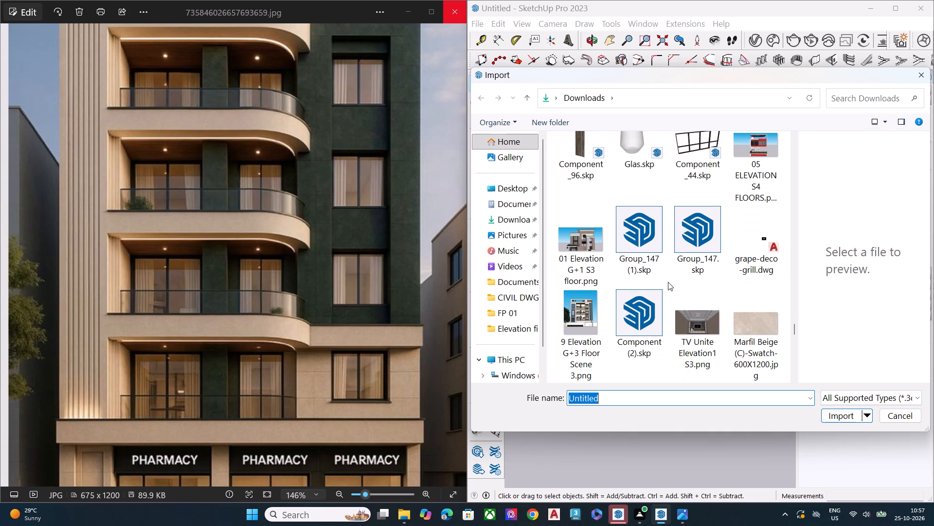
scroll(668, 282, down, 6)
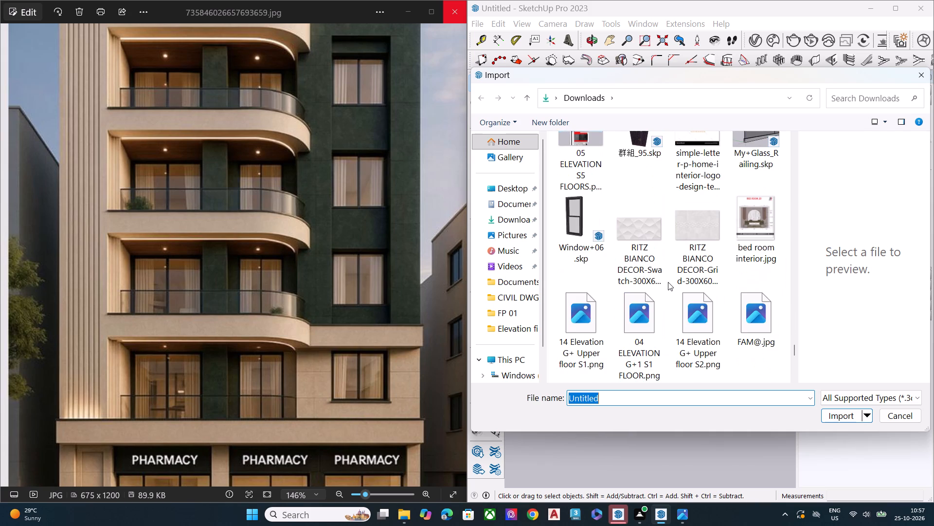
scroll(668, 282, down, 2)
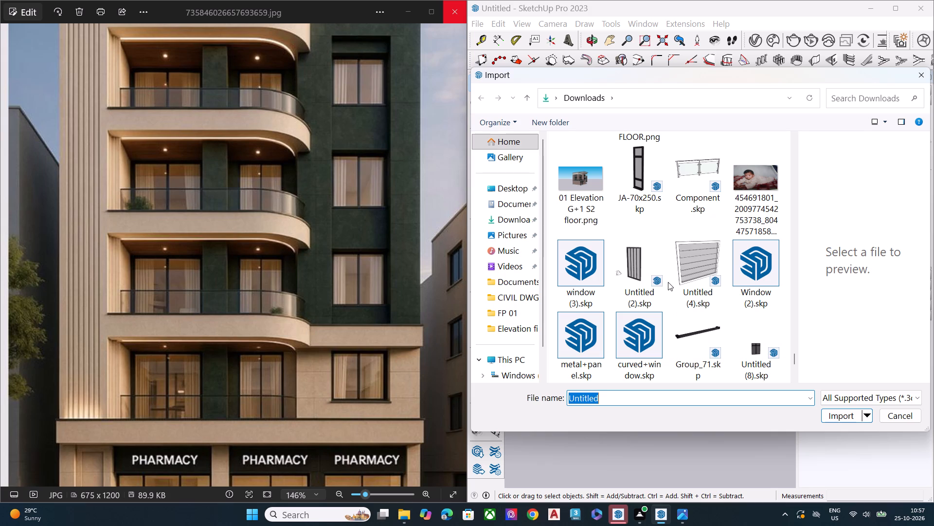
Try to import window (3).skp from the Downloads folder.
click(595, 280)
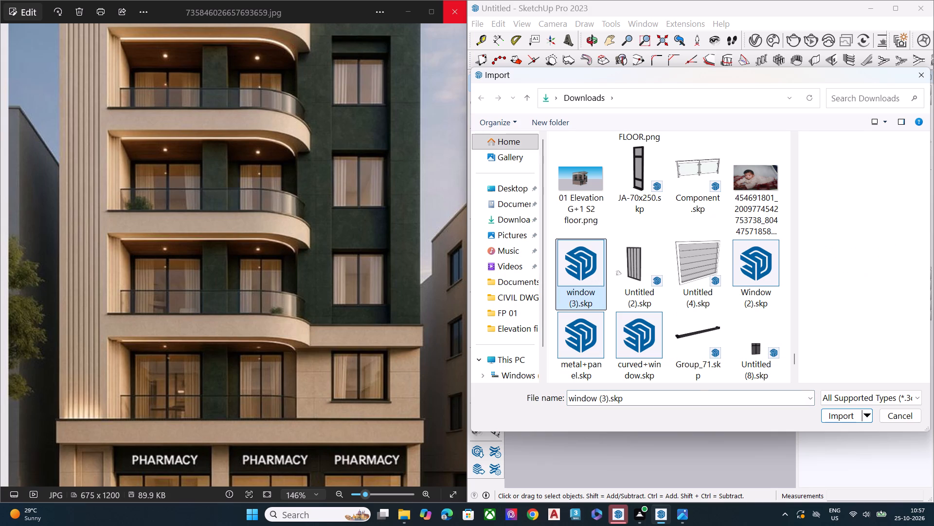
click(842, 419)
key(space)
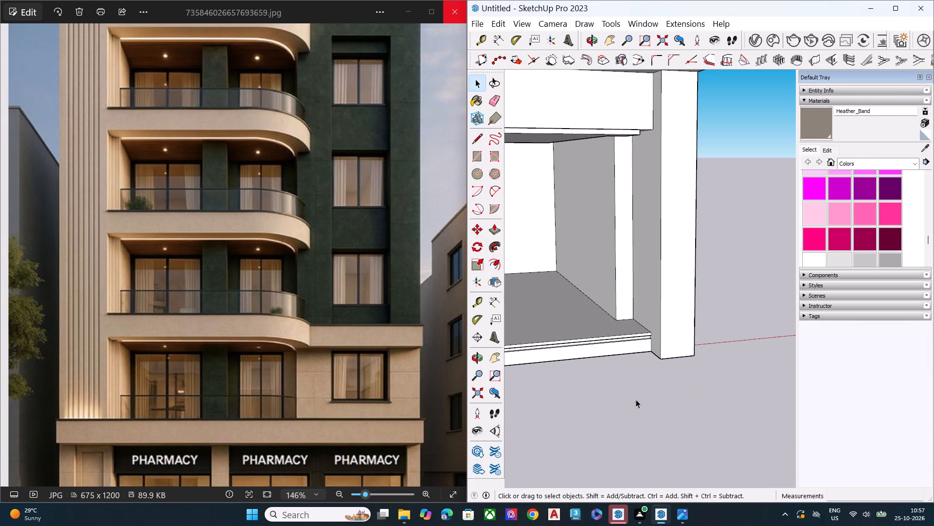
Look through the Downloads folder for another window or sliding-door component to import into the model.
click(476, 29)
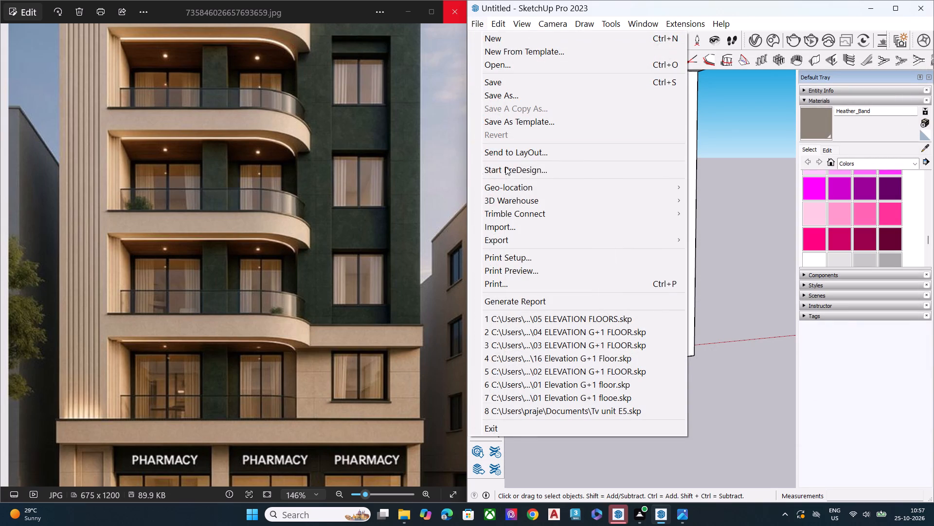
click(520, 225)
scroll(674, 245, down, 4)
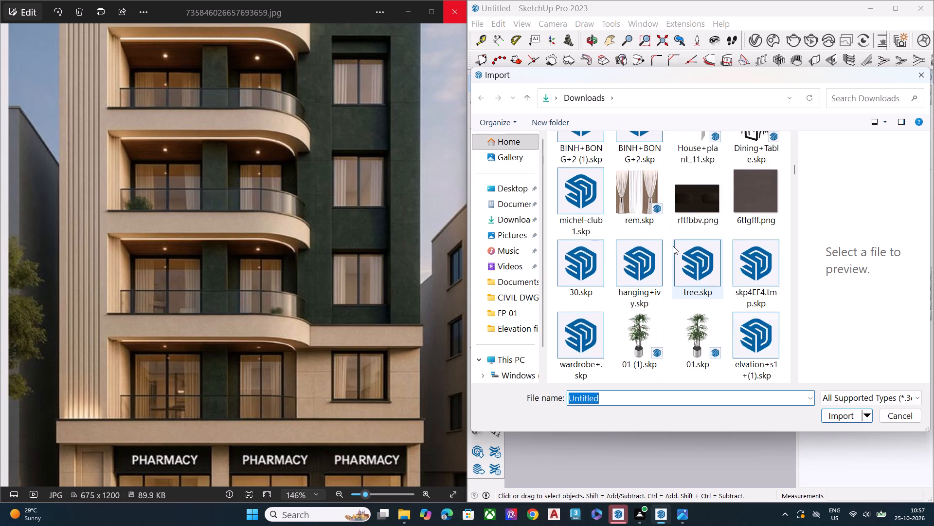
scroll(672, 246, down, 4)
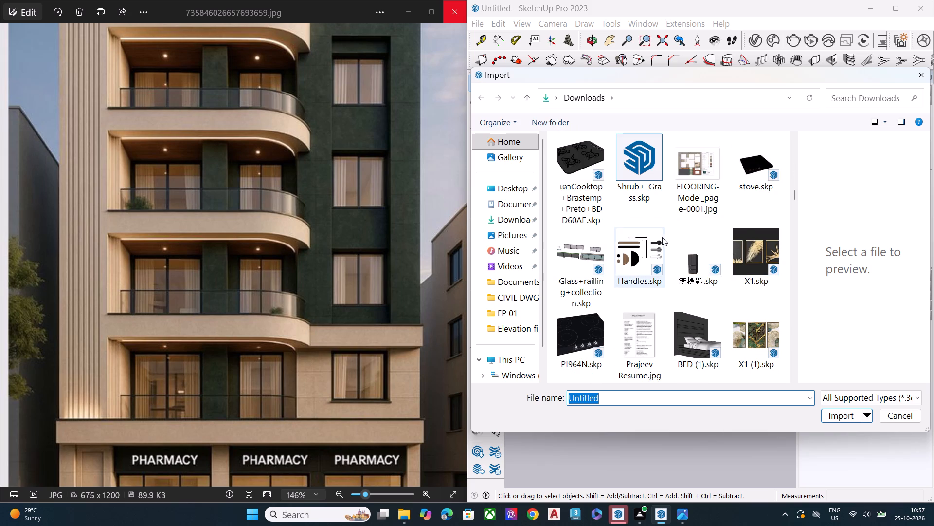
scroll(660, 235, down, 3)
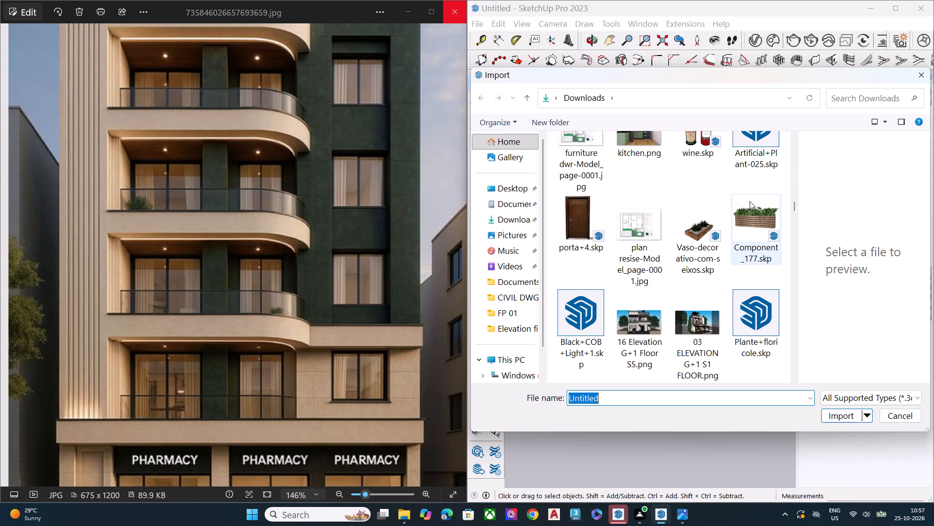
scroll(732, 269, down, 2)
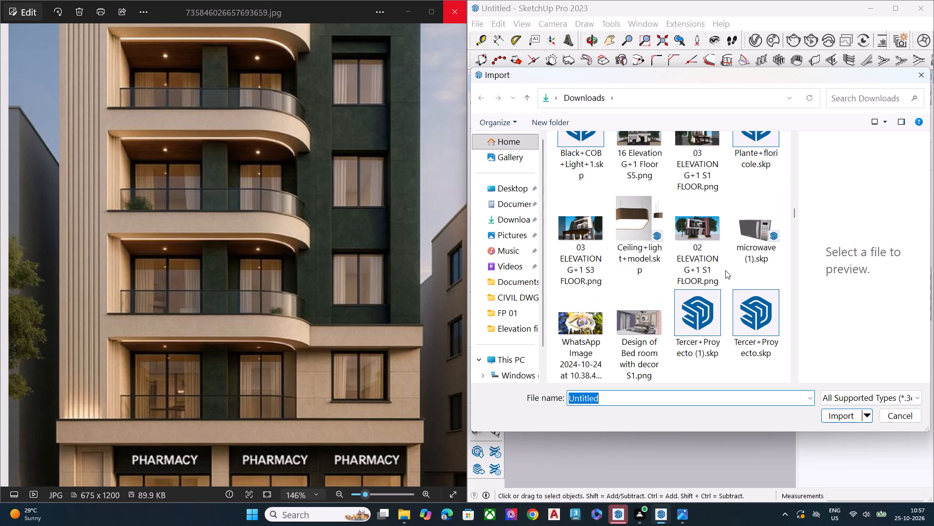
scroll(724, 271, down, 2)
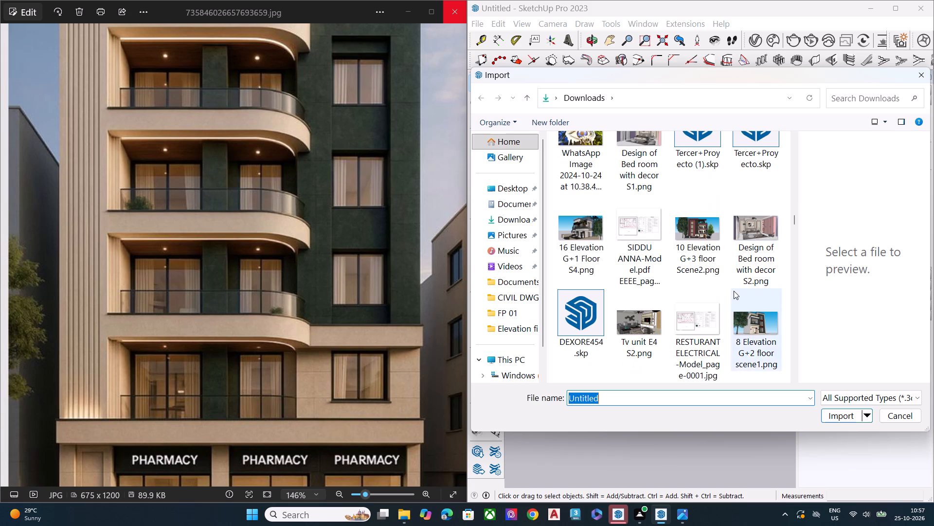
scroll(692, 288, down, 1)
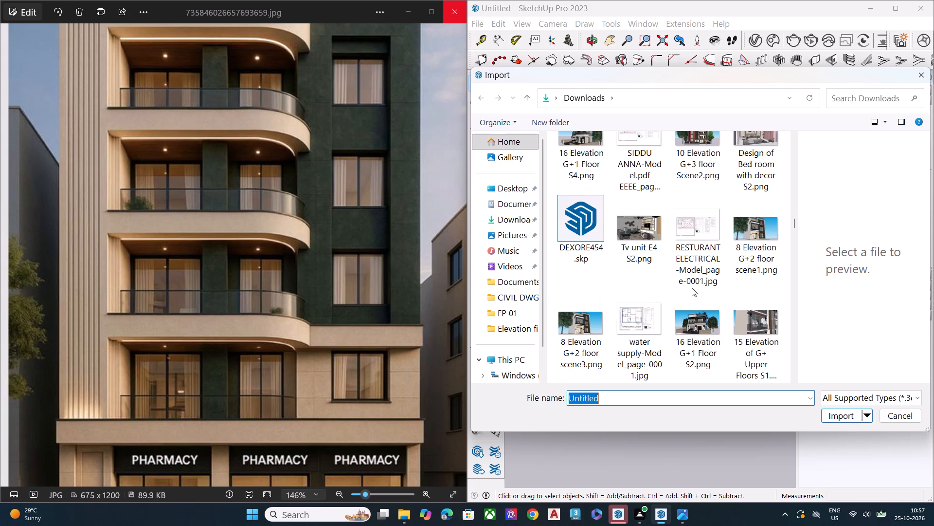
scroll(692, 288, down, 2)
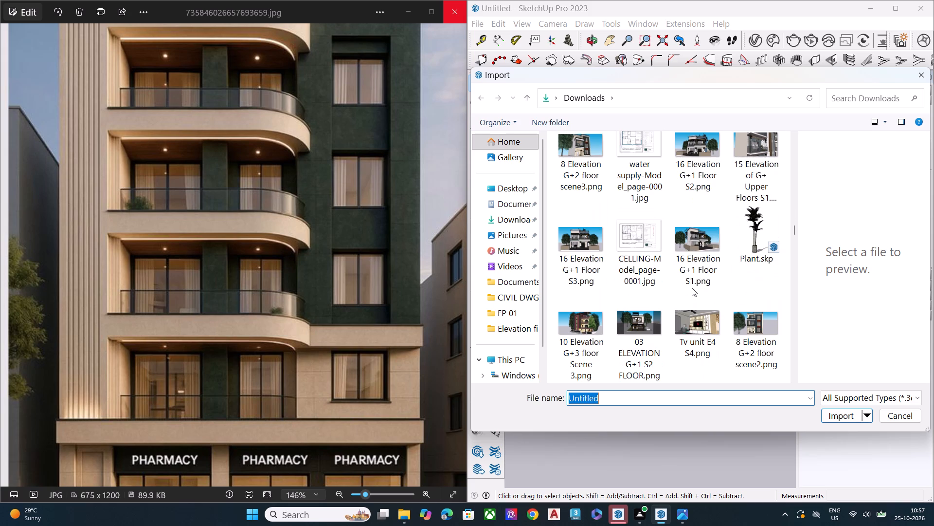
scroll(691, 288, down, 1)
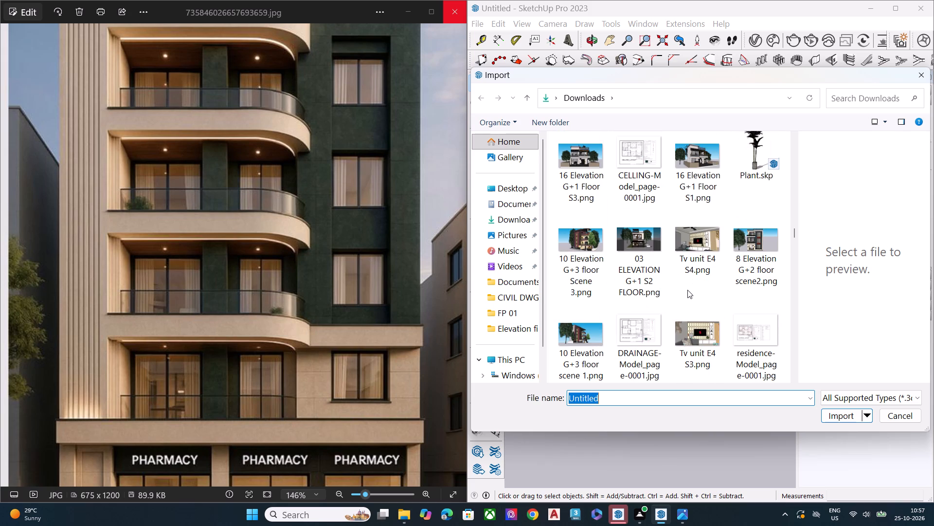
scroll(687, 290, down, 2)
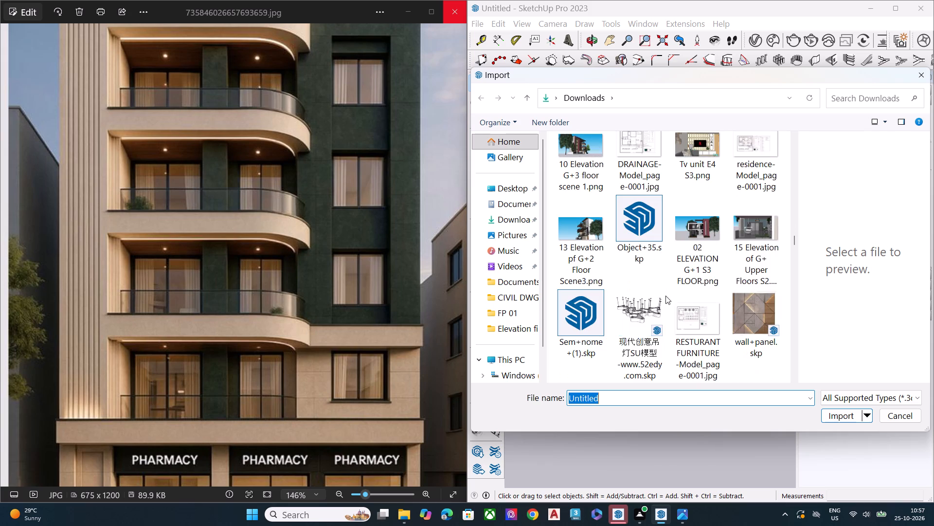
scroll(665, 296, down, 3)
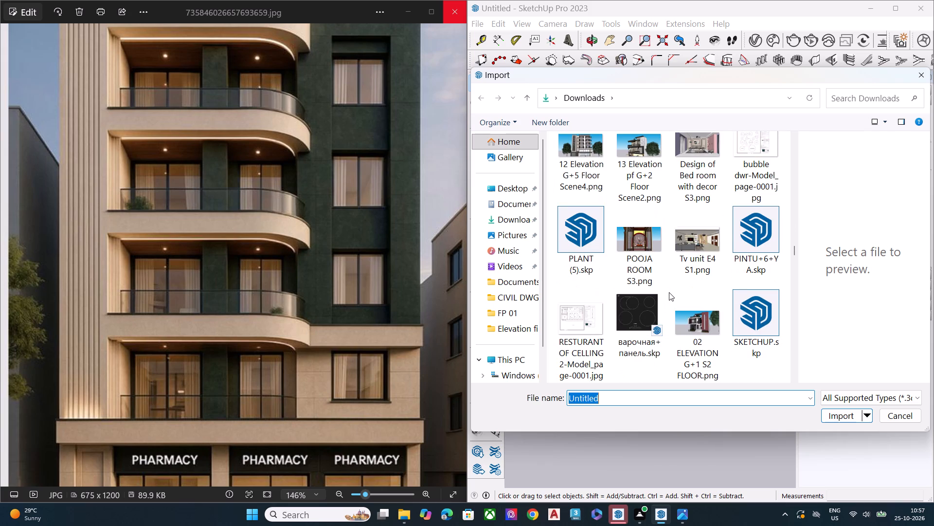
scroll(669, 292, down, 5)
scroll(672, 291, up, 2)
scroll(672, 291, down, 1)
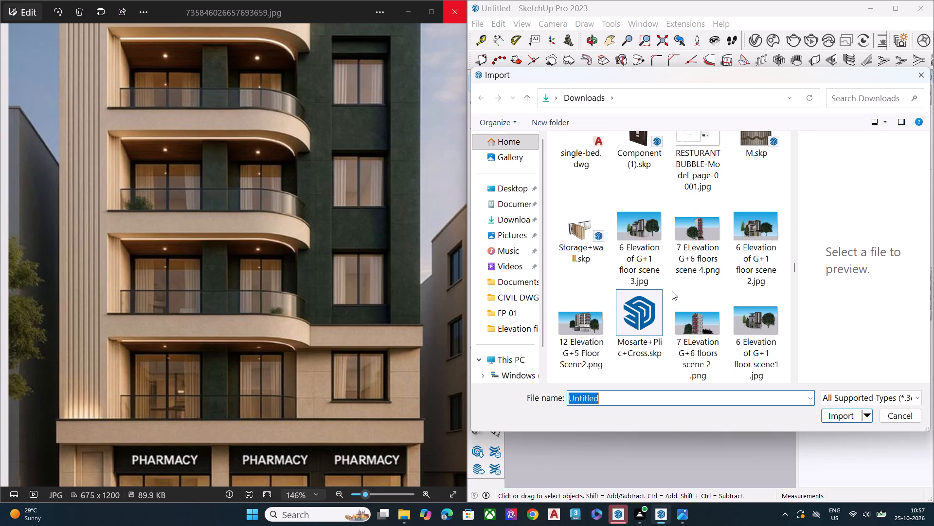
scroll(672, 291, down, 4)
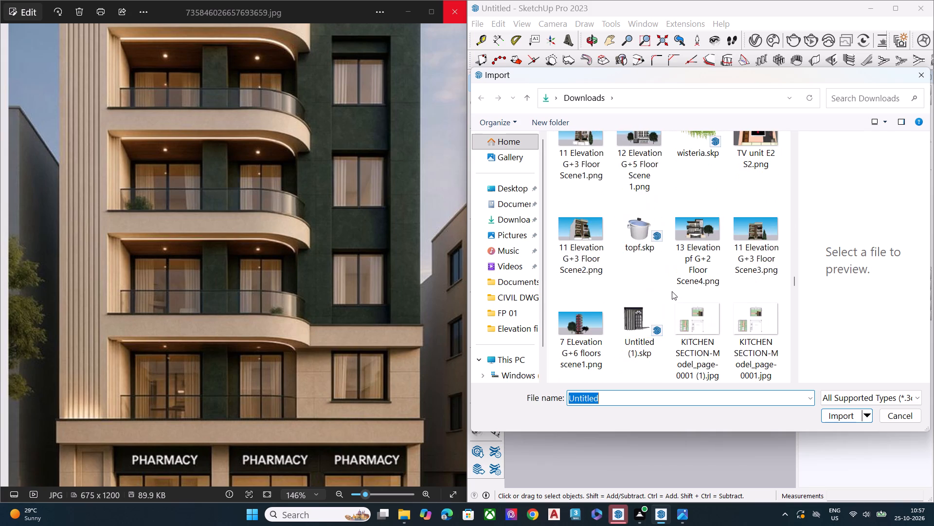
scroll(672, 291, down, 5)
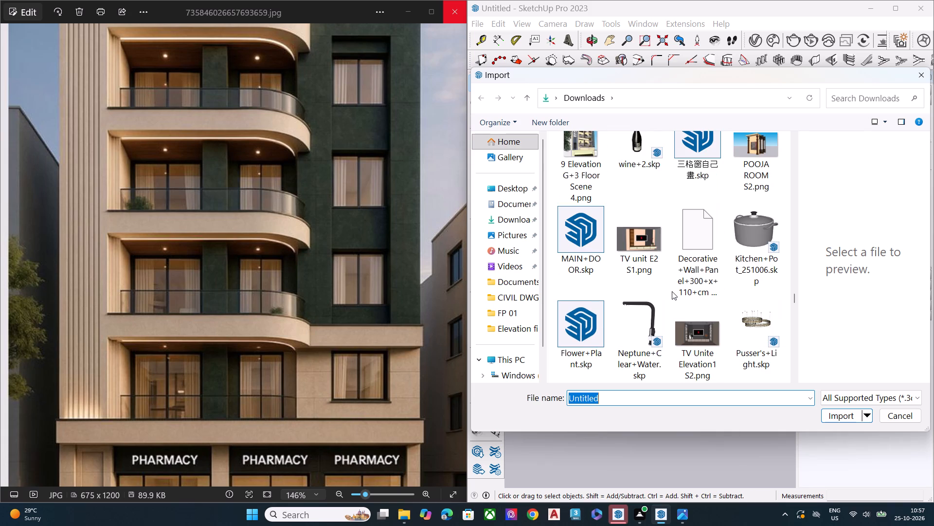
scroll(672, 291, down, 4)
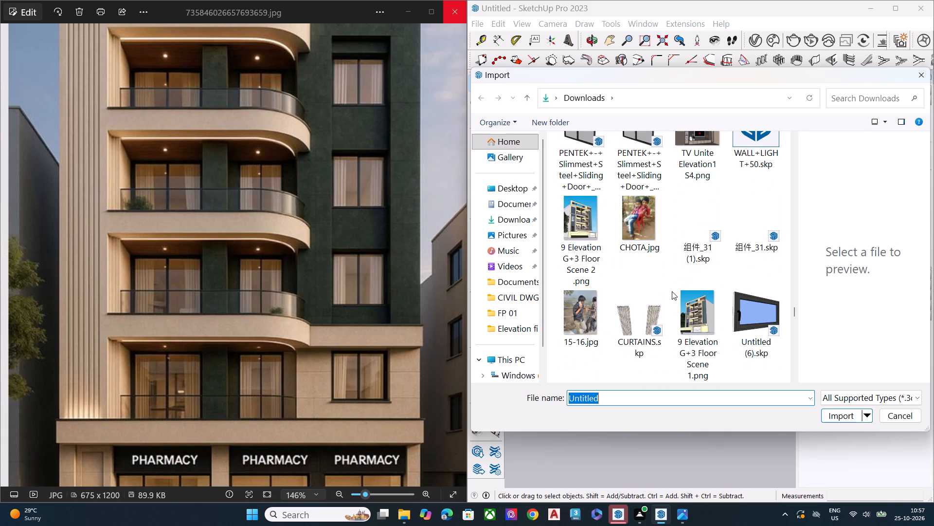
scroll(672, 291, down, 3)
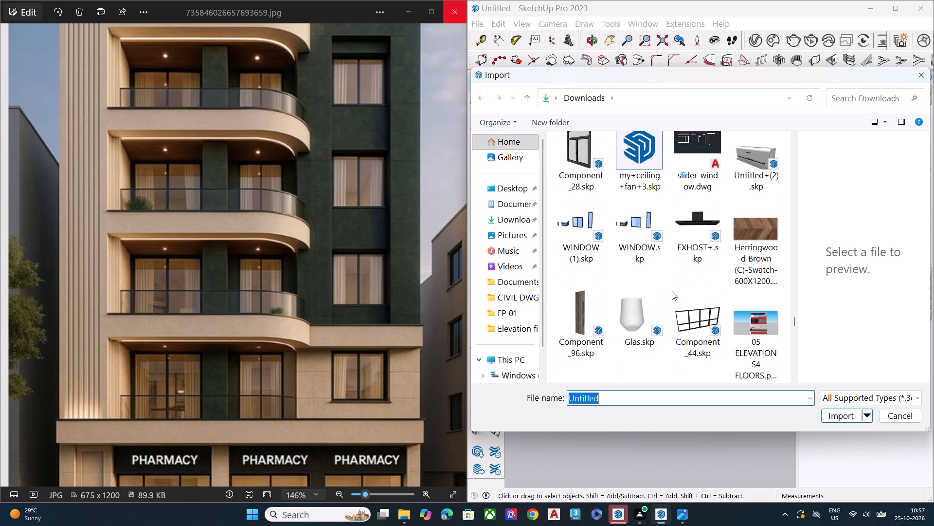
scroll(672, 291, down, 2)
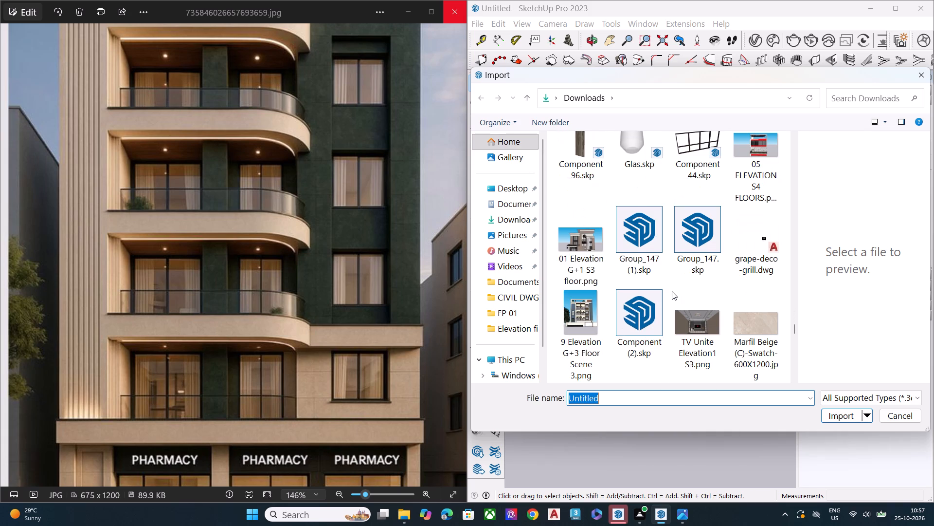
scroll(672, 291, down, 3)
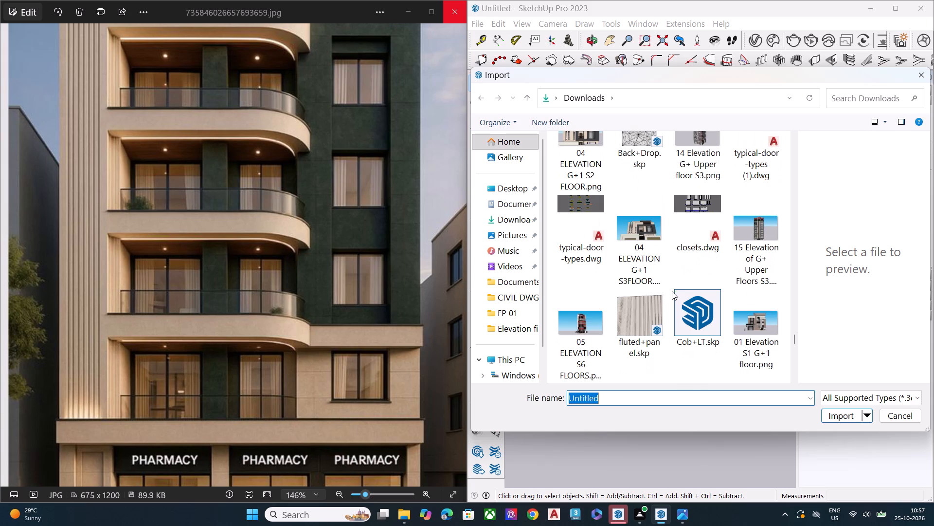
scroll(672, 291, down, 3)
scroll(672, 291, up, 3)
scroll(672, 291, down, 3)
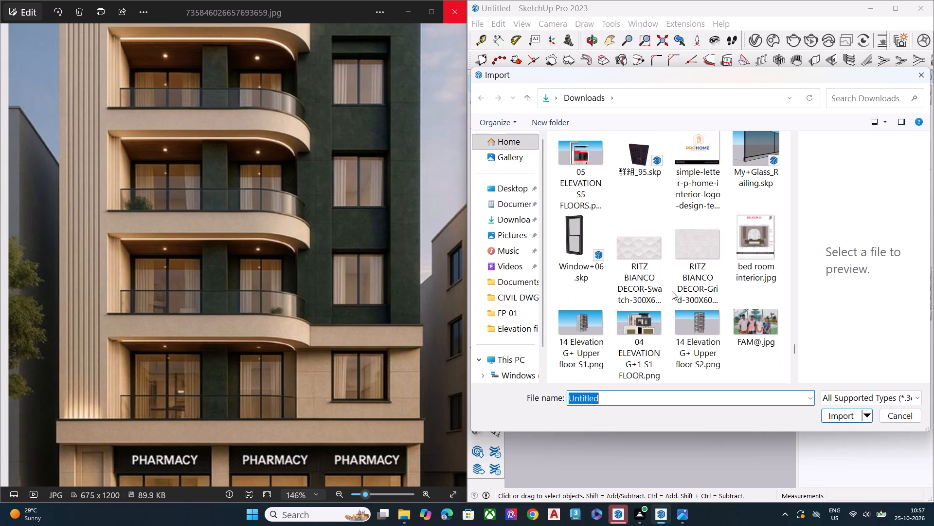
scroll(672, 291, down, 2)
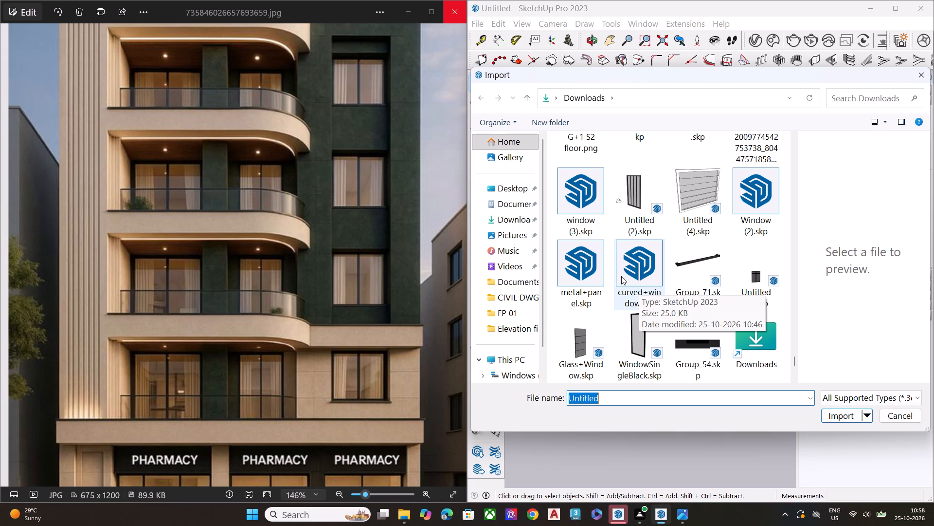
scroll(695, 280, up, 1)
scroll(692, 283, down, 1)
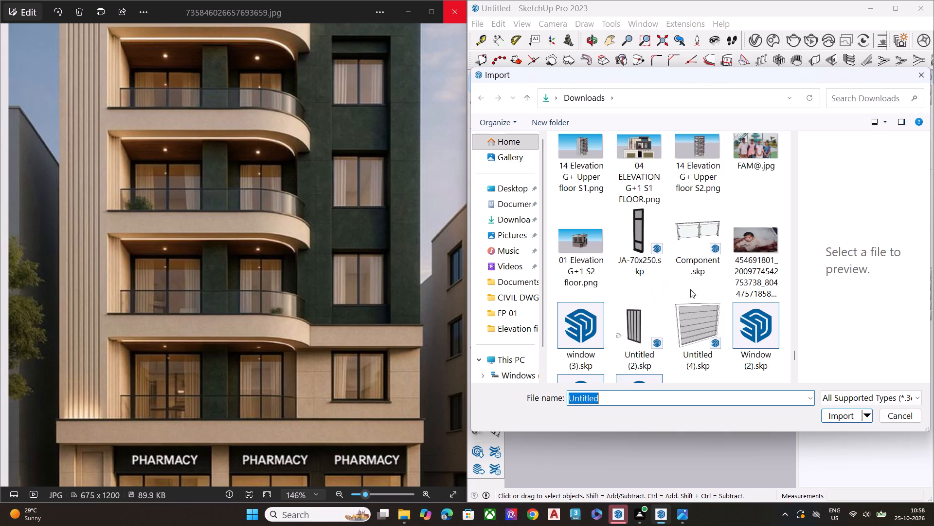
scroll(681, 297, down, 2)
scroll(681, 297, up, 1)
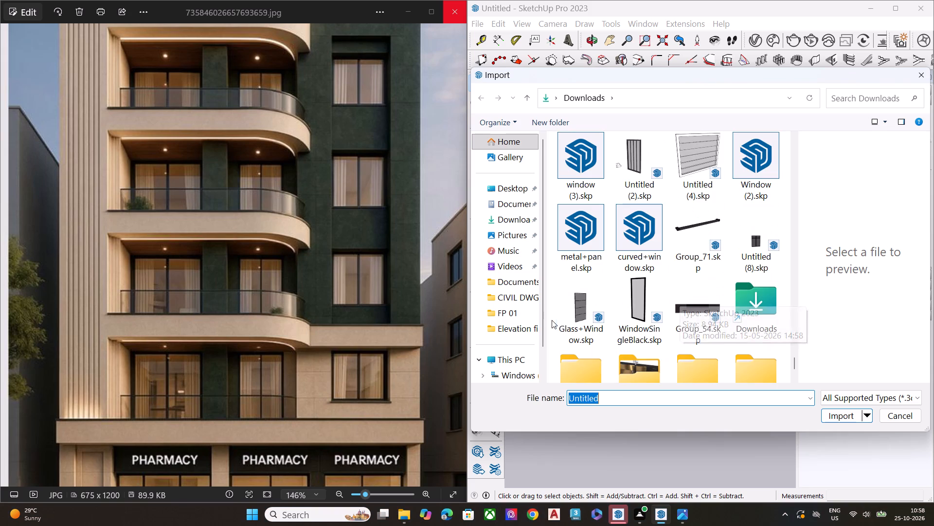
scroll(690, 260, up, 1)
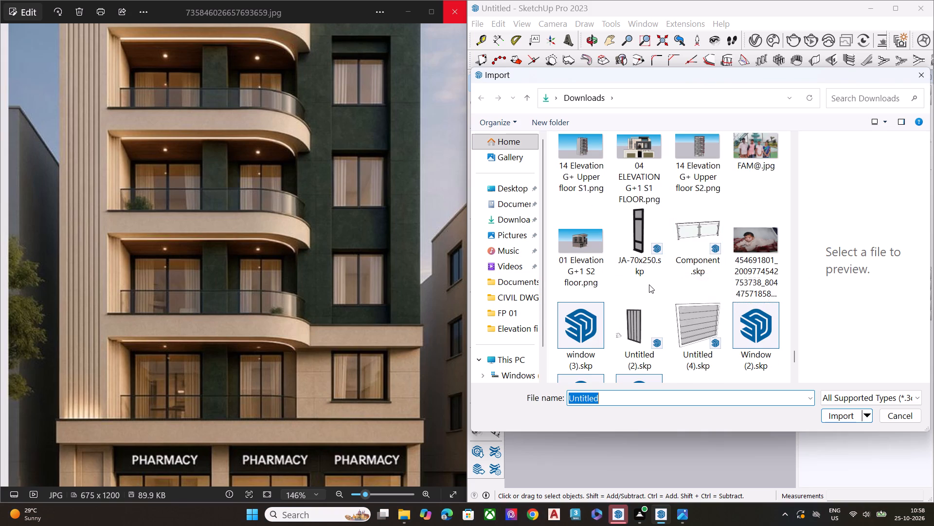
scroll(668, 280, up, 1)
scroll(668, 280, down, 1)
scroll(686, 263, up, 2)
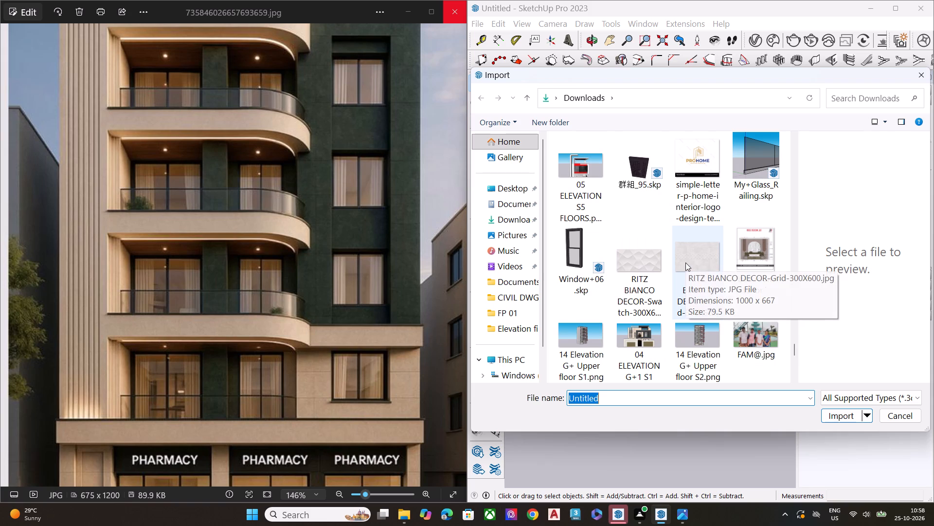
scroll(685, 263, up, 3)
scroll(645, 271, up, 1)
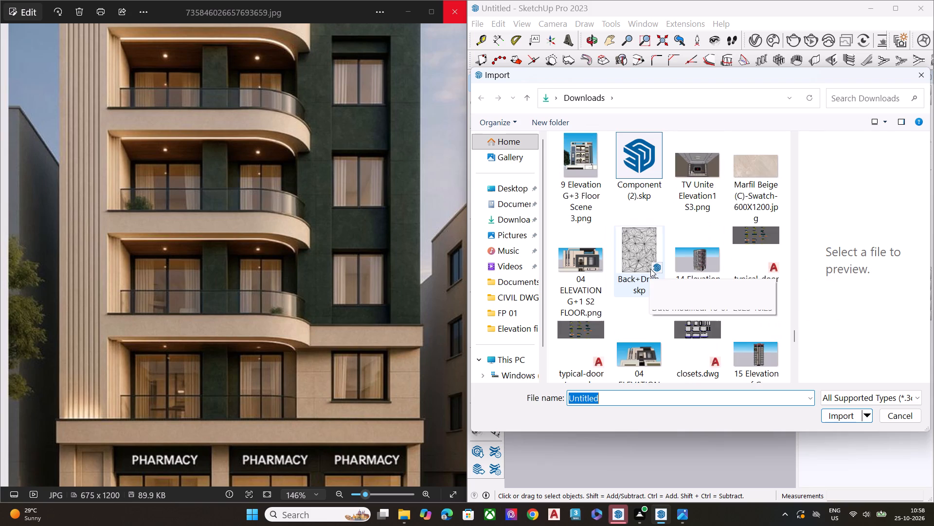
scroll(684, 266, up, 4)
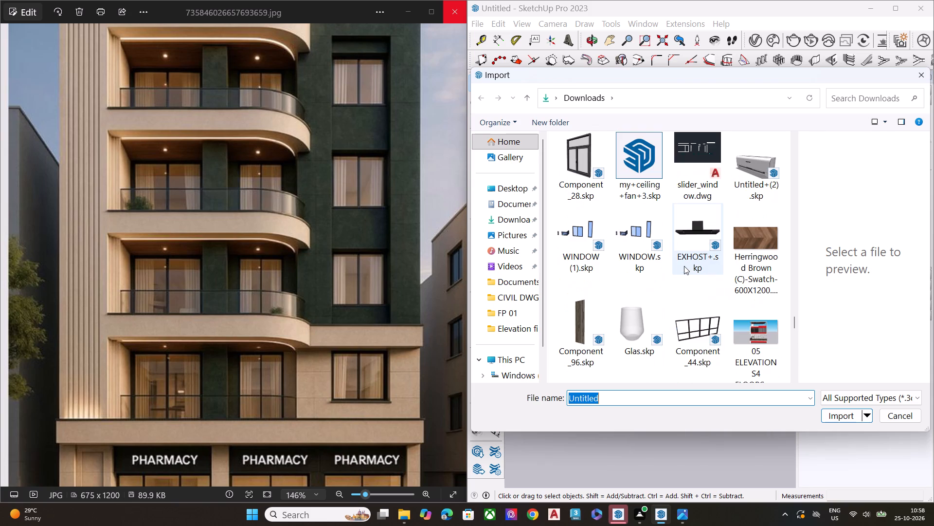
scroll(684, 266, up, 3)
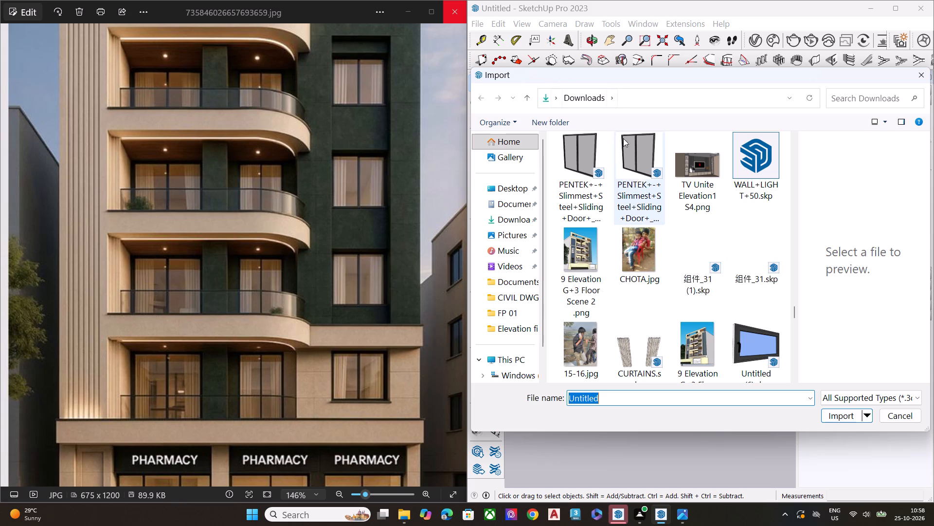
Import the second PENTEK Slimmest Steel Sliding Door file and place it on the ground in front of the building's ground-floor opening.
click(636, 174)
click(836, 417)
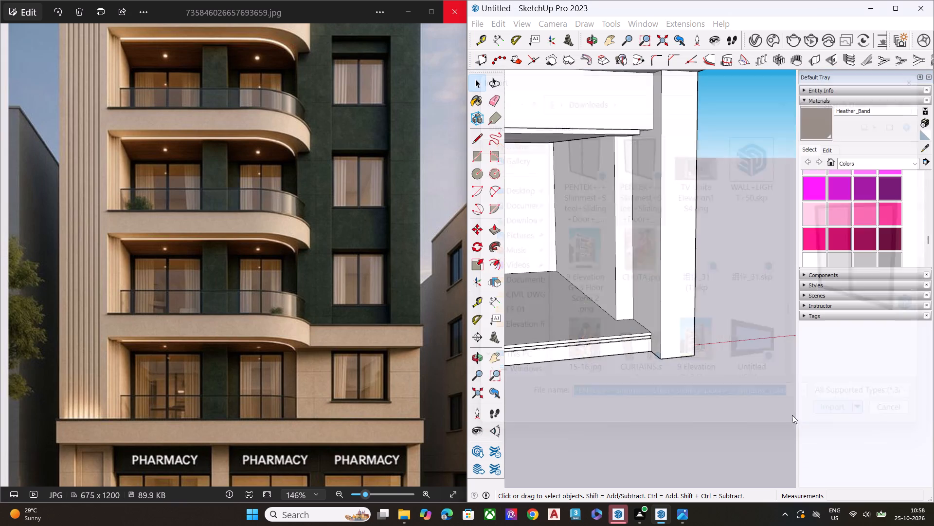
scroll(604, 387, down, 6)
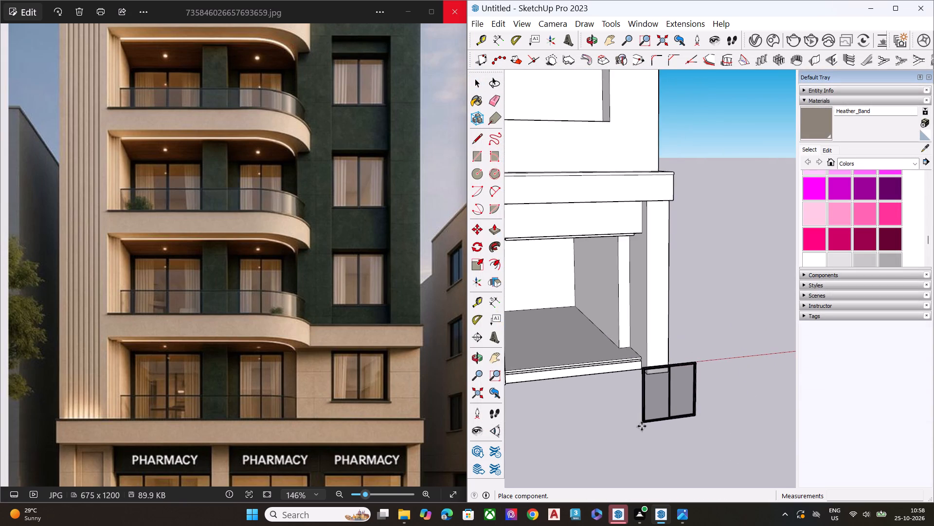
scroll(642, 432, down, 6)
scroll(646, 437, up, 2)
scroll(646, 438, down, 9)
scroll(630, 433, up, 5)
scroll(630, 432, down, 1)
scroll(630, 432, up, 4)
scroll(630, 432, down, 1)
scroll(630, 432, up, 3)
click(622, 417)
Examine the imported two-panel sliding door's frame and glass up close from the front, edge and back.
scroll(646, 427, up, 8)
scroll(646, 427, down, 1)
scroll(646, 427, up, 7)
scroll(637, 389, down, 2)
scroll(637, 389, up, 2)
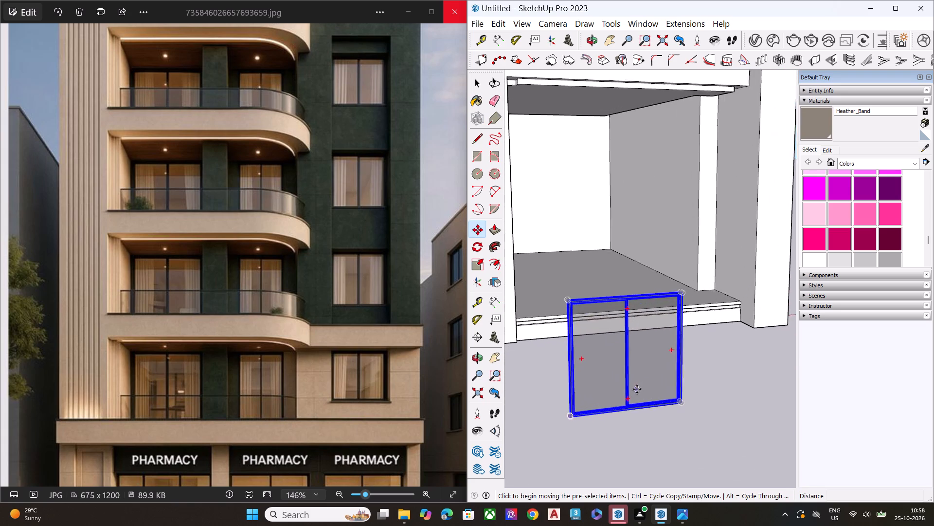
scroll(637, 389, up, 8)
scroll(615, 379, down, 2)
scroll(615, 379, up, 7)
middle_drag(595, 392, 933, 368)
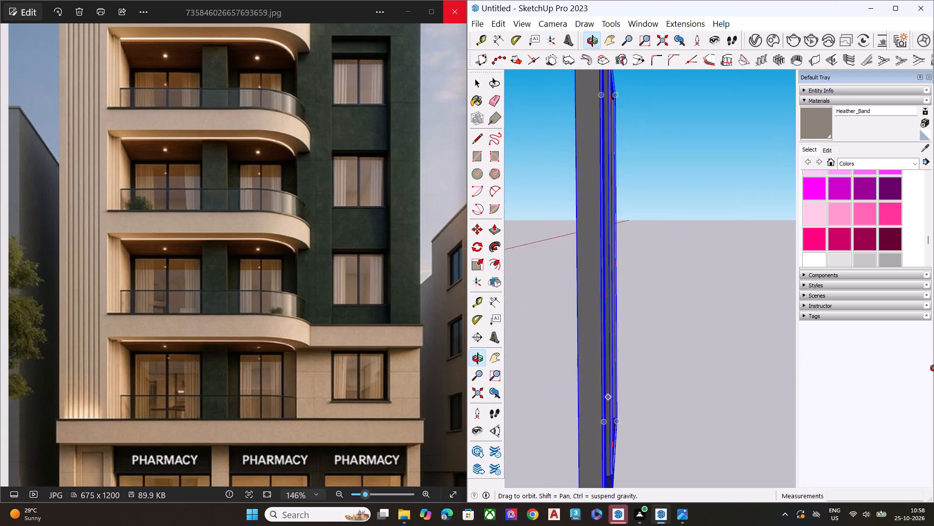
middle_drag(933, 368, 780, 383)
scroll(659, 385, up, 1)
scroll(665, 387, down, 7)
middle_drag(569, 403, 791, 374)
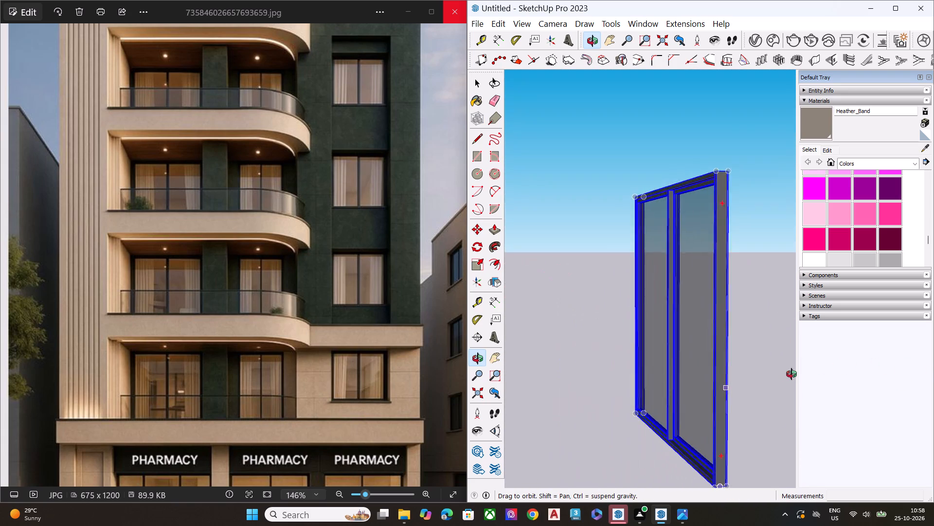
middle_drag(791, 374, 506, 380)
middle_drag(664, 428, 479, 452)
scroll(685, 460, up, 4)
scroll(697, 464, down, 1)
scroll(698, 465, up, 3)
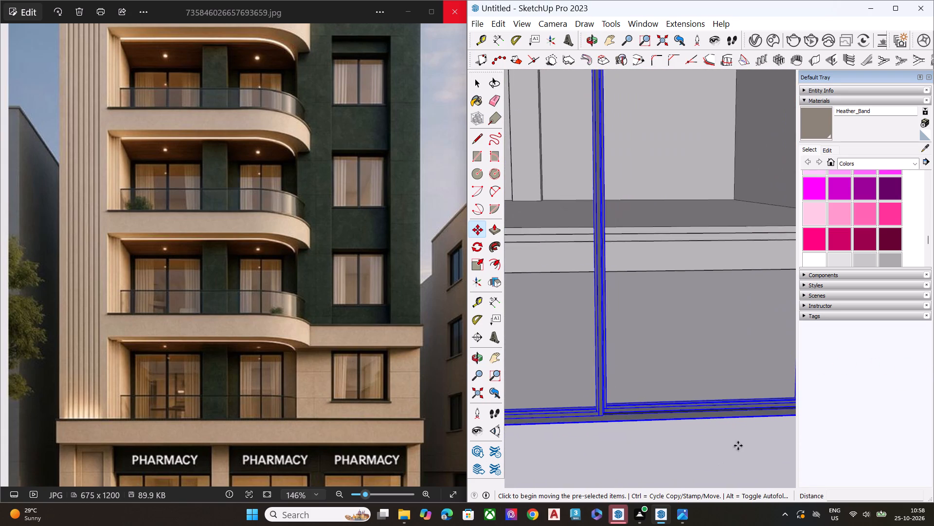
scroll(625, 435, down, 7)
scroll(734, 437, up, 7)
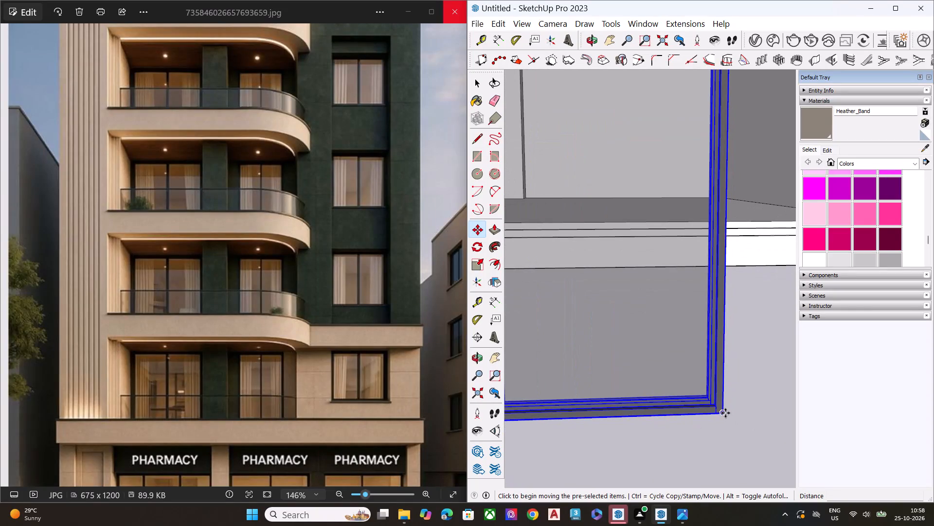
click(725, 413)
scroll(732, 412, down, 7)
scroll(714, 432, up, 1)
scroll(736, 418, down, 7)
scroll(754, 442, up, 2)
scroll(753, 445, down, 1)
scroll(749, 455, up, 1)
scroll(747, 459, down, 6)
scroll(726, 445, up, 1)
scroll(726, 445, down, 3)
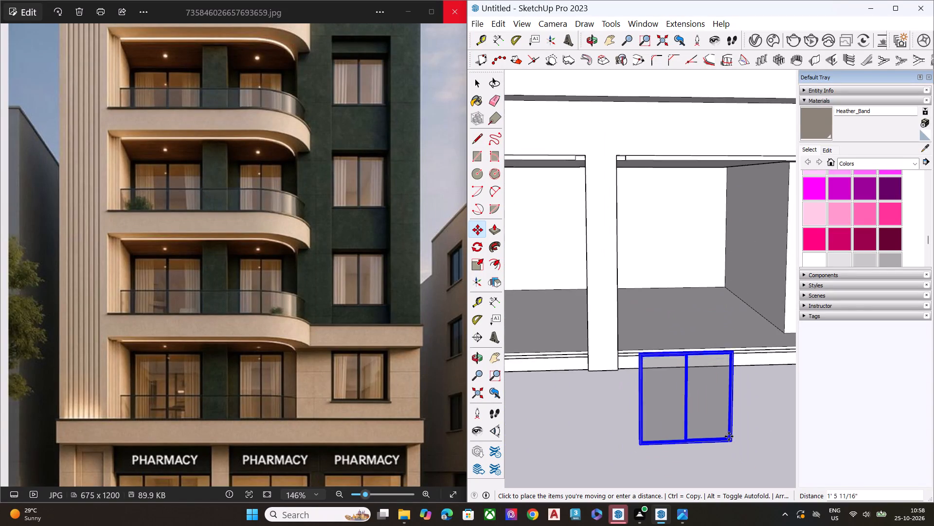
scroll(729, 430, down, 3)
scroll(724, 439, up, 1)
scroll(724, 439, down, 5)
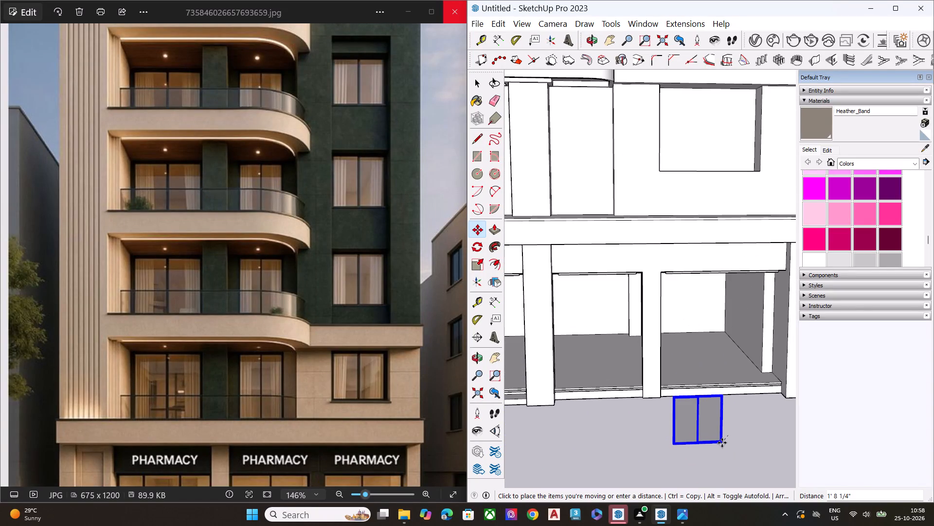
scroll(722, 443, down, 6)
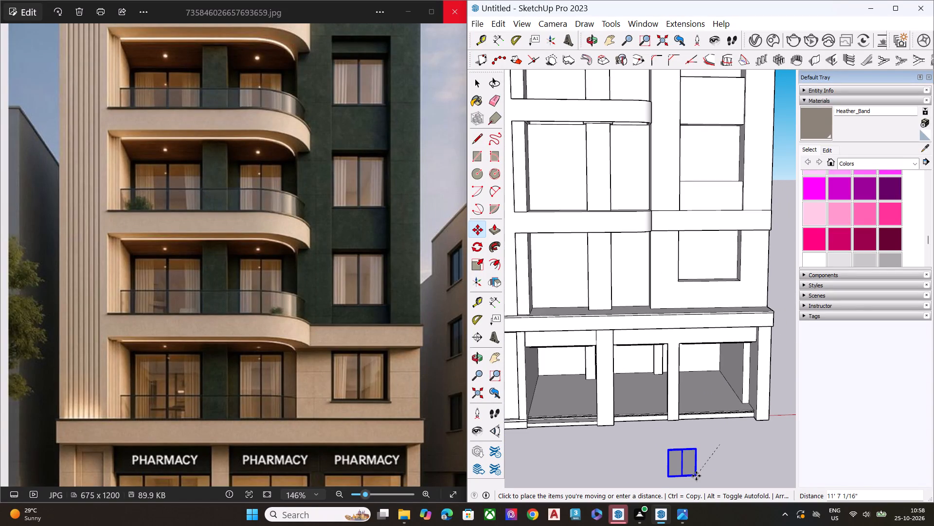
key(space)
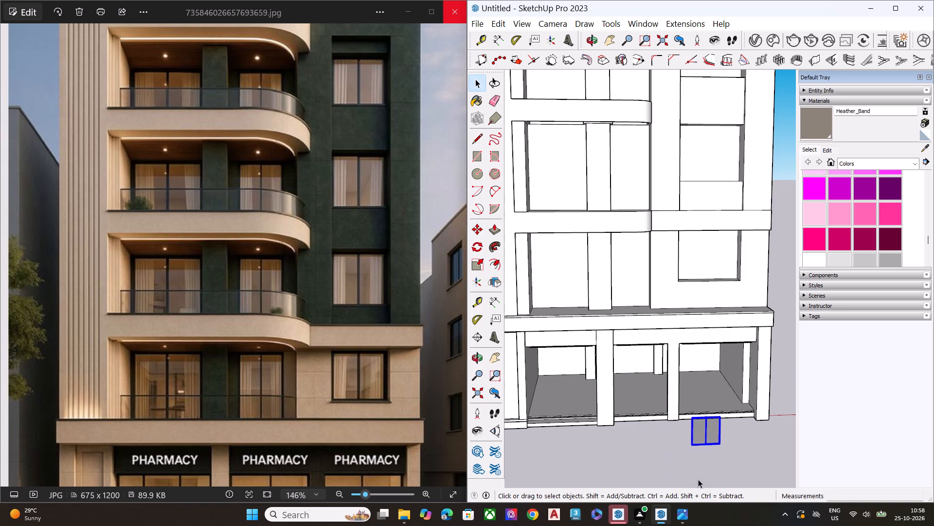
Push the back face of the lowest window recess above the shops inward by about 2' 4".
scroll(704, 245, up, 3)
scroll(698, 233, down, 2)
scroll(698, 233, up, 3)
right_click(698, 233)
middle_drag(703, 276, 663, 217)
scroll(656, 353, up, 1)
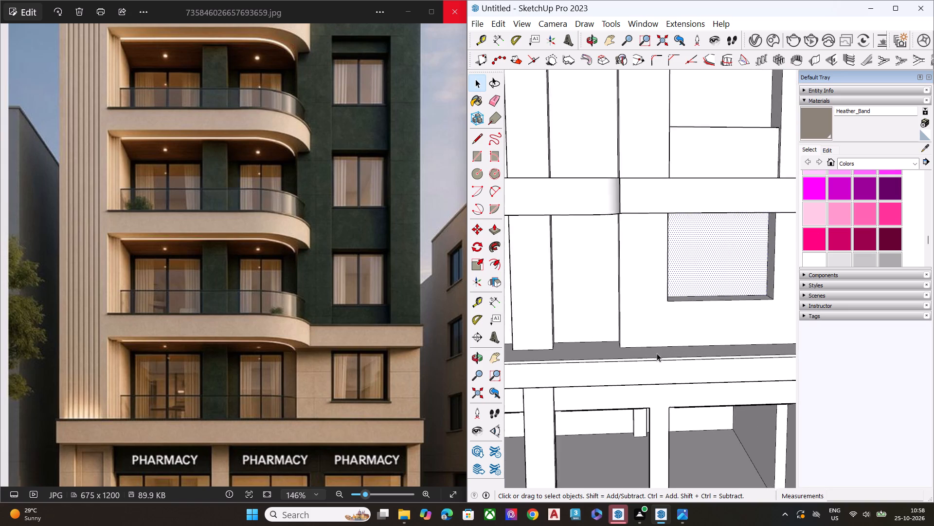
scroll(657, 353, down, 2)
scroll(640, 350, up, 2)
scroll(603, 343, down, 2)
scroll(698, 329, up, 2)
scroll(698, 329, down, 7)
click(749, 319)
middle_drag(717, 331, 586, 252)
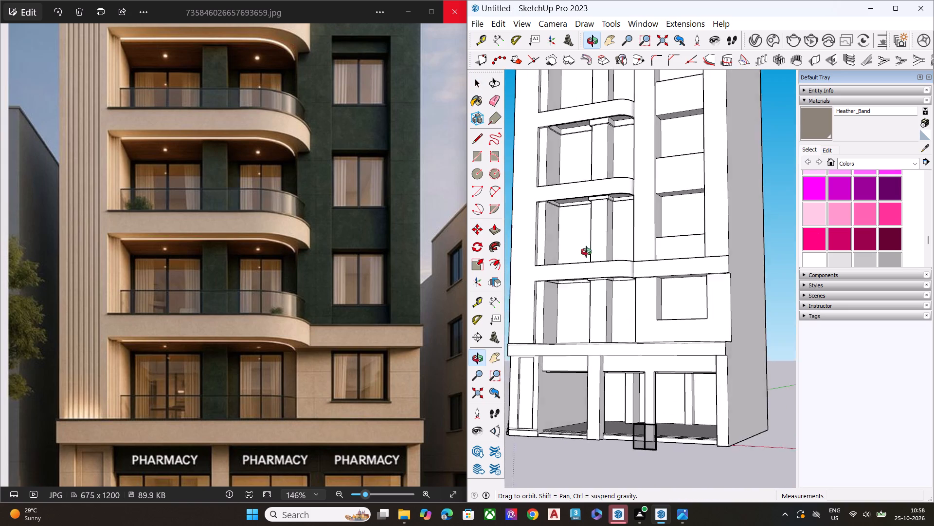
middle_drag(586, 252, 592, 241)
scroll(653, 273, up, 6)
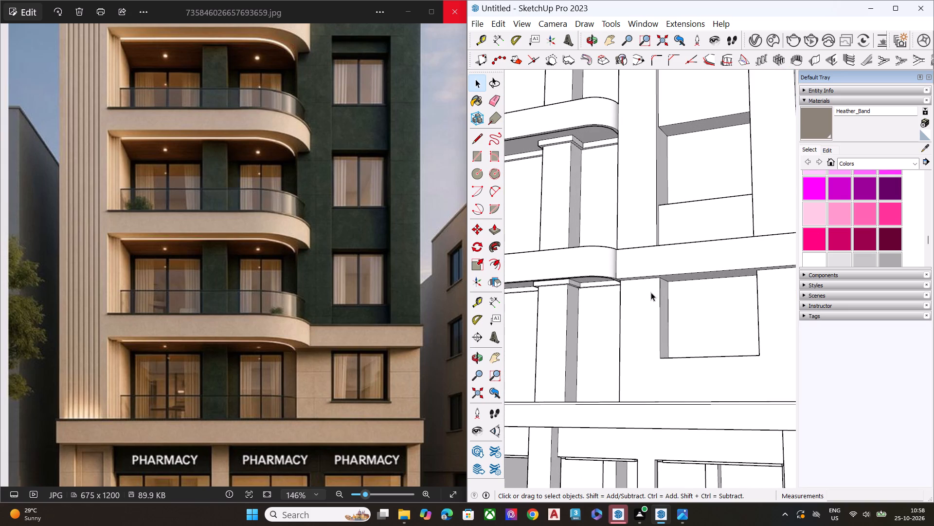
scroll(666, 302, up, 5)
scroll(669, 300, down, 1)
scroll(679, 299, up, 3)
middle_drag(685, 312, 642, 301)
scroll(750, 338, up, 1)
click(752, 338)
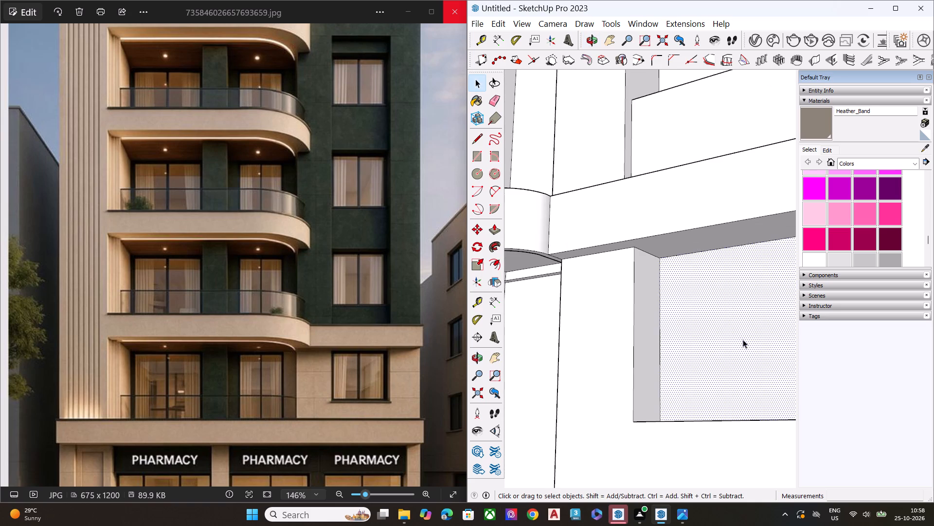
scroll(588, 329, down, 5)
scroll(575, 329, up, 1)
scroll(574, 329, down, 6)
middle_drag(632, 345, 585, 287)
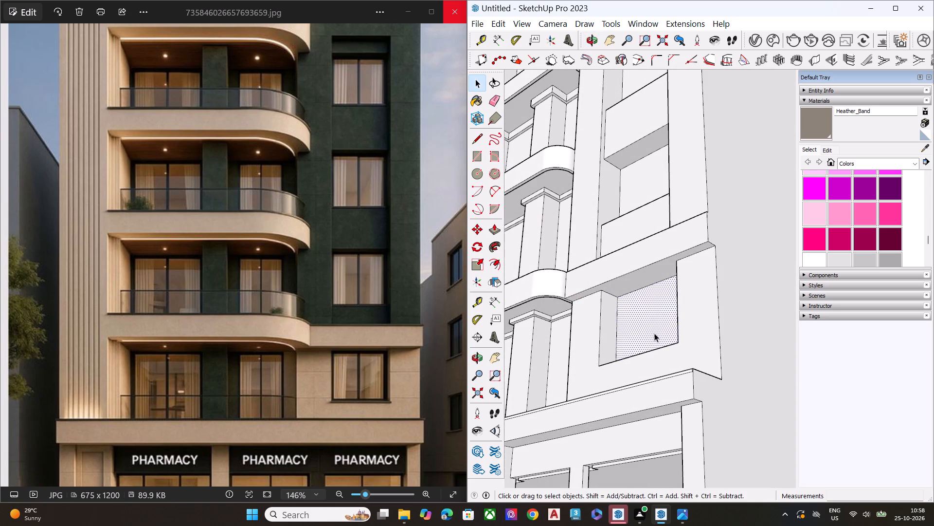
middle_drag(648, 331, 660, 375)
key(p)
click(646, 329)
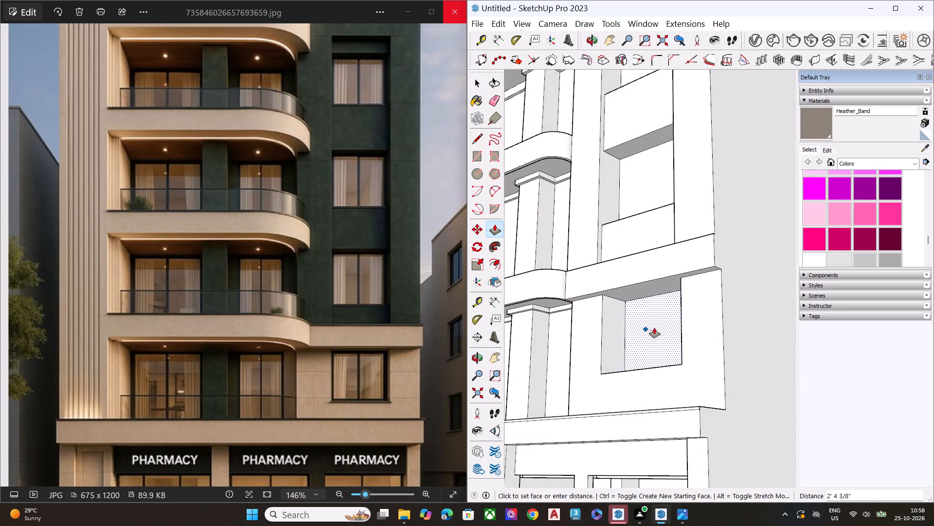
click(654, 328)
key(space)
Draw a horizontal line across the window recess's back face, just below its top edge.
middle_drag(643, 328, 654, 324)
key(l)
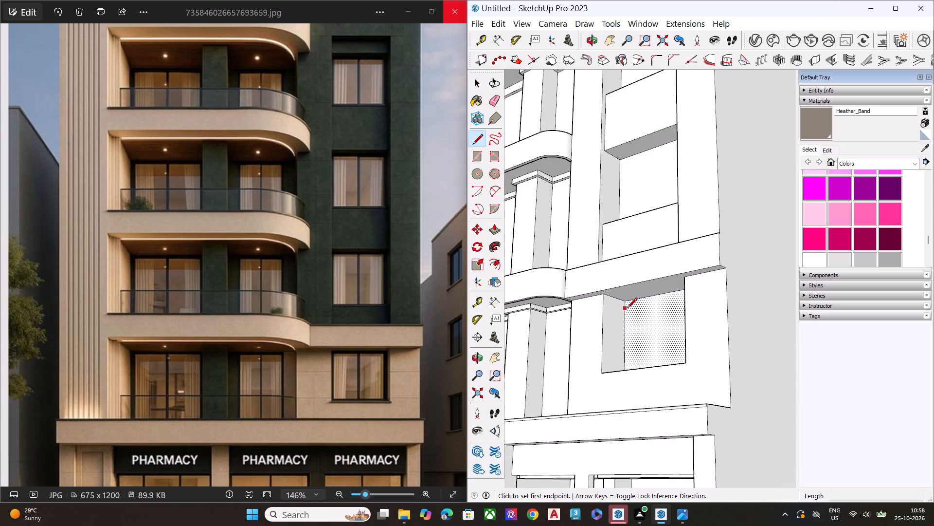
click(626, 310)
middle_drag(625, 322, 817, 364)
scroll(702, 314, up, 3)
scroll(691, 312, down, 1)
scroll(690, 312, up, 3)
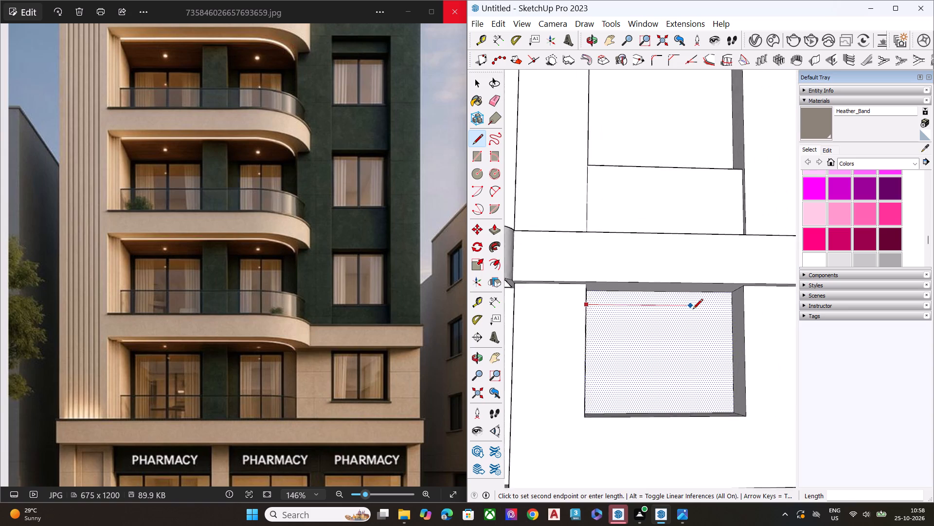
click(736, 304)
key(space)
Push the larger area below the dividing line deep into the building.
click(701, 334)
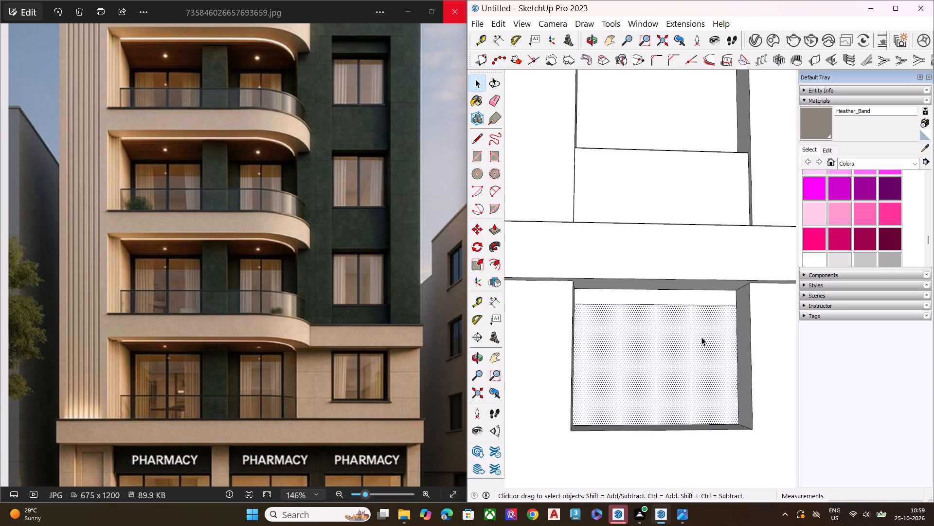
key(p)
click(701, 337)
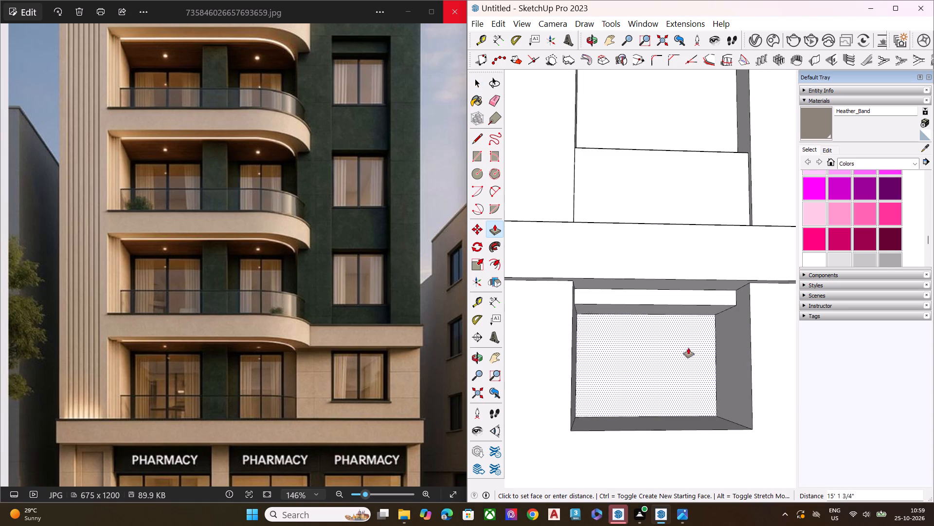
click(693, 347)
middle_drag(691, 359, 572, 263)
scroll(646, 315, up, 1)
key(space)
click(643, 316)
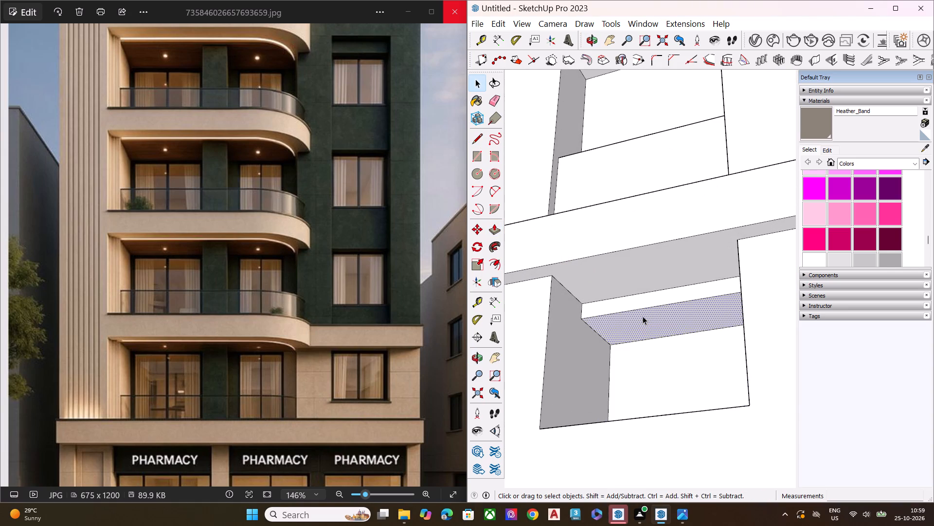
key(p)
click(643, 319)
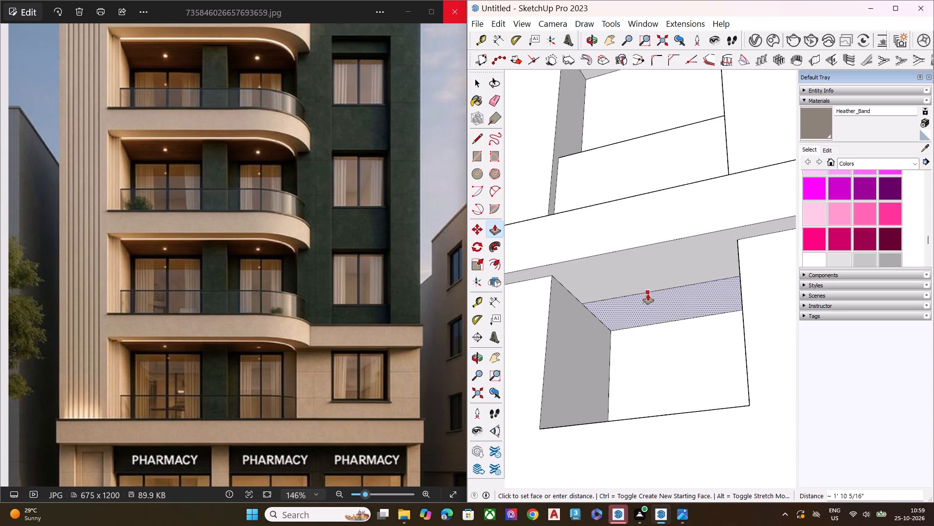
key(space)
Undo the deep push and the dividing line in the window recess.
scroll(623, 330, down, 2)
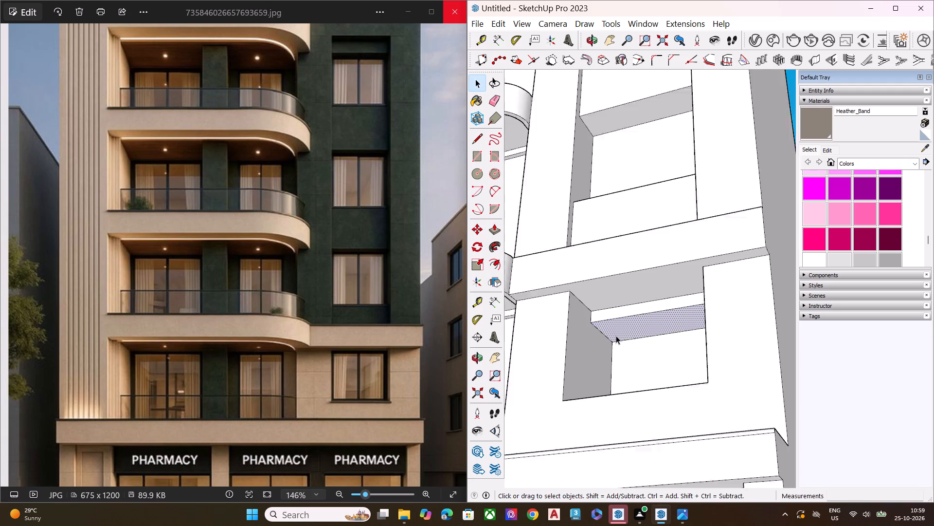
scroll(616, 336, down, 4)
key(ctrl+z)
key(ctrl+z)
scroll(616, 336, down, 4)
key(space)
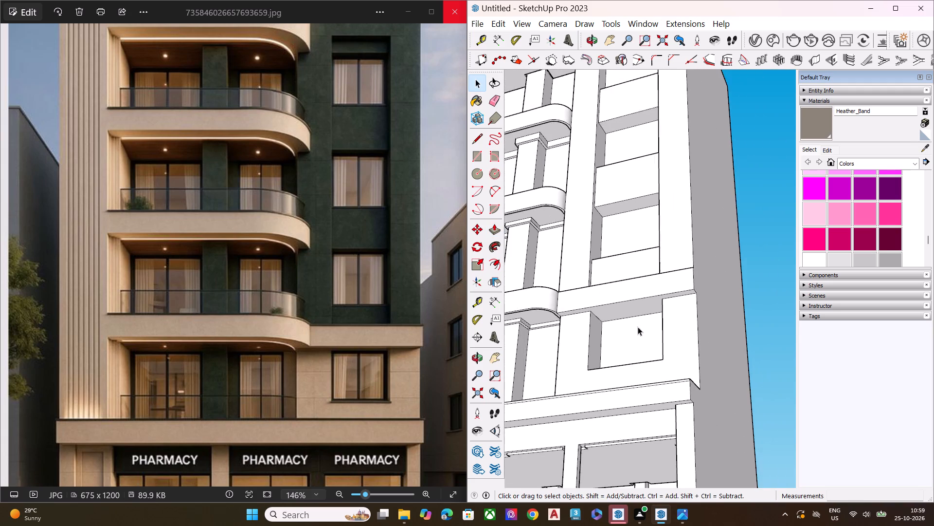
Display the building's hidden back edges as dashed lines.
middle_drag(642, 323, 645, 429)
scroll(643, 429, down, 1)
scroll(645, 357, down, 8)
key(k)
middle_drag(661, 344, 680, 504)
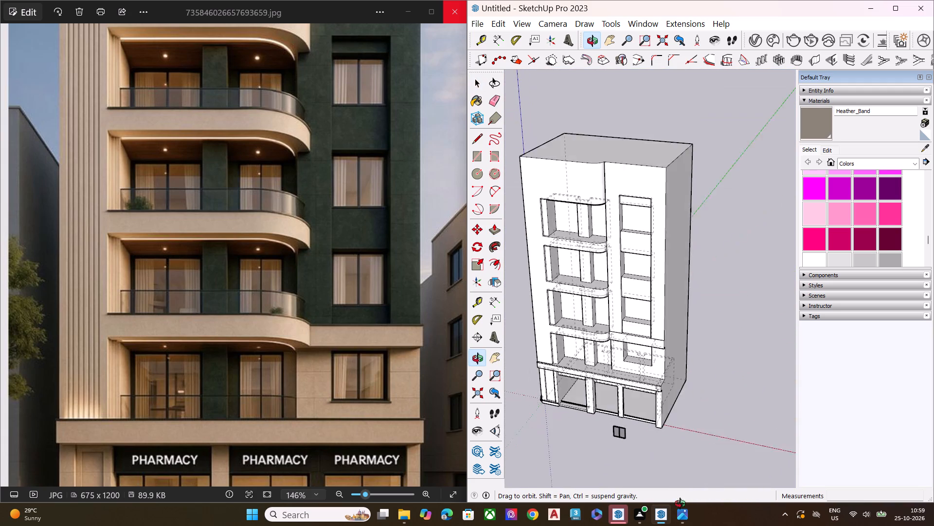
middle_drag(680, 504, 604, 489)
scroll(626, 269, up, 6)
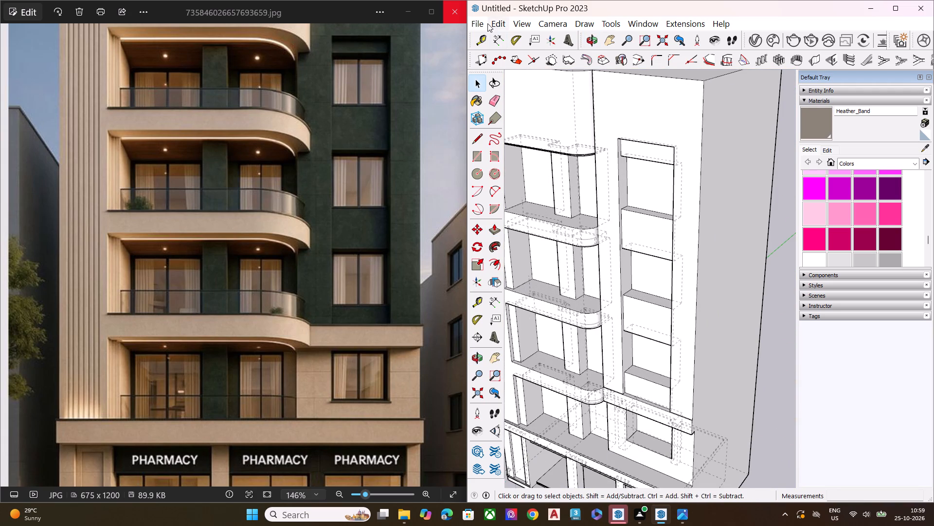
Import White+Curtain+Sketchup.skp from the Downloads folder.
click(484, 26)
double_click(540, 229)
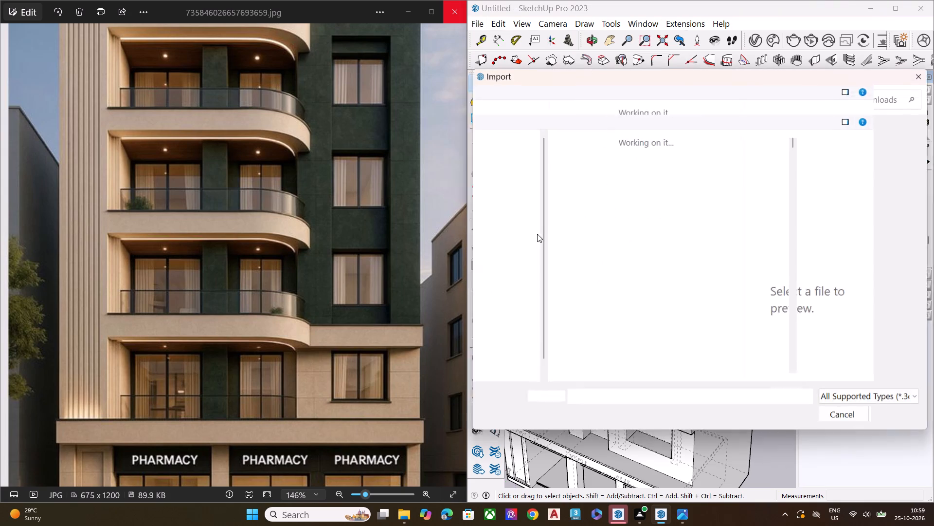
scroll(649, 287, down, 2)
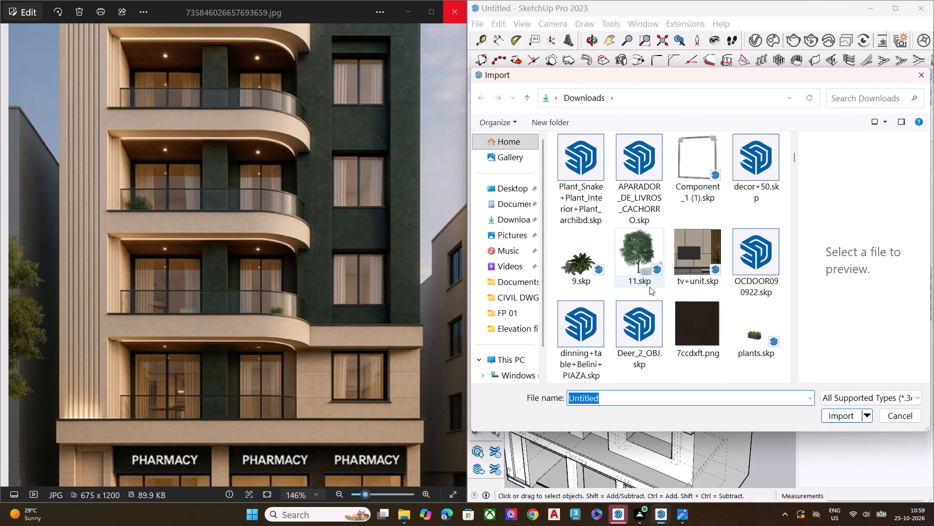
scroll(649, 287, down, 4)
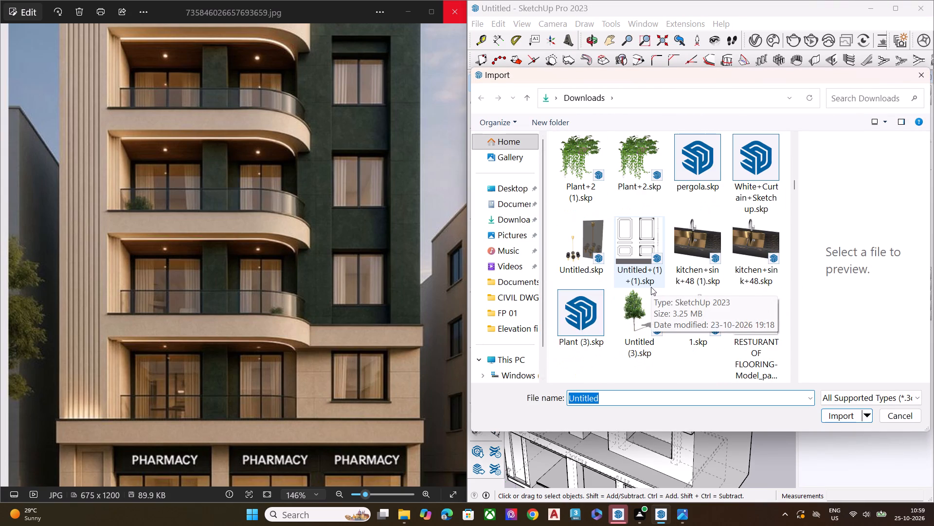
scroll(651, 287, down, 1)
scroll(669, 259, up, 2)
click(755, 312)
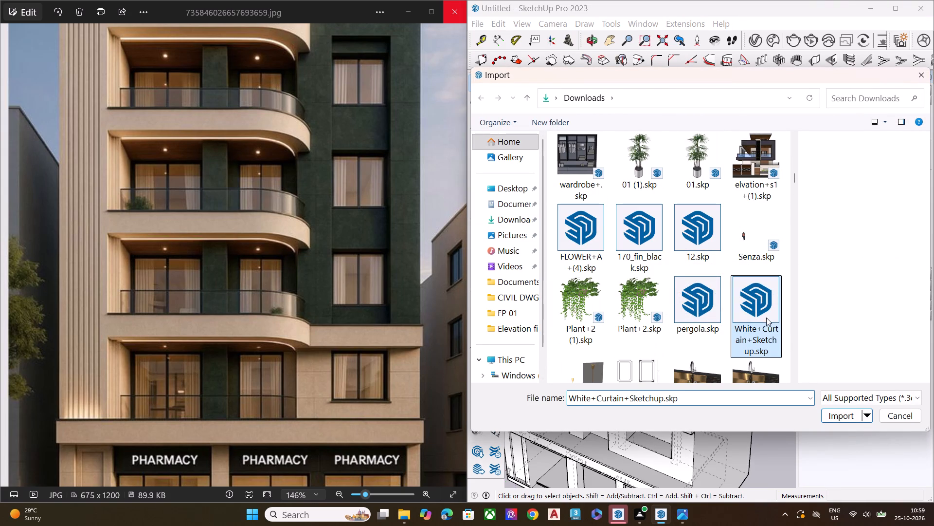
click(833, 414)
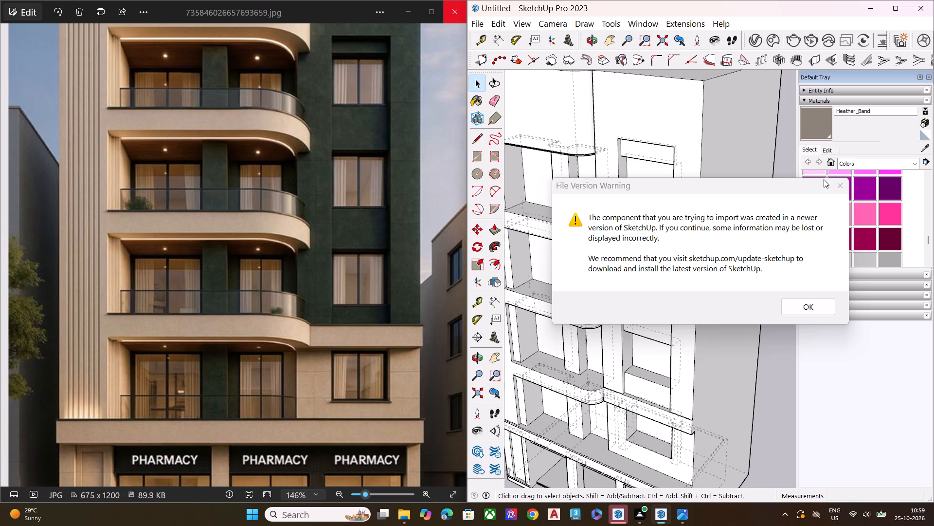
click(801, 306)
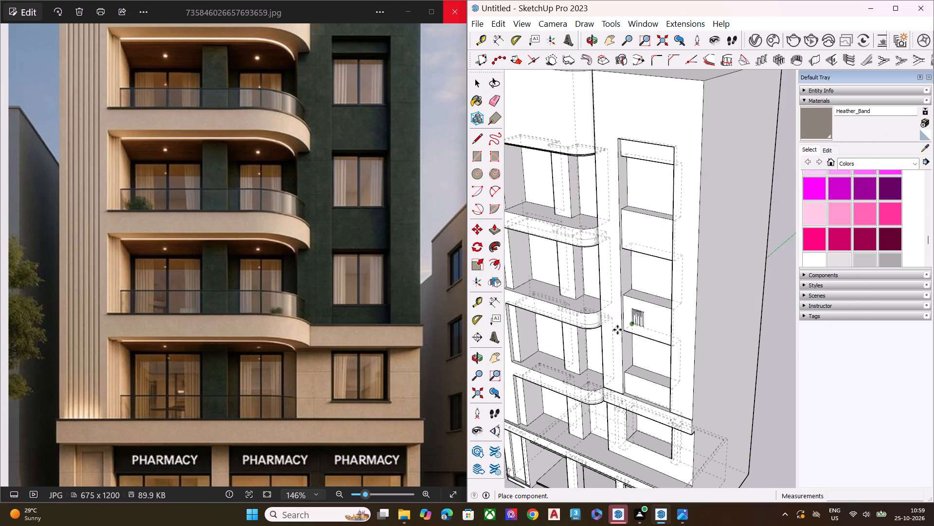
Place the white curtain on the sill of the lowest window recess above the shops, near its inner corner.
scroll(603, 332, down, 2)
scroll(611, 311, up, 7)
scroll(630, 316, down, 1)
scroll(584, 292, down, 8)
scroll(610, 252, up, 1)
scroll(610, 252, down, 1)
scroll(610, 252, up, 1)
scroll(610, 252, down, 5)
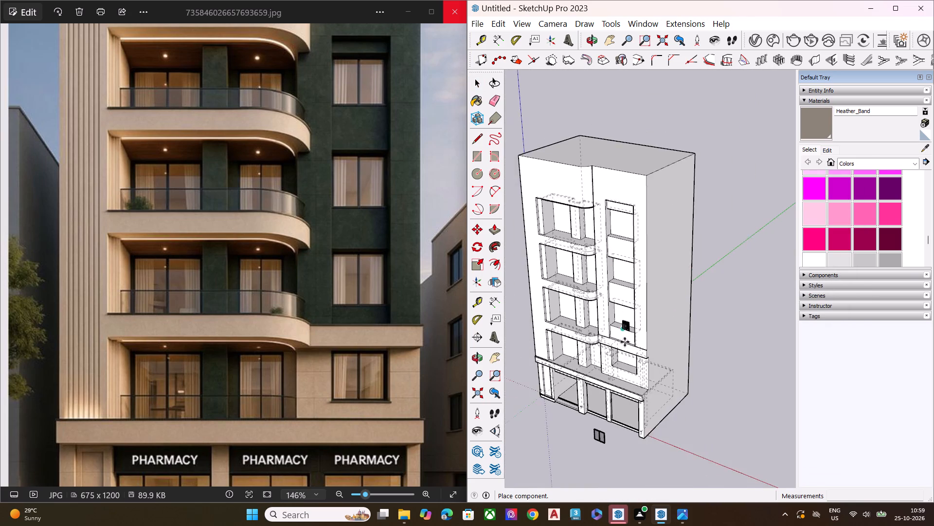
scroll(625, 344, up, 2)
scroll(620, 347, down, 1)
scroll(619, 347, up, 17)
scroll(607, 383, down, 4)
scroll(607, 383, up, 6)
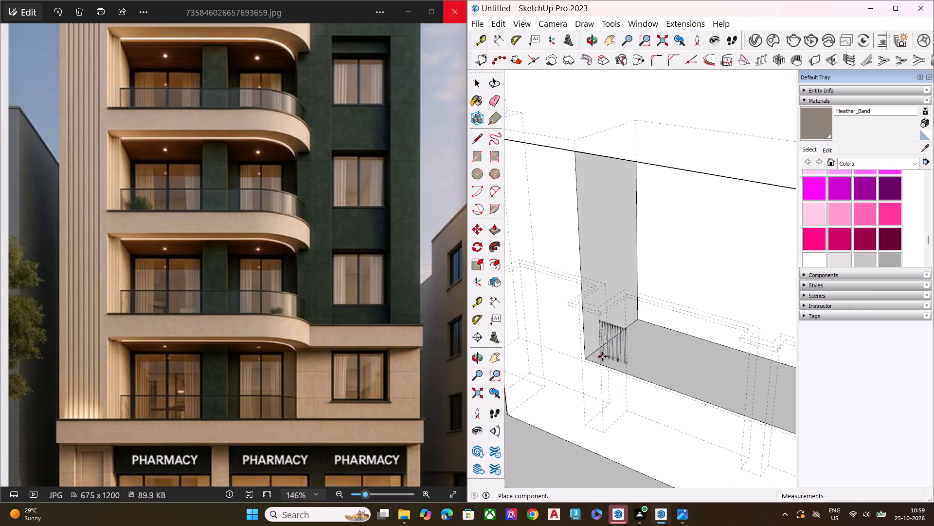
click(602, 357)
scroll(619, 335, up, 2)
scroll(619, 335, down, 1)
scroll(619, 335, up, 1)
scroll(619, 335, down, 1)
scroll(619, 335, up, 4)
key(space)
Move the white curtain out in front of the lowest window recess above the shops, and turn off the dashed hidden back edges.
scroll(622, 334, down, 1)
scroll(622, 334, up, 2)
scroll(621, 334, down, 2)
scroll(621, 334, up, 6)
middle_drag(625, 335, 528, 315)
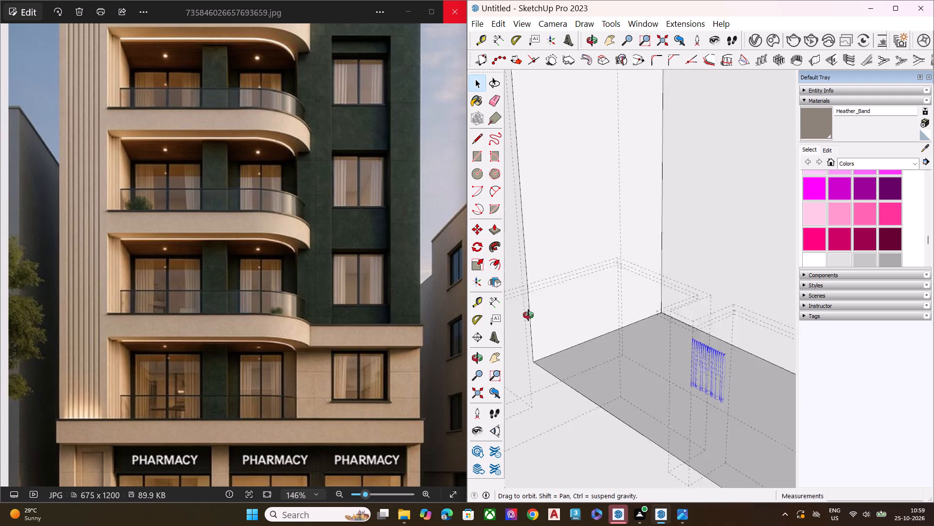
middle_drag(528, 315, 510, 255)
scroll(623, 284, down, 6)
scroll(628, 294, up, 1)
scroll(628, 294, down, 1)
scroll(628, 295, up, 1)
scroll(633, 301, down, 4)
middle_drag(647, 324, 695, 378)
key(m)
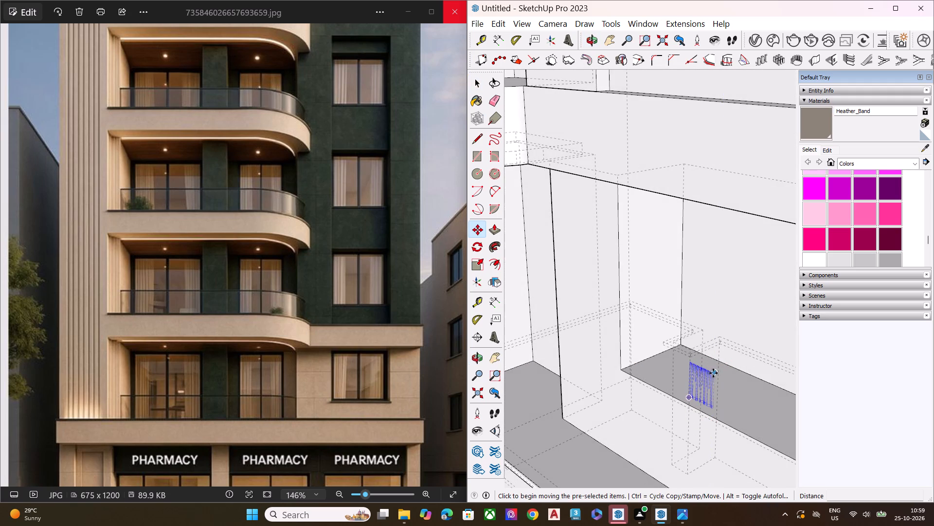
click(714, 374)
key(space)
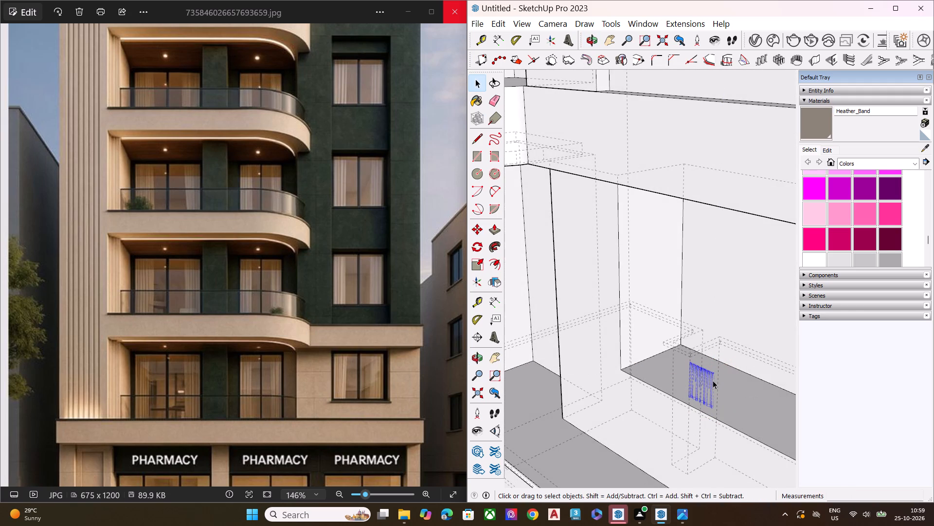
key(m)
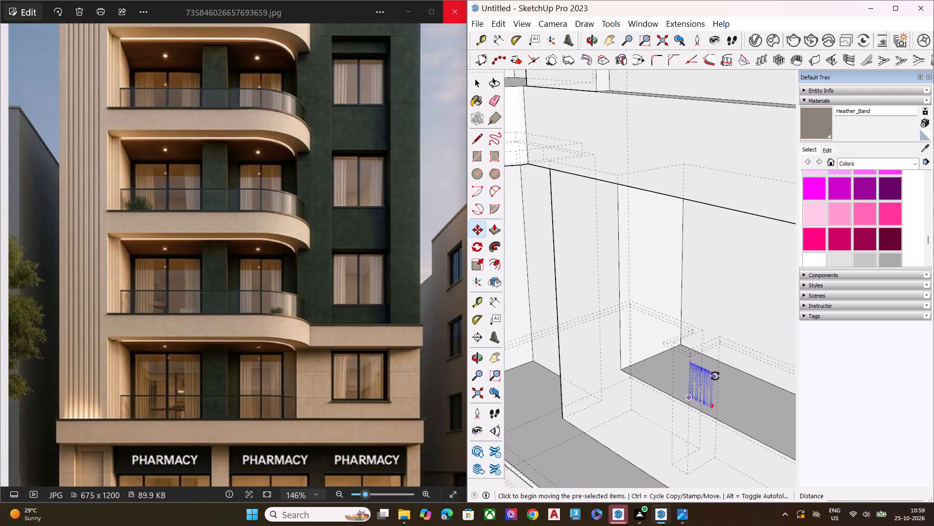
click(713, 383)
scroll(614, 386, down, 6)
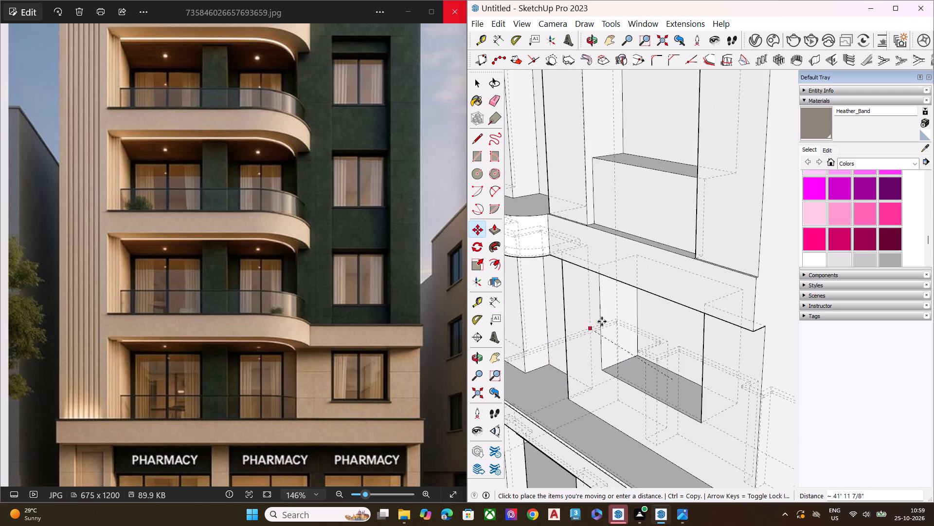
scroll(613, 314, down, 2)
scroll(613, 314, up, 6)
scroll(613, 314, down, 3)
key(k)
scroll(614, 342, down, 7)
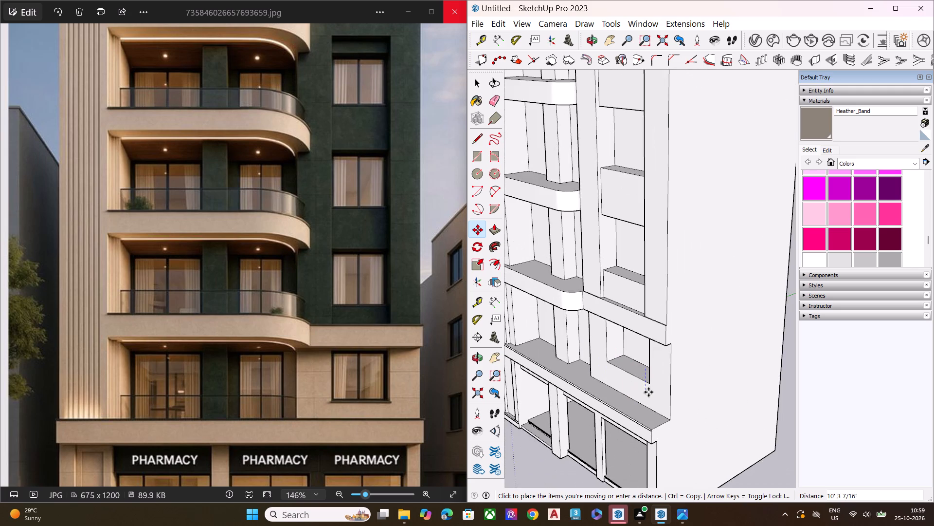
middle_drag(644, 383, 653, 285)
scroll(638, 295, up, 3)
scroll(625, 314, down, 2)
scroll(623, 317, up, 11)
click(600, 308)
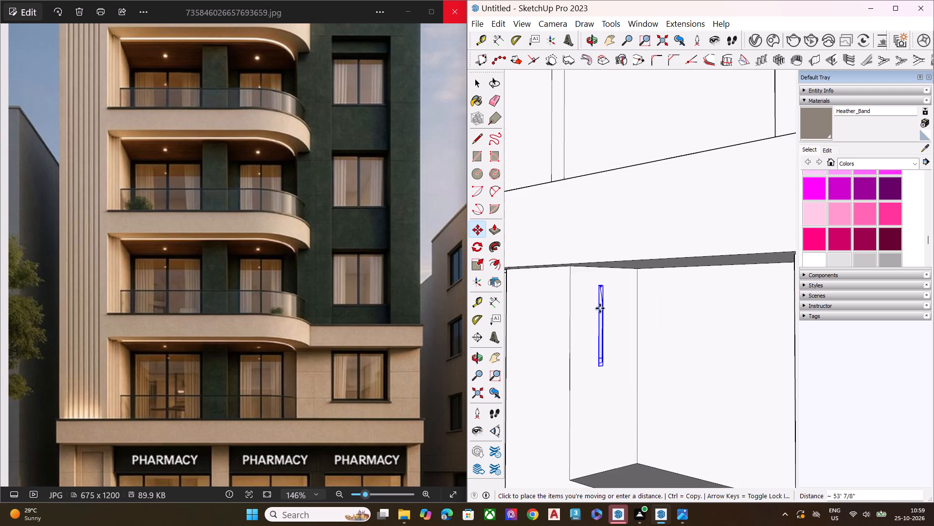
Move the curtain by its top corner onto the lowest window recess's upper front corner, on the side away from the balconies.
scroll(606, 288, up, 1)
scroll(604, 287, down, 1)
scroll(604, 287, up, 11)
scroll(602, 287, down, 1)
scroll(602, 287, up, 7)
click(601, 282)
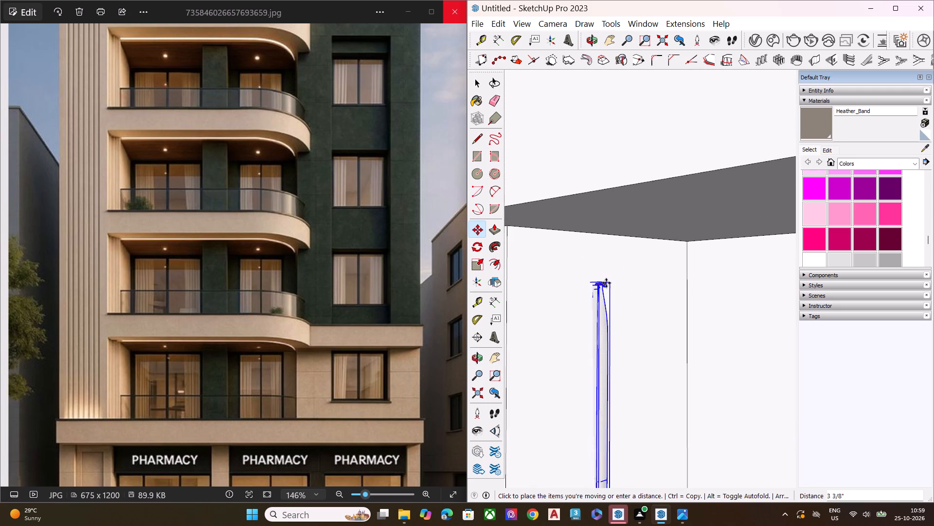
scroll(525, 301, down, 7)
scroll(569, 324, down, 1)
scroll(568, 324, up, 1)
scroll(567, 324, down, 1)
scroll(566, 324, up, 2)
scroll(557, 324, down, 2)
scroll(554, 323, up, 1)
scroll(554, 323, down, 3)
scroll(601, 306, down, 2)
scroll(601, 306, up, 2)
scroll(601, 306, down, 2)
scroll(601, 306, up, 2)
scroll(601, 306, down, 2)
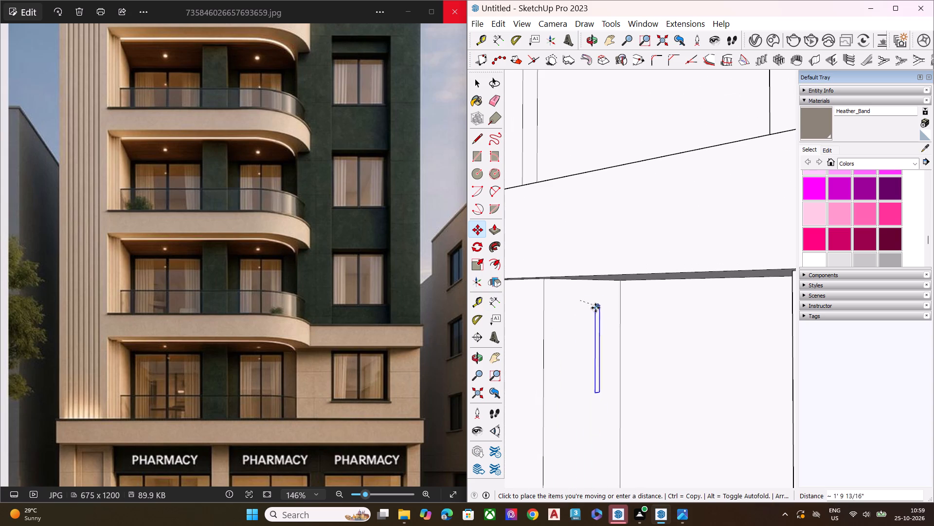
scroll(592, 309, down, 3)
scroll(594, 306, up, 2)
scroll(597, 299, down, 3)
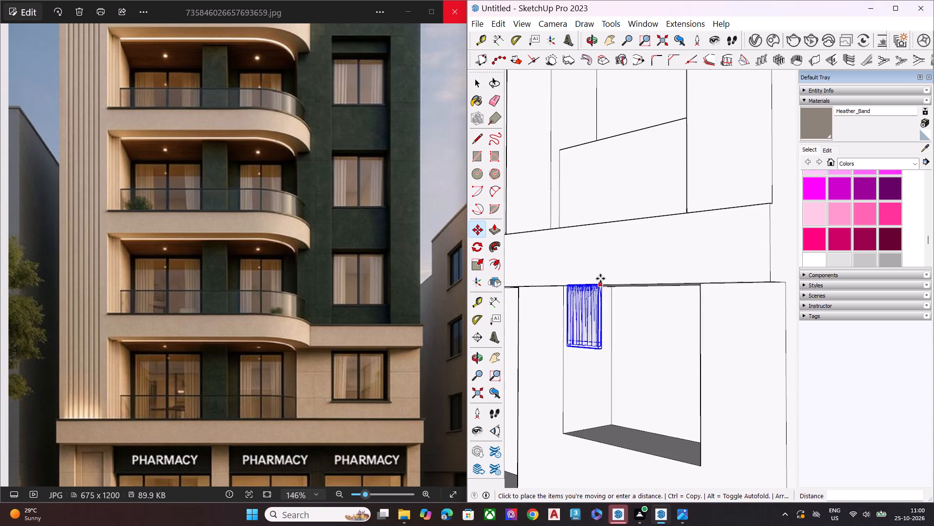
middle_drag(611, 304, 884, 207)
scroll(741, 244, down, 1)
scroll(741, 244, up, 1)
scroll(741, 244, down, 4)
scroll(741, 245, up, 1)
scroll(741, 246, down, 2)
scroll(741, 246, up, 1)
scroll(734, 252, down, 5)
scroll(657, 243, up, 1)
scroll(656, 244, down, 1)
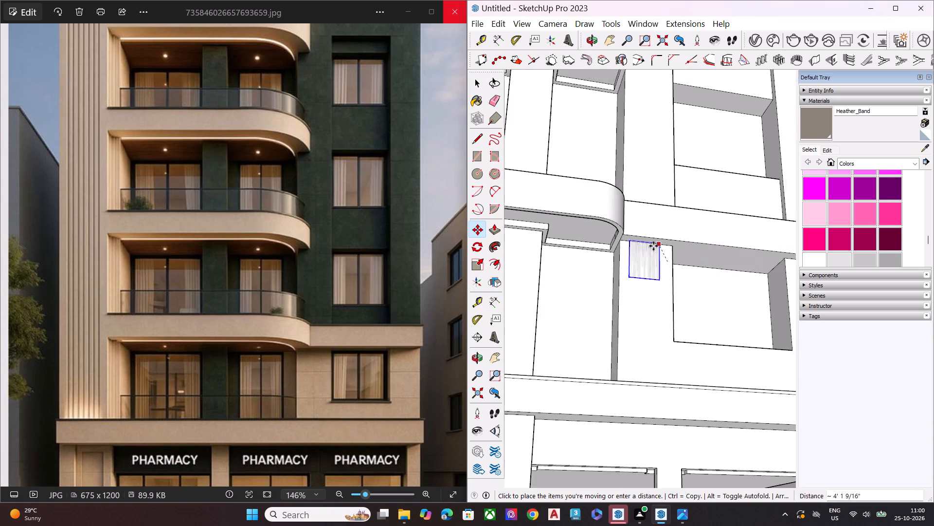
scroll(653, 246, down, 2)
scroll(721, 268, up, 2)
scroll(725, 267, down, 1)
scroll(726, 267, up, 1)
scroll(727, 267, down, 3)
scroll(732, 267, up, 6)
scroll(758, 261, down, 1)
scroll(758, 261, up, 6)
scroll(745, 263, down, 1)
scroll(745, 263, up, 1)
scroll(745, 263, down, 1)
scroll(745, 263, up, 1)
scroll(745, 263, down, 1)
scroll(745, 263, up, 2)
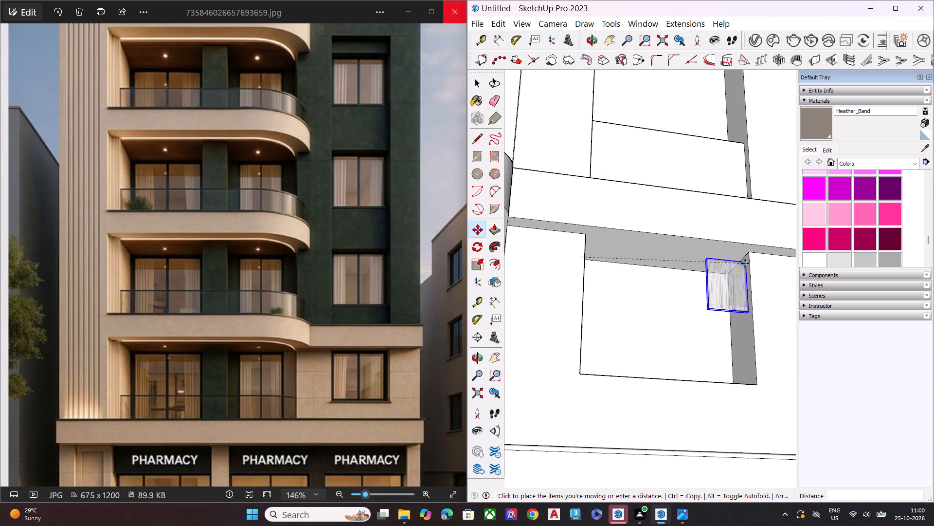
scroll(745, 260, up, 2)
scroll(745, 260, down, 2)
scroll(745, 260, up, 2)
scroll(745, 260, down, 1)
scroll(745, 260, up, 5)
scroll(745, 260, down, 1)
scroll(745, 260, up, 10)
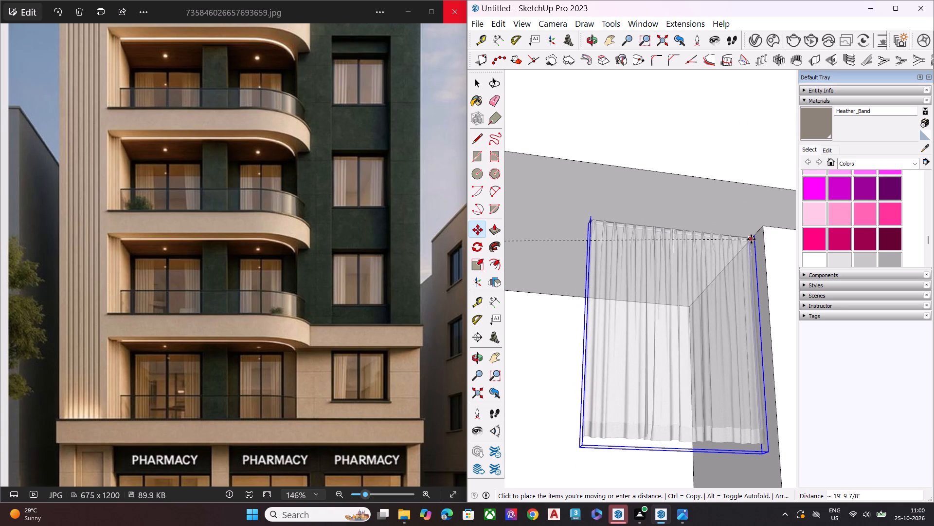
click(751, 239)
Scale the curtain uniformly by 2.50 from its fixed top corner so it reaches down to the window sill.
middle_drag(726, 258, 444, 322)
scroll(621, 296, up, 1)
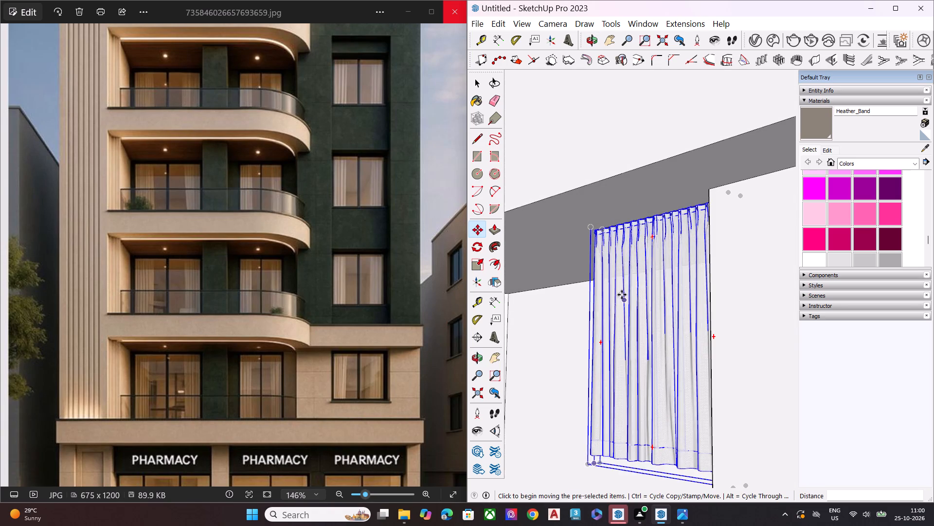
scroll(650, 269, down, 7)
middle_drag(672, 291, 726, 335)
key(s)
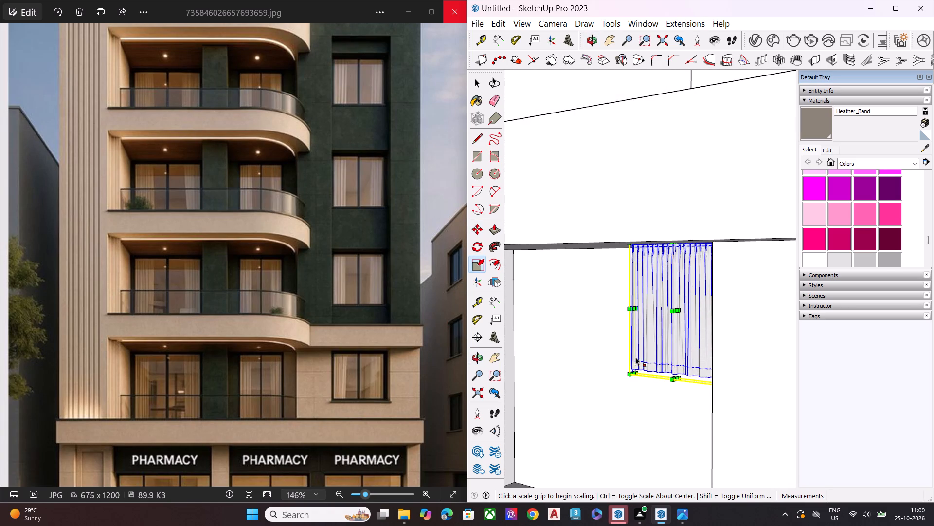
click(626, 378)
scroll(647, 367, down, 2)
scroll(647, 368, up, 3)
scroll(645, 370, down, 2)
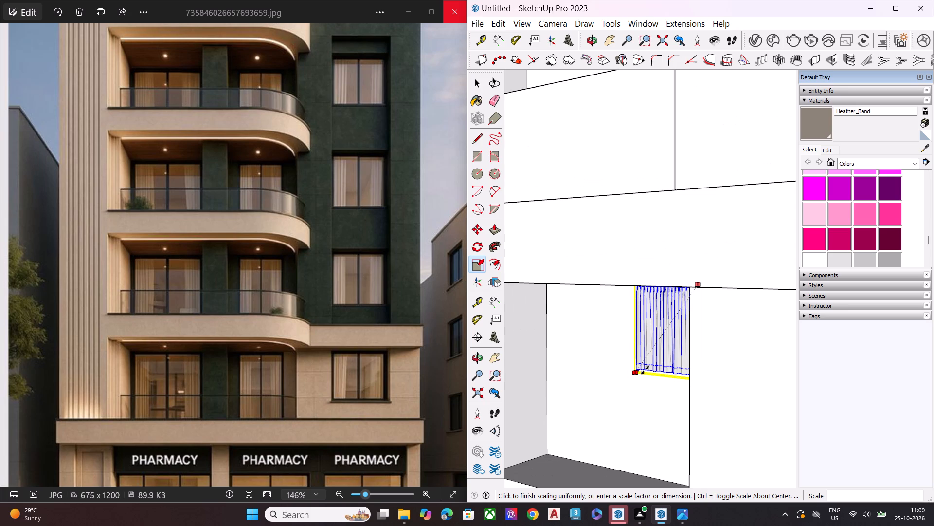
scroll(645, 370, down, 8)
scroll(595, 405, up, 5)
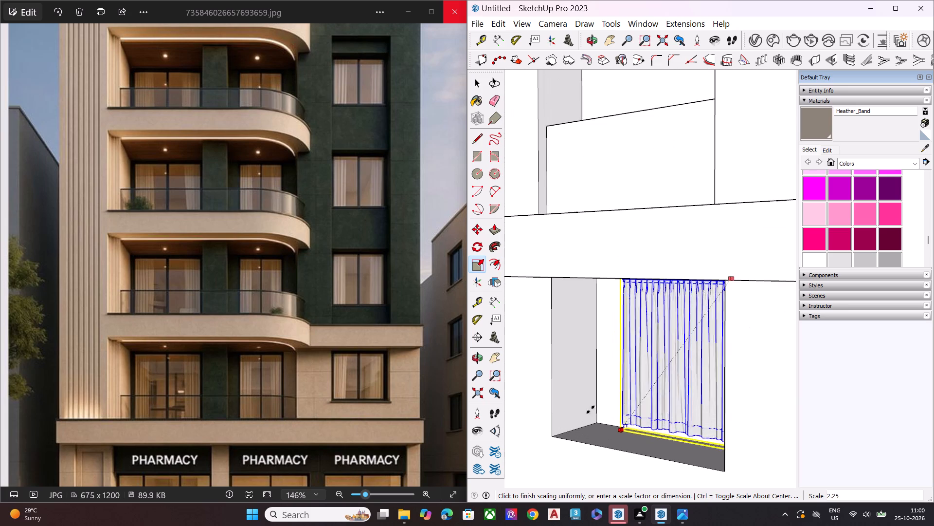
click(612, 450)
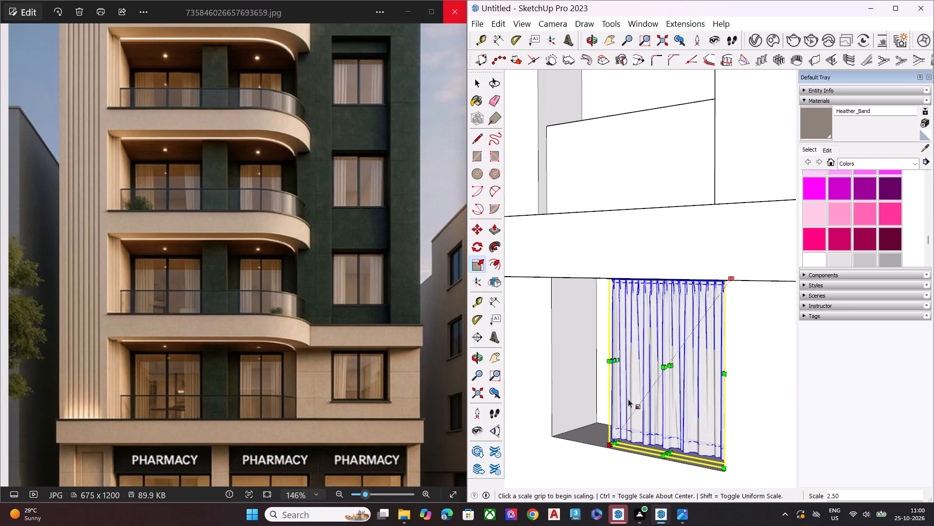
Move the enlarged curtain by its top corner slightly inward from the façade face, into the window recess.
middle_drag(635, 391, 775, 392)
scroll(596, 349, down, 5)
scroll(484, 138, down, 4)
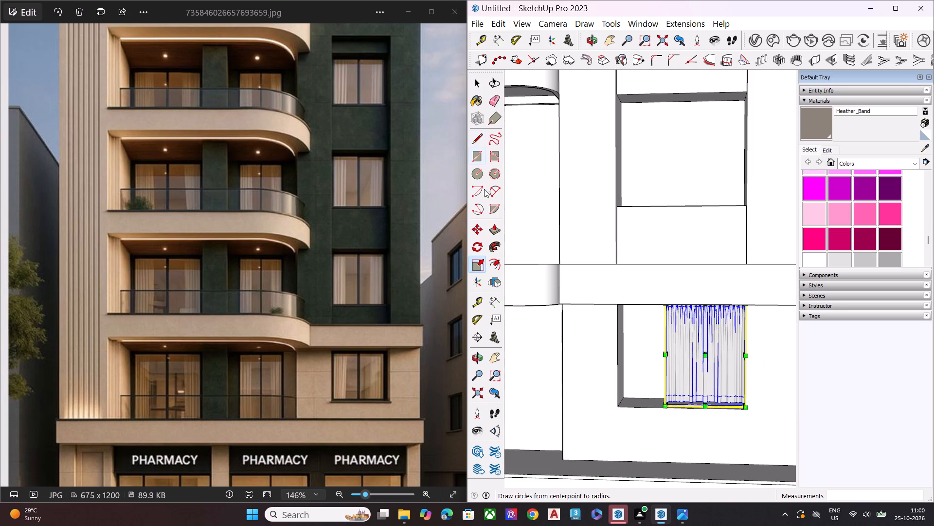
scroll(484, 189, down, 2)
scroll(642, 186, down, 5)
scroll(657, 212, up, 1)
scroll(657, 231, down, 2)
middle_drag(656, 285, 753, 294)
scroll(754, 293, up, 4)
scroll(752, 297, down, 1)
scroll(751, 300, up, 5)
middle_drag(607, 314, 690, 295)
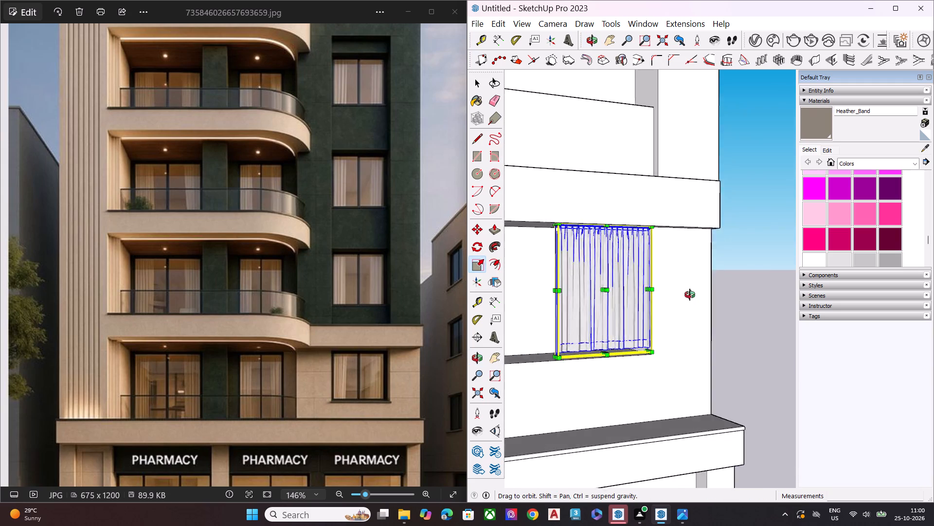
middle_drag(690, 295, 719, 273)
middle_drag(586, 278, 612, 207)
scroll(608, 242, up, 4)
scroll(606, 248, down, 1)
scroll(606, 248, up, 4)
scroll(606, 248, down, 1)
scroll(606, 248, up, 1)
scroll(668, 266, up, 3)
middle_click(671, 262)
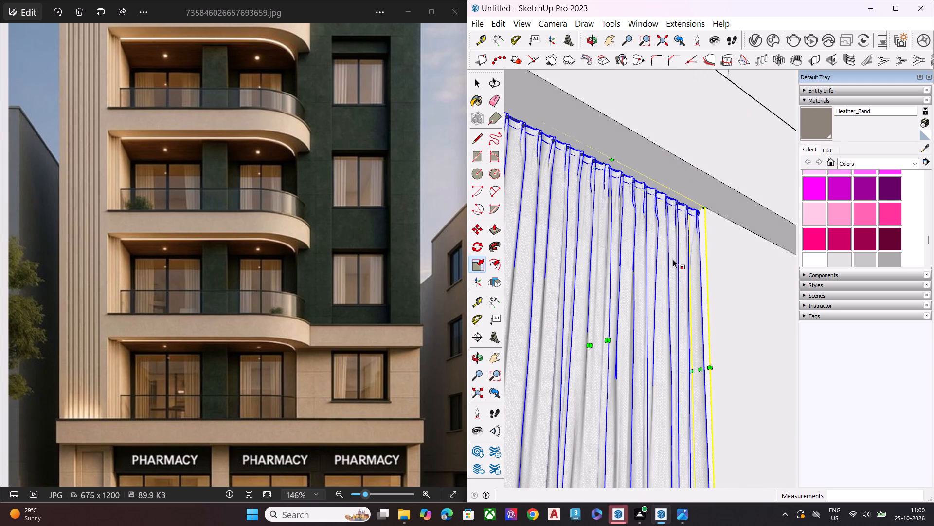
key(comma)
key(m)
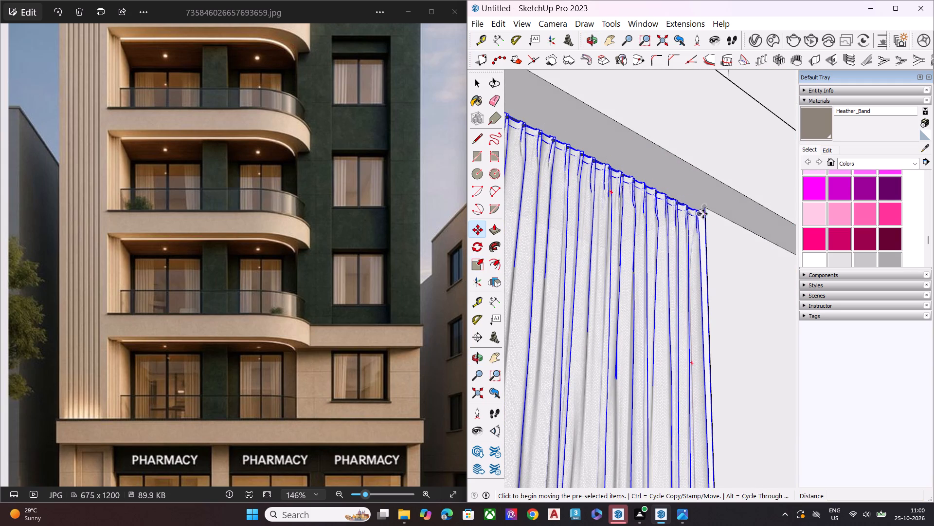
click(707, 208)
click(691, 215)
key(space)
Stretch the curtain's width across the lowest window recess to the side wall nearest the balconies.
scroll(690, 218, down, 9)
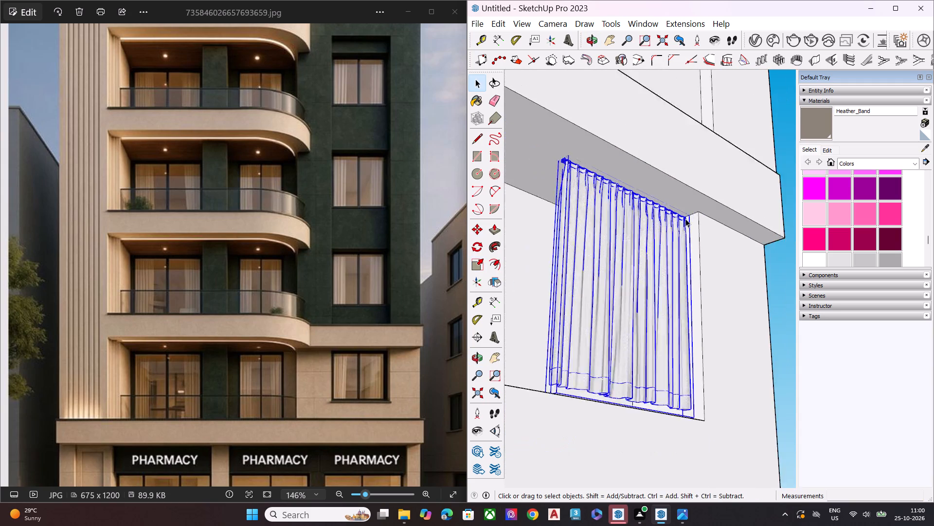
middle_drag(654, 232, 662, 272)
key(s)
scroll(638, 276, up, 4)
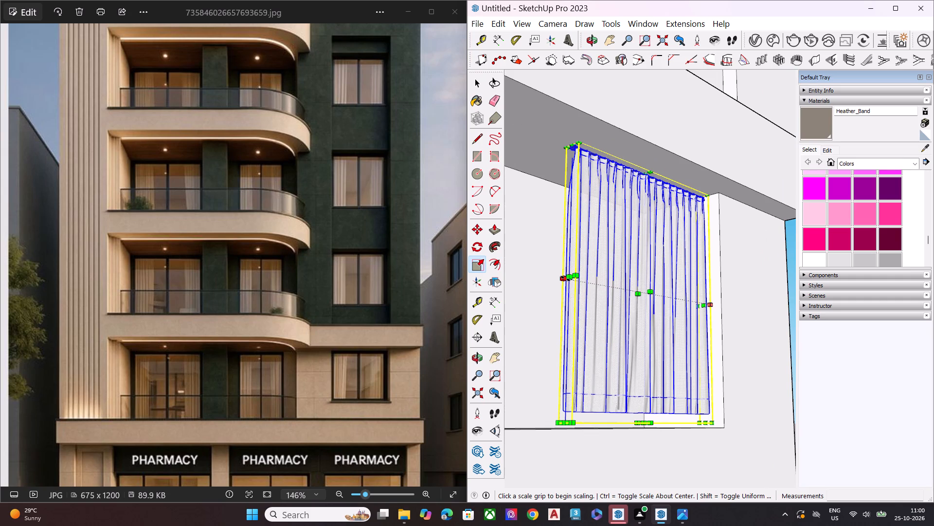
click(568, 278)
scroll(566, 277, down, 10)
middle_drag(597, 280, 526, 302)
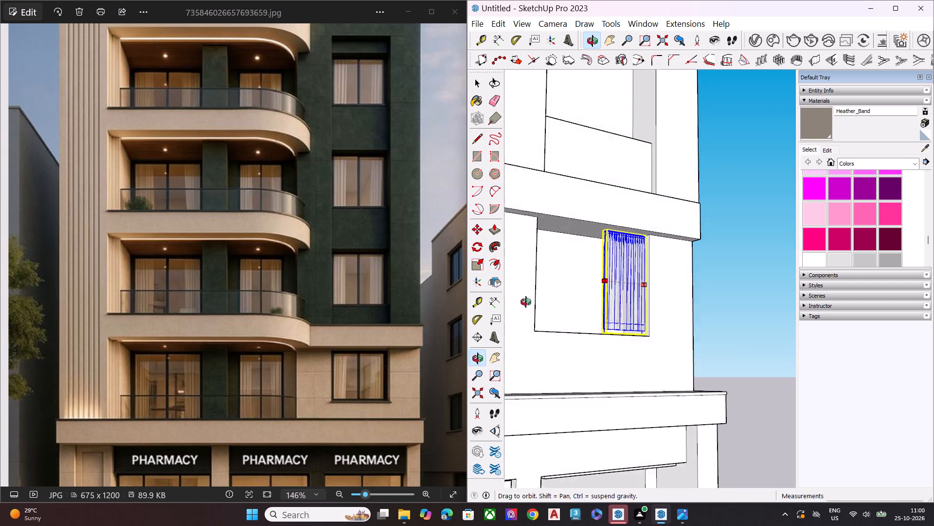
middle_drag(526, 302, 441, 317)
scroll(609, 282, up, 1)
scroll(609, 282, down, 1)
scroll(609, 282, up, 4)
scroll(607, 282, down, 2)
scroll(606, 283, up, 6)
scroll(636, 268, down, 4)
scroll(637, 270, up, 1)
scroll(638, 275, down, 4)
middle_drag(656, 293, 550, 321)
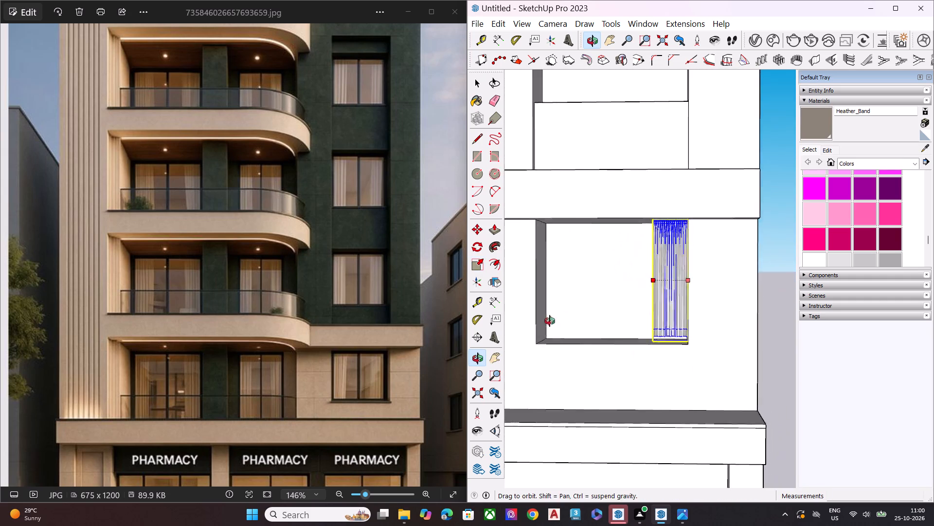
middle_drag(550, 321, 527, 325)
scroll(530, 300, up, 2)
scroll(538, 288, down, 1)
scroll(538, 288, up, 4)
click(544, 280)
key(space)
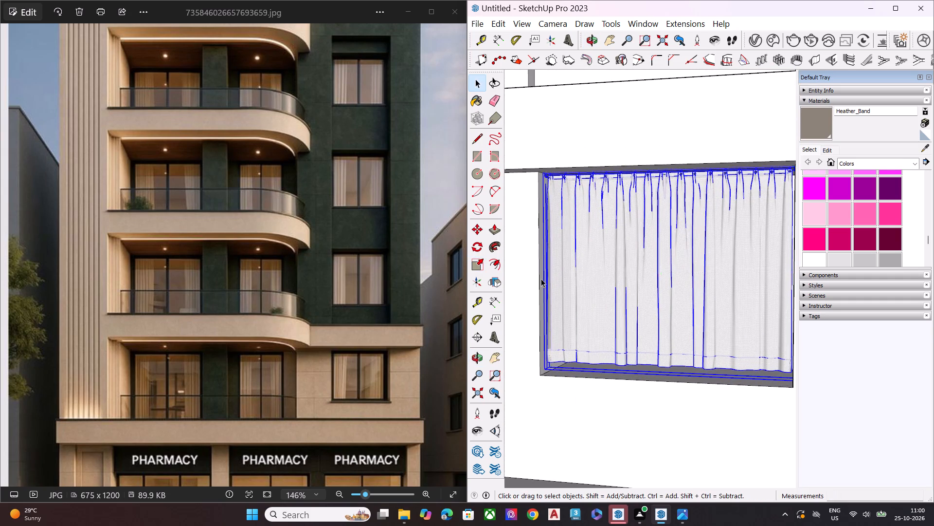
Move the curtain about 1' 3 9/16" deeper into the lowest window recess, back from the façade face.
scroll(536, 275, down, 1)
scroll(534, 275, up, 1)
scroll(534, 275, down, 4)
scroll(632, 286, up, 1)
middle_drag(632, 286, 522, 199)
scroll(623, 137, up, 7)
click(618, 166)
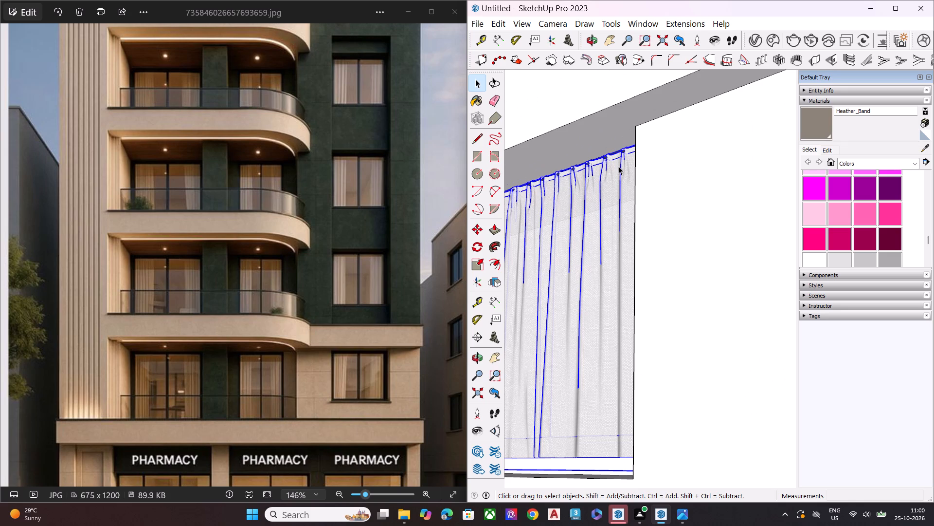
key(m)
click(608, 168)
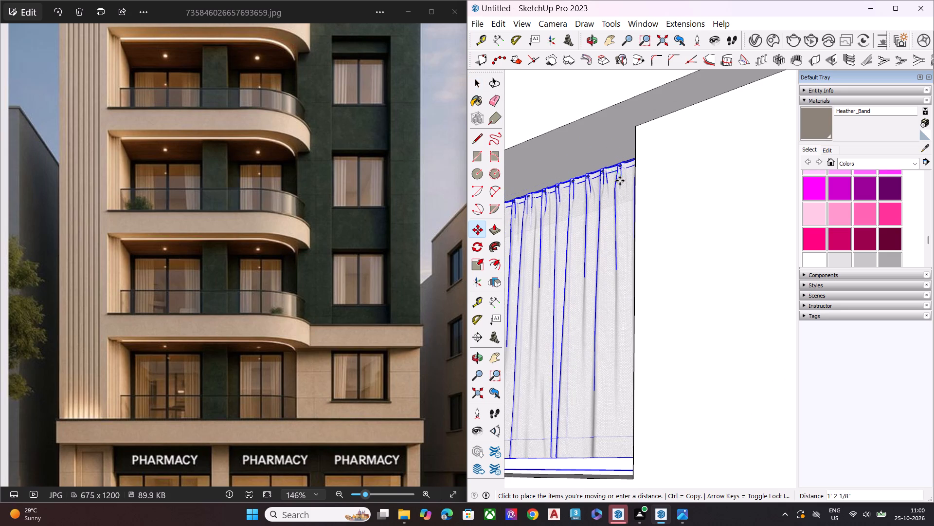
scroll(619, 180, up, 1)
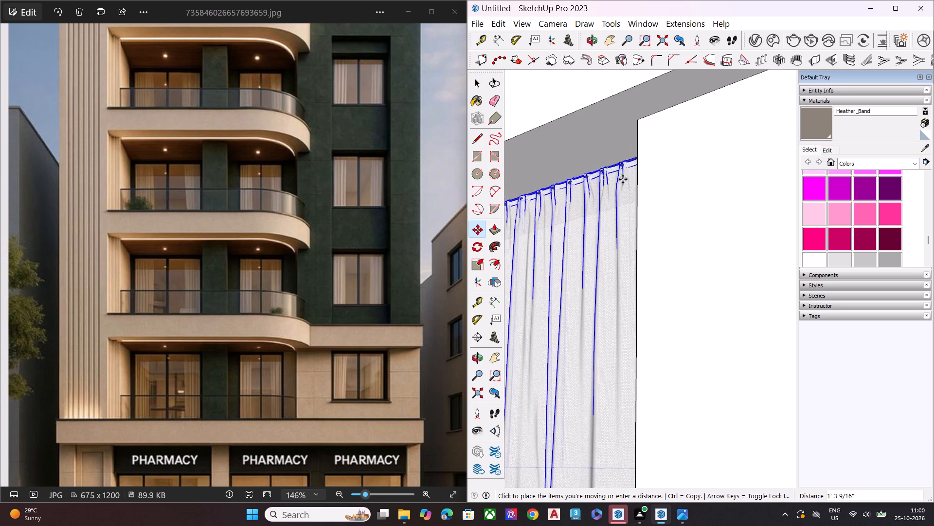
click(623, 179)
key(space)
scroll(577, 188, down, 3)
scroll(587, 188, up, 1)
scroll(588, 188, down, 4)
scroll(594, 189, up, 1)
scroll(594, 189, down, 5)
scroll(605, 193, up, 1)
scroll(605, 194, down, 3)
scroll(609, 200, up, 2)
scroll(610, 201, down, 4)
scroll(610, 205, up, 1)
scroll(611, 206, down, 2)
scroll(613, 209, up, 1)
scroll(619, 214, down, 2)
click(723, 217)
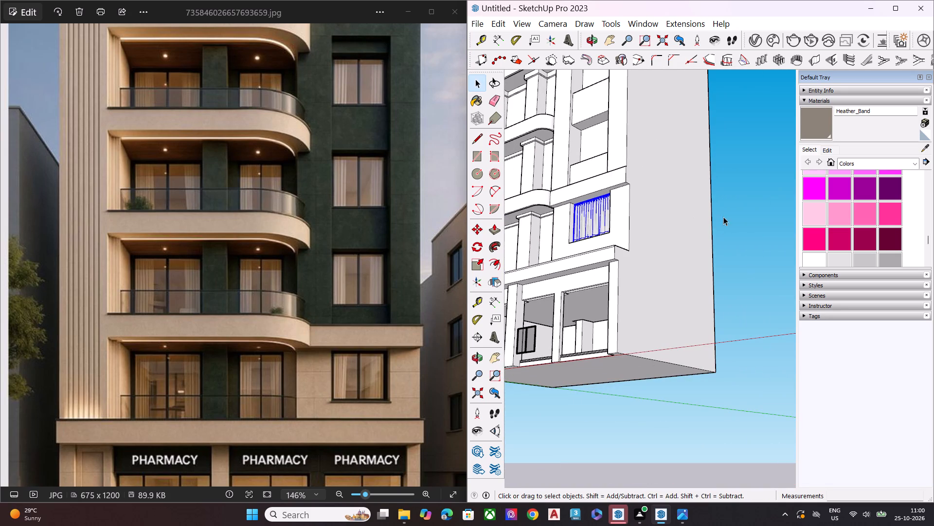
Move the two-pane black window from the shopfront by its bottom corner to the lowest window recess's lower corner, away from the balconies.
middle_drag(598, 206, 610, 322)
scroll(573, 378, up, 8)
click(523, 375)
scroll(527, 382, up, 4)
scroll(527, 382, down, 1)
scroll(528, 382, up, 3)
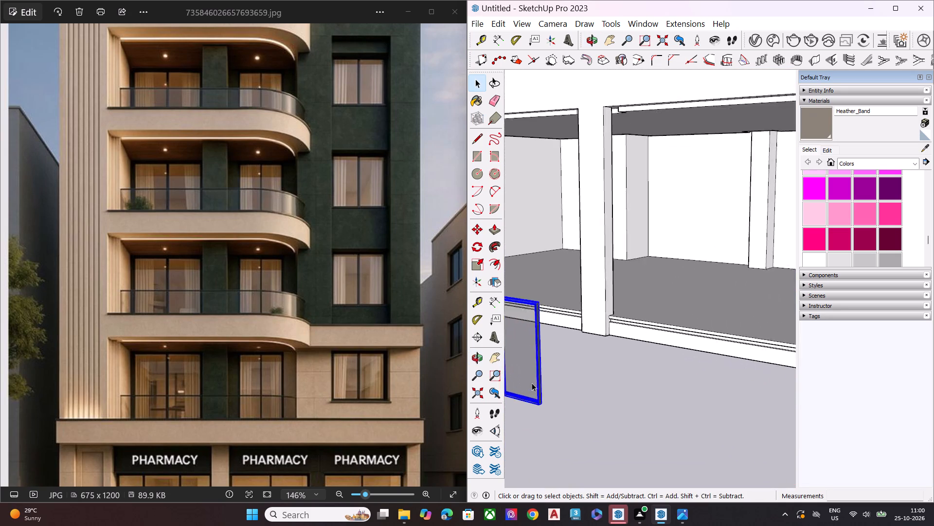
scroll(532, 383, up, 1)
scroll(541, 401, down, 1)
scroll(541, 403, up, 2)
scroll(541, 404, down, 2)
scroll(541, 404, up, 4)
key(m)
click(538, 407)
scroll(570, 349, down, 8)
scroll(629, 304, down, 3)
scroll(628, 304, up, 2)
scroll(628, 304, down, 5)
middle_drag(654, 231, 683, 305)
scroll(670, 222, up, 1)
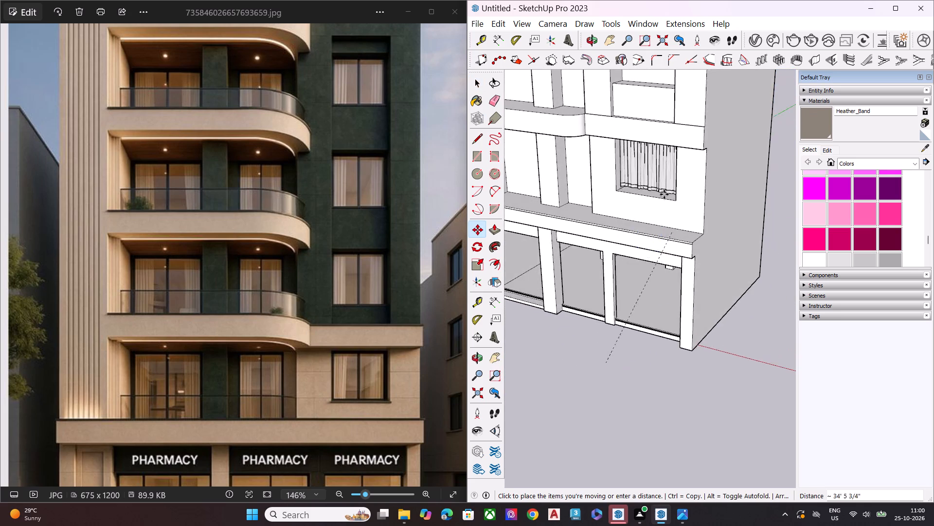
scroll(664, 194, up, 6)
scroll(682, 214, down, 1)
scroll(682, 214, up, 1)
scroll(682, 214, down, 1)
scroll(682, 214, up, 8)
scroll(694, 198, down, 1)
scroll(694, 198, up, 2)
scroll(694, 198, down, 1)
scroll(694, 198, up, 4)
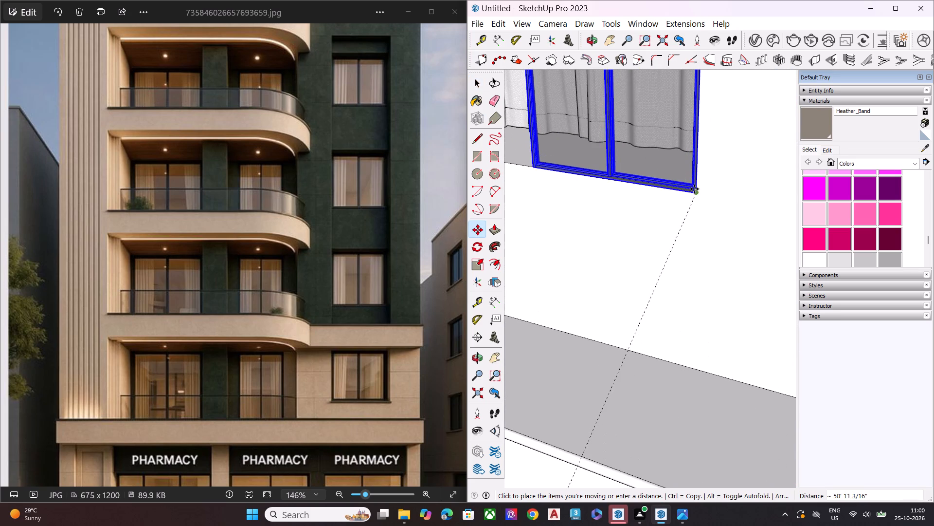
click(694, 191)
key(space)
scroll(665, 226, down, 4)
scroll(653, 241, up, 2)
scroll(652, 241, down, 3)
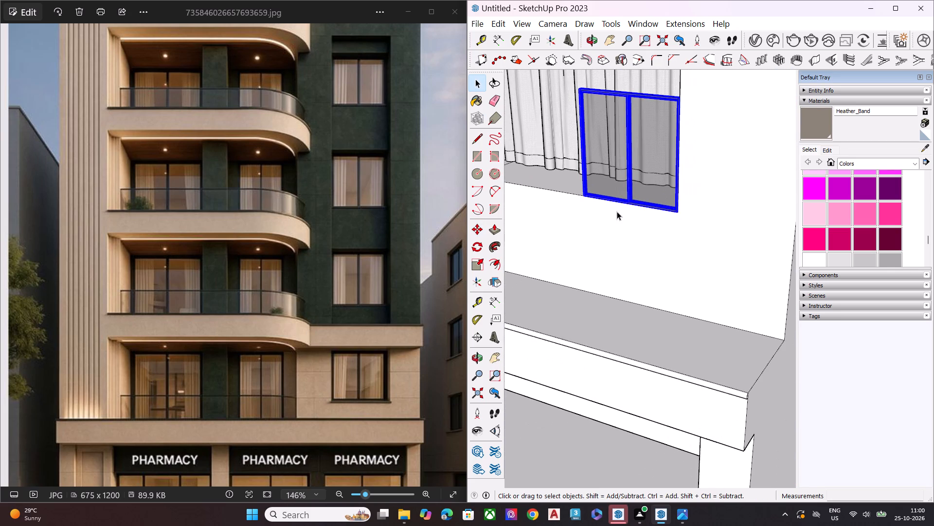
Stretch the two-pane window's width by about 2.38 to the recess side nearest the balconies.
scroll(604, 217, down, 8)
middle_drag(601, 251, 716, 245)
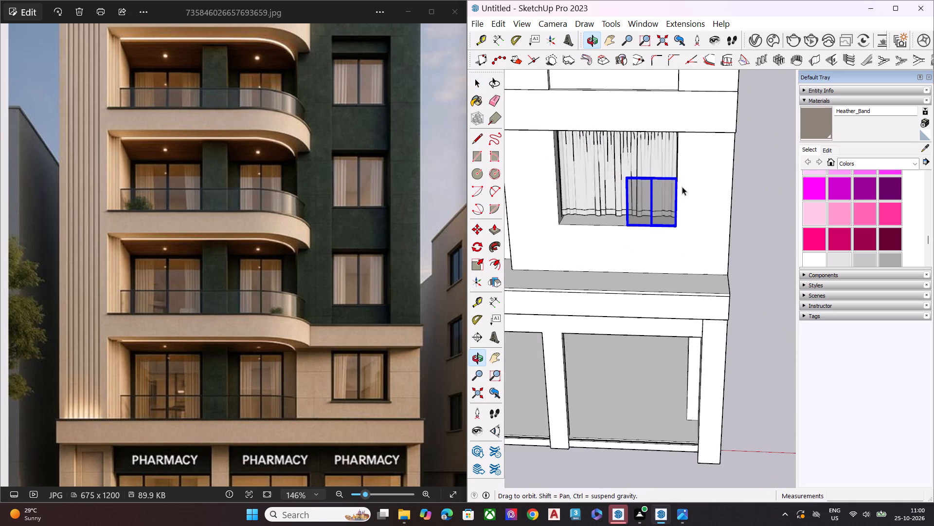
scroll(659, 162, up, 1)
scroll(644, 171, down, 1)
scroll(641, 174, up, 2)
scroll(637, 182, down, 1)
scroll(635, 190, up, 4)
key(s)
middle_drag(581, 212, 714, 265)
scroll(705, 244, up, 6)
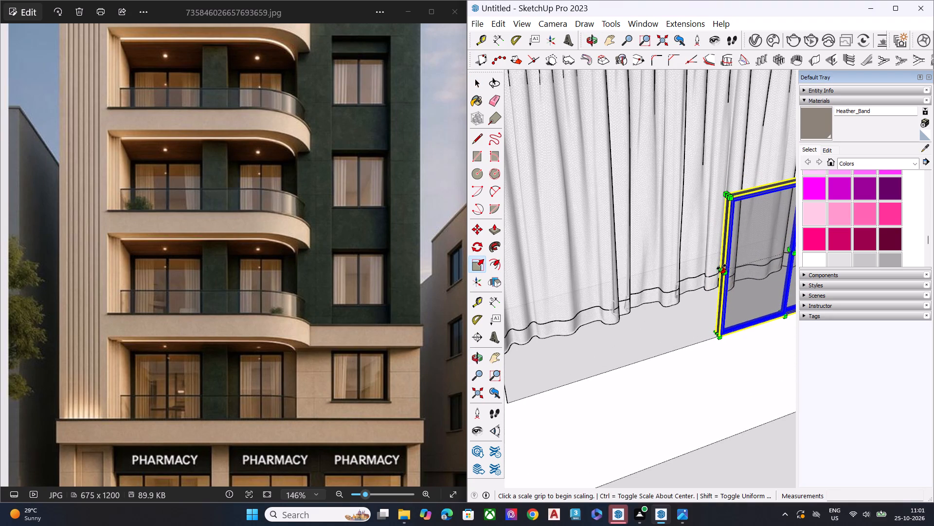
click(720, 267)
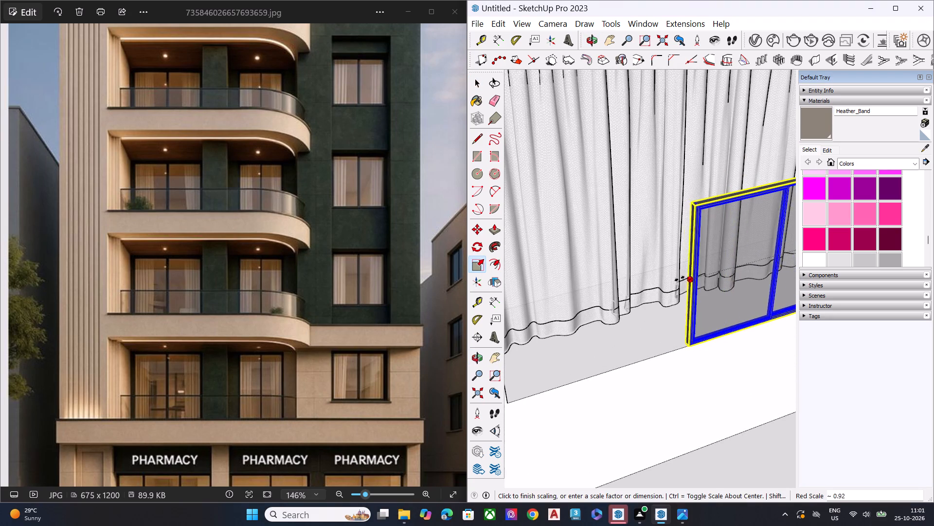
scroll(633, 280, down, 5)
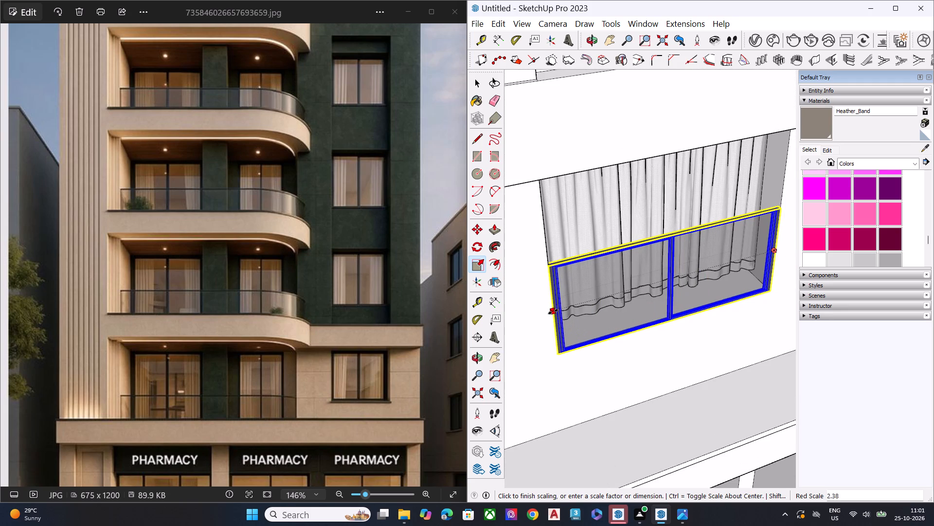
click(553, 312)
key(space)
Stretch the two-pane window's height by about 1.88 so it reaches the top of the lowest window recess.
middle_drag(647, 245, 630, 218)
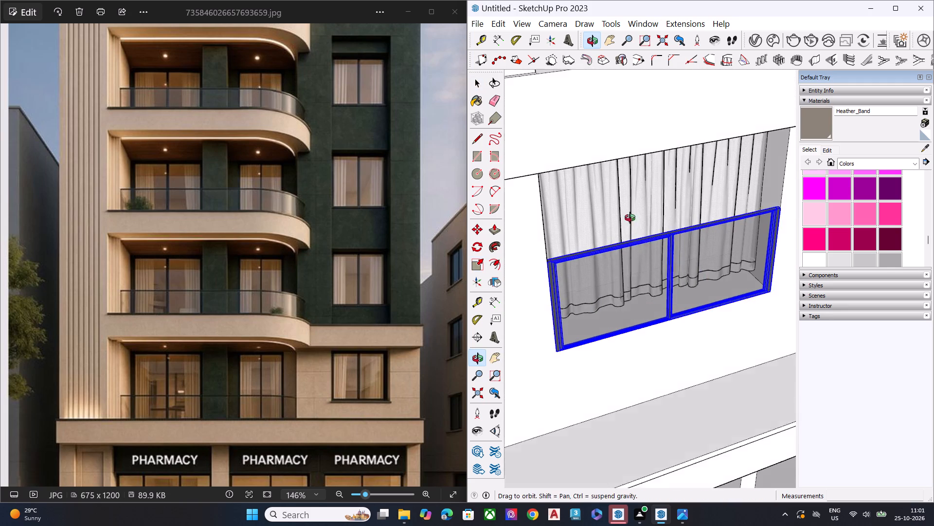
middle_drag(630, 218, 600, 127)
key(s)
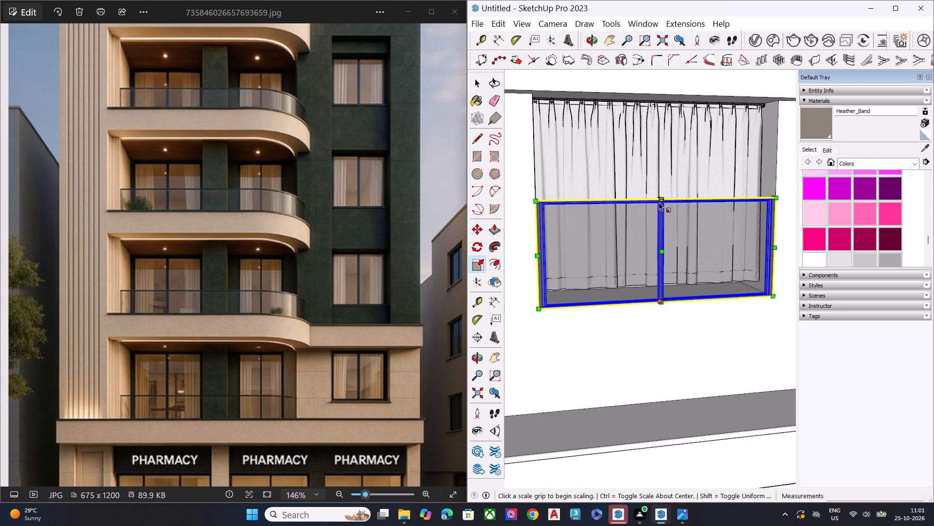
middle_drag(657, 207, 695, 304)
scroll(671, 263, down, 1)
scroll(684, 267, up, 3)
scroll(681, 262, down, 1)
scroll(681, 262, up, 5)
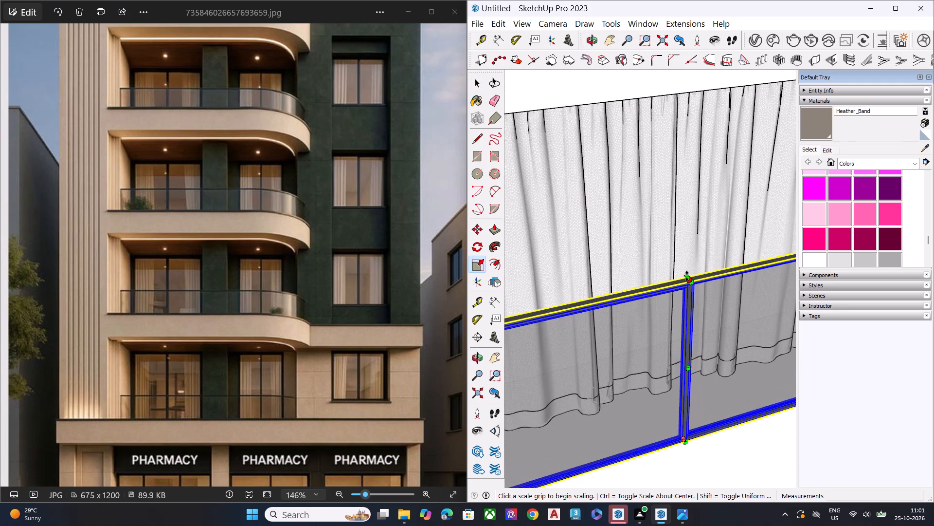
click(687, 276)
scroll(665, 252, down, 9)
middle_drag(695, 188, 683, 0)
scroll(684, 137, up, 6)
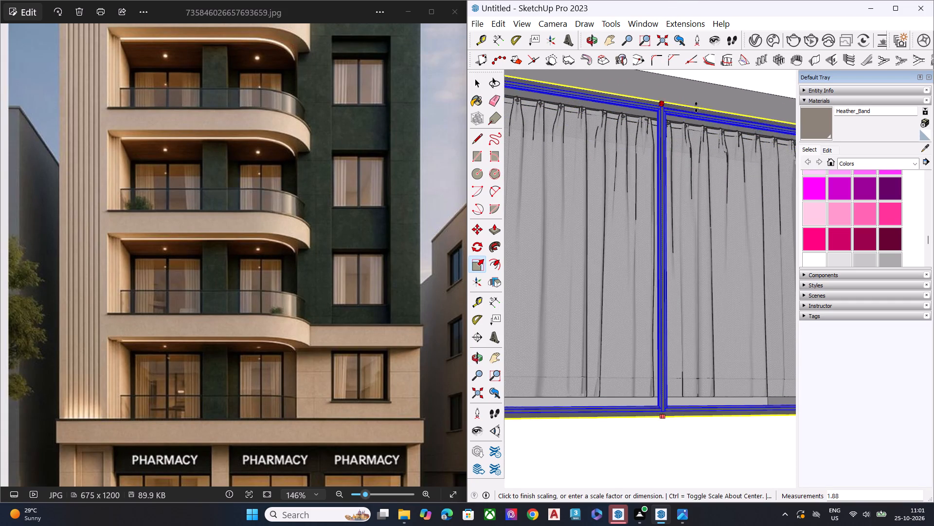
click(697, 99)
key(space)
scroll(593, 133, down, 6)
middle_drag(656, 148, 639, 202)
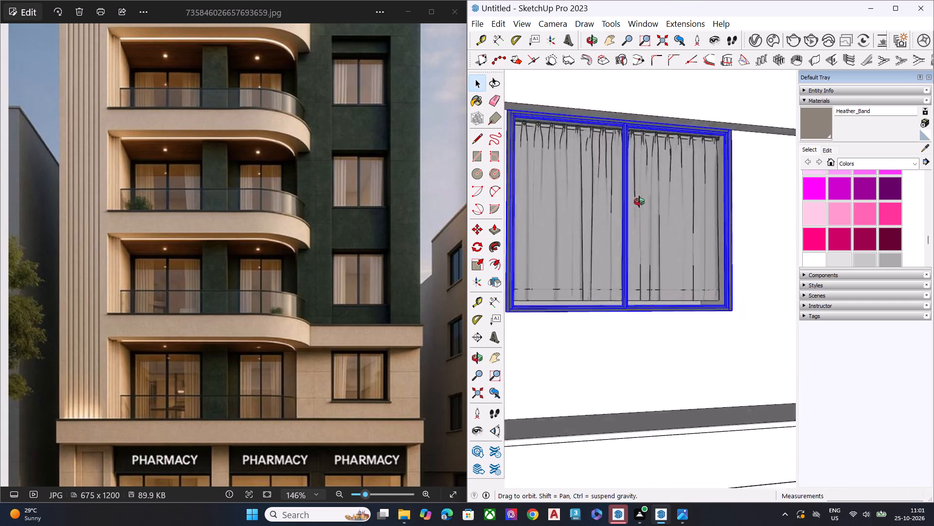
middle_drag(639, 202, 471, 231)
scroll(613, 220, down, 2)
scroll(613, 219, up, 2)
scroll(613, 218, down, 10)
scroll(624, 187, up, 1)
scroll(624, 187, down, 3)
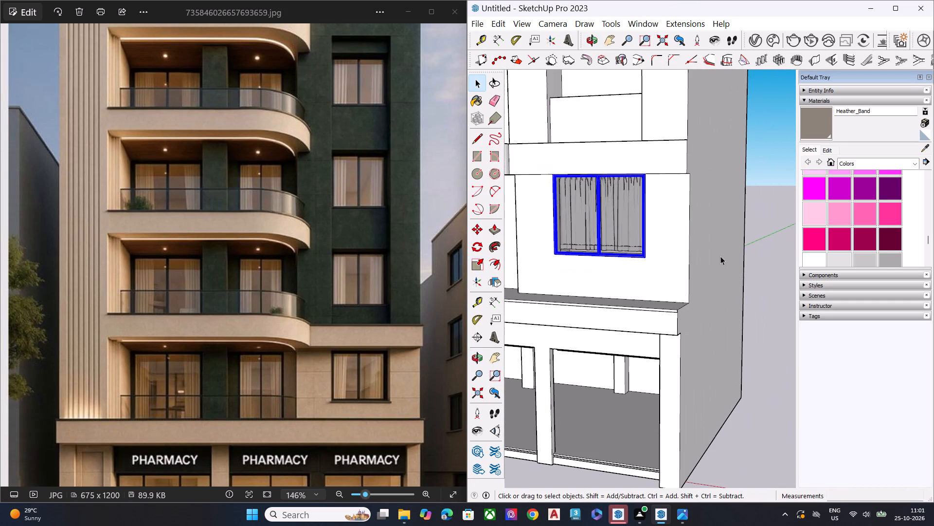
click(764, 282)
Scale the two-pane window's depth by about 1.72 to thicken its frame in the lowest recess.
scroll(595, 215, up, 3)
scroll(595, 215, down, 2)
scroll(595, 215, up, 3)
click(598, 214)
middle_drag(625, 219, 566, 243)
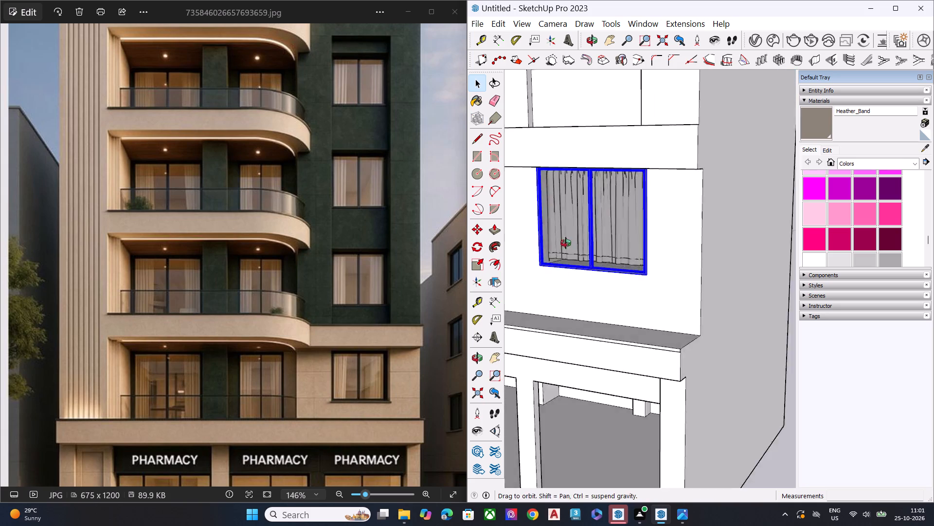
middle_drag(566, 243, 539, 253)
scroll(539, 253, up, 4)
key(s)
scroll(555, 235, down, 1)
scroll(555, 235, up, 1)
scroll(554, 235, down, 5)
scroll(553, 235, up, 19)
scroll(600, 207, down, 1)
scroll(600, 207, up, 1)
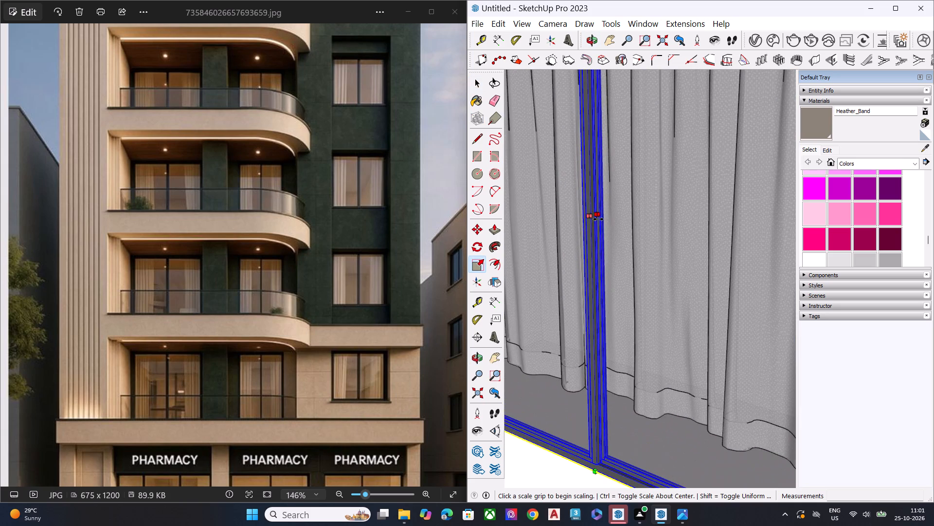
click(600, 216)
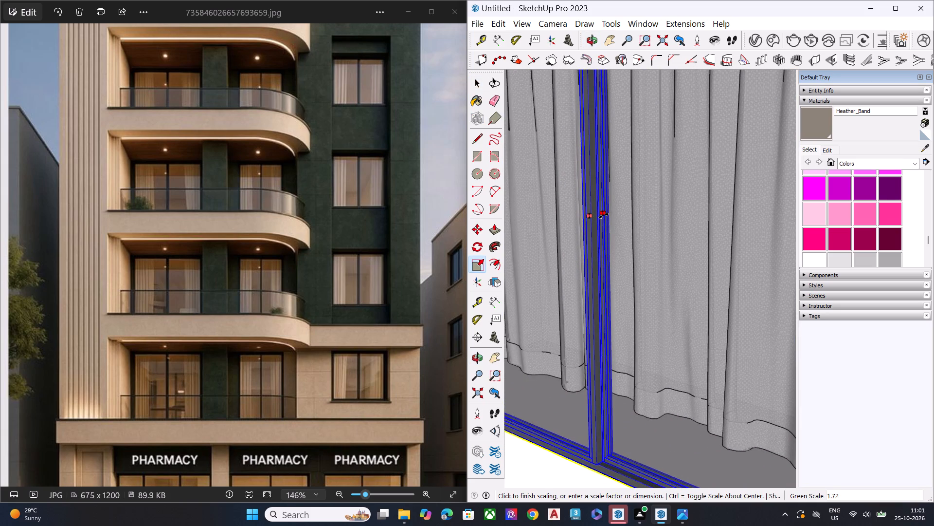
click(604, 216)
key(space)
scroll(594, 216, down, 7)
scroll(581, 220, up, 1)
scroll(581, 220, down, 6)
scroll(573, 221, up, 1)
scroll(573, 221, down, 1)
scroll(573, 221, up, 1)
scroll(573, 221, down, 2)
scroll(573, 221, up, 1)
scroll(573, 221, down, 5)
scroll(574, 220, up, 2)
scroll(574, 220, down, 7)
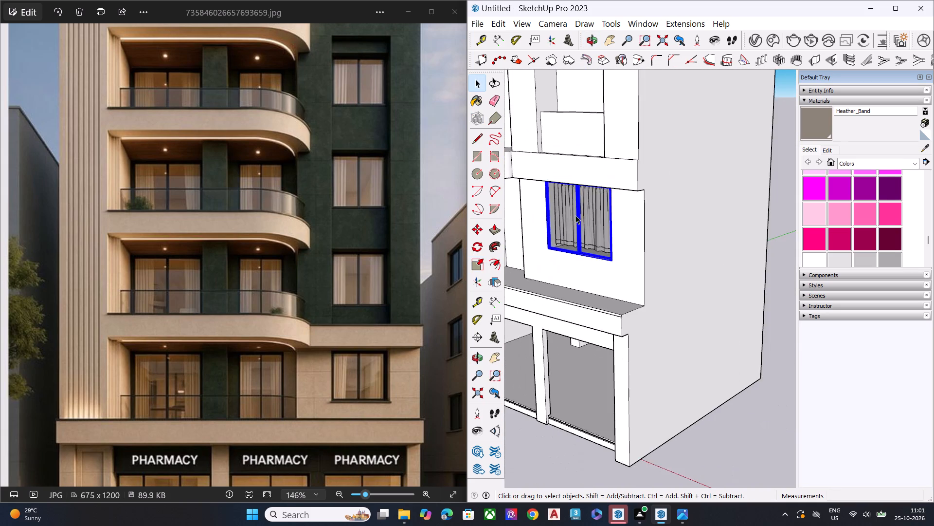
scroll(576, 212, up, 1)
scroll(576, 212, down, 5)
click(689, 382)
Examine the modelled façade and its upper window recesses against a close-up of the corresponding windows in the reference image.
middle_drag(615, 286, 773, 218)
scroll(642, 243, down, 3)
scroll(655, 265, up, 1)
scroll(656, 267, down, 3)
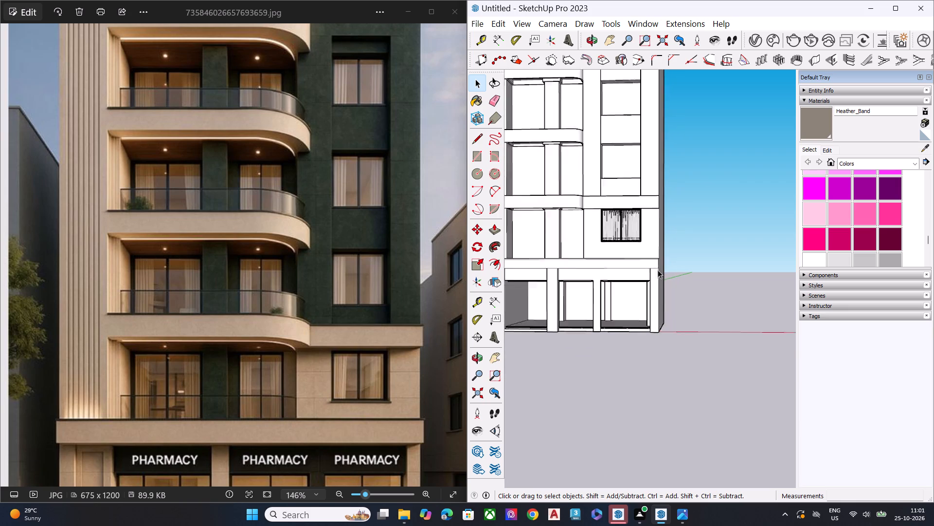
scroll(658, 270, down, 3)
scroll(564, 240, down, 3)
middle_drag(604, 217, 683, 209)
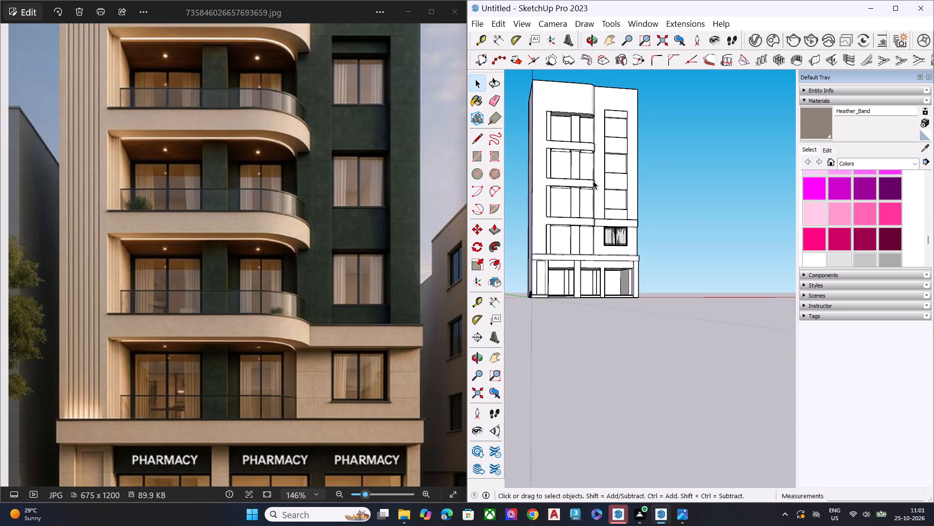
scroll(598, 134, up, 4)
scroll(594, 133, down, 1)
scroll(593, 133, up, 3)
scroll(589, 157, down, 1)
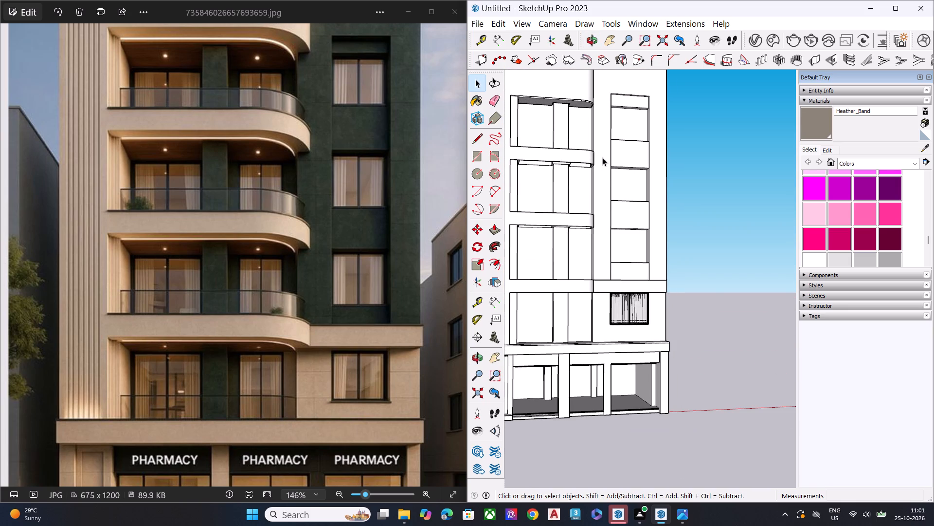
scroll(357, 159, up, 9)
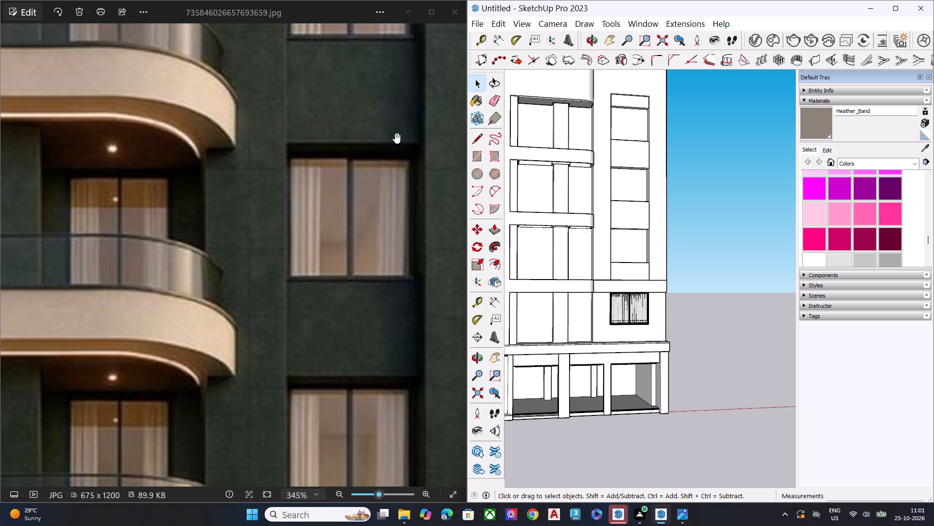
scroll(530, 164, down, 7)
middle_drag(680, 267, 718, 266)
scroll(625, 174, up, 6)
scroll(592, 203, down, 2)
scroll(592, 205, up, 4)
scroll(629, 225, down, 2)
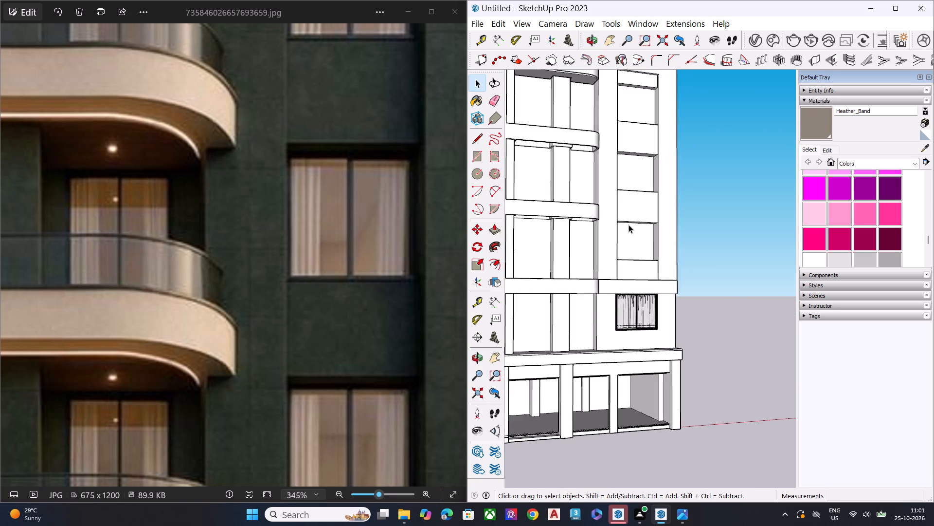
scroll(629, 225, down, 2)
scroll(625, 225, up, 1)
scroll(618, 233, down, 2)
scroll(615, 235, up, 1)
scroll(607, 240, down, 3)
middle_drag(620, 219, 620, 307)
key(space)
scroll(700, 157, up, 7)
scroll(701, 153, down, 2)
scroll(701, 153, up, 2)
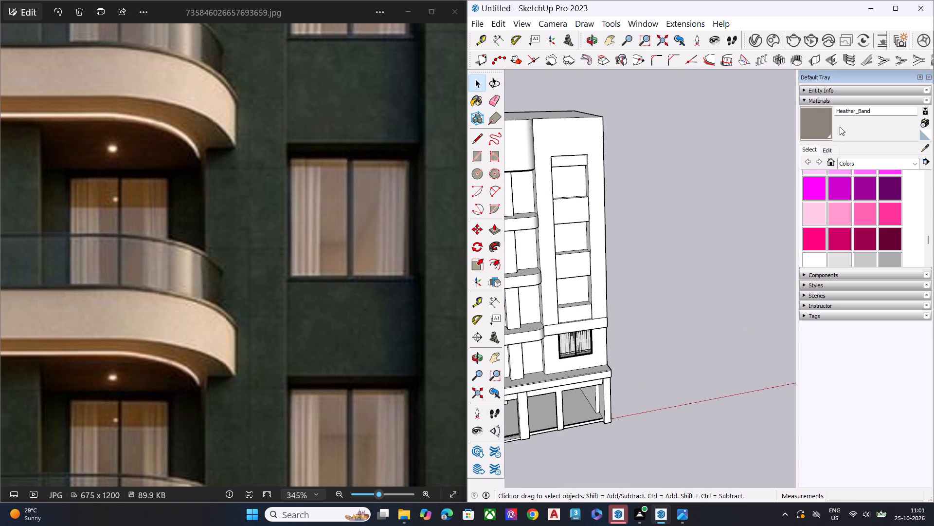
Paint the balcony-side façade frame, including its balcony bands and rounded corner, with Heather_Band.
click(823, 122)
scroll(772, 179, down, 10)
middle_drag(679, 247, 496, 219)
scroll(579, 170, up, 5)
scroll(580, 169, down, 2)
scroll(580, 169, up, 3)
click(595, 187)
click(640, 197)
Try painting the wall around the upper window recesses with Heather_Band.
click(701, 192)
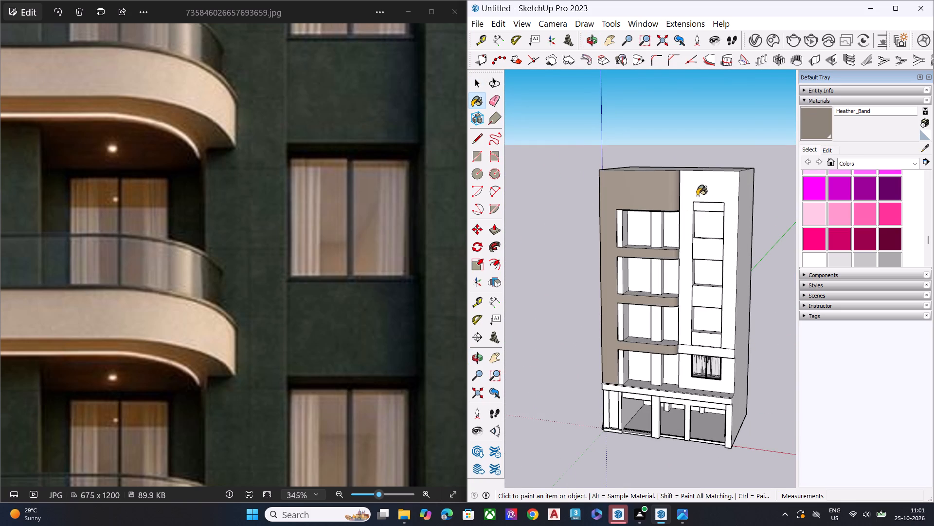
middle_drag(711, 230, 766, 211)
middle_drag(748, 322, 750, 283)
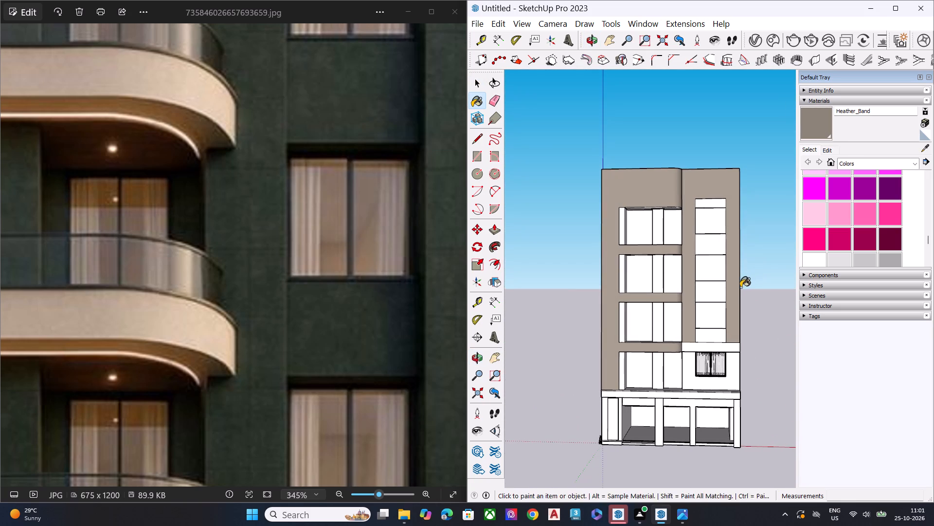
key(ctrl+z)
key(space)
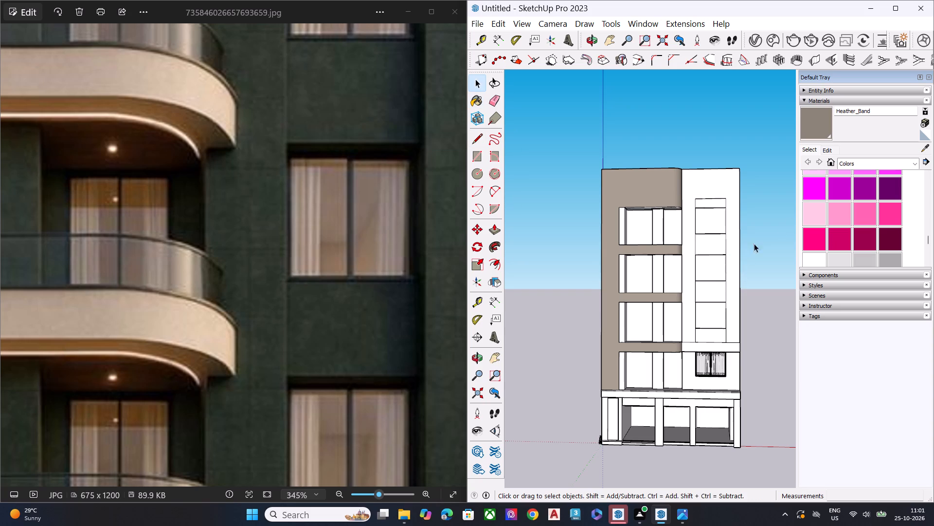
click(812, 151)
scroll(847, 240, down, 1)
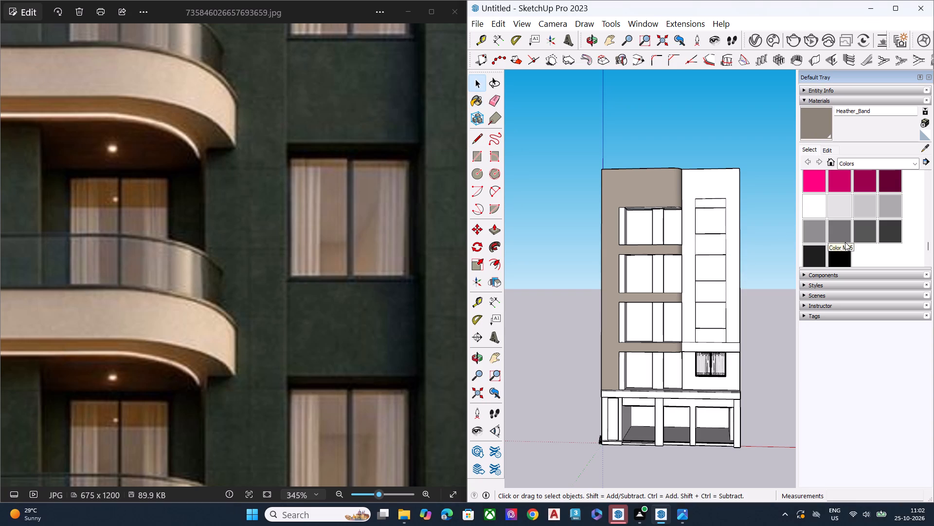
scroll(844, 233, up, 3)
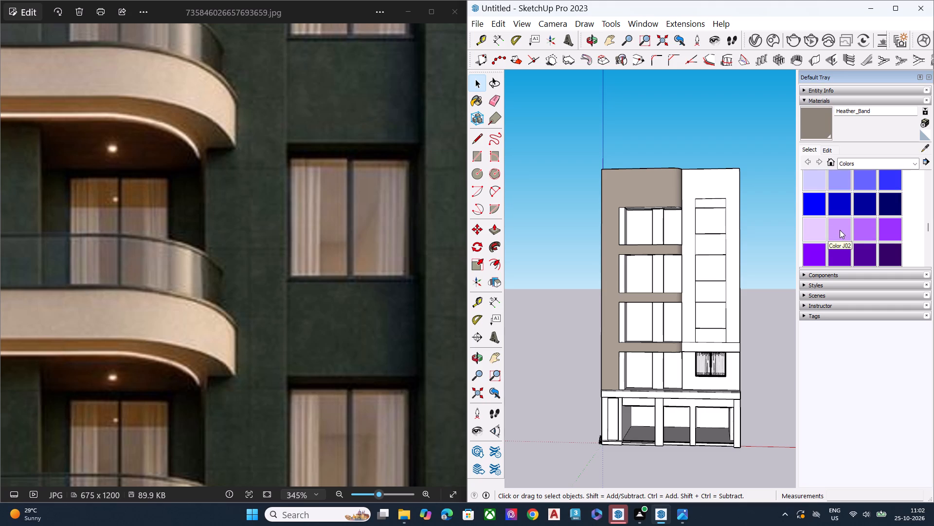
Paint the front face and underside of the long ledge above the shops with Heather_Band.
click(820, 128)
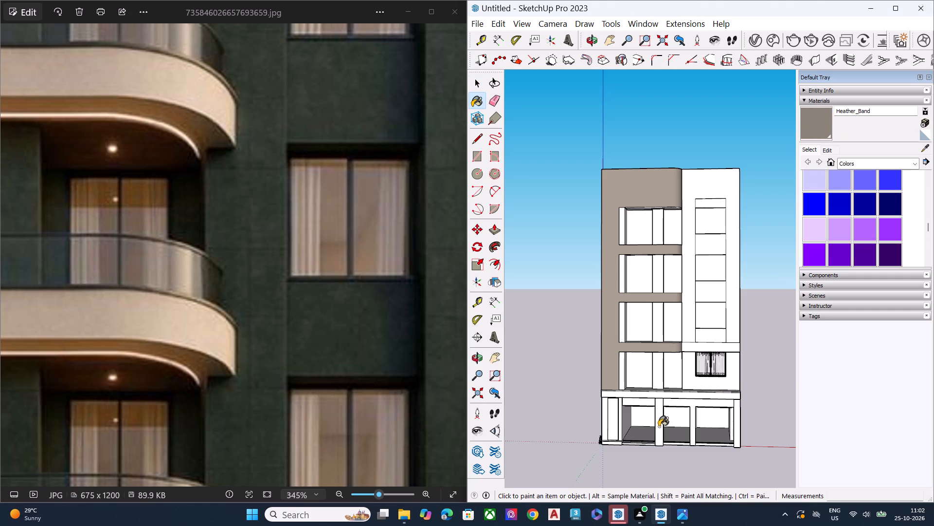
middle_drag(660, 415, 645, 283)
scroll(645, 283, up, 10)
scroll(634, 414, down, 8)
middle_drag(663, 405, 606, 456)
scroll(657, 468, up, 7)
click(675, 398)
middle_drag(661, 407, 639, 341)
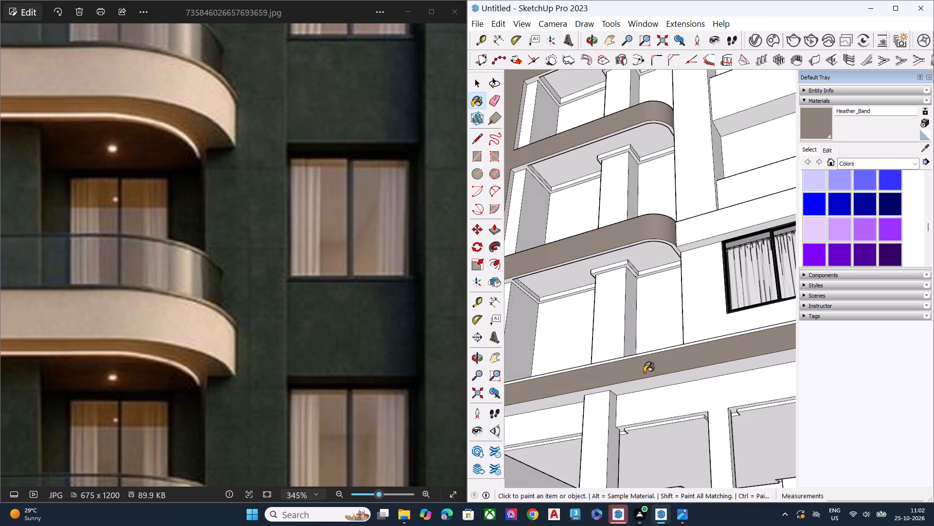
click(644, 380)
Paint the front and underside of the horizontal band above the fitted two-pane window with Heather_Band.
scroll(596, 379, down, 7)
middle_drag(667, 379, 587, 424)
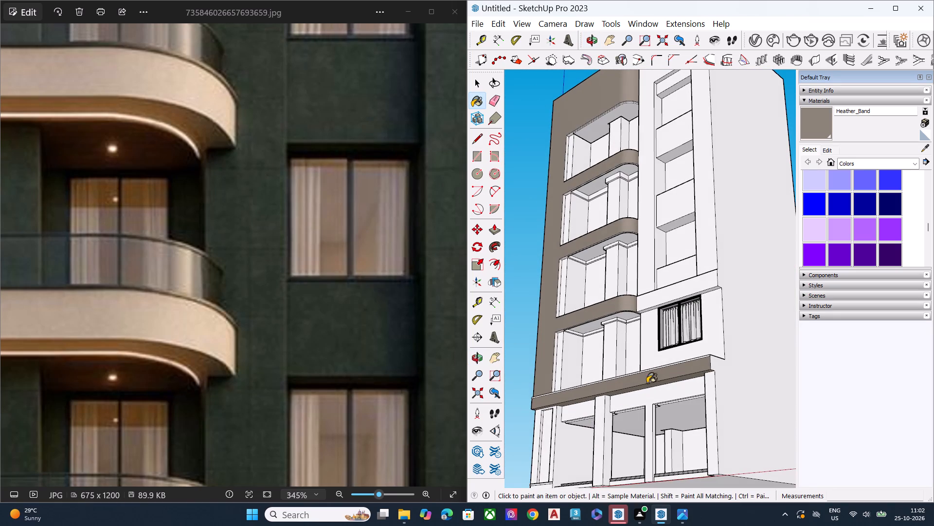
scroll(646, 369, down, 2)
scroll(646, 369, up, 2)
scroll(646, 374, down, 3)
scroll(653, 390, up, 1)
scroll(655, 393, down, 1)
scroll(656, 284, up, 6)
scroll(649, 305, down, 5)
scroll(631, 398, up, 3)
scroll(631, 398, down, 2)
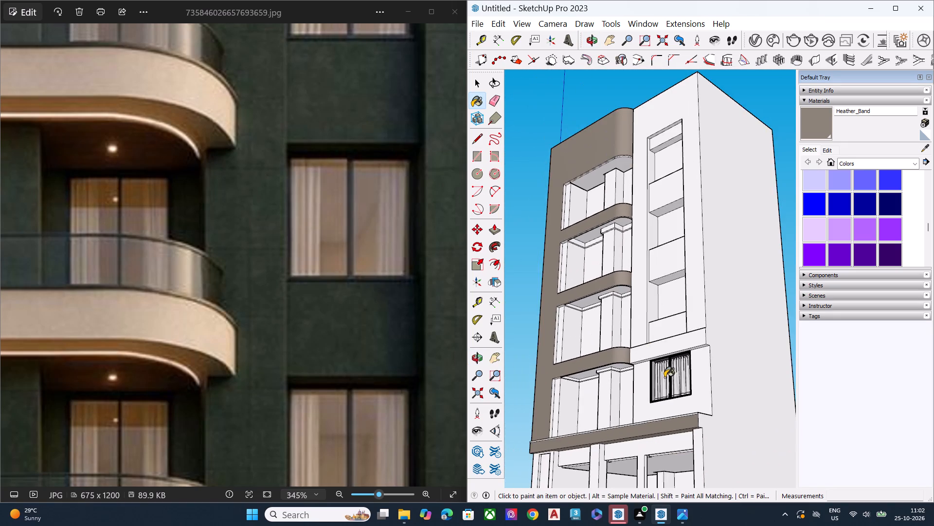
middle_drag(667, 383, 681, 500)
scroll(661, 325, up, 6)
click(649, 399)
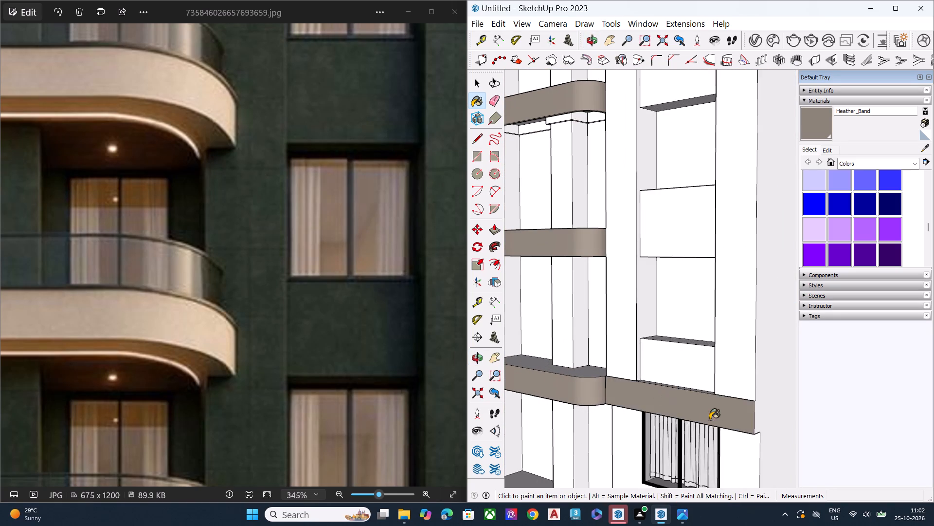
middle_drag(710, 415, 658, 263)
scroll(718, 343, up, 4)
click(722, 338)
Paint the underside edge strip of the lowest curved balcony band with Heather_Band.
scroll(685, 345, down, 2)
scroll(685, 347, up, 1)
scroll(685, 348, down, 3)
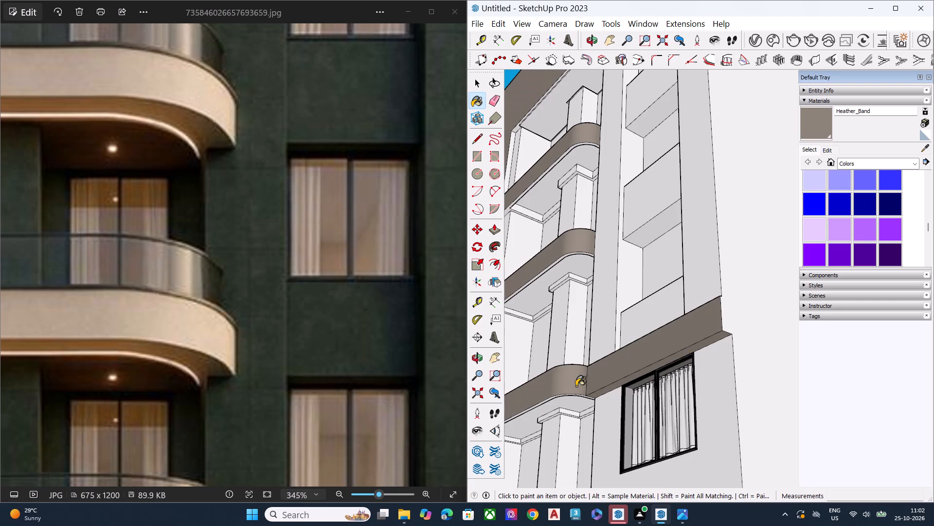
middle_drag(559, 388, 559, 210)
scroll(547, 264, up, 5)
click(584, 329)
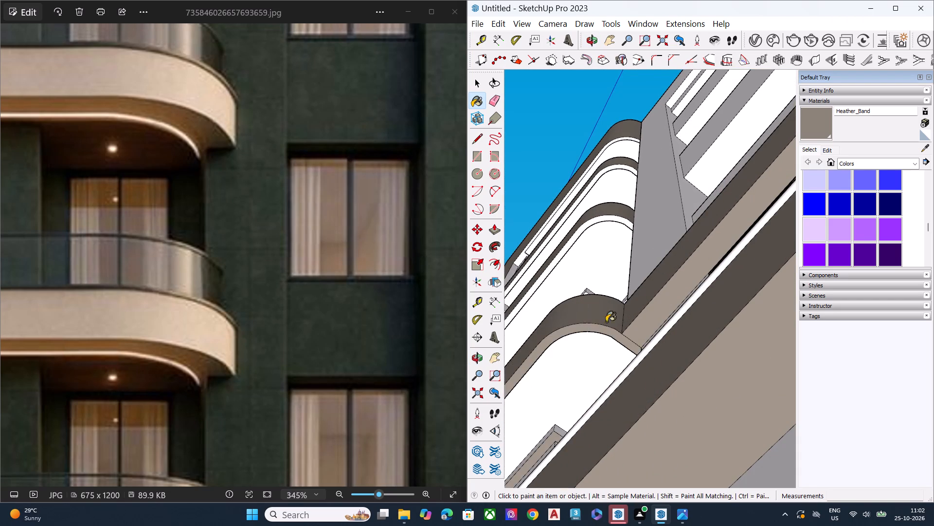
scroll(638, 313, down, 9)
middle_drag(627, 330, 648, 417)
scroll(585, 433, up, 6)
scroll(585, 432, down, 6)
middle_drag(633, 389, 652, 458)
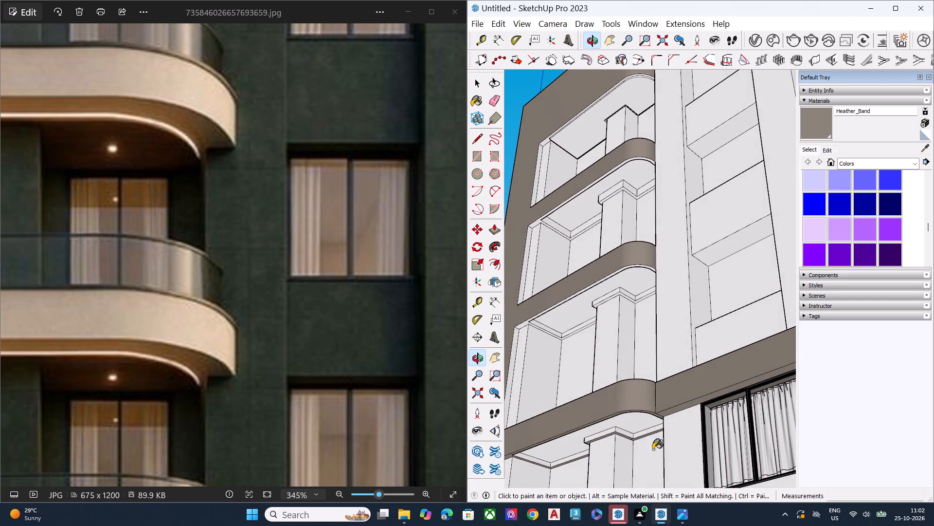
key(space)
Paint the narrow underside rim of the top curved parapet above the highest balcony with Heather_Band.
scroll(617, 294, down, 4)
scroll(609, 302, up, 1)
scroll(608, 303, down, 3)
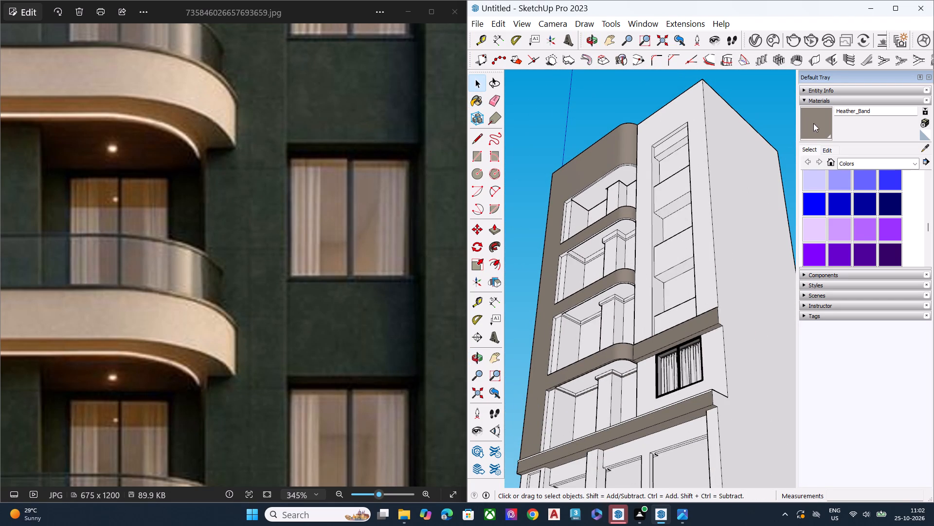
click(813, 123)
scroll(773, 338, down, 4)
middle_drag(751, 350, 701, 261)
scroll(706, 251, up, 2)
scroll(687, 248, down, 1)
scroll(684, 248, up, 6)
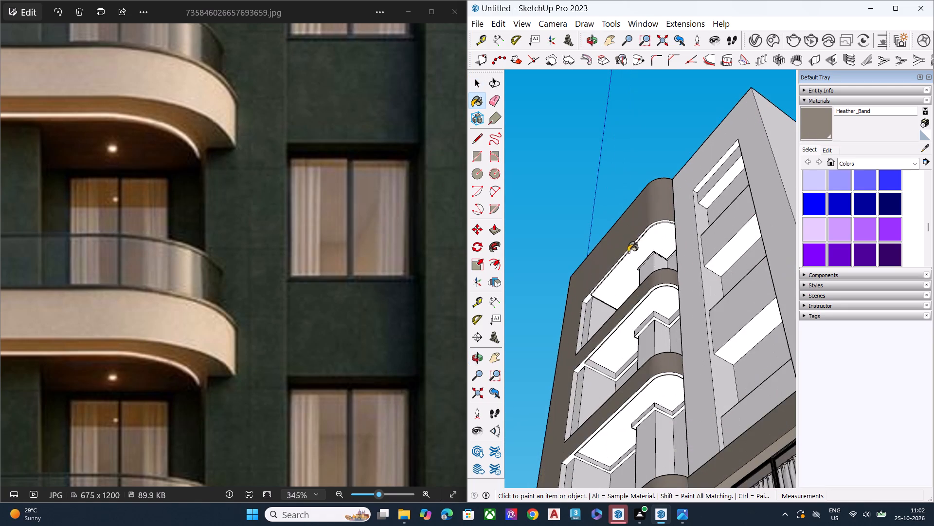
scroll(635, 250, up, 9)
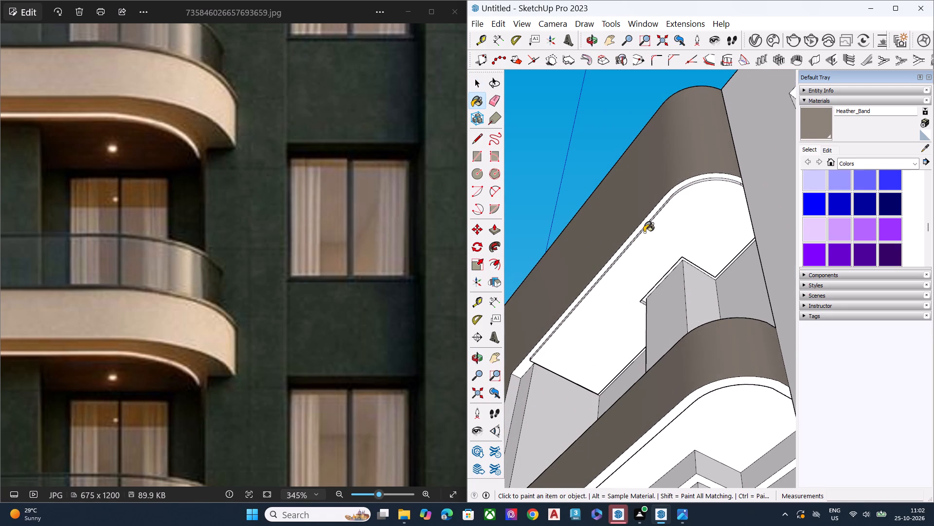
scroll(644, 232, up, 1)
scroll(644, 232, down, 1)
scroll(644, 232, up, 7)
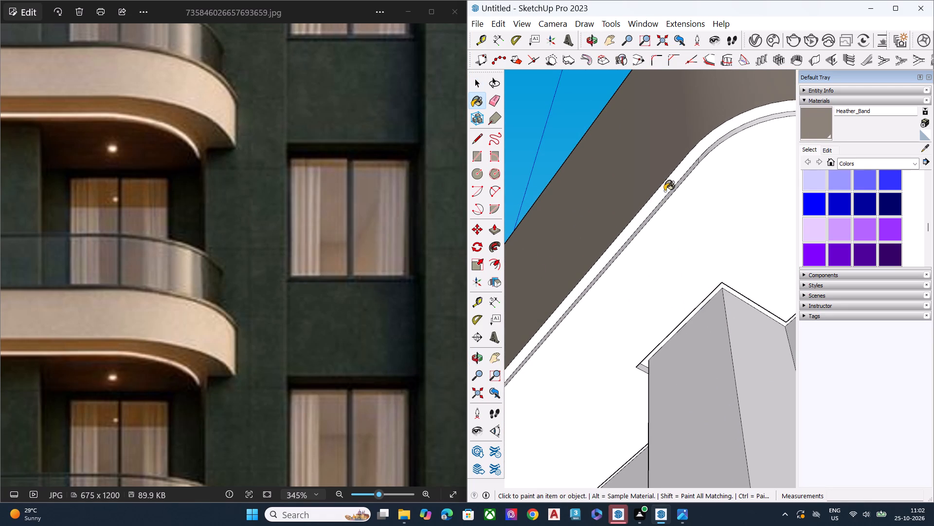
click(665, 188)
Paint the underside edge strips of the two upper curved balcony bands with Heather_Band.
scroll(665, 281, down, 10)
scroll(663, 281, up, 1)
scroll(663, 281, down, 4)
scroll(657, 287, up, 1)
scroll(654, 288, down, 2)
scroll(650, 292, up, 4)
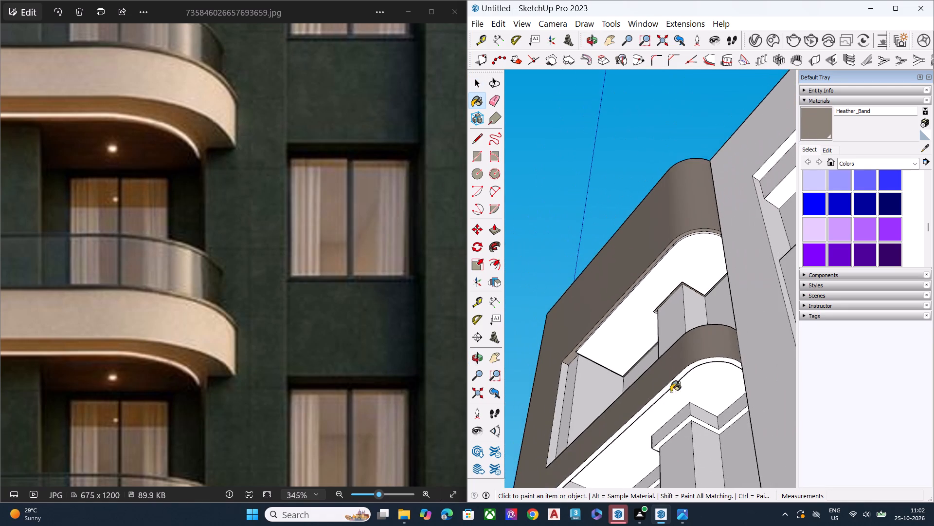
scroll(671, 392, up, 4)
click(691, 335)
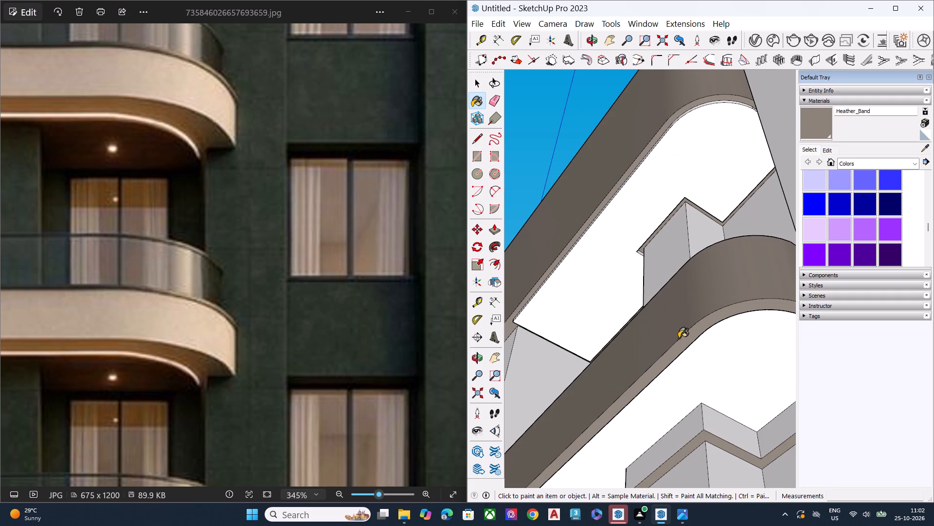
scroll(681, 282, down, 8)
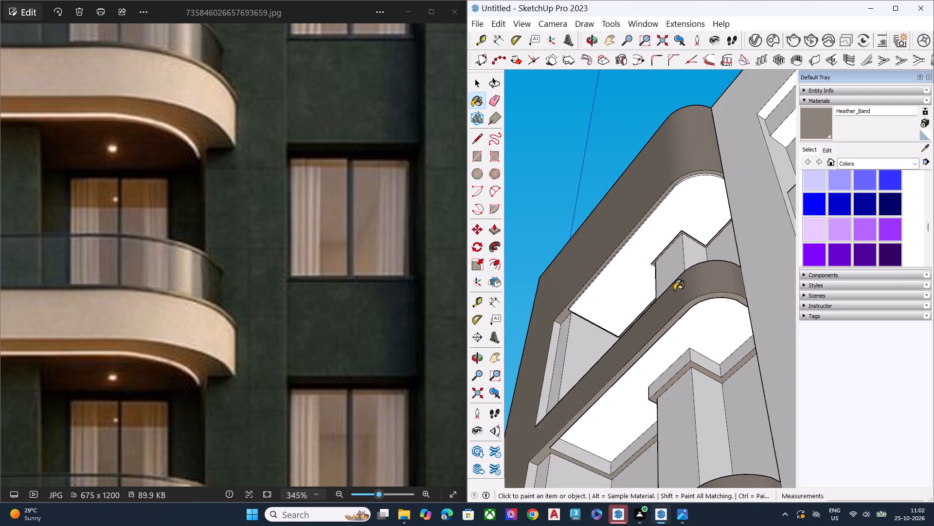
scroll(674, 290, down, 10)
scroll(658, 334, up, 4)
scroll(658, 342, down, 1)
scroll(658, 342, up, 14)
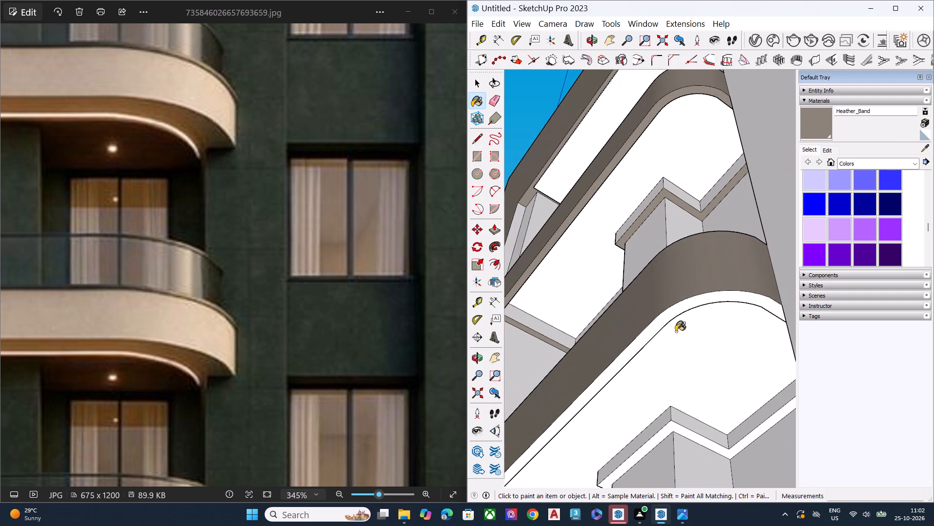
click(680, 312)
Examine the painted balcony bands and shop ledge from the front and from below.
scroll(683, 308, down, 10)
scroll(663, 302, up, 1)
scroll(663, 302, down, 6)
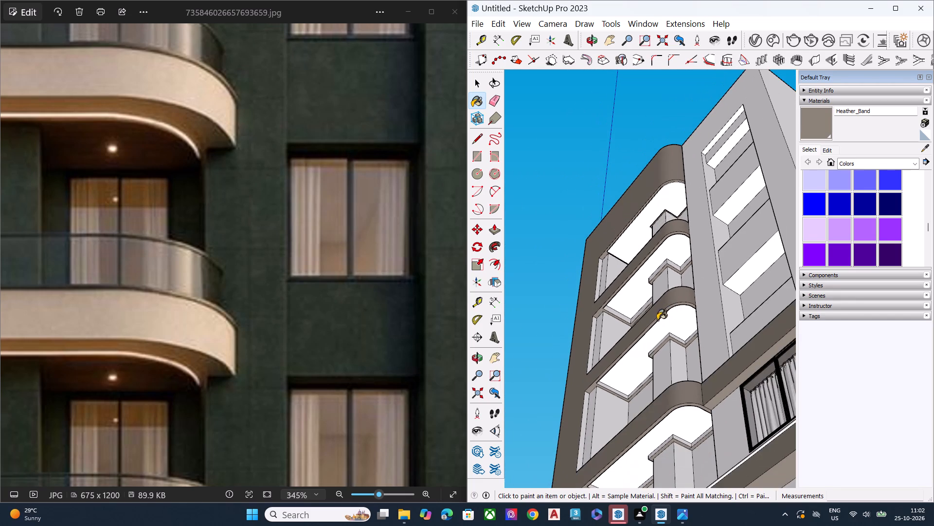
middle_drag(648, 336, 807, 521)
scroll(565, 189, down, 7)
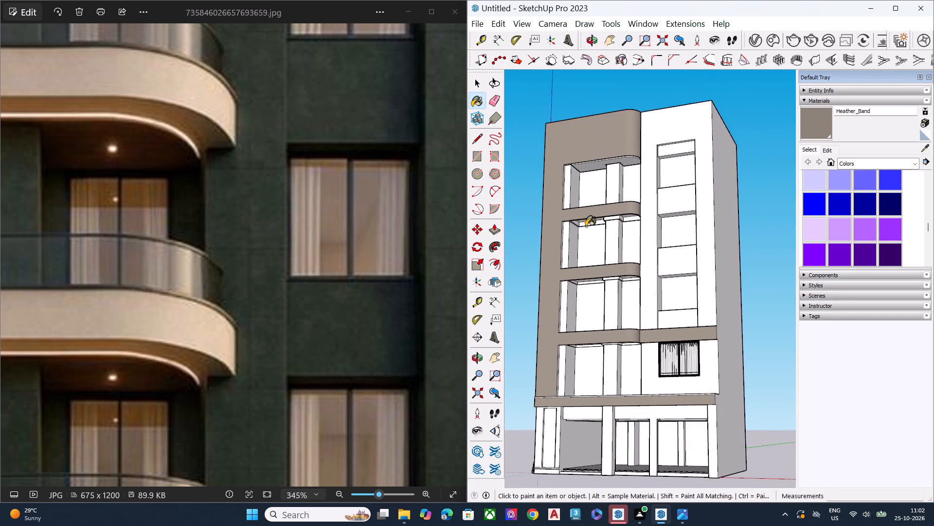
middle_drag(590, 234, 655, 286)
scroll(655, 280, down, 1)
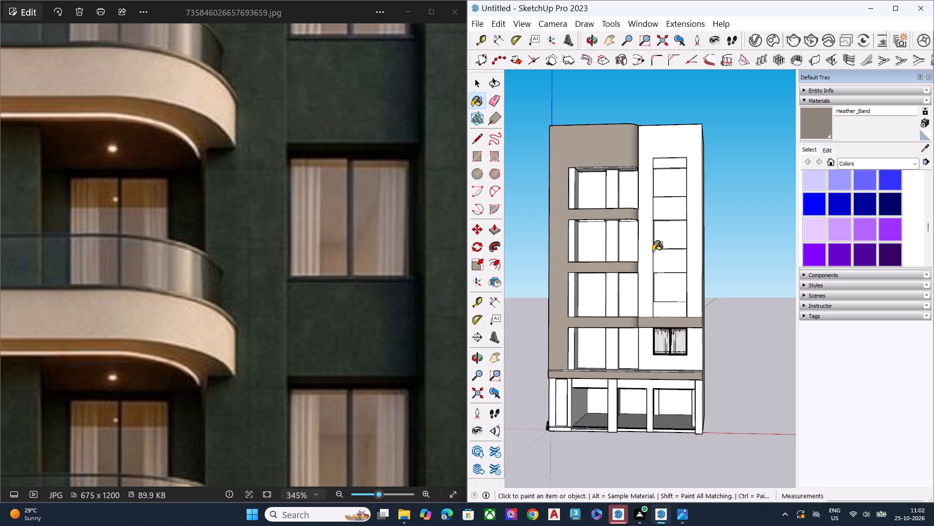
scroll(658, 107, down, 5)
middle_drag(627, 258, 485, 62)
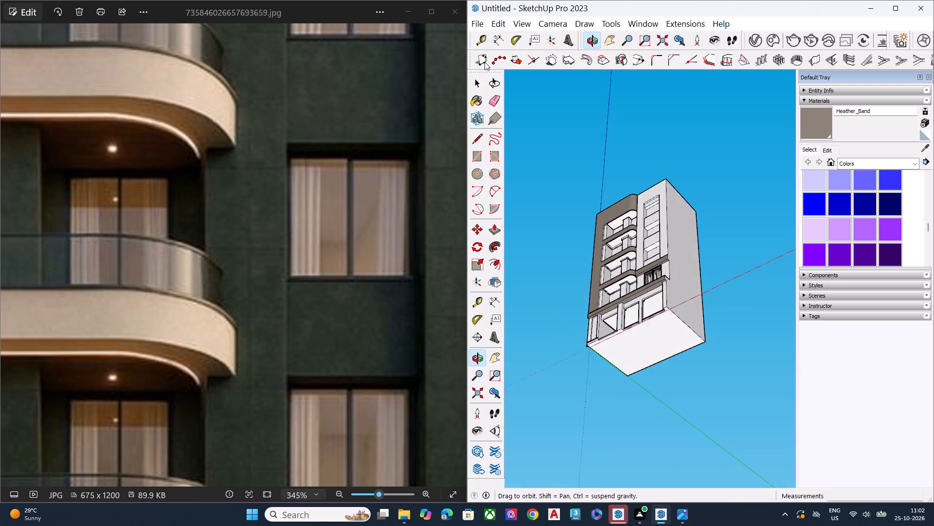
scroll(640, 285, up, 2)
scroll(642, 284, down, 1)
scroll(642, 284, up, 6)
scroll(604, 313, up, 2)
scroll(600, 319, down, 1)
scroll(600, 319, up, 17)
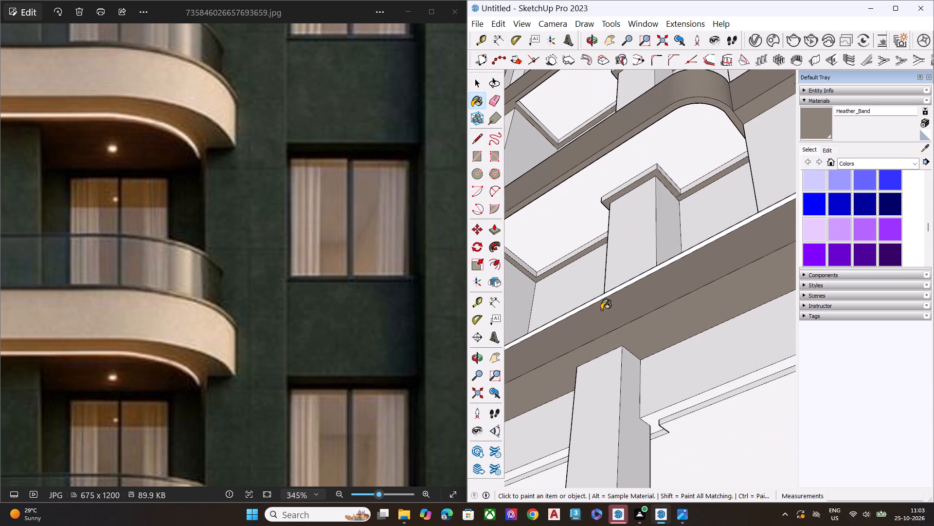
scroll(626, 247, down, 3)
scroll(642, 273, up, 1)
scroll(642, 274, down, 4)
scroll(631, 224, down, 1)
Paint the inner side edges of the façade frame at the two lowest balcony openings with Heather_Band.
middle_drag(645, 281, 664, 364)
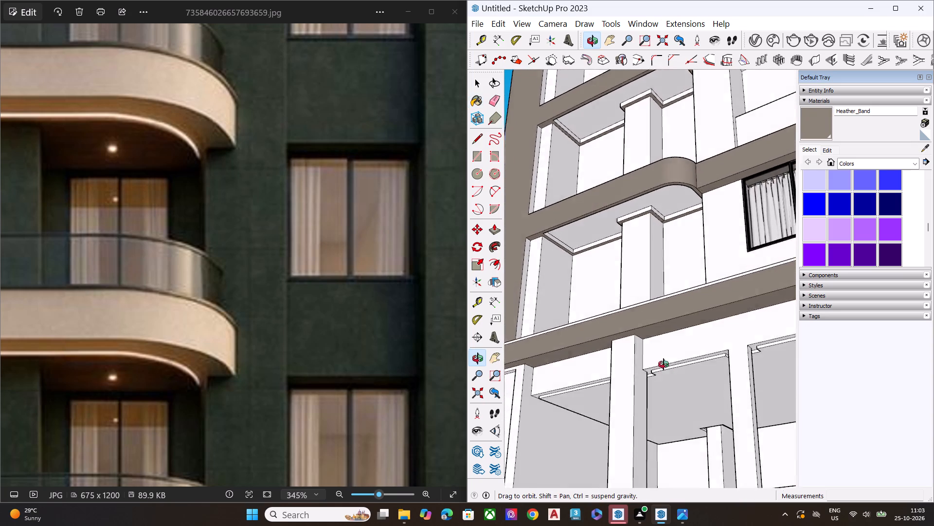
middle_drag(664, 364, 672, 384)
scroll(530, 196, up, 8)
click(529, 196)
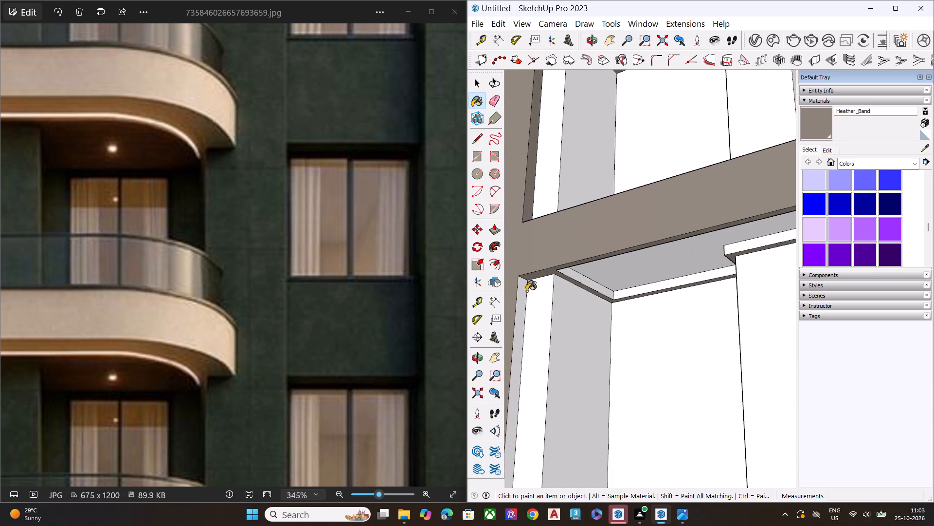
click(521, 299)
Paint the inner side edge of the façade frame at the third balcony opening from the bottom with Heather_Band.
scroll(538, 185, down, 1)
scroll(538, 185, up, 1)
scroll(538, 186, down, 6)
middle_drag(543, 208, 549, 408)
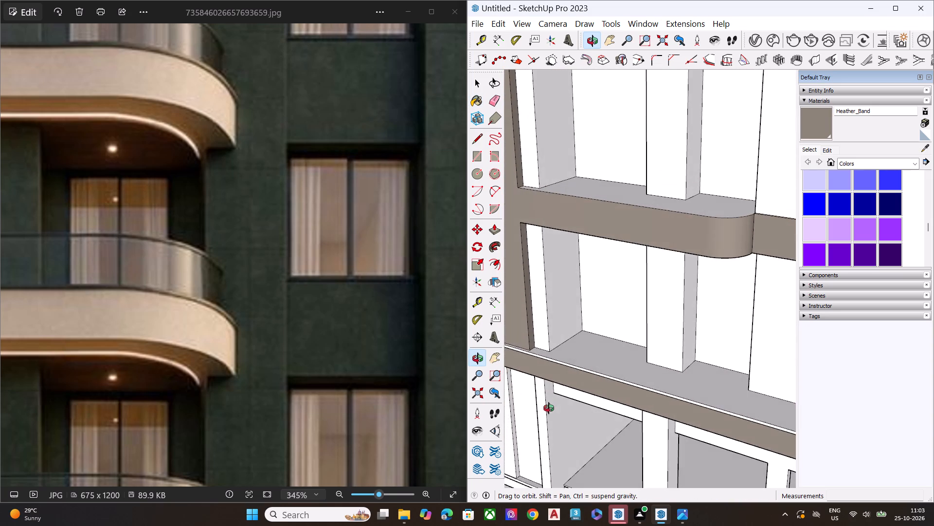
middle_drag(549, 408, 546, 124)
scroll(546, 126, up, 2)
scroll(547, 120, down, 1)
scroll(547, 120, up, 2)
scroll(558, 197, down, 11)
scroll(566, 174, up, 1)
scroll(566, 179, down, 3)
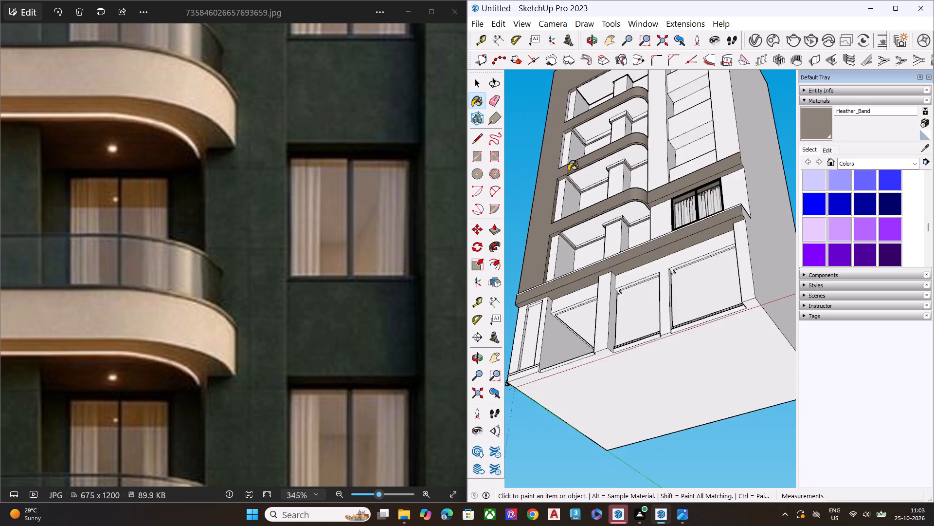
middle_drag(569, 170, 568, 329)
middle_drag(575, 126, 577, 406)
scroll(546, 146, up, 6)
scroll(511, 144, down, 1)
scroll(508, 145, up, 2)
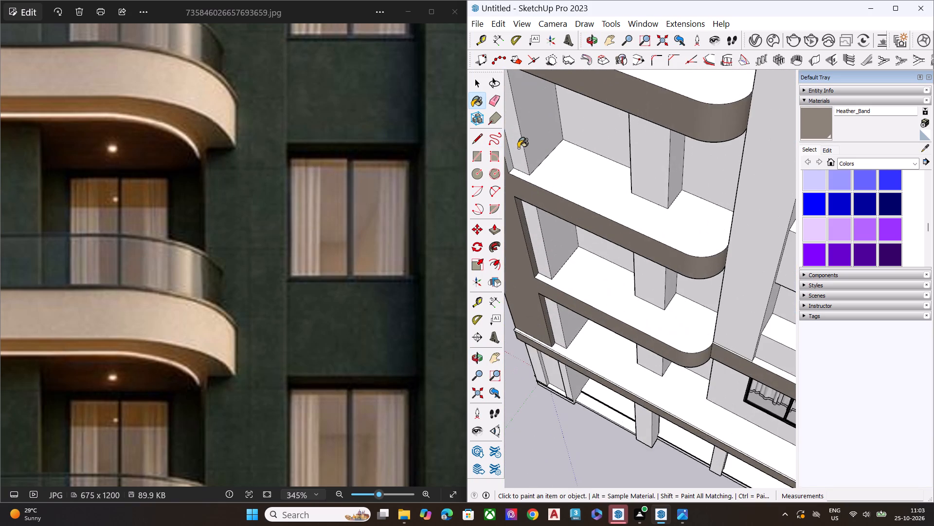
scroll(560, 160, down, 9)
scroll(544, 144, up, 1)
middle_drag(547, 124, 522, 32)
scroll(535, 82, up, 11)
click(587, 134)
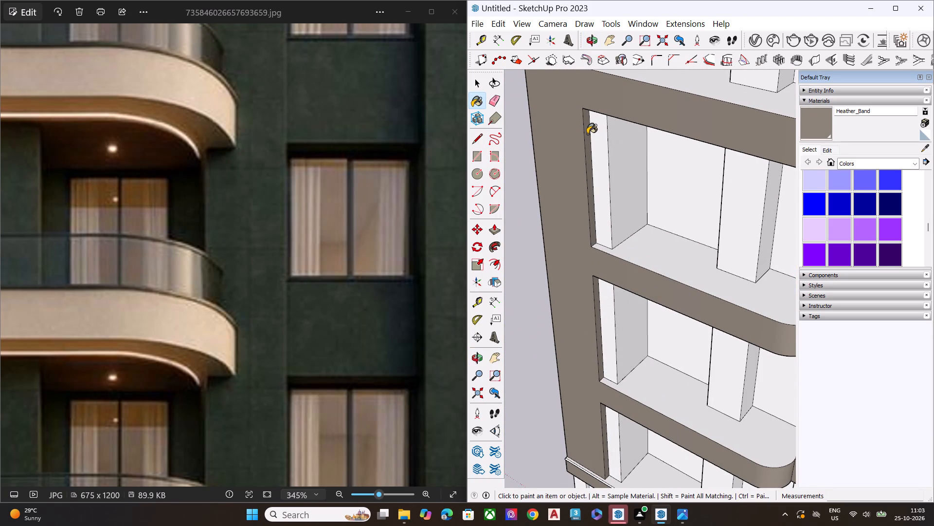
Paint the inner side edge of the façade frame at the topmost balcony opening with Heather_Band.
scroll(597, 139, down, 8)
middle_drag(598, 254, 612, 2)
scroll(637, 119, up, 1)
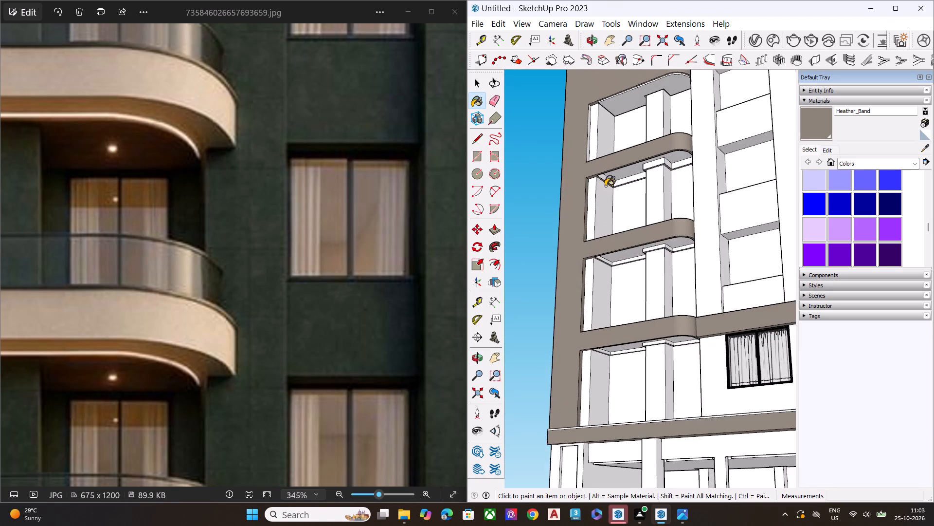
scroll(597, 191, down, 5)
scroll(611, 117, up, 4)
scroll(612, 117, down, 1)
scroll(612, 117, up, 3)
scroll(588, 156, up, 5)
scroll(584, 159, down, 1)
scroll(583, 160, up, 4)
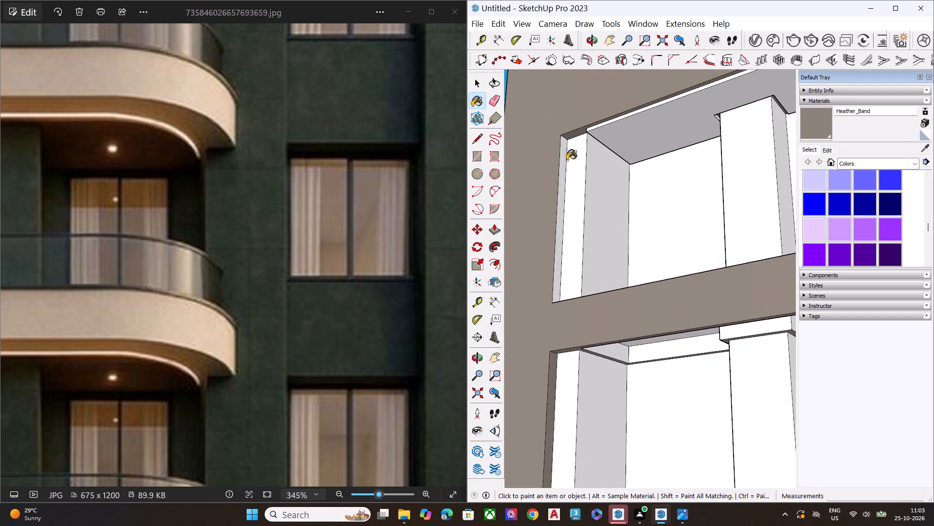
click(563, 158)
key(space)
Examine the whole painted façade and the wall containing the upper window recesses.
scroll(563, 156, down, 17)
key(space)
click(571, 99)
click(573, 96)
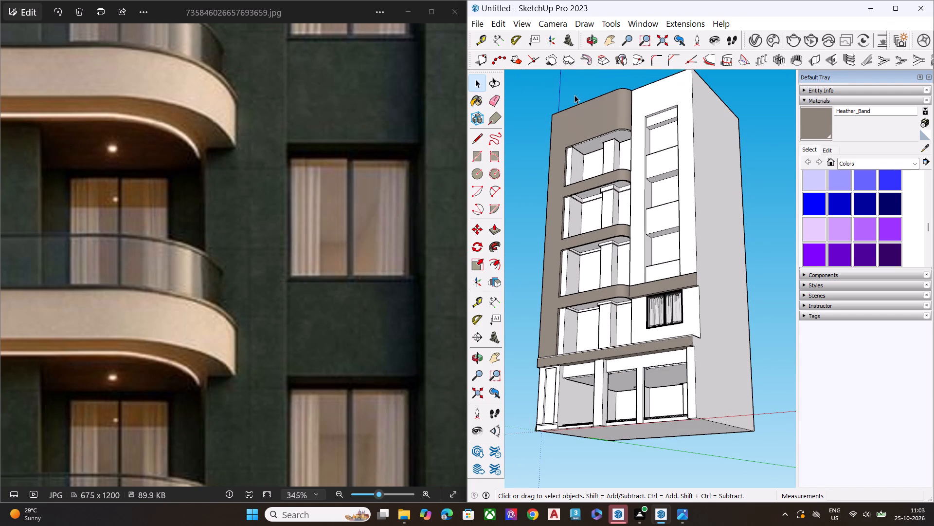
scroll(594, 127, down, 4)
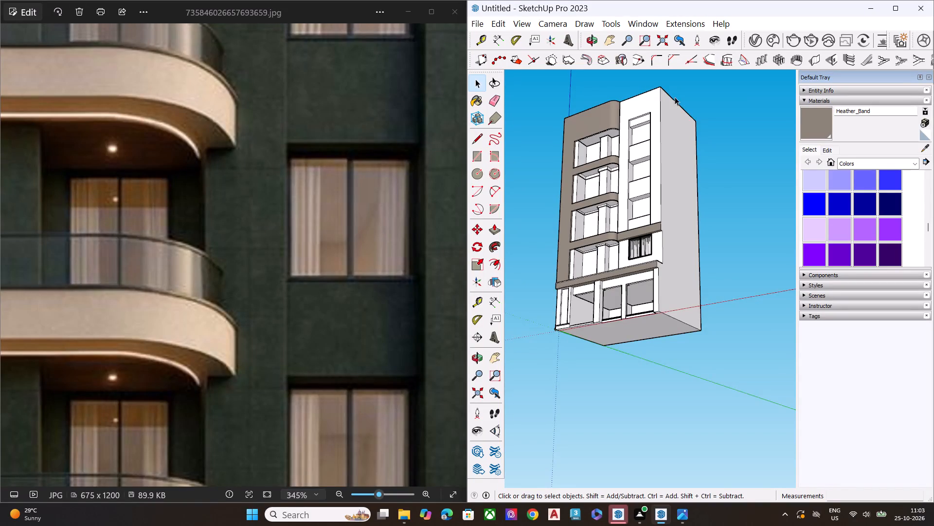
scroll(642, 155, down, 7)
middle_drag(650, 212, 663, 306)
key(space)
scroll(668, 141, up, 15)
middle_drag(617, 165, 632, 245)
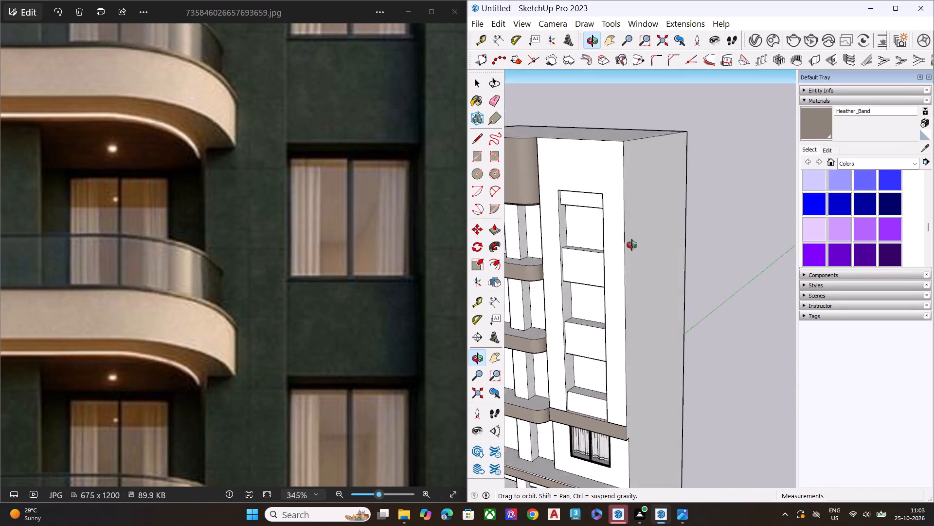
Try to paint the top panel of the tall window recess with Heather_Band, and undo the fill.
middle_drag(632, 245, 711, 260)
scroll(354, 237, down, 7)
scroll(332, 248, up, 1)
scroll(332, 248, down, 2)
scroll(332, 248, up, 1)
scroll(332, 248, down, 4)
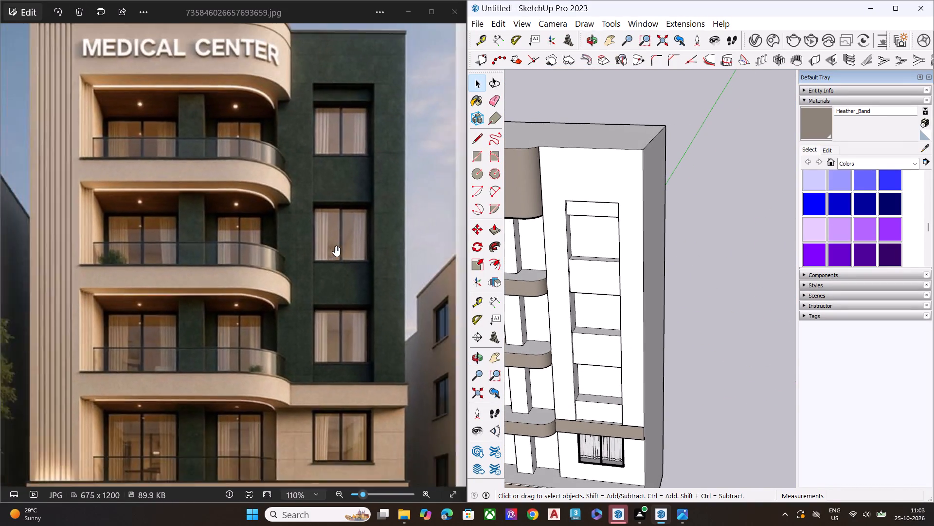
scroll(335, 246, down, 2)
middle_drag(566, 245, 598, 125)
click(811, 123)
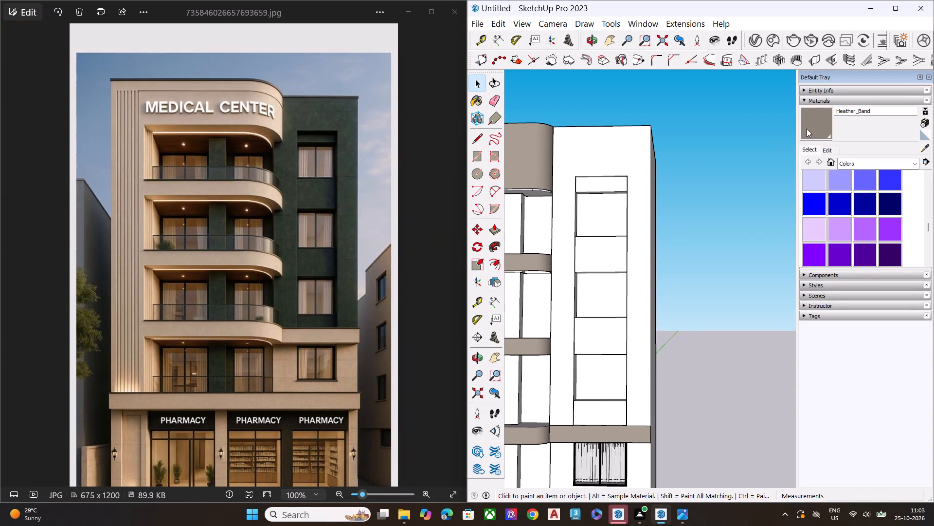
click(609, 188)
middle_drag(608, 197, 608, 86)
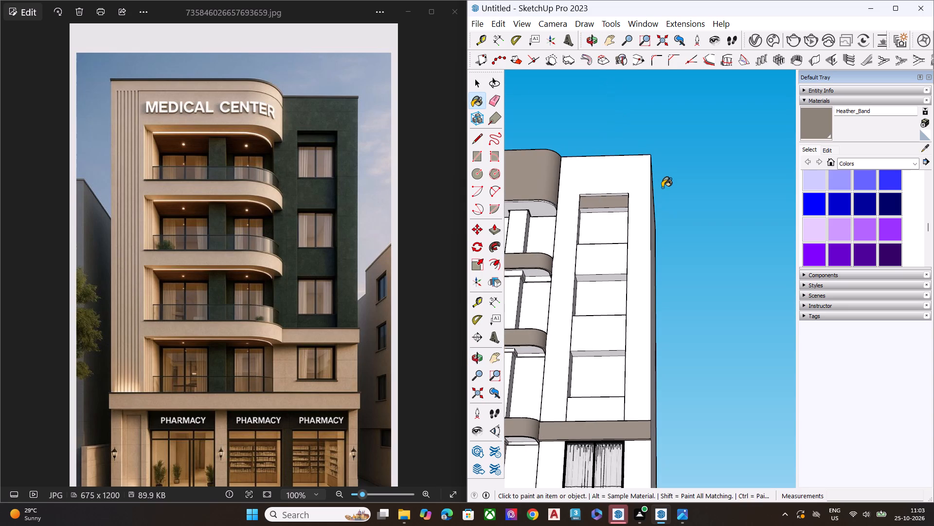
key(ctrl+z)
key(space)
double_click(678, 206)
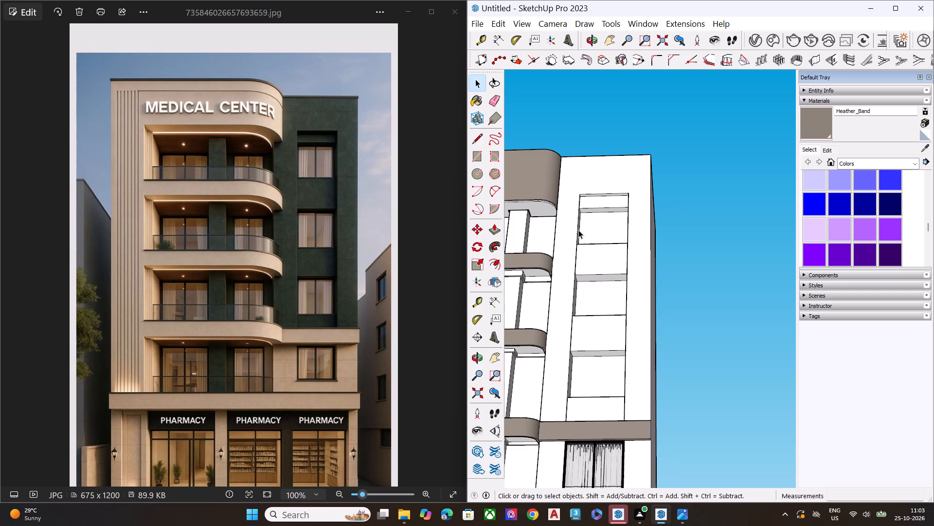
Examine the building's front facade, balconies and window recess from several angles against the reference image.
scroll(647, 206, down, 4)
scroll(621, 244, up, 1)
scroll(620, 245, down, 3)
middle_drag(598, 262, 724, 302)
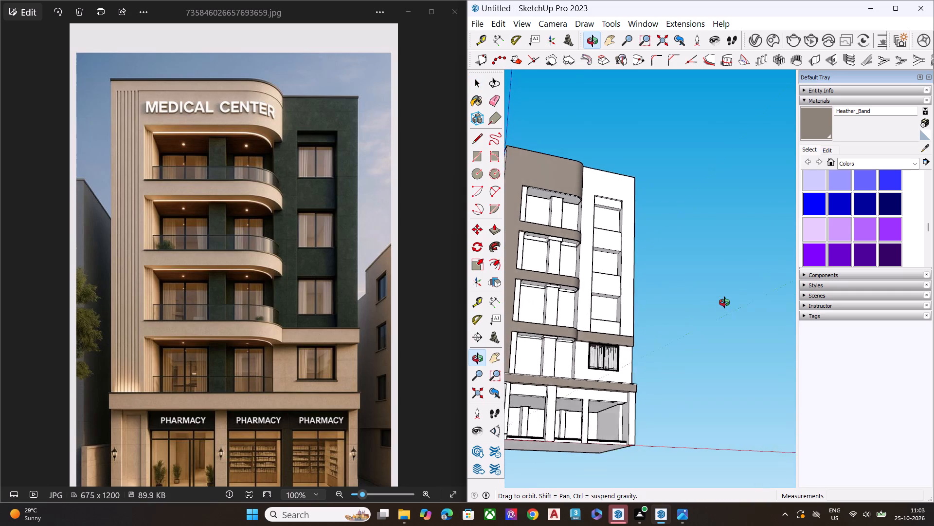
middle_drag(724, 302, 486, 285)
scroll(567, 283, up, 4)
scroll(568, 283, down, 1)
scroll(568, 283, up, 5)
key(space)
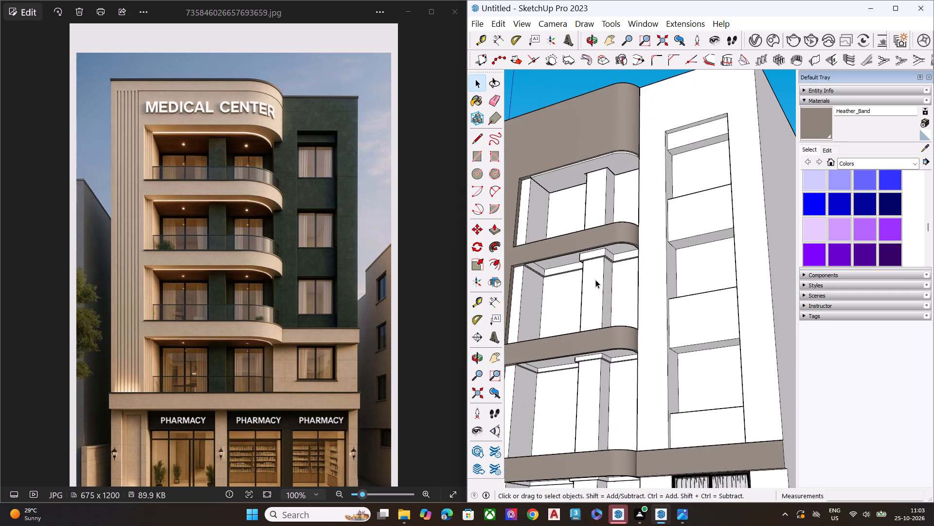
scroll(582, 270, down, 5)
scroll(589, 267, up, 1)
scroll(589, 267, down, 2)
middle_drag(601, 265, 739, 268)
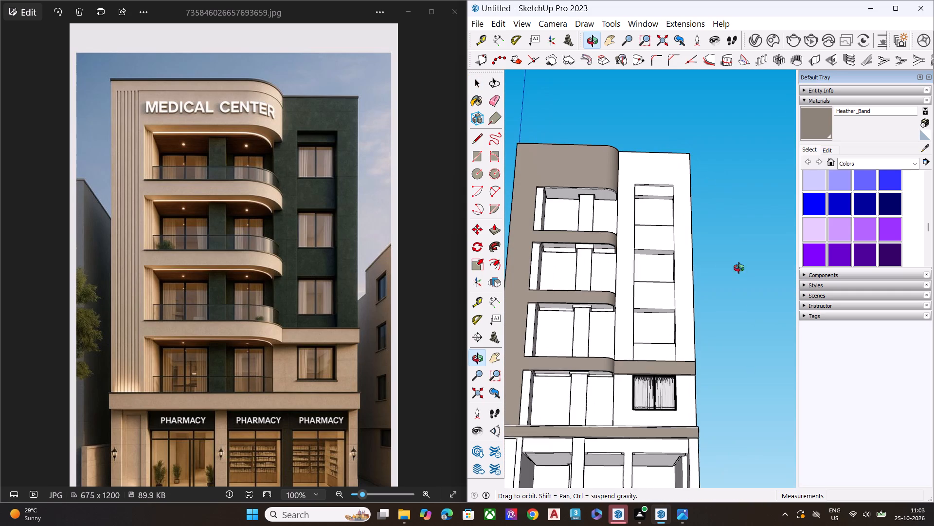
middle_drag(739, 268, 739, 267)
scroll(649, 263, down, 5)
middle_drag(633, 267, 634, 268)
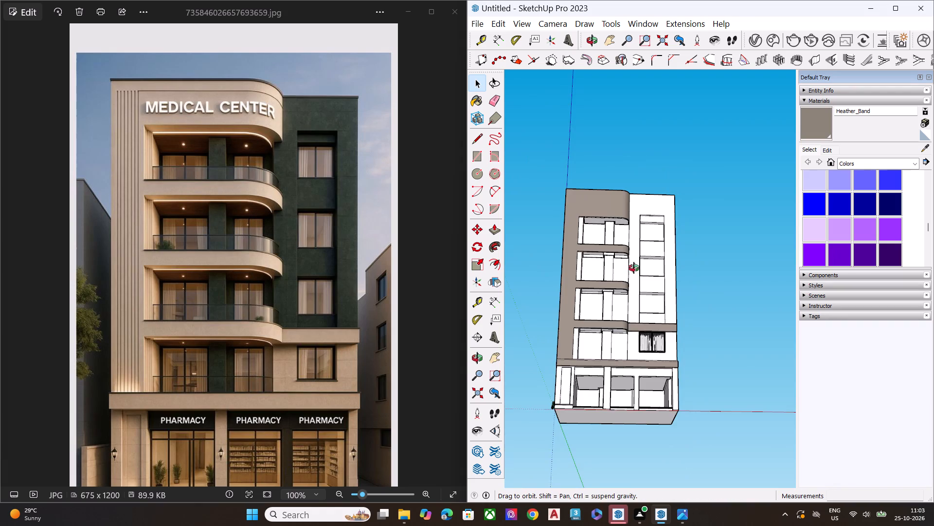
middle_drag(634, 268, 665, 383)
scroll(630, 224, up, 2)
scroll(630, 224, down, 1)
scroll(630, 224, up, 4)
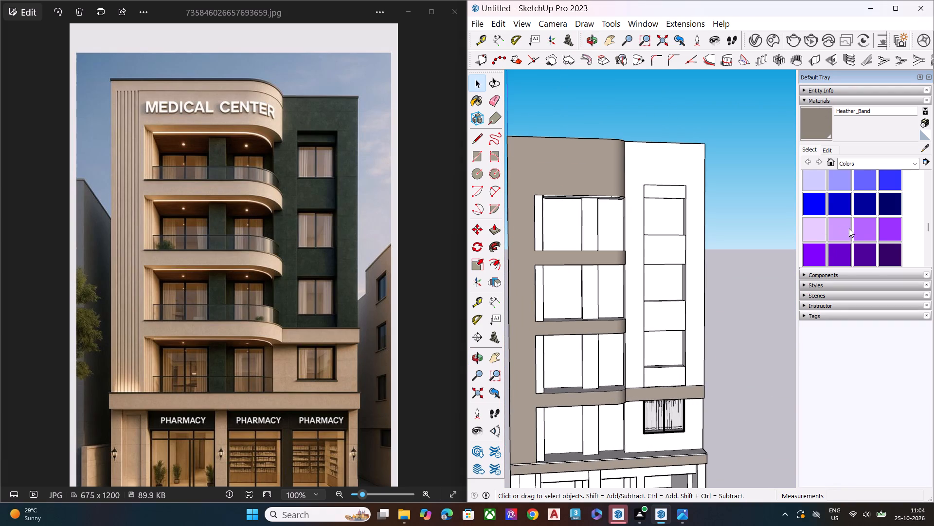
Choose Color H08 from the Colors collection and paint the front faces of the balcony columns on all four floors.
scroll(849, 228, down, 2)
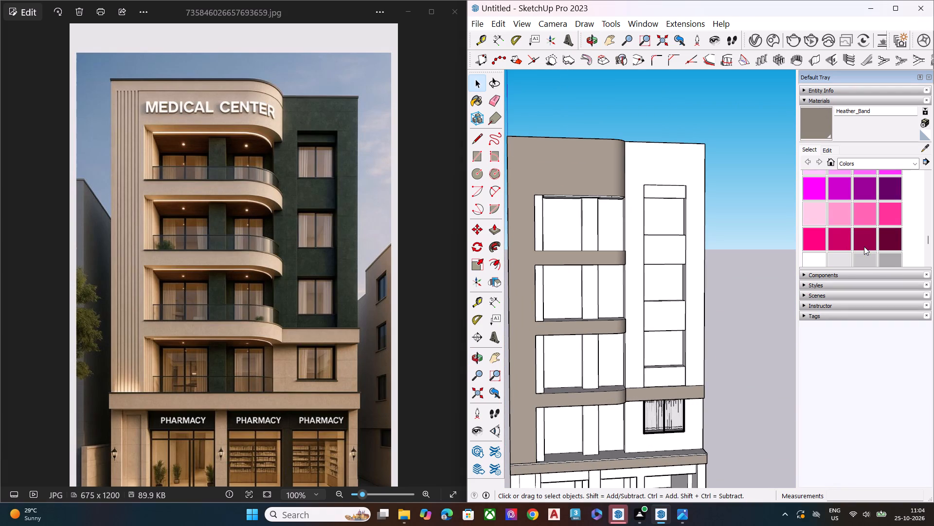
scroll(865, 242, down, 3)
scroll(863, 242, up, 2)
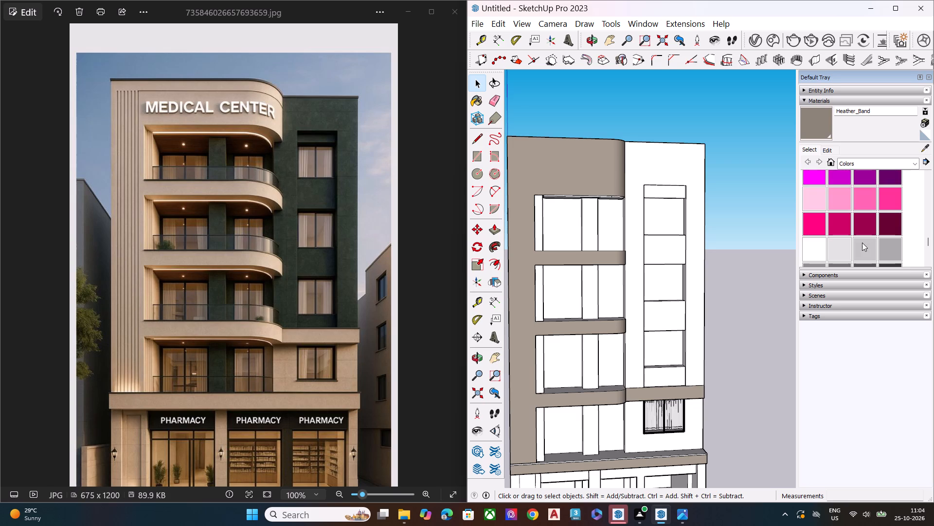
scroll(862, 243, down, 1)
scroll(867, 232, up, 5)
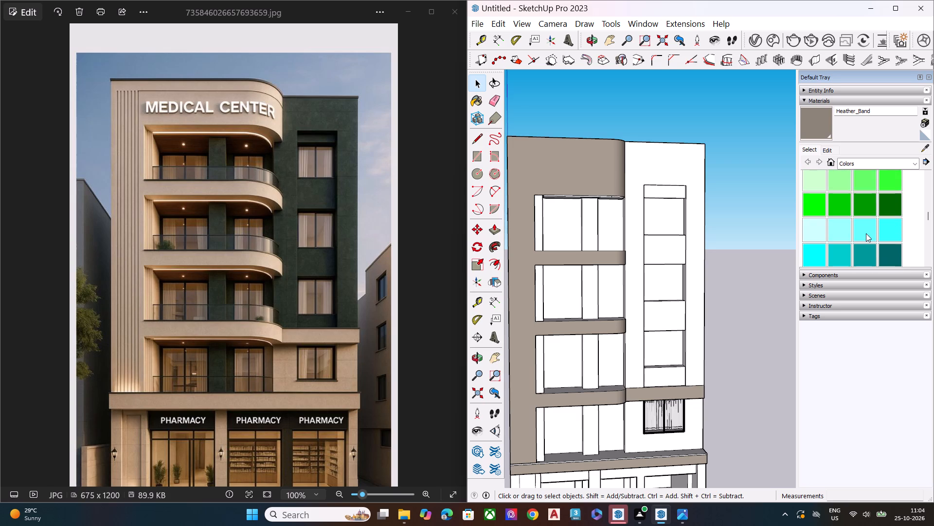
scroll(865, 233, down, 1)
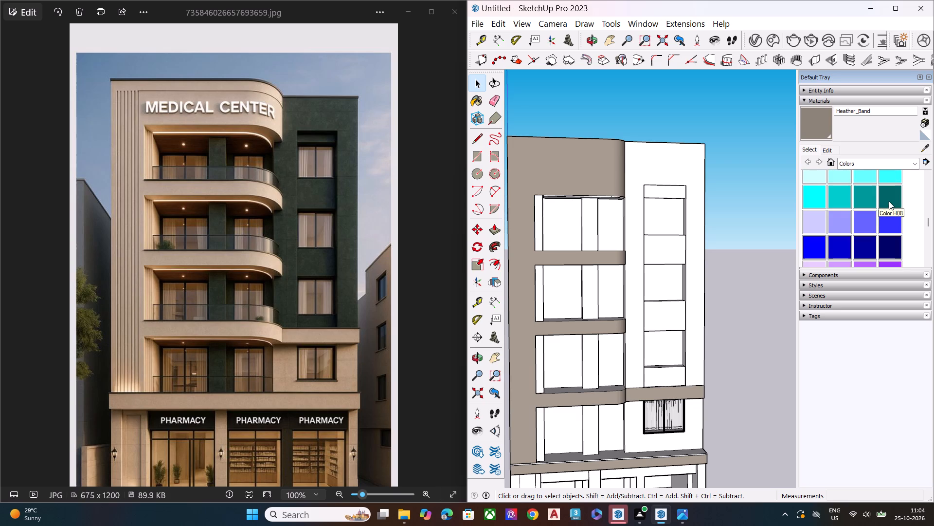
click(889, 201)
click(591, 225)
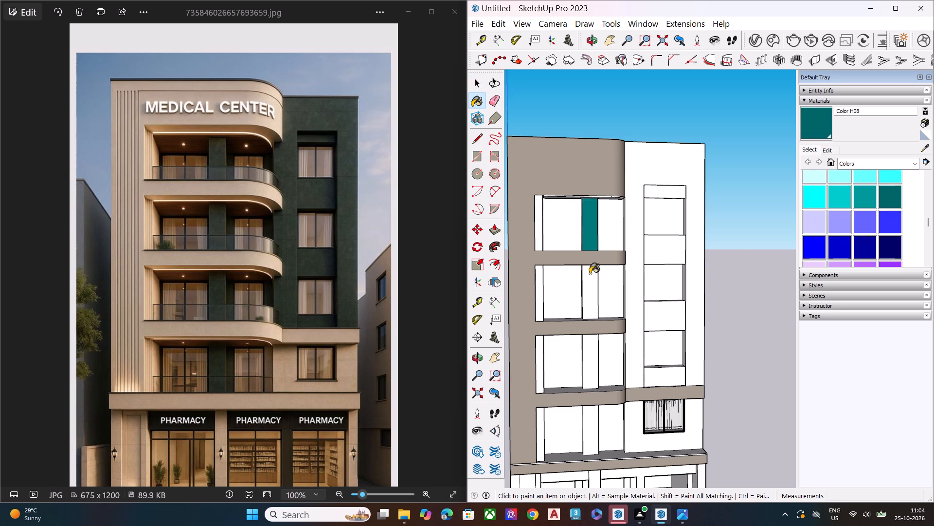
click(590, 274)
click(592, 363)
click(591, 426)
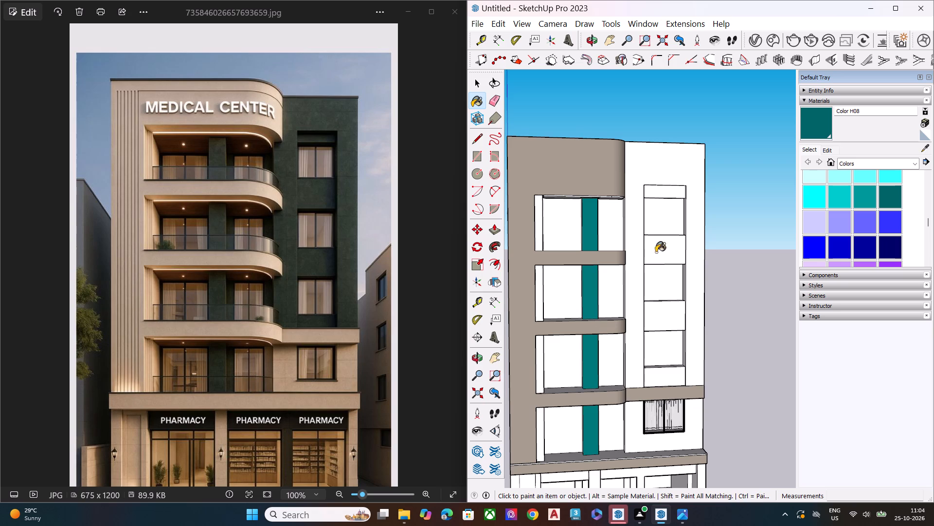
Paint the front wall surrounding the tall window recess with Color H08.
click(640, 174)
Examine the painted facade and ground floor from several angles, comparing the colour layout with the reference image.
middle_drag(687, 238, 657, 262)
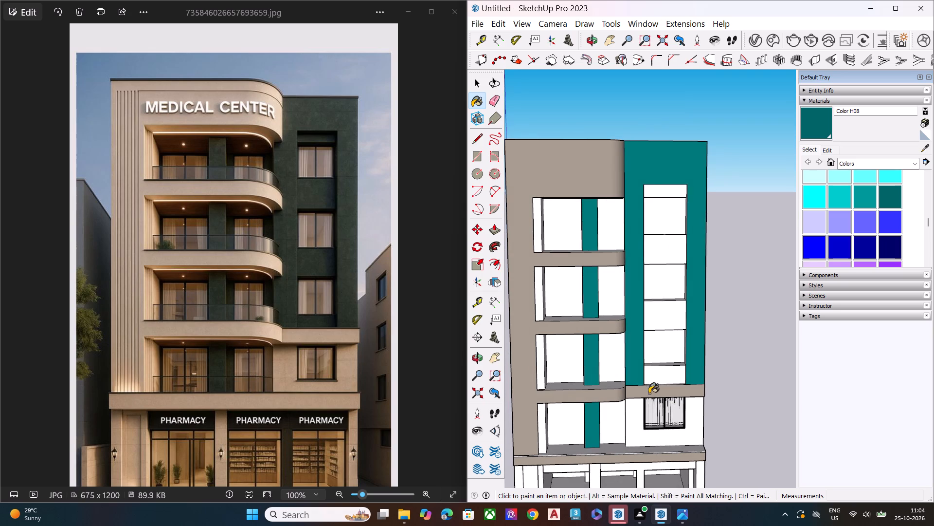
middle_drag(649, 394, 641, 316)
scroll(641, 245, down, 6)
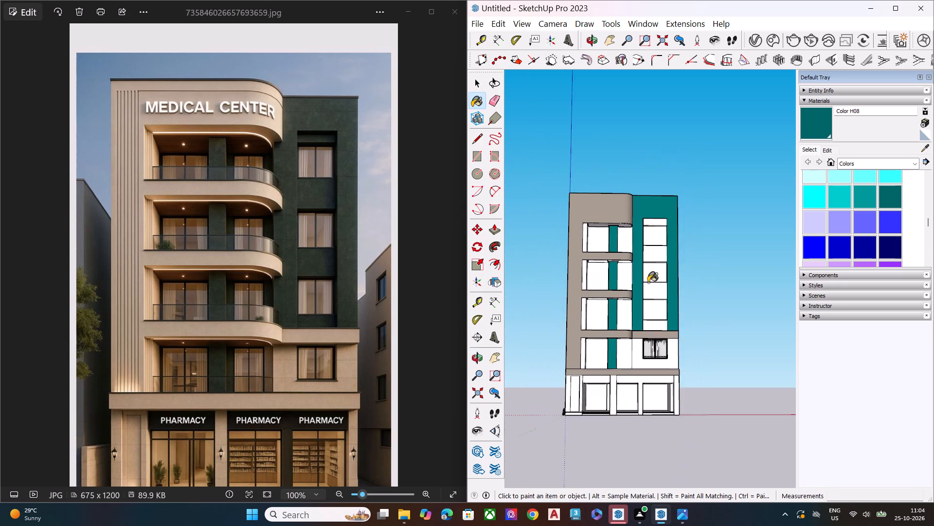
scroll(665, 370, up, 2)
scroll(667, 369, down, 1)
scroll(667, 369, up, 1)
scroll(667, 369, down, 1)
scroll(667, 369, up, 3)
scroll(602, 419, up, 1)
scroll(602, 421, down, 1)
scroll(602, 421, up, 1)
scroll(603, 424, down, 1)
scroll(604, 425, up, 1)
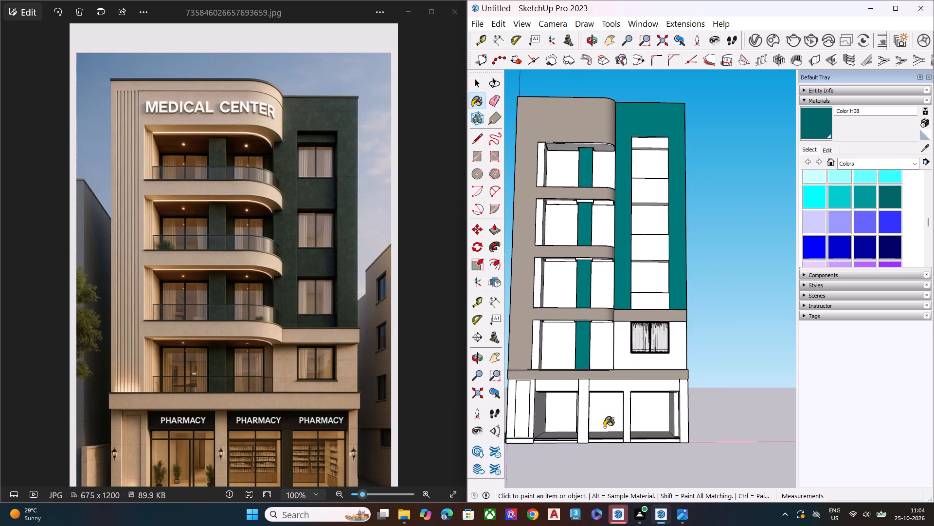
scroll(604, 427, up, 2)
scroll(647, 337, down, 6)
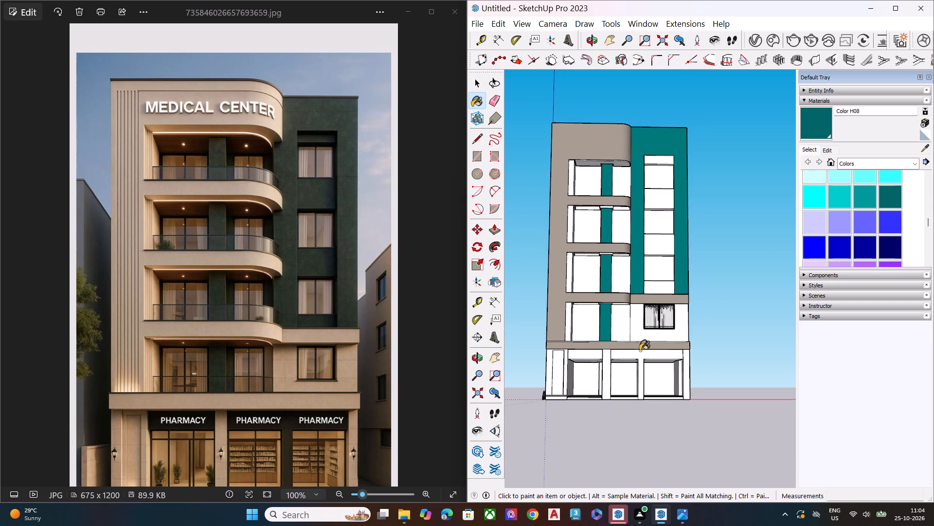
scroll(587, 357, up, 7)
middle_drag(604, 313, 536, 344)
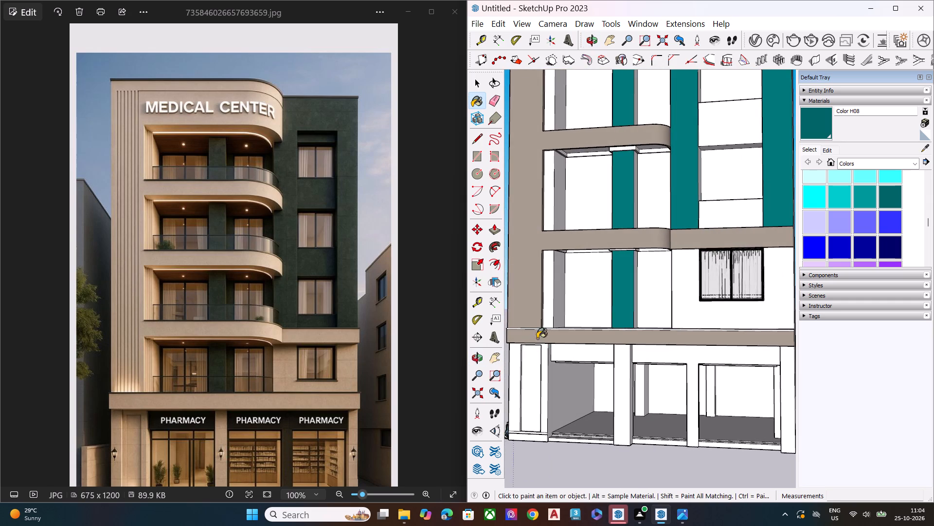
scroll(575, 346, down, 8)
scroll(603, 259, up, 1)
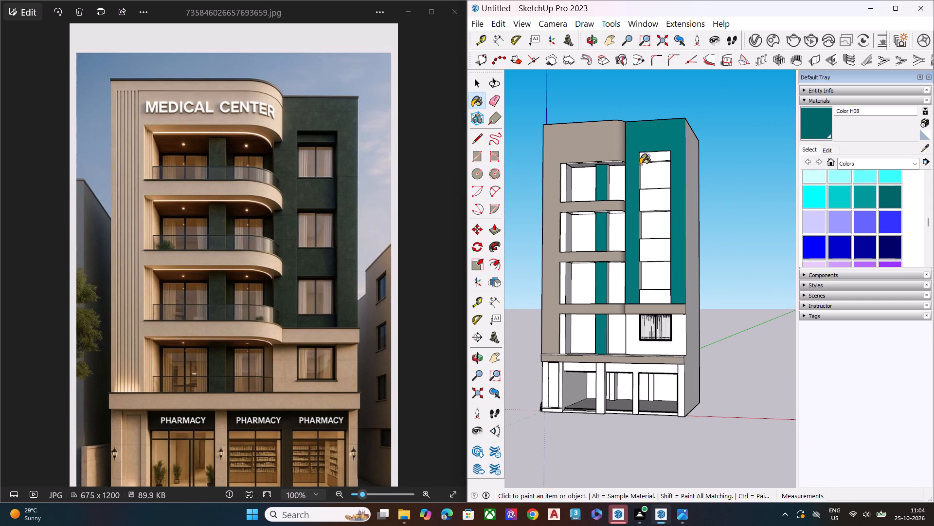
middle_drag(631, 194, 606, 137)
scroll(638, 178, up, 1)
scroll(680, 185, down, 1)
scroll(698, 186, up, 4)
scroll(679, 191, down, 7)
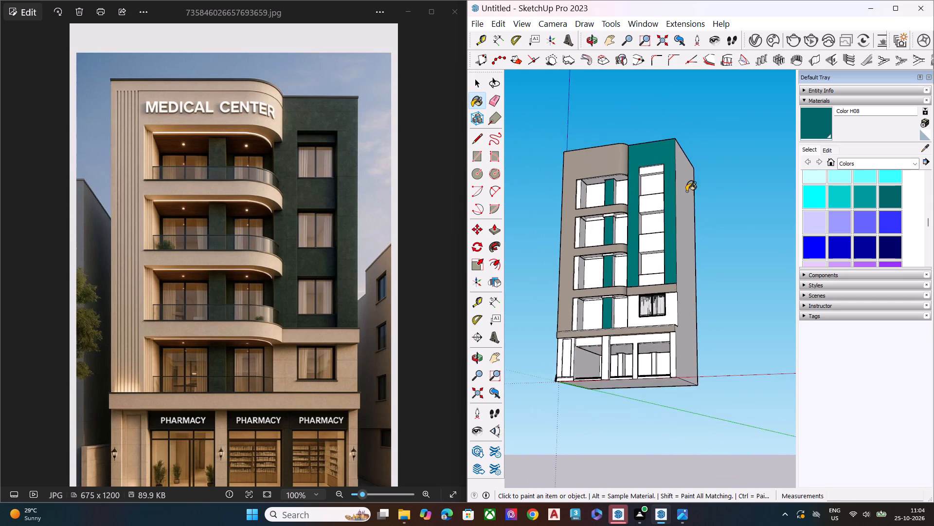
middle_drag(686, 192, 766, 252)
Darken the Color H08 material to a brightness of 37 and make it active for painting.
click(827, 154)
click(830, 150)
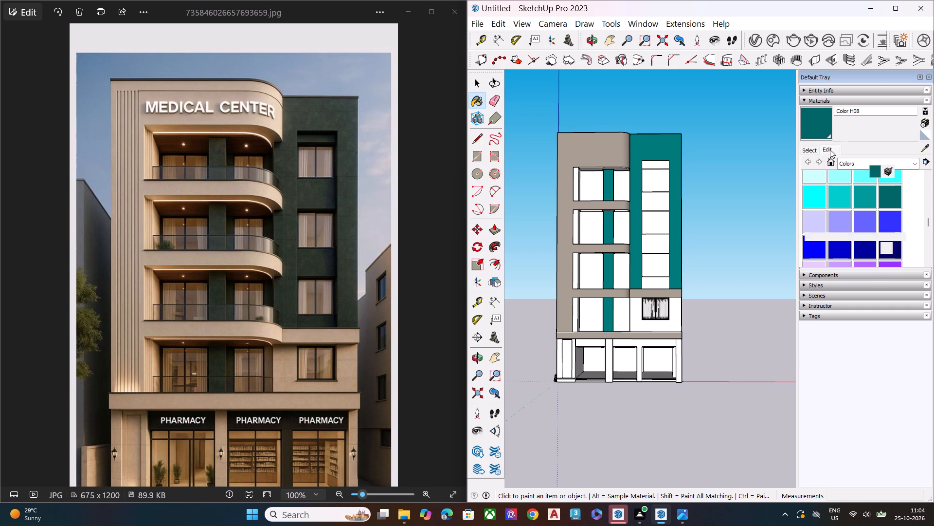
click(839, 215)
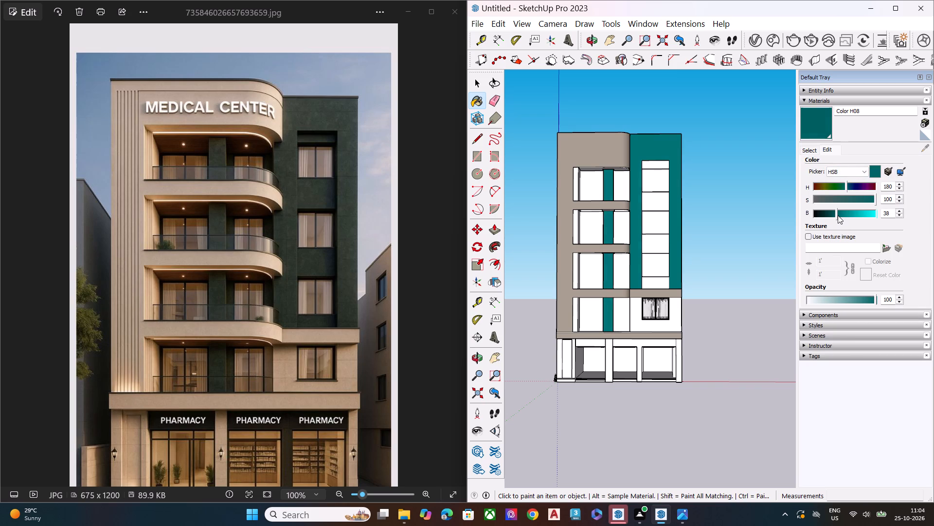
key(space)
click(811, 99)
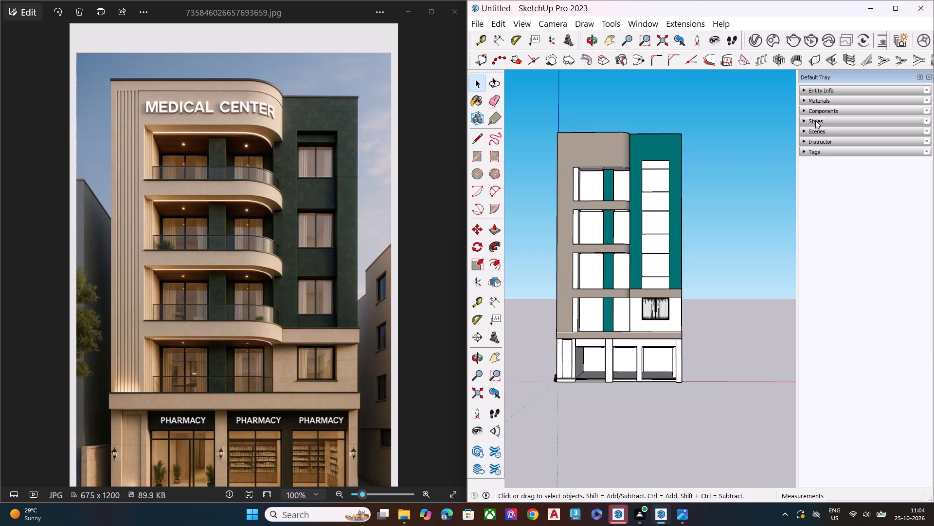
click(820, 101)
click(819, 128)
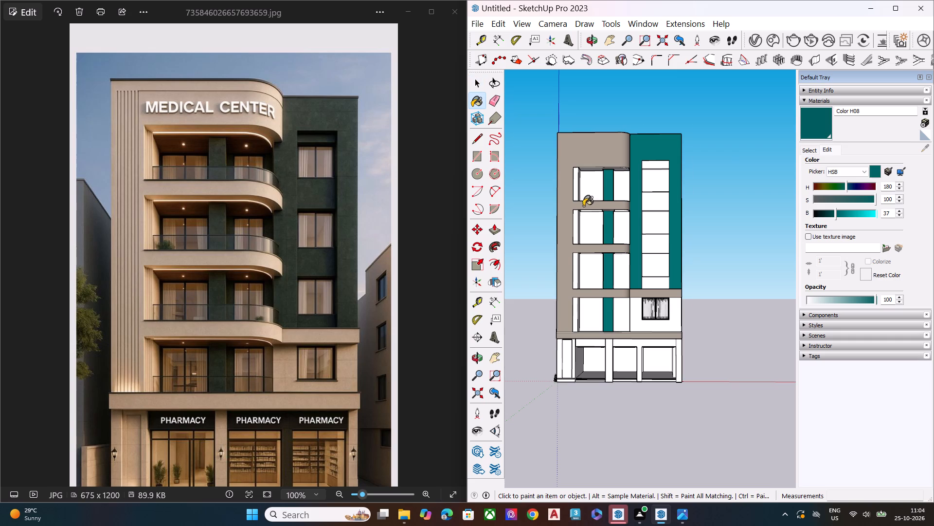
Paint the front strips and inner side walls at the left end of the upper three balcony openings with Color H08.
scroll(587, 207, up, 1)
scroll(593, 208, down, 3)
scroll(596, 211, up, 6)
middle_drag(603, 222, 550, 228)
scroll(554, 189, up, 7)
click(559, 170)
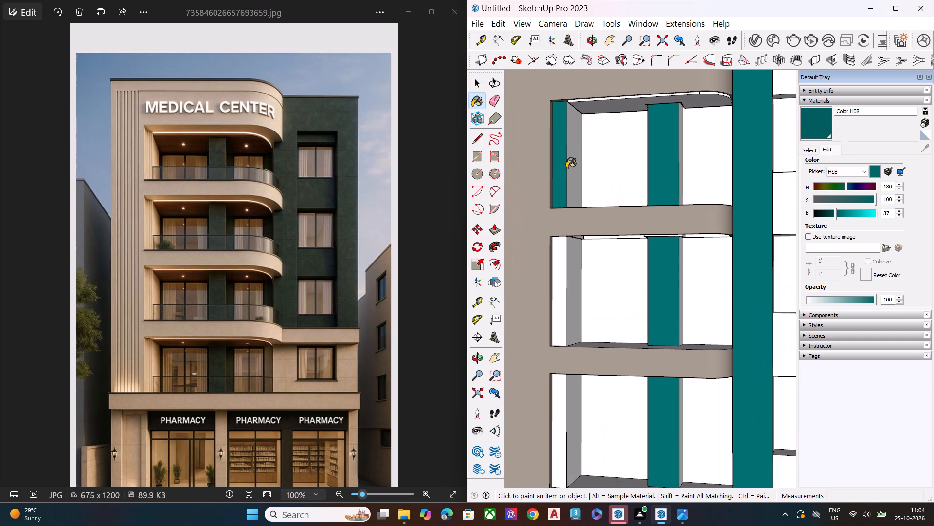
click(567, 168)
click(572, 167)
click(560, 249)
click(569, 256)
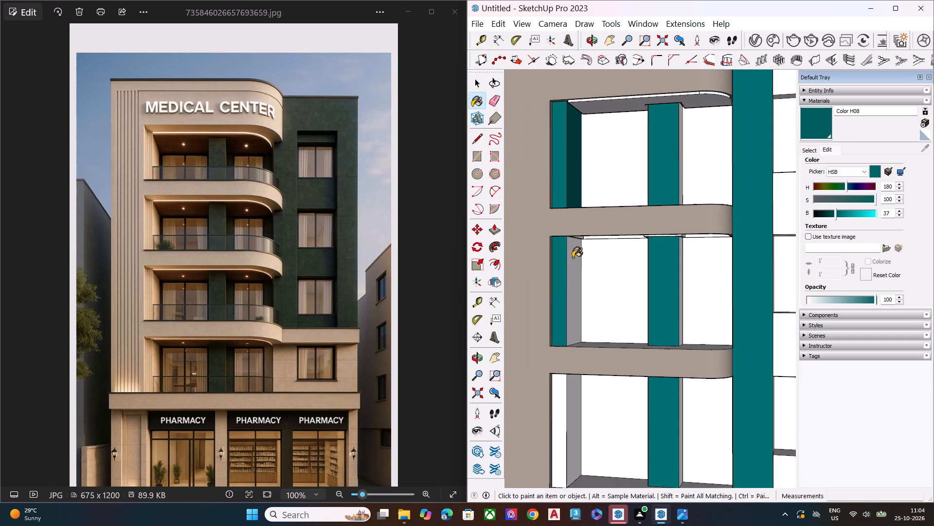
middle_drag(576, 247, 572, 196)
click(559, 402)
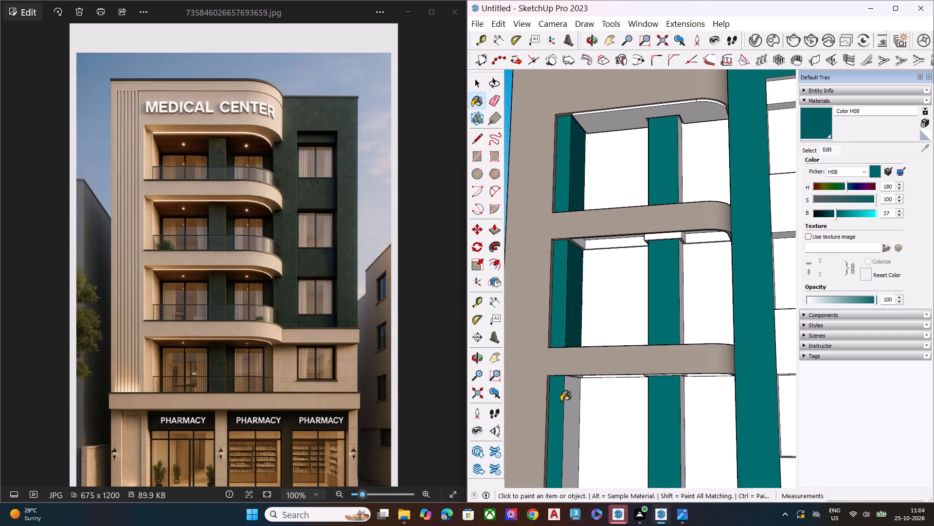
click(569, 402)
Paint the front strip and inner side wall at the left end of the lowest balcony opening with Color H08.
scroll(565, 247, down, 7)
scroll(574, 245, up, 1)
scroll(577, 226, down, 7)
scroll(578, 328, up, 2)
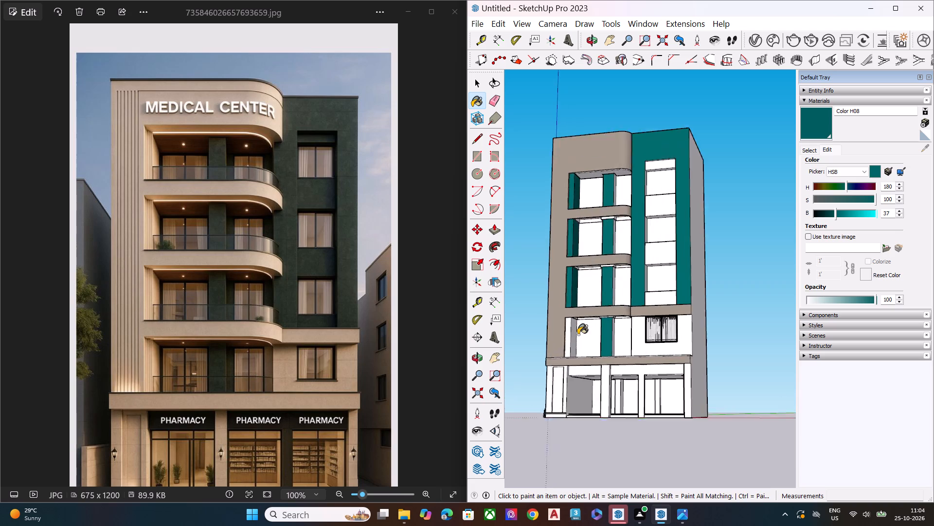
scroll(578, 335, up, 5)
click(562, 333)
click(571, 333)
Paint the right side faces of the balcony columns on the top two floors with Color H08.
scroll(571, 274, up, 1)
scroll(571, 273, down, 2)
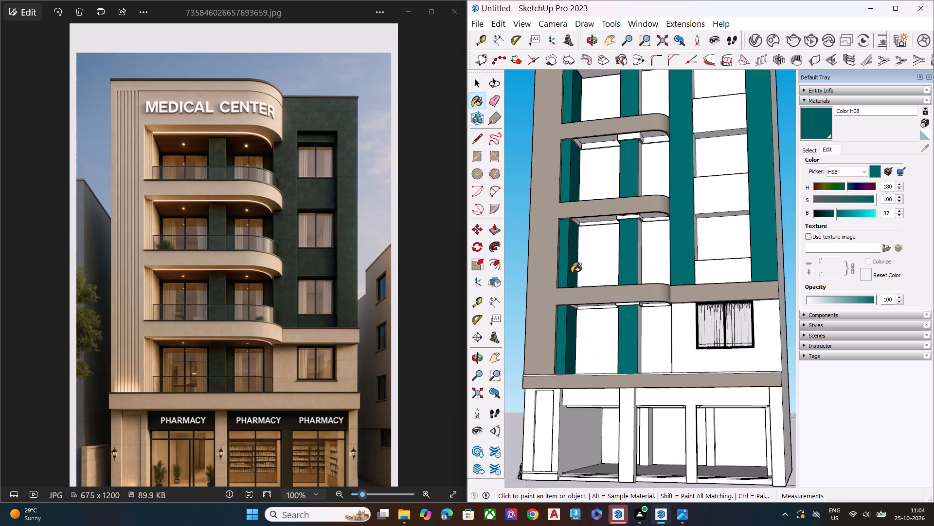
scroll(572, 273, down, 2)
middle_drag(600, 271, 584, 309)
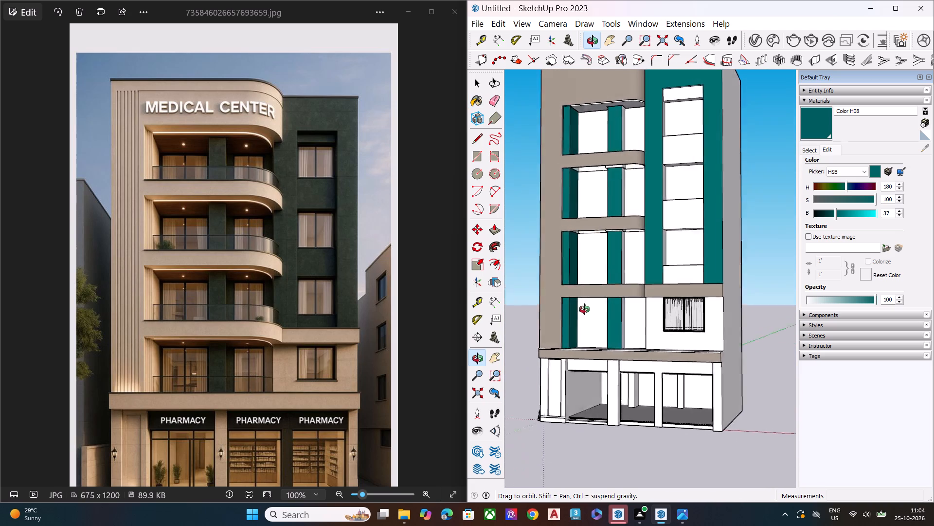
middle_drag(584, 309, 577, 279)
scroll(618, 117, up, 2)
scroll(621, 117, down, 1)
scroll(622, 117, up, 1)
scroll(622, 116, down, 1)
scroll(622, 116, up, 7)
scroll(622, 123, down, 3)
scroll(622, 123, up, 1)
scroll(622, 123, down, 1)
scroll(622, 123, up, 5)
click(630, 131)
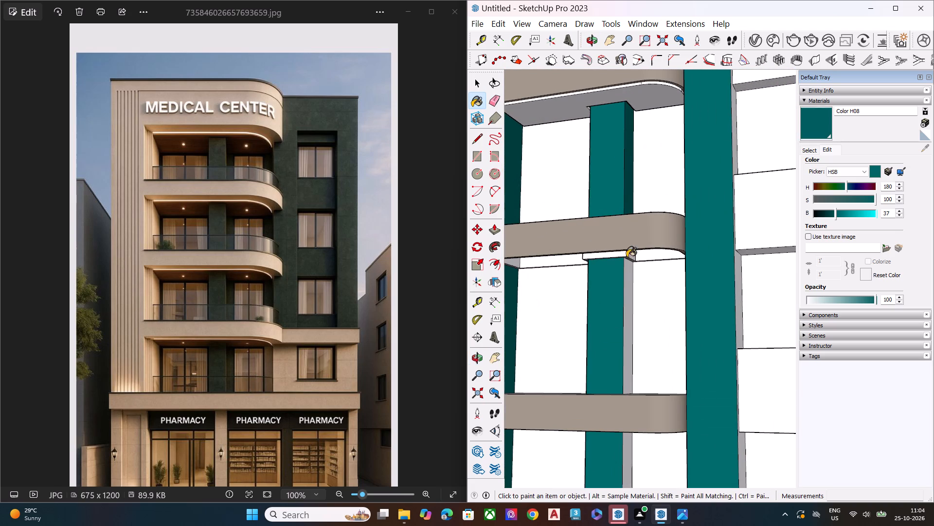
click(627, 287)
Paint the left side faces of the balcony columns in the upper three openings with Color H08.
middle_drag(596, 153, 753, 146)
middle_drag(611, 159, 704, 147)
click(588, 138)
click(584, 281)
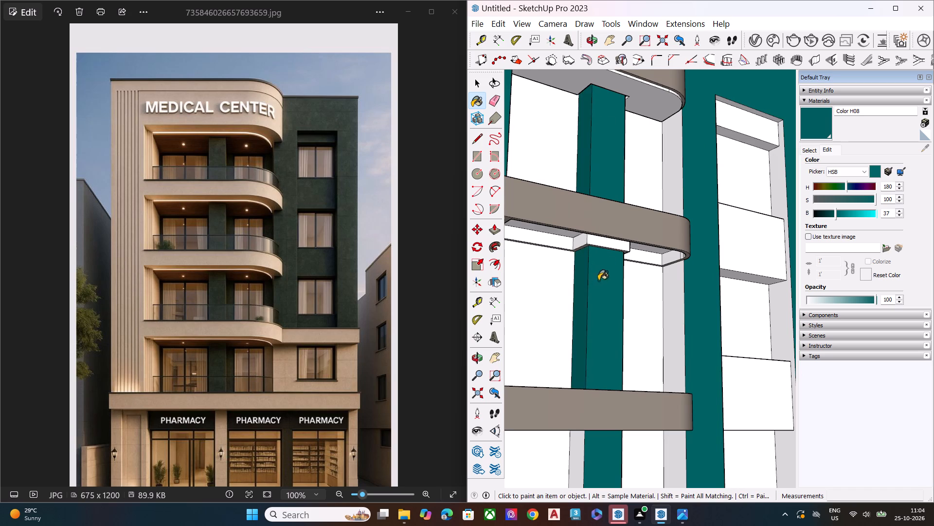
scroll(595, 189, down, 2)
scroll(595, 189, up, 1)
scroll(595, 189, down, 8)
scroll(585, 301, up, 9)
click(588, 309)
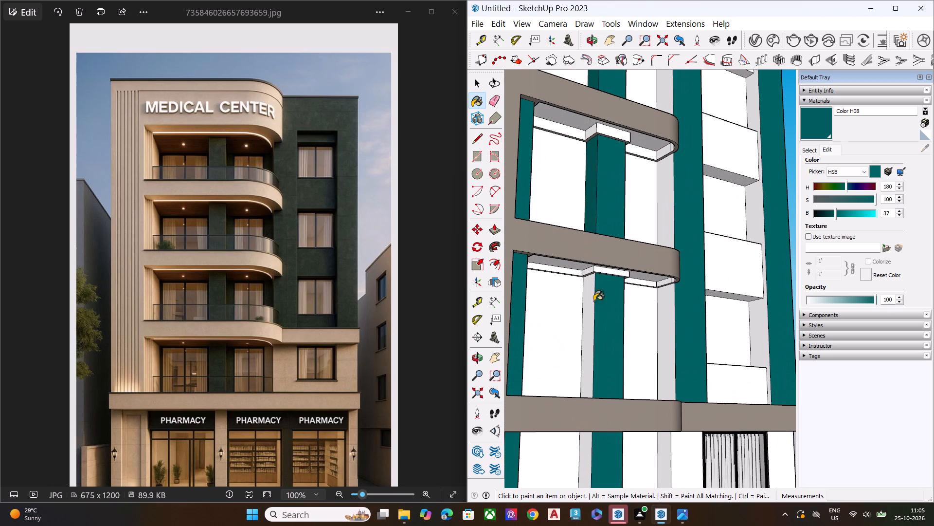
Paint the right side faces of the balcony columns in the lower two openings with Color H08.
middle_drag(613, 285, 378, 281)
middle_drag(622, 321, 505, 323)
scroll(522, 323, up, 3)
scroll(680, 321, down, 3)
scroll(680, 321, up, 3)
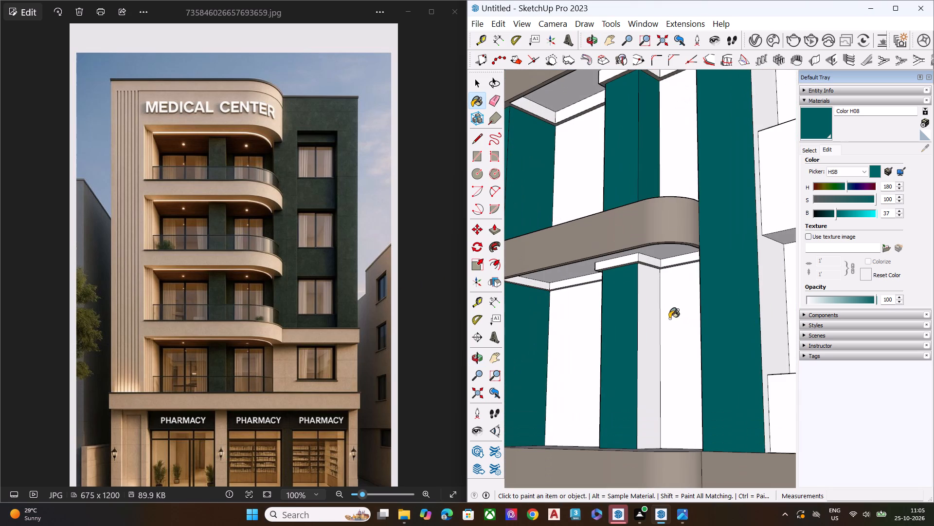
click(653, 320)
scroll(633, 179, down, 3)
scroll(633, 179, up, 1)
scroll(633, 178, down, 8)
scroll(632, 357, up, 1)
scroll(628, 372, down, 1)
scroll(626, 380, up, 3)
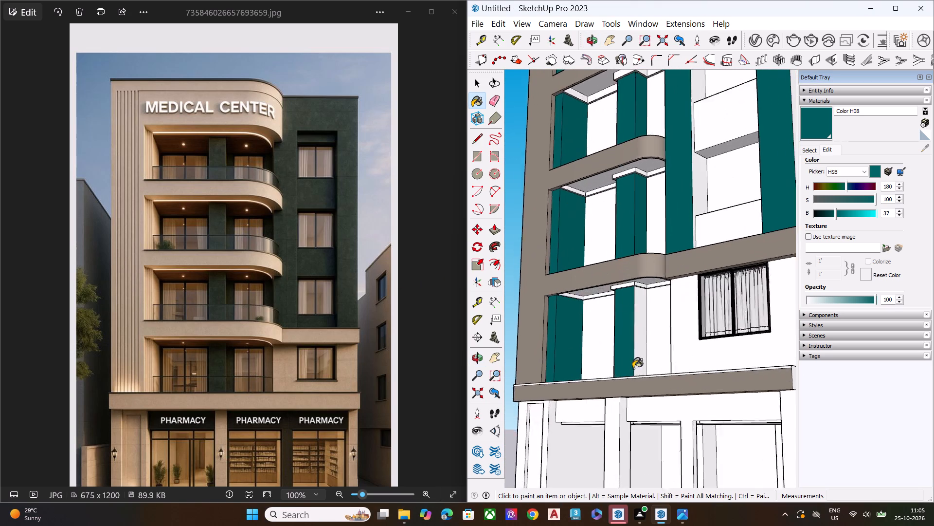
scroll(633, 368, up, 4)
scroll(639, 330, down, 1)
scroll(639, 330, up, 3)
click(639, 330)
Paint the left side face of the balcony column in the lowest opening with Color H08.
middle_drag(624, 334, 733, 332)
middle_drag(606, 336, 766, 337)
middle_drag(615, 343, 738, 343)
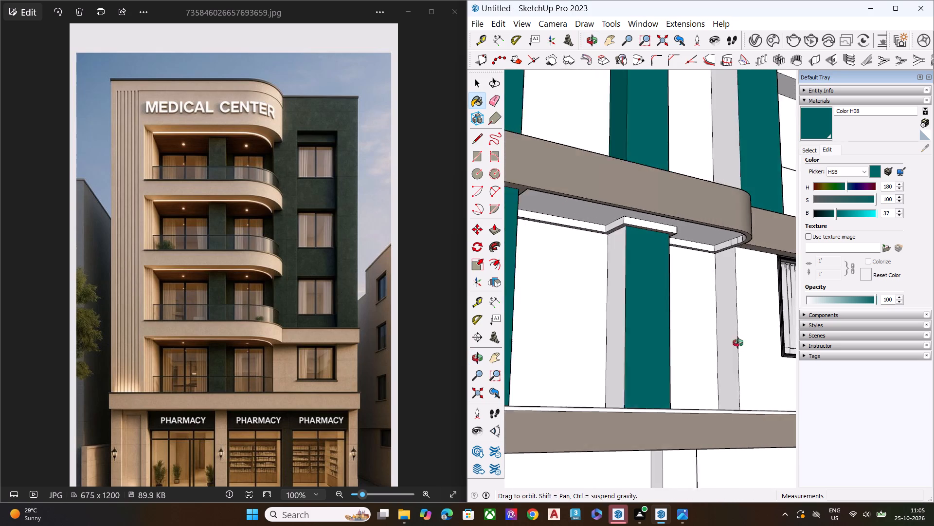
middle_drag(738, 343, 750, 340)
click(642, 338)
Paint the narrow top strip of the band above the ground-floor shops with Color H08.
scroll(631, 315, down, 6)
middle_drag(662, 297, 581, 347)
scroll(662, 297, down, 1)
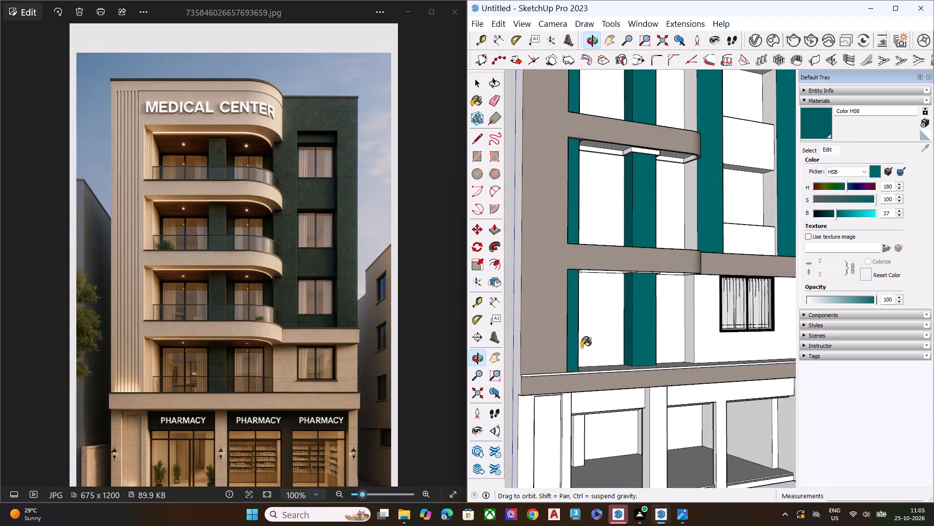
scroll(596, 302, down, 8)
middle_drag(665, 299, 533, 305)
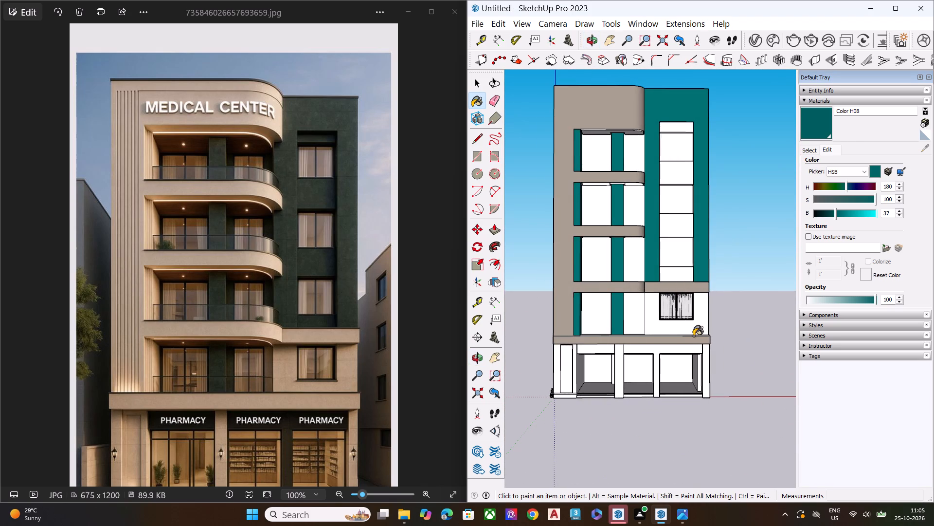
scroll(690, 342, up, 8)
middle_drag(709, 339, 542, 325)
scroll(600, 327, up, 3)
scroll(644, 329, down, 2)
scroll(656, 330, up, 5)
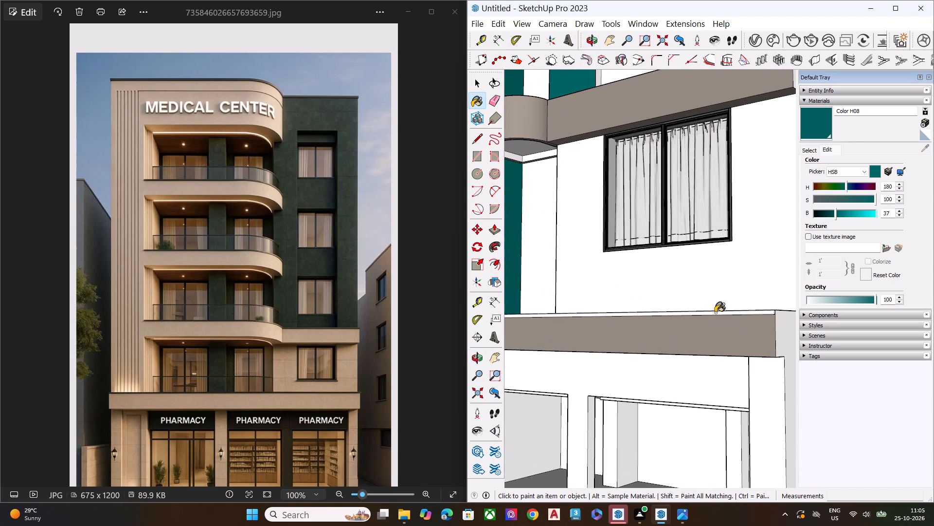
click(715, 313)
Draw a vertical line about 35' 7" long on the plain side wall, from the ground-floor band down to the base.
scroll(576, 317, down, 6)
scroll(652, 318, up, 2)
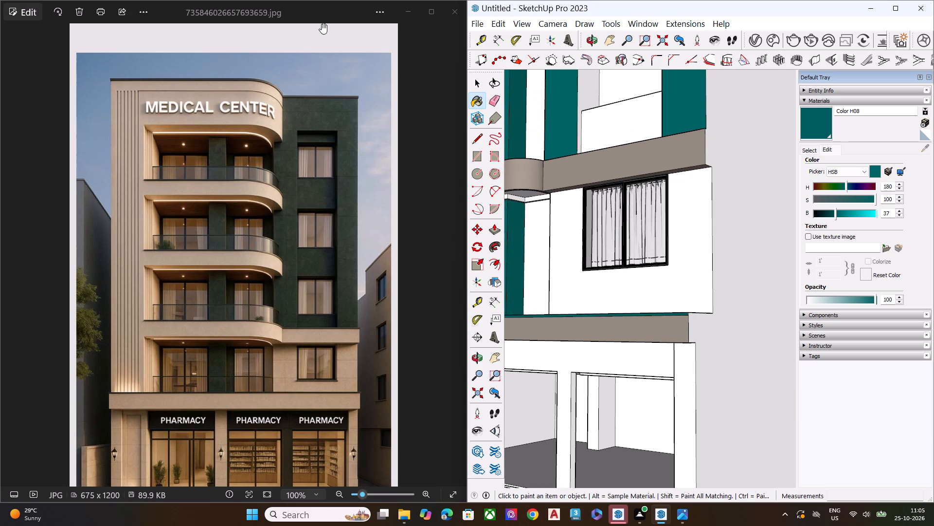
scroll(667, 424, down, 7)
middle_drag(671, 429, 544, 450)
key(space)
click(589, 458)
middle_drag(707, 438, 636, 405)
scroll(707, 438, up, 1)
key(l)
click(617, 364)
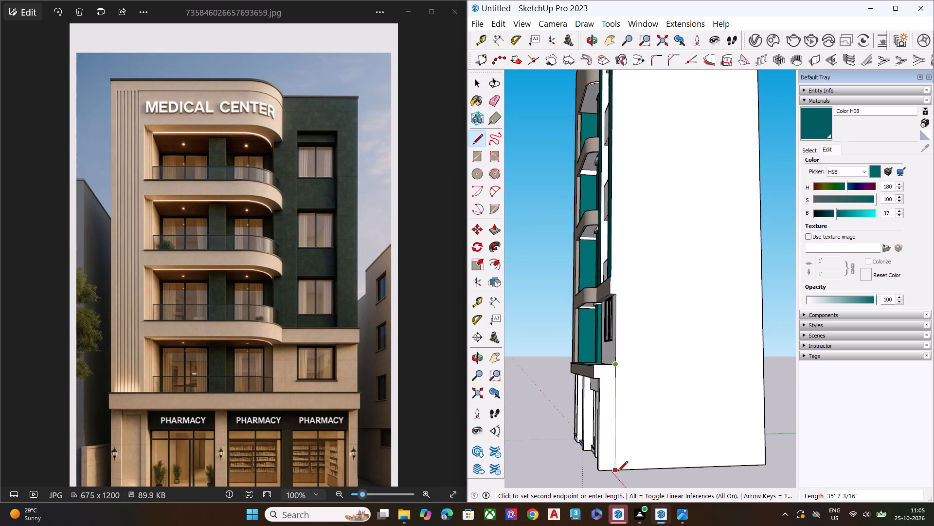
click(618, 472)
key(space)
Draw a horizontal line about 5' 6" long on the side wall, from the band's underside at the end column back to the vertical line.
middle_drag(636, 425, 716, 379)
scroll(697, 350, up, 6)
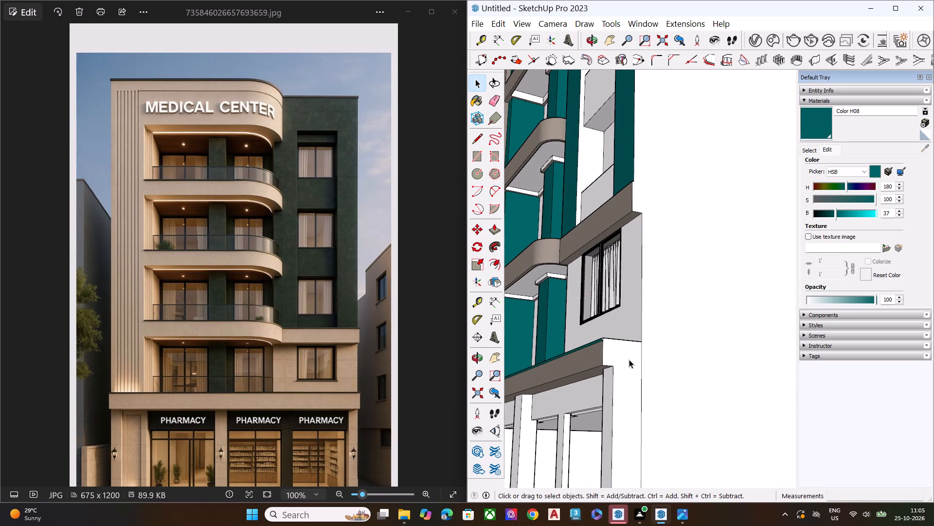
key(l)
click(613, 368)
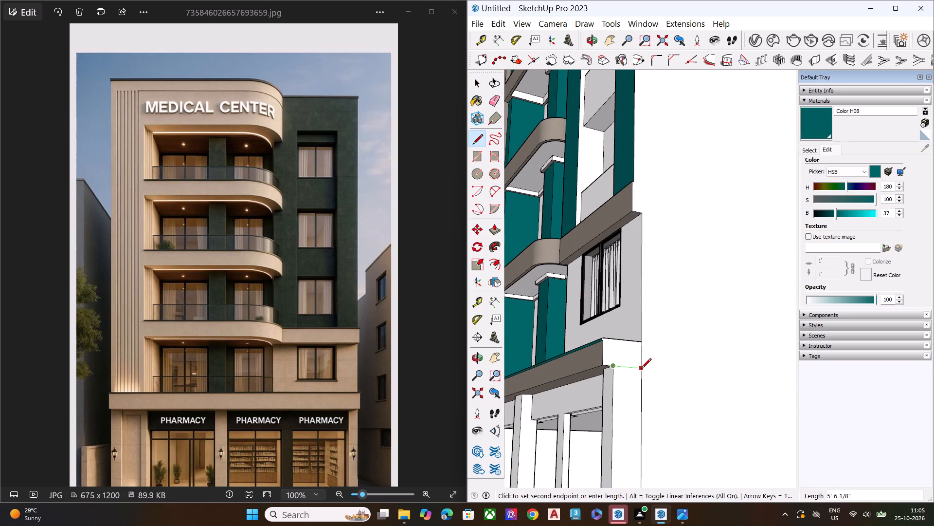
click(641, 369)
key(space)
scroll(629, 341, down, 4)
middle_drag(628, 346, 655, 253)
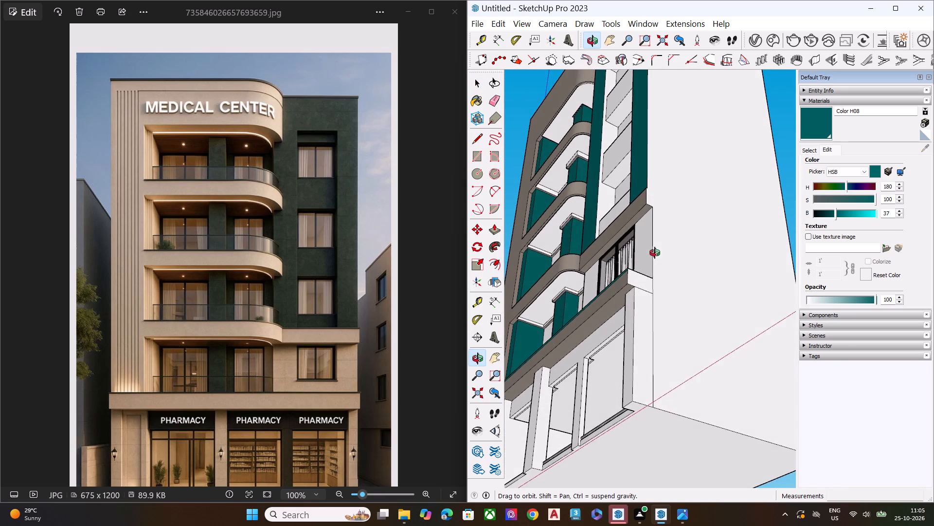
middle_drag(655, 253, 655, 269)
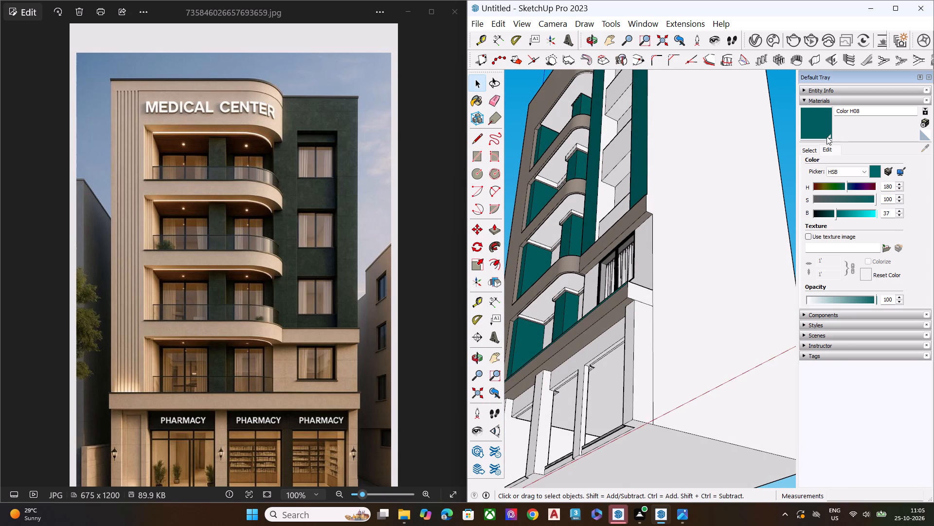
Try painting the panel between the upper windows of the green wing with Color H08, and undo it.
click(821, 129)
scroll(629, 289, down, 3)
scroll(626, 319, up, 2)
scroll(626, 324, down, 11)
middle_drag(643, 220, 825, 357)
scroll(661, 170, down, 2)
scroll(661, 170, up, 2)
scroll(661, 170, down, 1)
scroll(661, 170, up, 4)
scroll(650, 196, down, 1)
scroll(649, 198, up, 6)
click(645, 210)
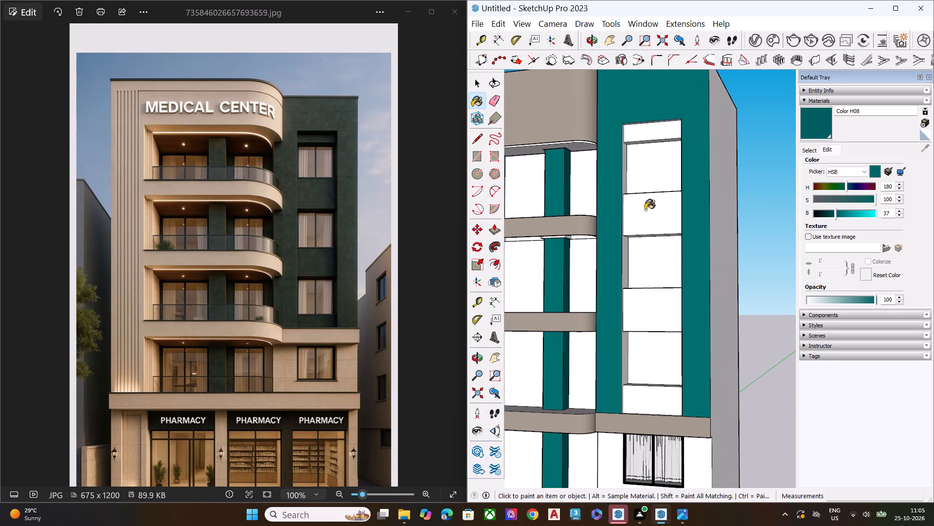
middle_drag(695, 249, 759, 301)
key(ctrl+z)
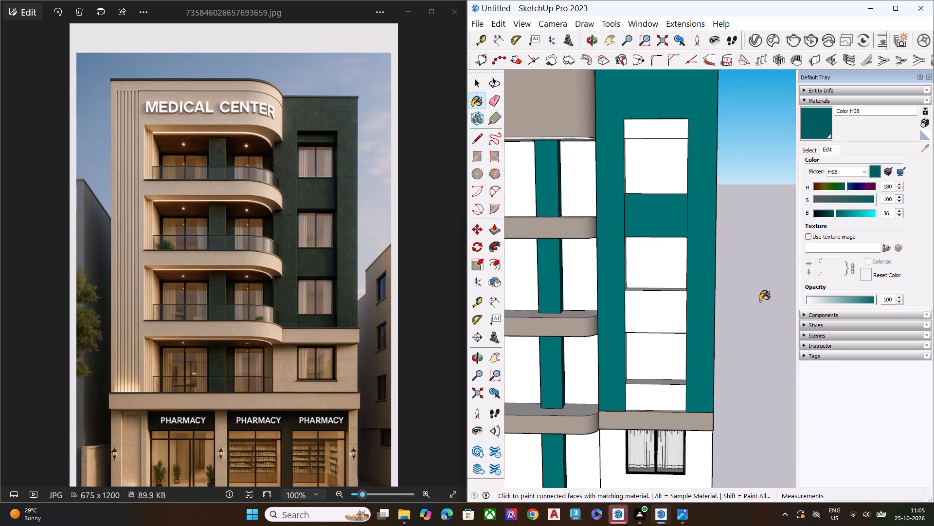
Paint the front and both side faces of the ground-floor column beneath the balcony columns with Color H08.
key(space)
scroll(694, 277, down, 5)
middle_drag(683, 286, 719, 230)
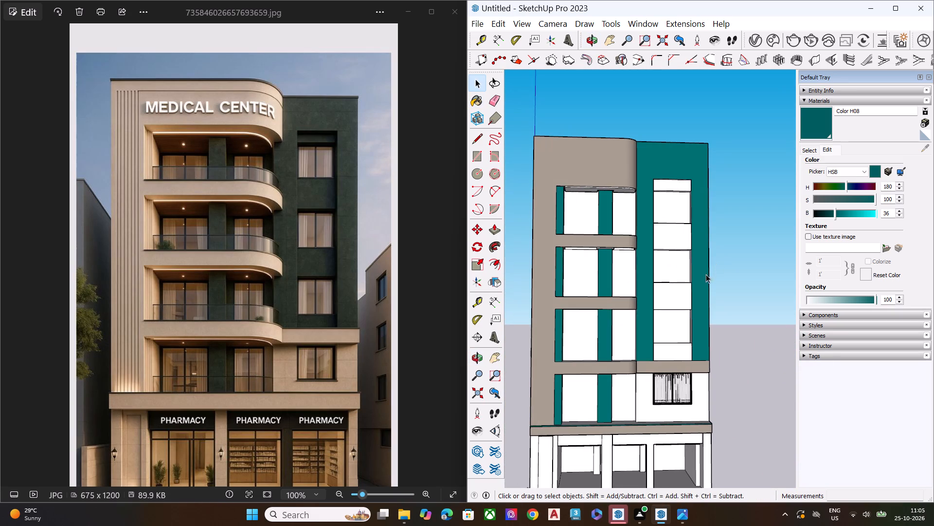
middle_drag(682, 336, 616, 212)
scroll(616, 309, down, 3)
scroll(610, 316, up, 1)
scroll(610, 317, down, 2)
scroll(609, 319, up, 1)
scroll(609, 319, down, 2)
middle_drag(605, 374, 621, 467)
scroll(620, 466, up, 4)
scroll(612, 429, down, 1)
scroll(612, 429, up, 3)
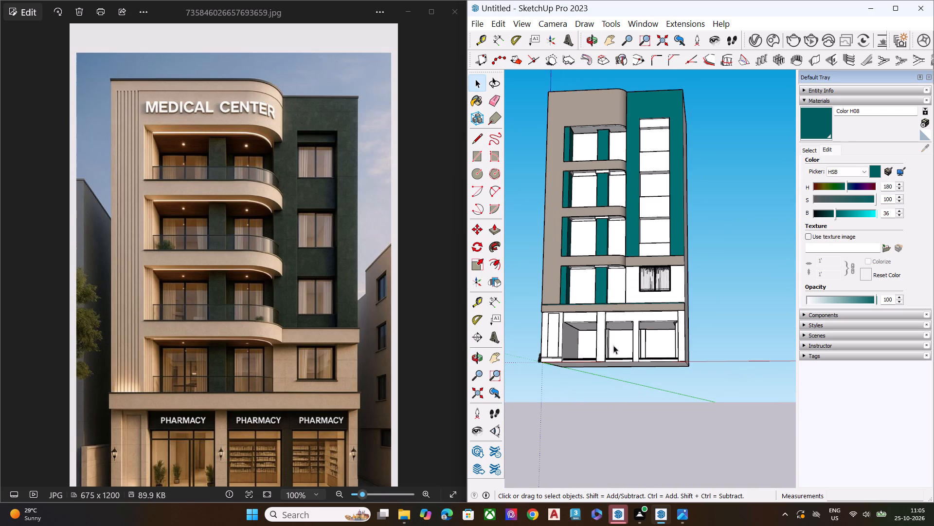
scroll(602, 316, up, 8)
click(819, 133)
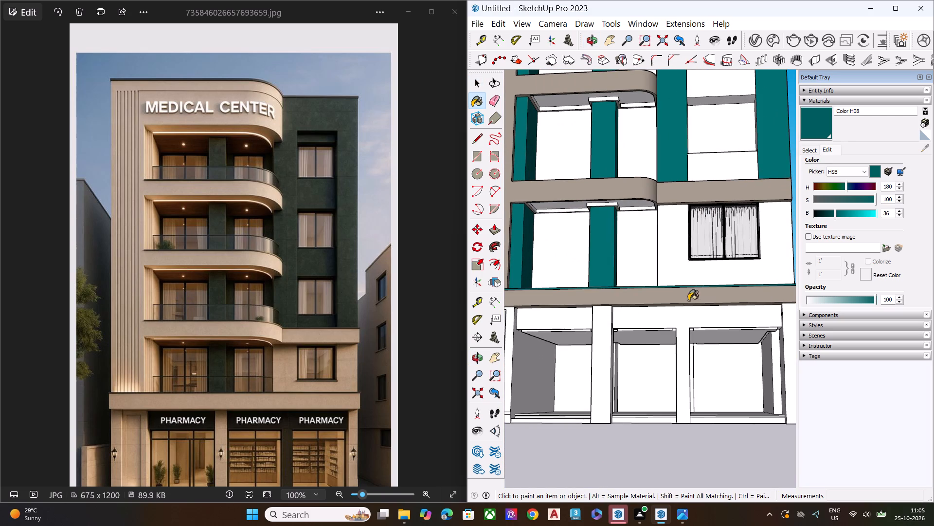
click(600, 336)
middle_drag(626, 361, 503, 418)
scroll(580, 357, up, 7)
click(610, 335)
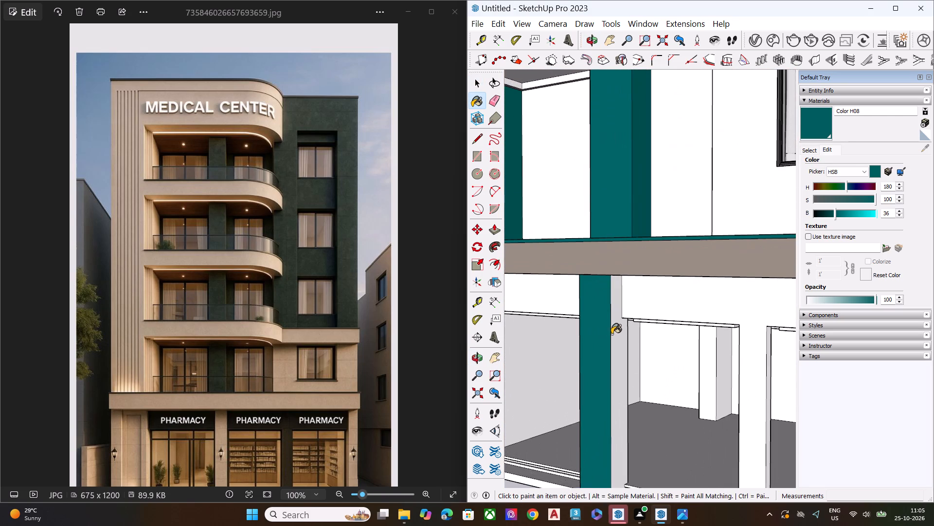
click(614, 334)
middle_drag(610, 354, 816, 343)
middle_drag(684, 361, 744, 357)
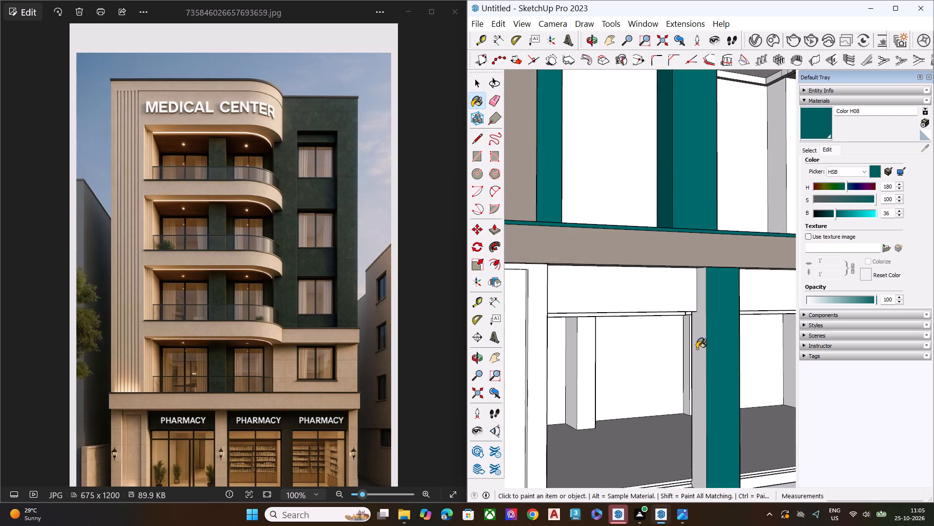
click(697, 349)
Examine the ground-floor shopfront columns, the band above them and the side wall from several angles.
middle_drag(708, 348, 711, 269)
scroll(711, 269, up, 7)
scroll(680, 299, down, 6)
middle_drag(743, 334, 450, 310)
scroll(499, 310, down, 1)
scroll(503, 310, up, 1)
scroll(509, 310, down, 4)
scroll(596, 303, up, 2)
scroll(597, 304, down, 2)
scroll(604, 307, up, 1)
scroll(606, 308, down, 4)
middle_drag(621, 316, 624, 387)
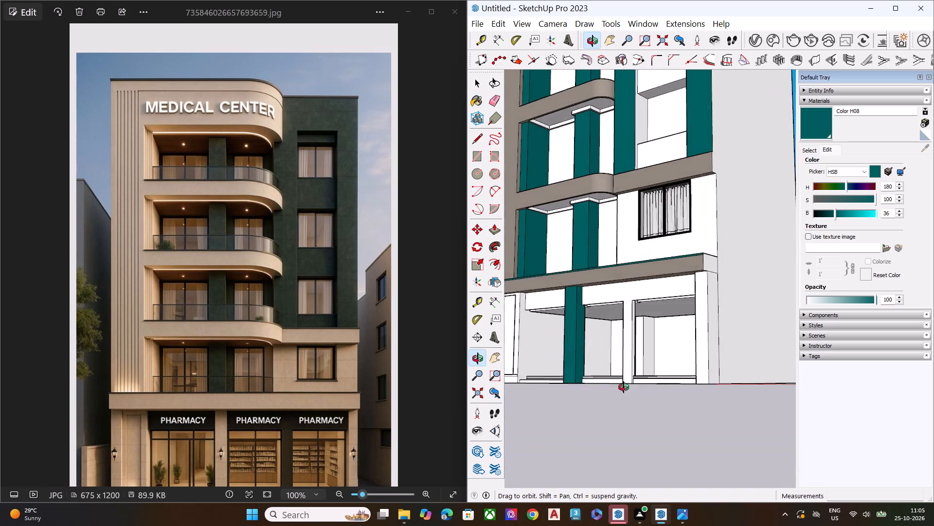
middle_drag(624, 387, 705, 408)
middle_drag(731, 285, 596, 346)
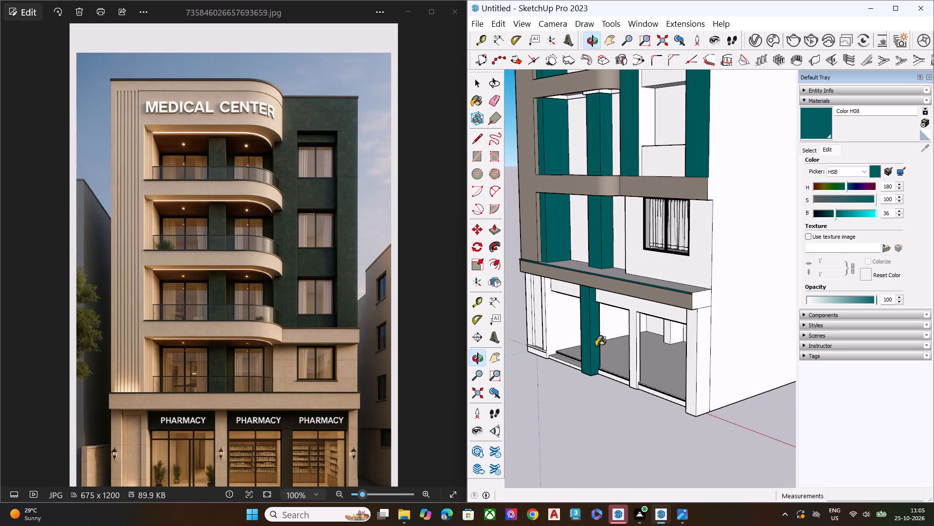
key(space)
scroll(691, 330, down, 1)
scroll(691, 330, up, 1)
scroll(690, 330, down, 6)
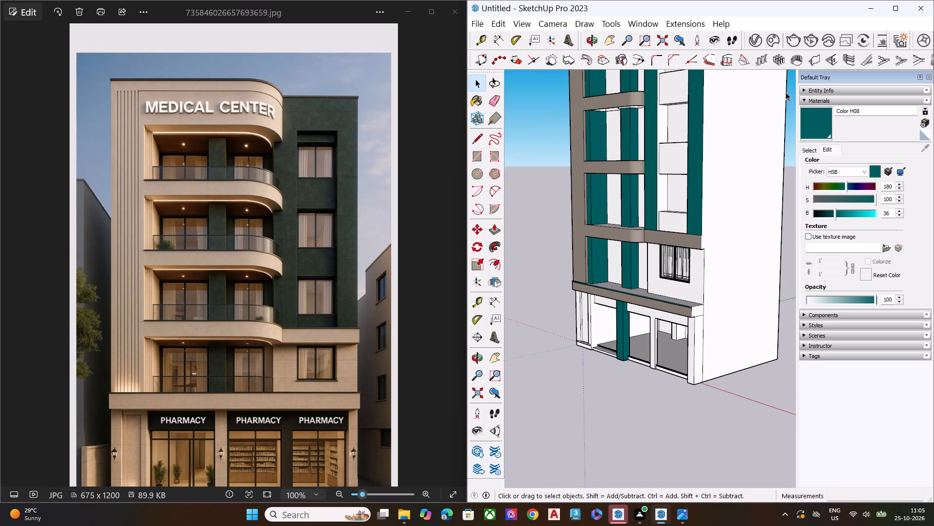
Choose Heather_Band from the V-Ray scene materials as the current material.
click(752, 39)
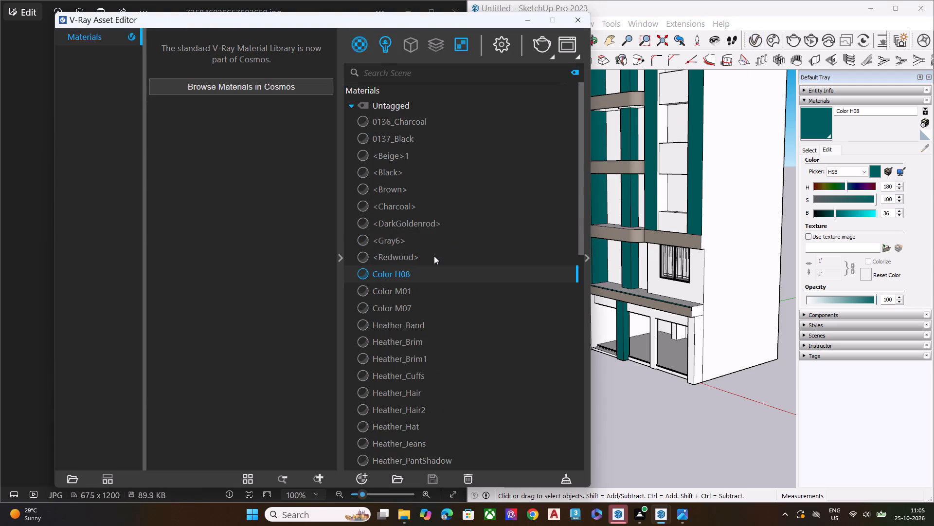
click(408, 329)
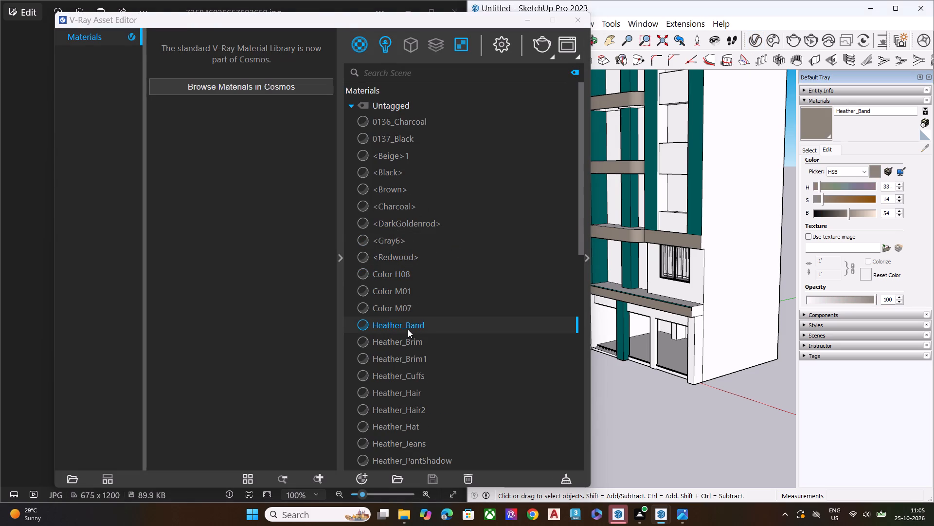
click(408, 329)
click(587, 25)
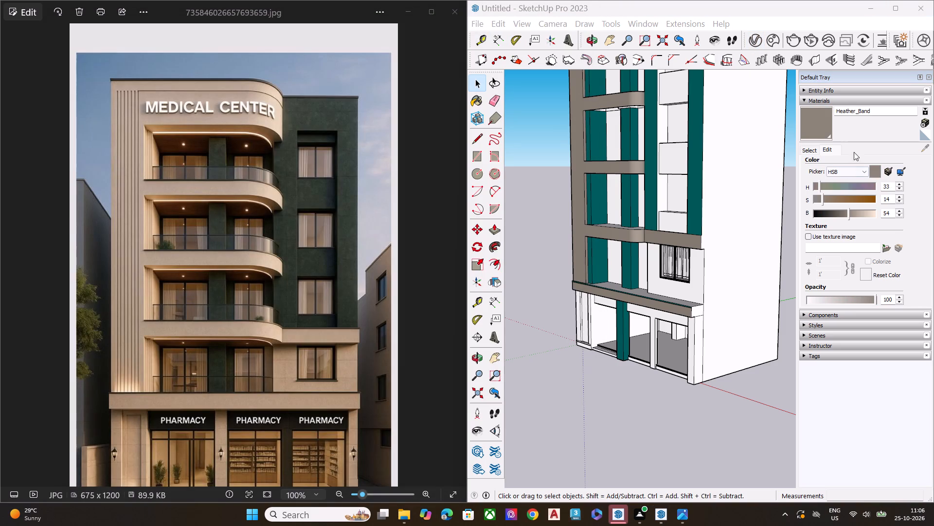
click(822, 120)
Paint the front of the ground-floor end column beside the plain side wall, and its outlined side strip, with Heather_Band.
middle_drag(712, 339, 729, 196)
scroll(706, 260, up, 4)
scroll(703, 273, down, 1)
scroll(703, 273, up, 2)
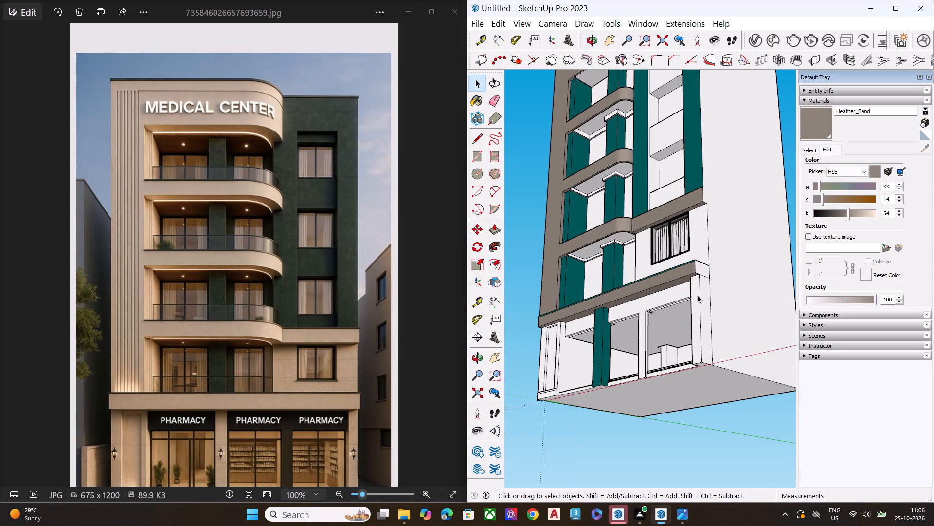
click(811, 119)
scroll(704, 312, up, 6)
click(692, 309)
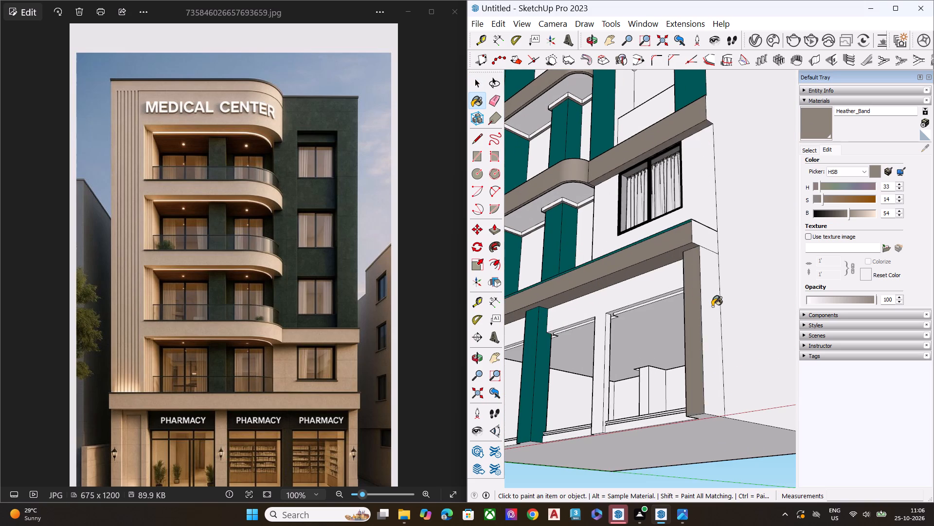
click(712, 306)
Paint the front frame around the recessed panel of the wide ground-floor pillar at the facade's left end with Heather_Band.
scroll(691, 271, down, 6)
scroll(711, 267, up, 1)
scroll(711, 267, down, 2)
middle_drag(644, 270, 812, 275)
scroll(559, 310, up, 5)
scroll(541, 311, down, 1)
scroll(541, 311, up, 4)
click(529, 305)
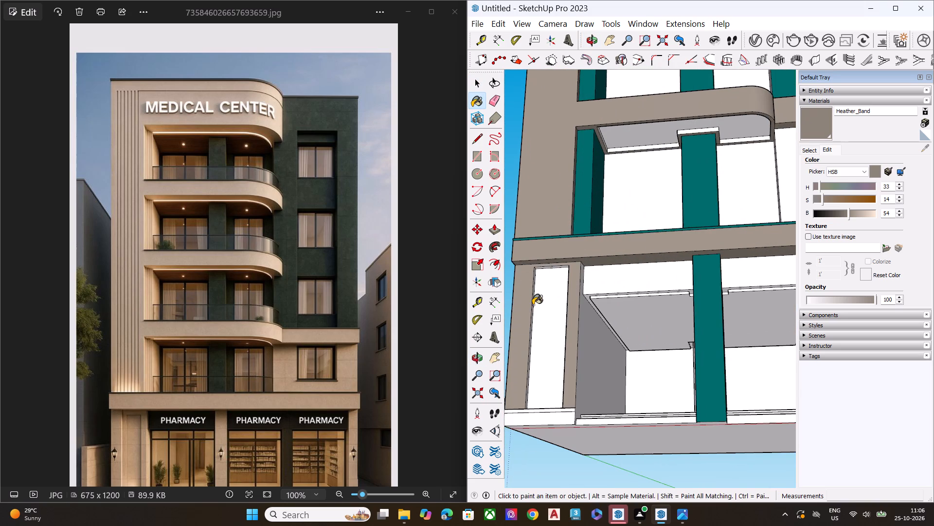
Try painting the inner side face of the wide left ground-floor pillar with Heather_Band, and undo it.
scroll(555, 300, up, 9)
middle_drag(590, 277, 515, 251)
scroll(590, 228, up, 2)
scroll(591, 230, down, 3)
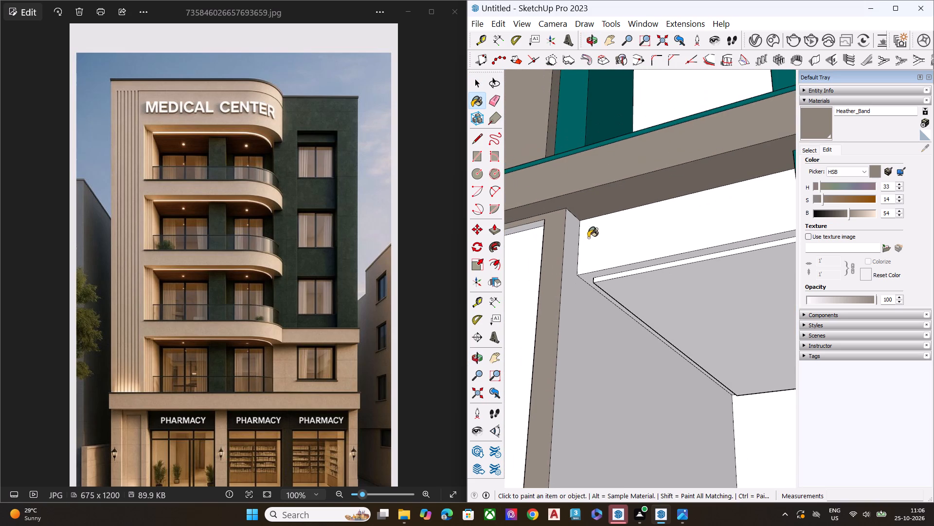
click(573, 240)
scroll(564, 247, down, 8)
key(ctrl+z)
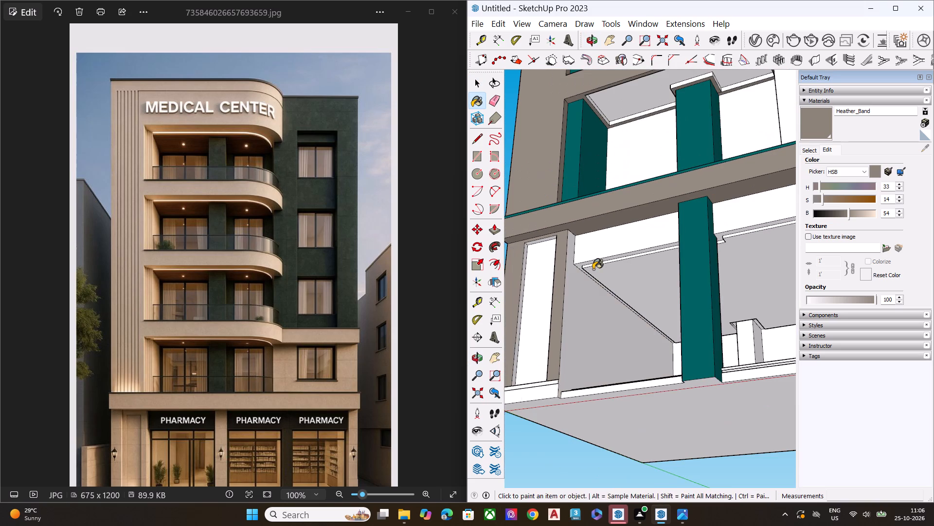
Draw a vertical line on the left pillar's inner side wall, from the shop lintel's bottom corner down to the entrance step.
key(space)
middle_drag(589, 299, 547, 428)
scroll(602, 413, up, 5)
key(l)
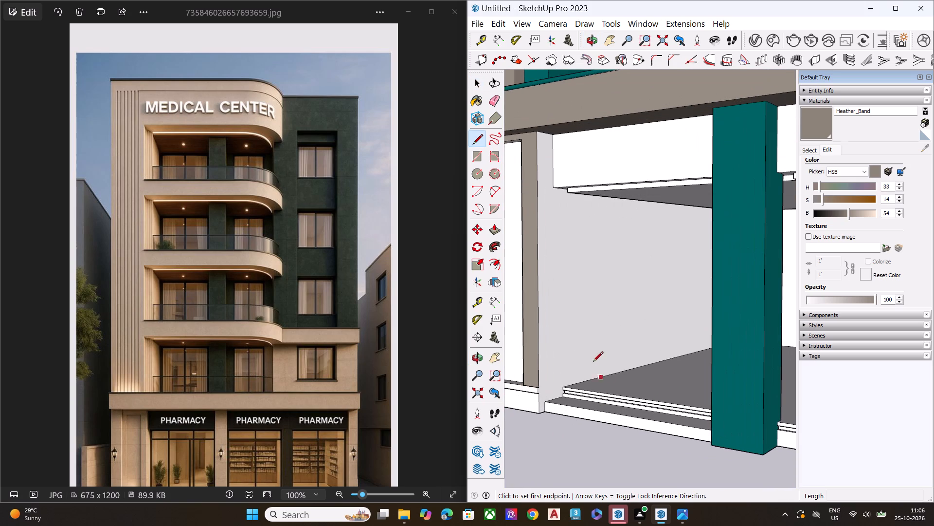
click(553, 188)
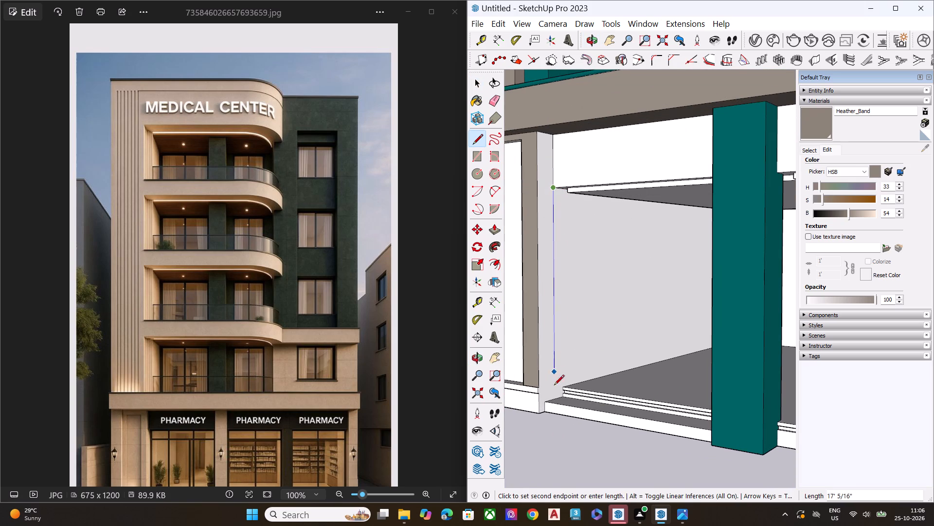
click(556, 399)
key(space)
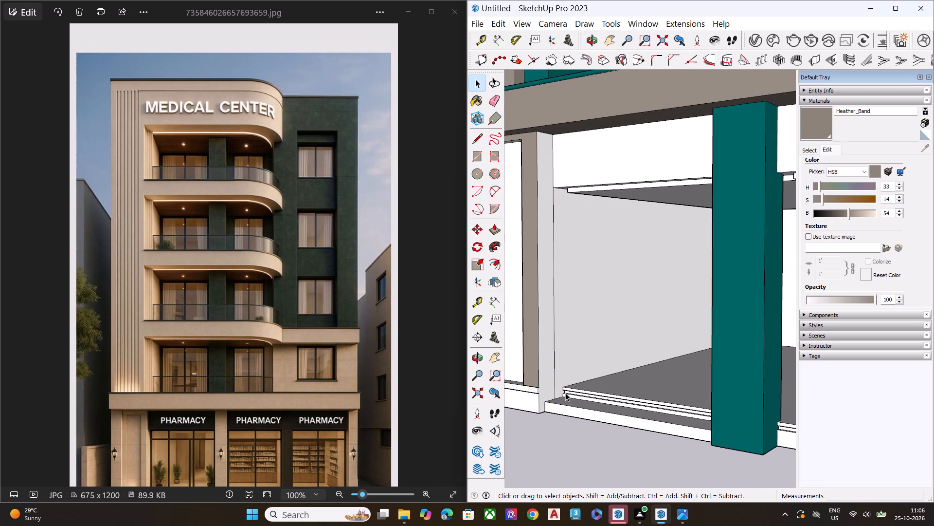
Push/Pull the lower riser of the shop entrance step forward to the vertical line on the left pillar's inner side wall.
scroll(577, 389, up, 8)
middle_drag(559, 388, 551, 442)
scroll(557, 411, up, 3)
scroll(559, 410, down, 3)
scroll(559, 410, up, 2)
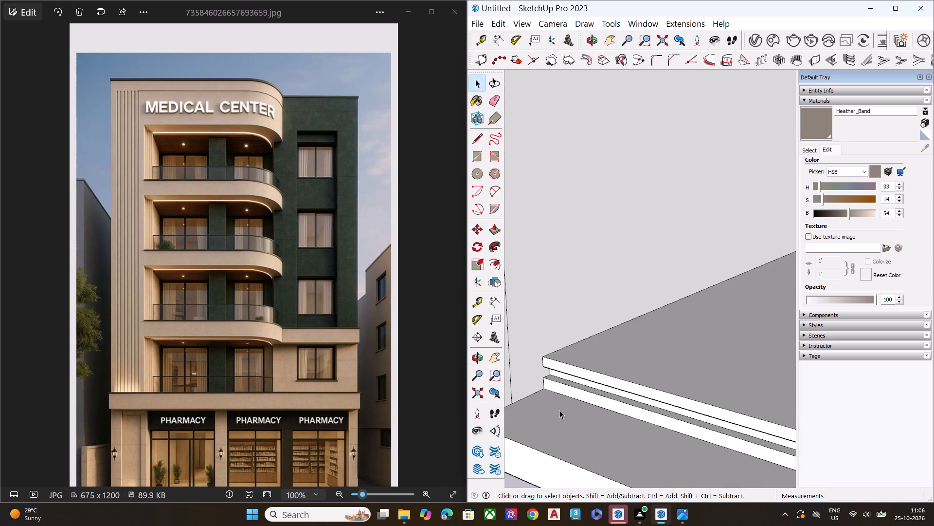
scroll(559, 410, up, 2)
click(571, 389)
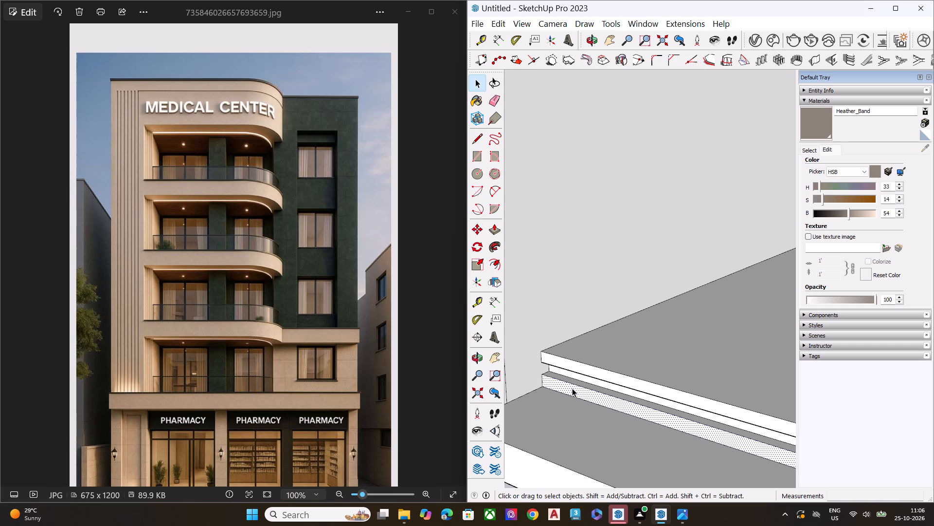
key(p)
scroll(578, 384, down, 1)
scroll(579, 384, up, 2)
scroll(581, 384, down, 3)
scroll(558, 380, up, 1)
click(553, 376)
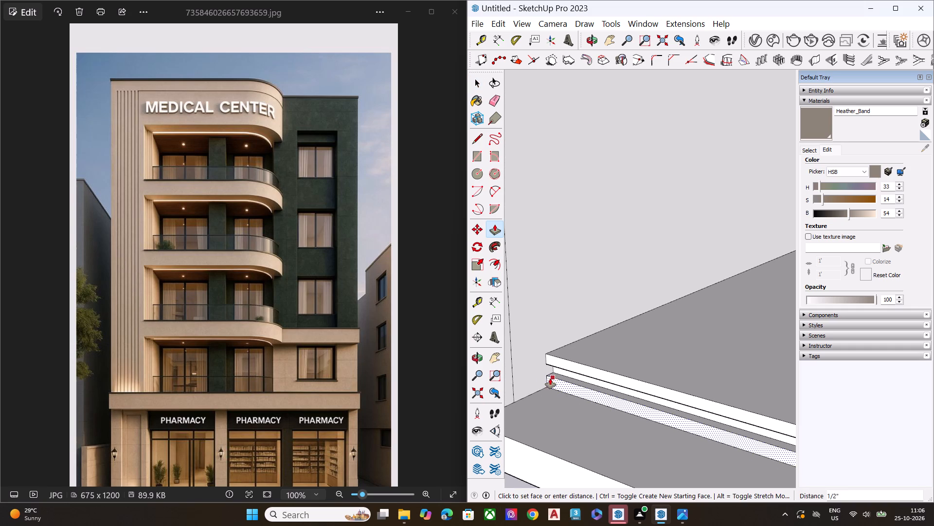
click(512, 368)
key(space)
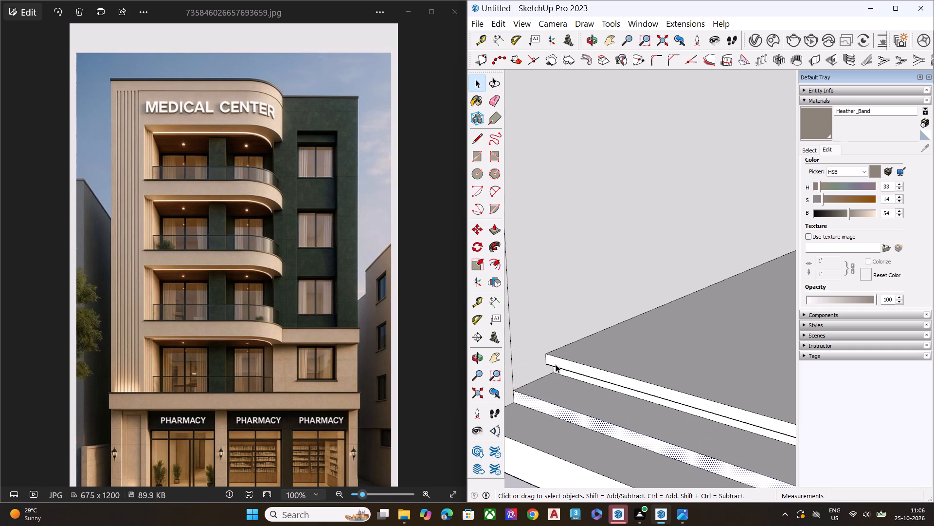
Push/Pull the recessed middle riser of the shop entrance step forward to line up with the extended lower riser.
click(556, 364)
middle_drag(571, 378, 588, 301)
scroll(588, 301, up, 5)
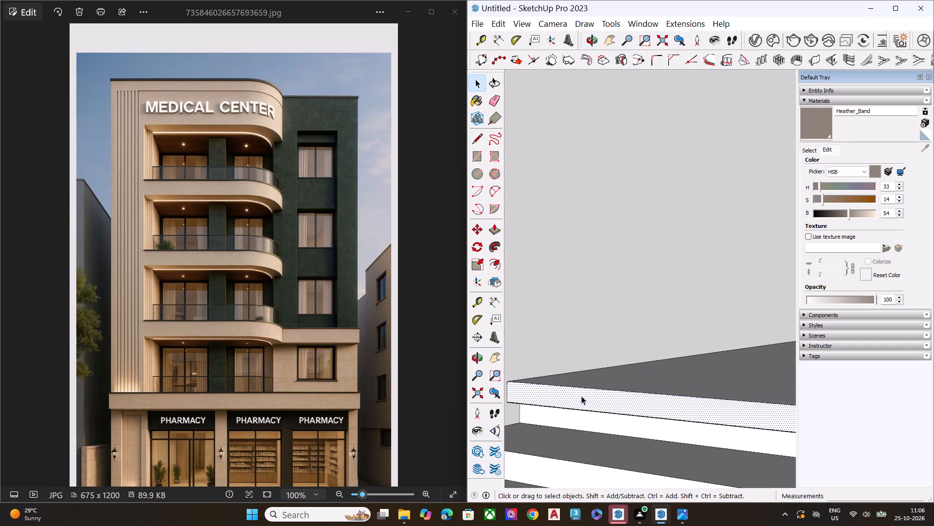
click(587, 417)
key(p)
click(567, 430)
scroll(582, 425, down, 2)
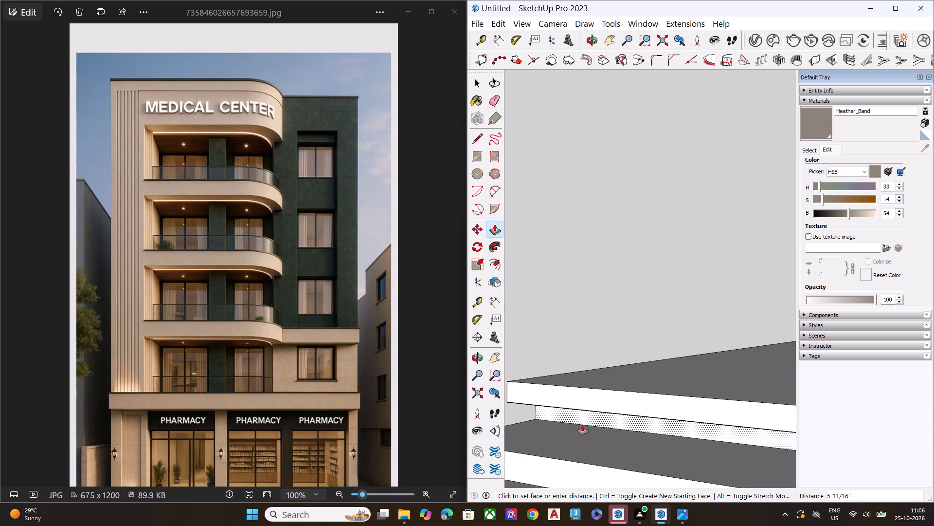
scroll(582, 425, up, 1)
scroll(582, 425, down, 4)
middle_drag(586, 426, 528, 476)
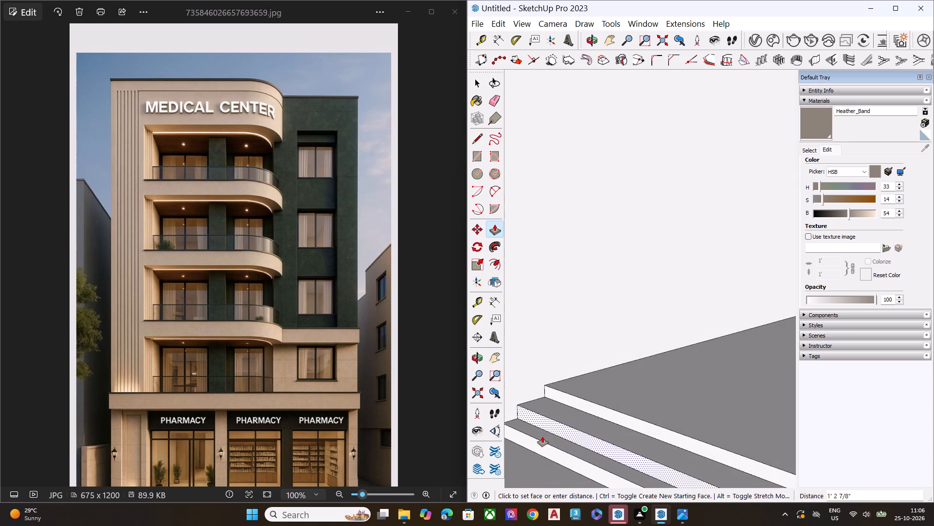
click(542, 436)
key(space)
Push/Pull the top riser of the shop entrance step forward to the vertical line on the left pillar's inner side wall.
click(571, 398)
key(p)
click(571, 398)
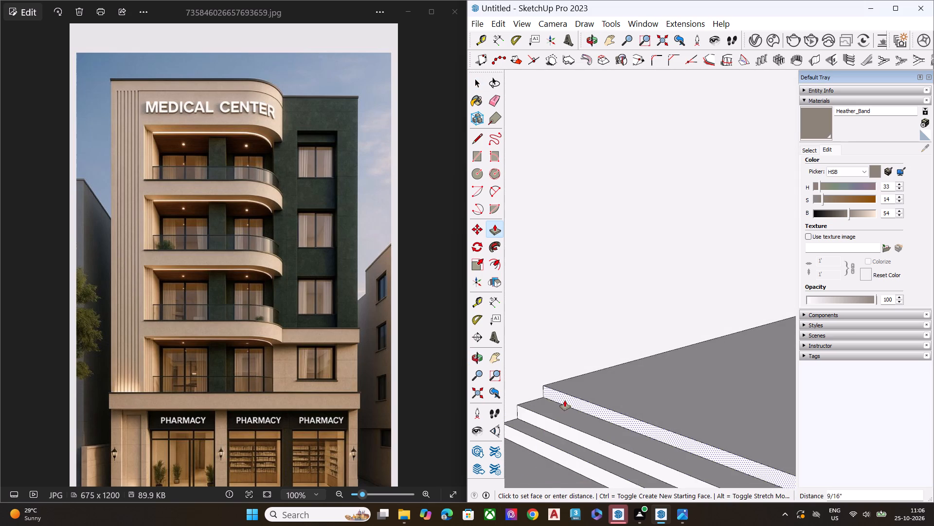
scroll(544, 403, down, 1)
scroll(544, 403, up, 1)
scroll(544, 403, down, 4)
click(513, 381)
key(space)
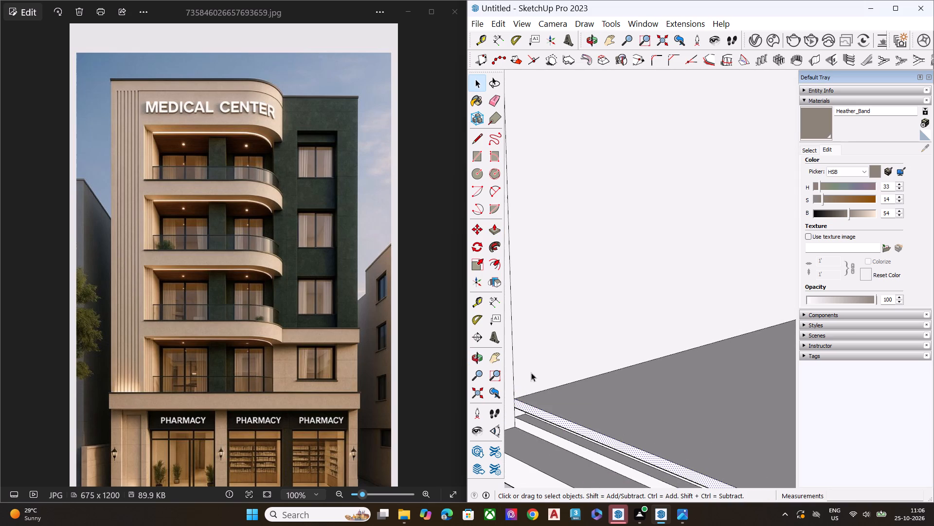
Paint the narrow inner side strip of the wide left ground-floor pillar with Heather_Band.
scroll(538, 371, down, 16)
drag(513, 465, 518, 462)
middle_drag(674, 413, 734, 346)
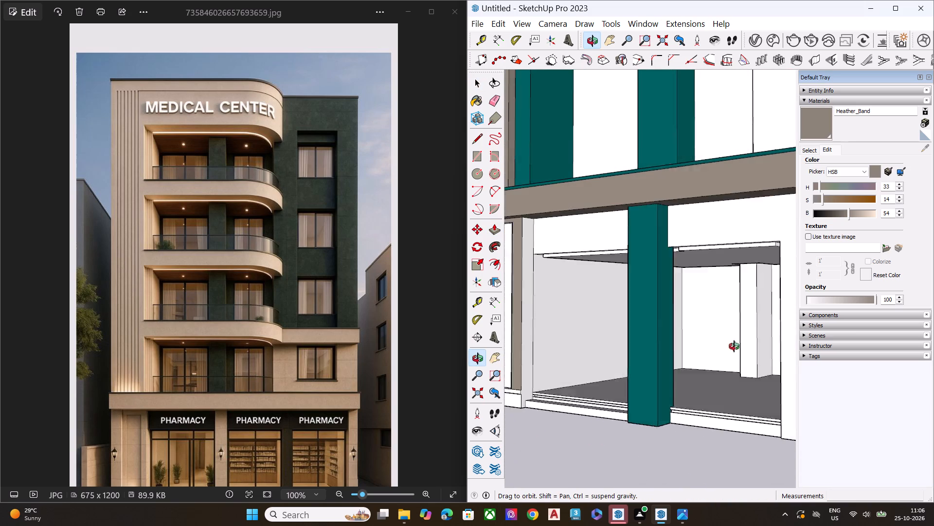
middle_drag(734, 346, 754, 326)
middle_drag(713, 377, 736, 443)
scroll(611, 330, down, 4)
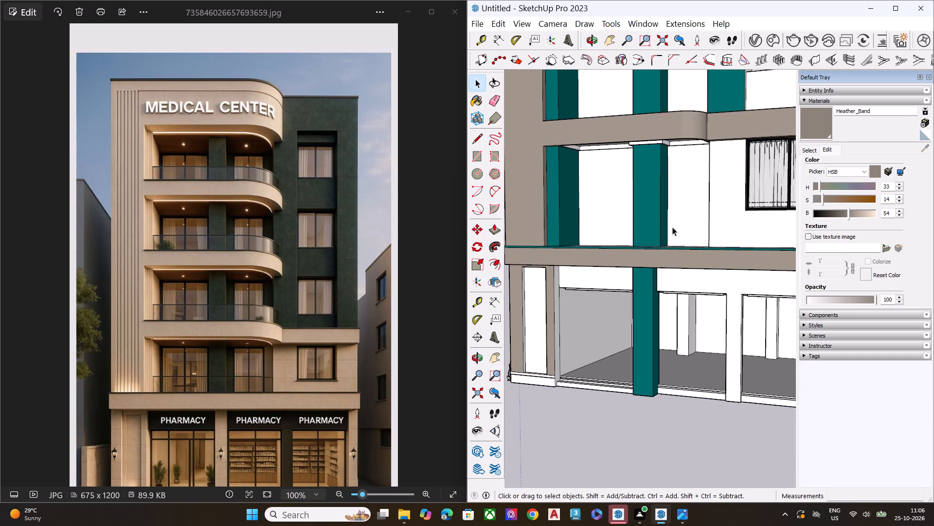
scroll(600, 338, down, 5)
middle_drag(617, 359, 575, 369)
scroll(576, 341, up, 8)
middle_drag(573, 286, 573, 277)
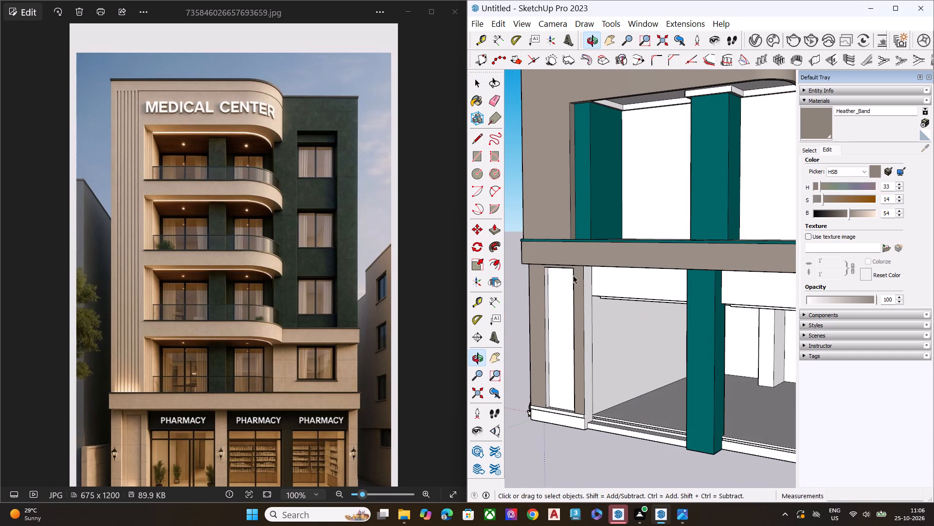
click(827, 119)
scroll(557, 290, up, 2)
scroll(562, 290, down, 1)
scroll(564, 290, up, 4)
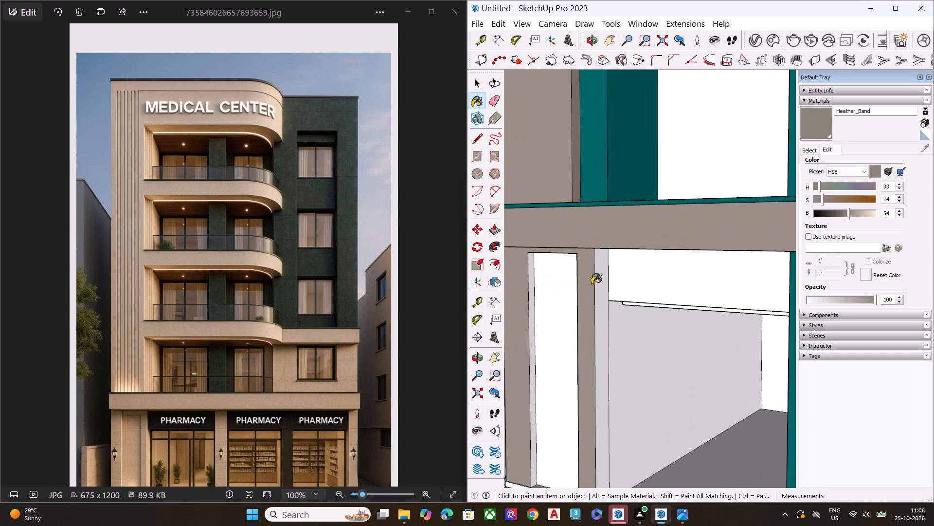
click(598, 282)
scroll(604, 270, down, 9)
scroll(608, 275, up, 3)
scroll(589, 296, down, 1)
middle_drag(555, 303, 726, 301)
key(space)
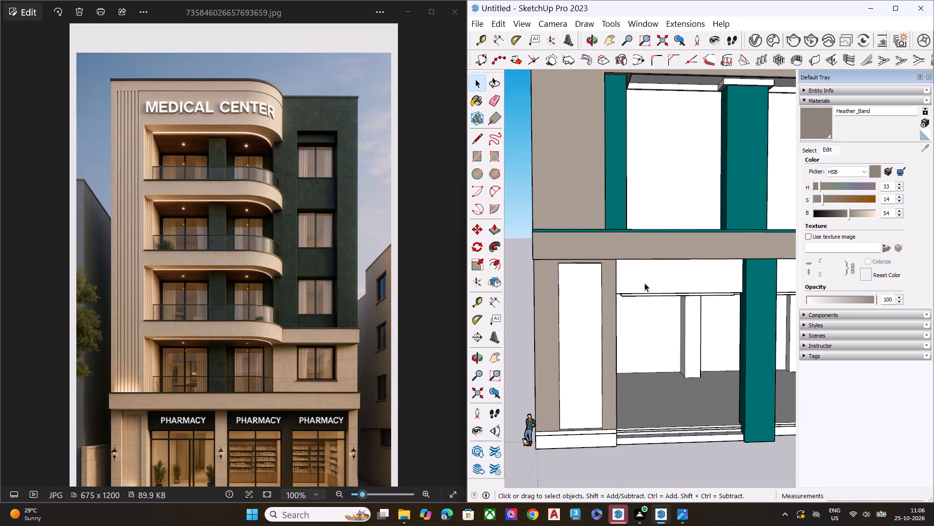
Examine the ground floor, balconies and green wing of the facade against the reference image.
scroll(564, 302, down, 1)
scroll(564, 305, up, 1)
scroll(564, 305, down, 1)
scroll(564, 305, up, 2)
scroll(564, 311, down, 5)
middle_drag(636, 345, 612, 240)
middle_drag(710, 315, 608, 239)
scroll(657, 294, up, 2)
scroll(650, 296, down, 1)
scroll(640, 294, up, 3)
middle_drag(684, 293, 628, 399)
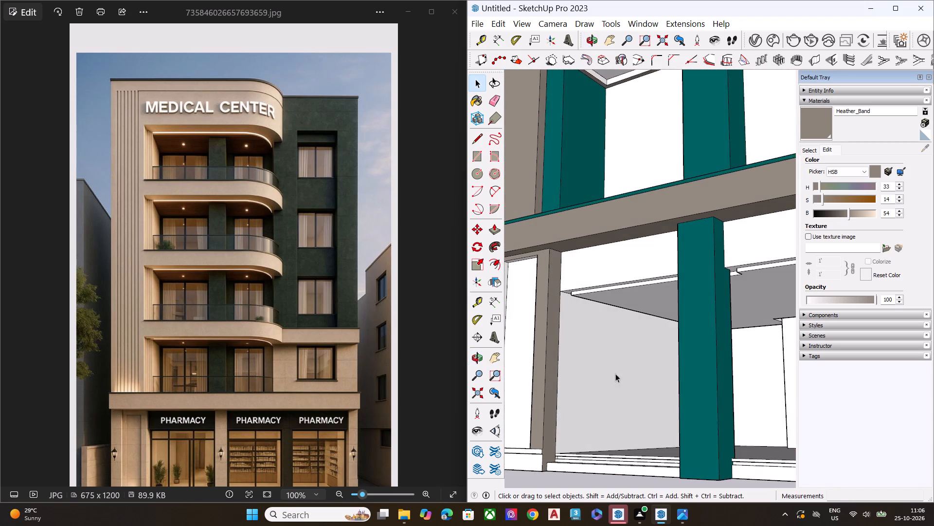
scroll(633, 299, down, 7)
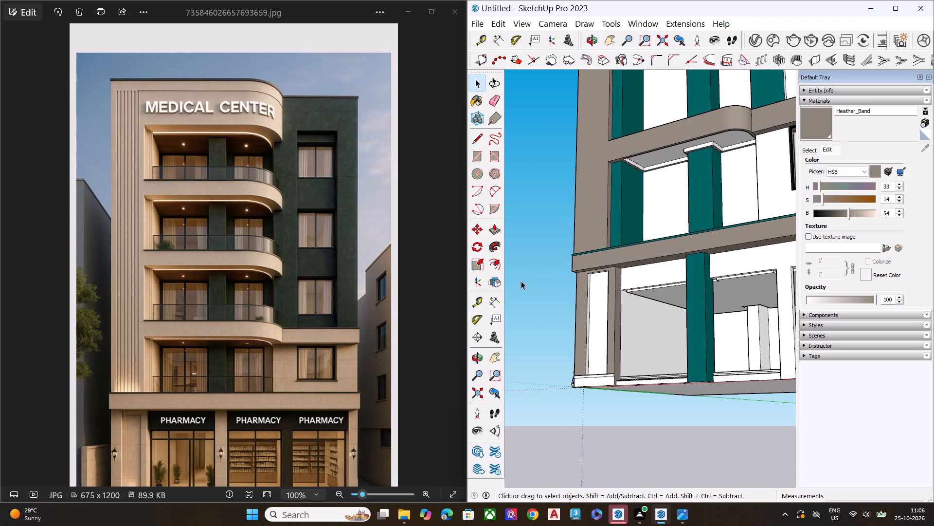
scroll(510, 301, down, 6)
scroll(750, 261, down, 10)
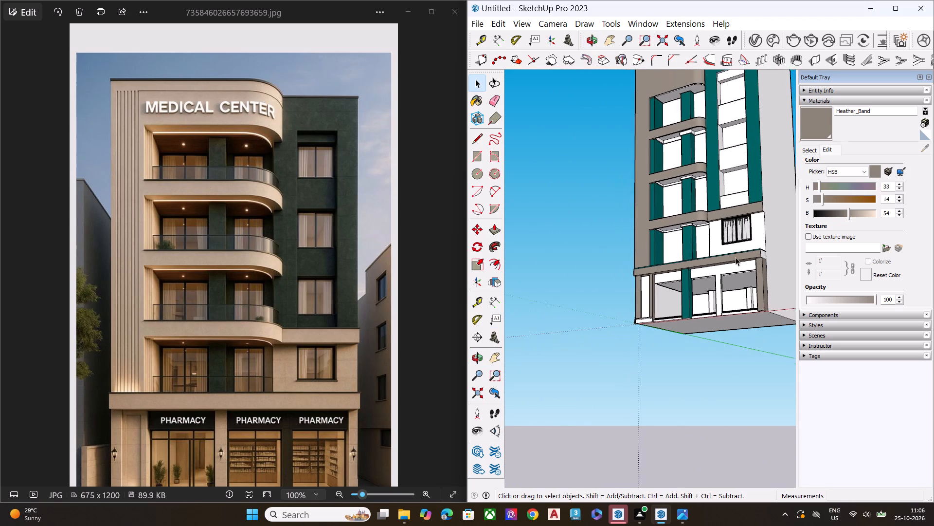
scroll(721, 265, up, 3)
scroll(715, 269, down, 2)
middle_drag(711, 261, 796, 297)
scroll(744, 235, up, 1)
scroll(743, 232, down, 1)
scroll(743, 232, up, 8)
scroll(582, 283, down, 7)
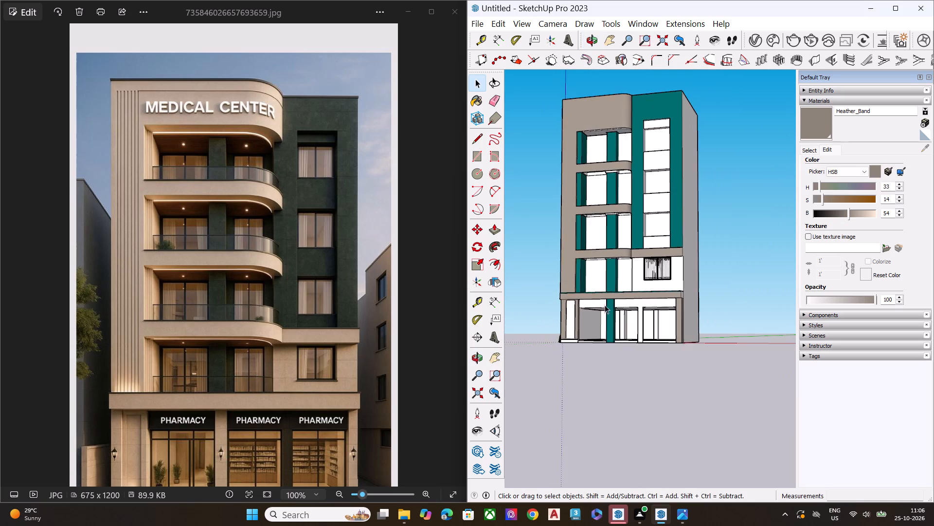
middle_drag(627, 305, 739, 295)
scroll(734, 209, up, 7)
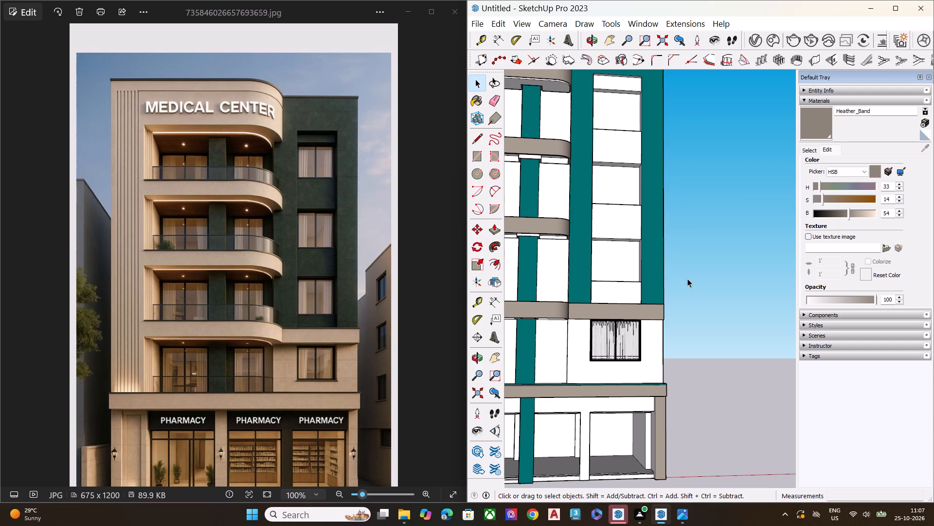
scroll(657, 317, down, 4)
scroll(654, 321, up, 2)
scroll(652, 329, down, 3)
middle_drag(611, 267, 611, 297)
scroll(661, 74, up, 10)
scroll(630, 170, down, 5)
scroll(630, 171, up, 2)
scroll(630, 171, down, 2)
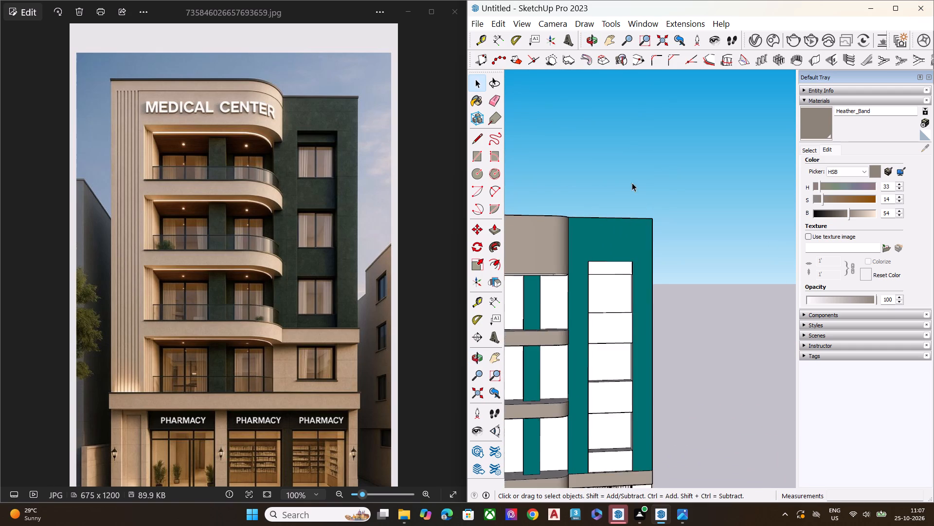
middle_drag(632, 204, 642, 249)
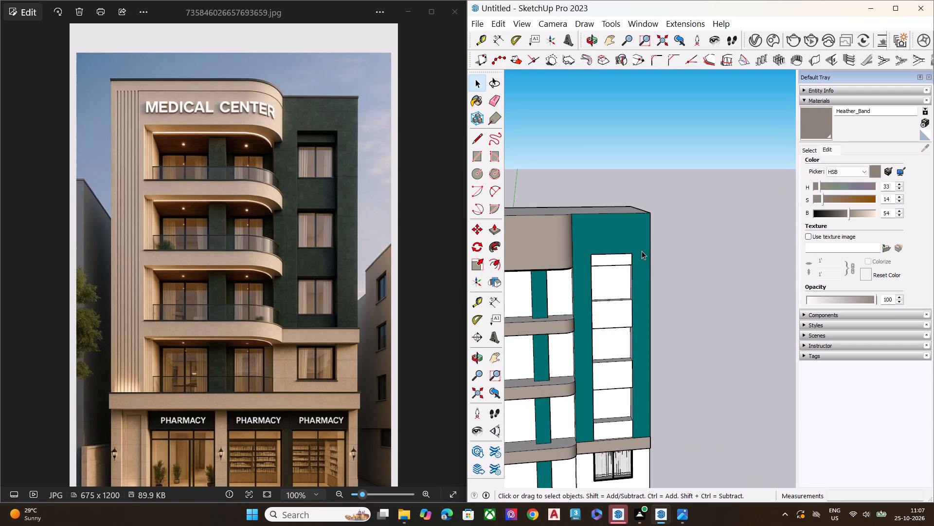
scroll(630, 225, down, 6)
middle_drag(622, 320, 626, 242)
scroll(626, 242, up, 8)
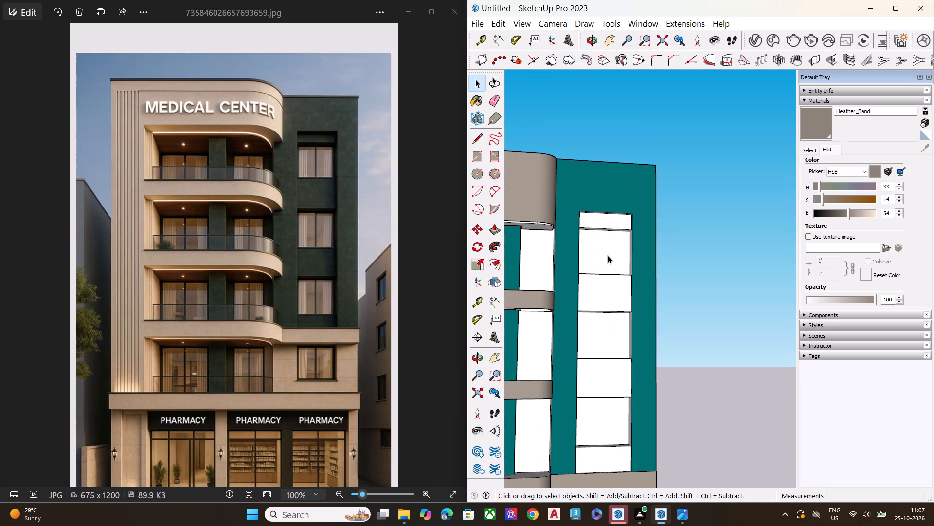
middle_drag(612, 264, 627, 321)
scroll(628, 309, up, 1)
scroll(624, 268, down, 7)
scroll(624, 268, up, 2)
scroll(624, 268, down, 6)
scroll(624, 264, up, 1)
scroll(624, 264, down, 3)
scroll(618, 401, up, 1)
scroll(618, 401, down, 1)
scroll(618, 401, up, 1)
scroll(618, 401, down, 2)
scroll(618, 402, up, 4)
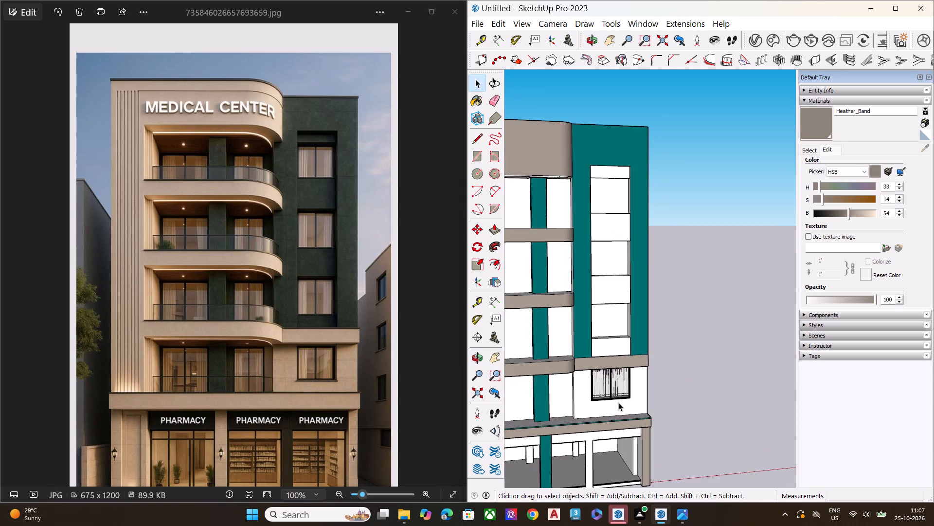
Move the black window frame below the green wing out of its wall opening, in front of the facade.
scroll(611, 398, up, 1)
scroll(610, 398, down, 1)
scroll(609, 397, up, 3)
scroll(603, 393, down, 1)
scroll(603, 393, up, 3)
scroll(603, 393, down, 1)
scroll(602, 393, up, 15)
click(623, 358)
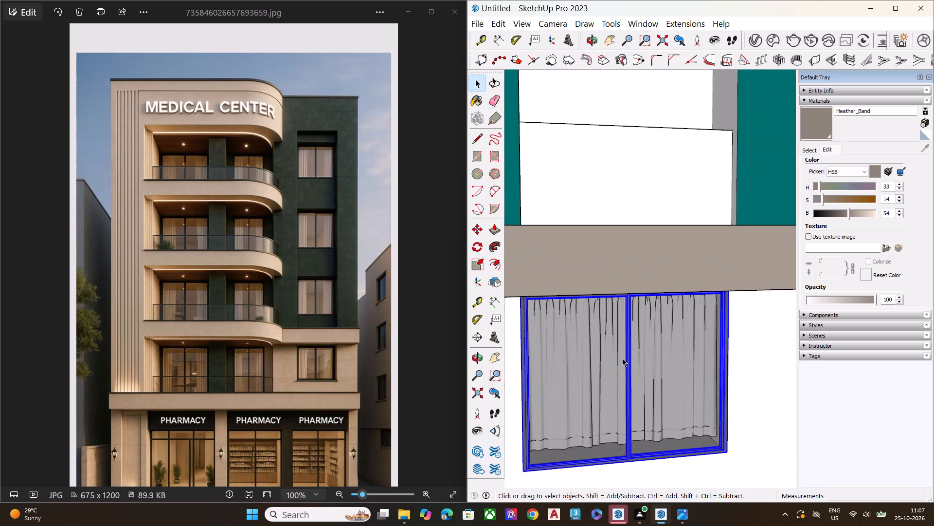
key(m)
click(625, 328)
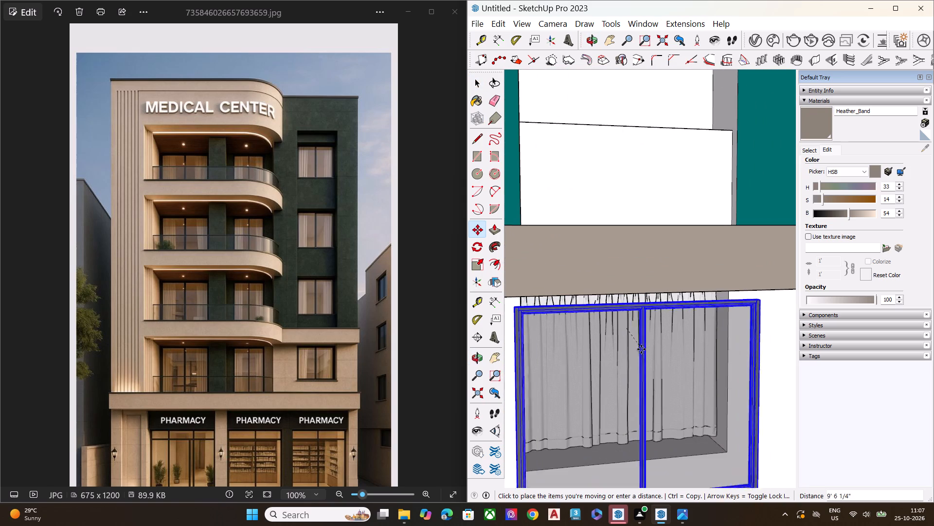
click(541, 382)
key(space)
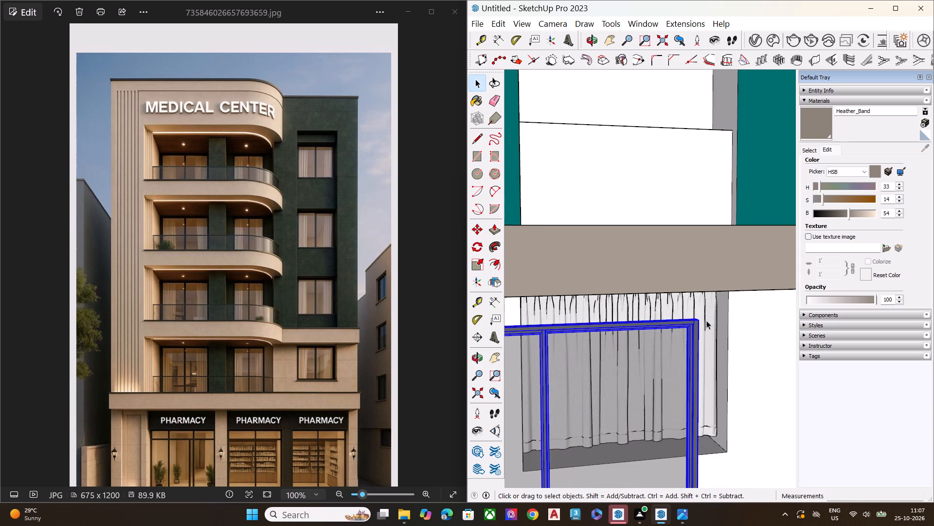
Move the curtain out of the same window opening by about 23', next to the detached frame.
click(704, 320)
middle_drag(693, 349, 615, 376)
scroll(687, 352, up, 1)
key(m)
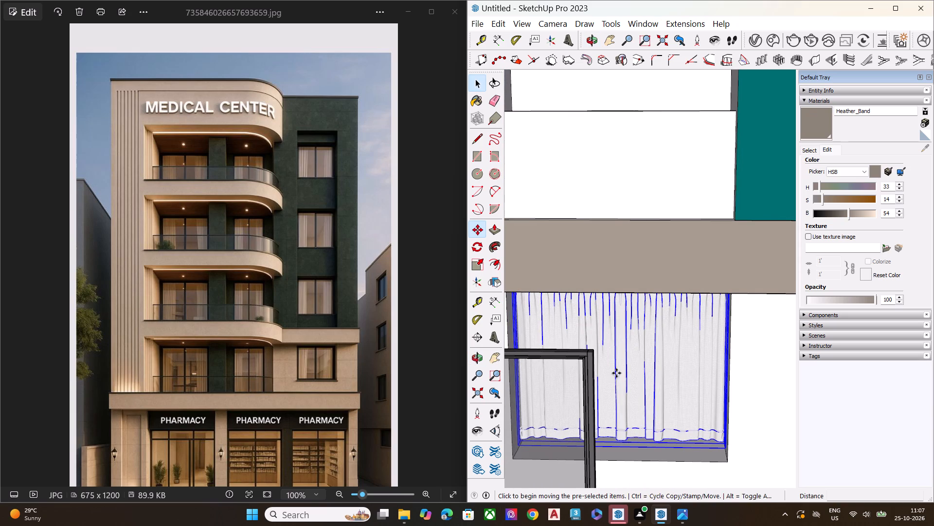
click(684, 340)
scroll(629, 388, down, 7)
click(592, 399)
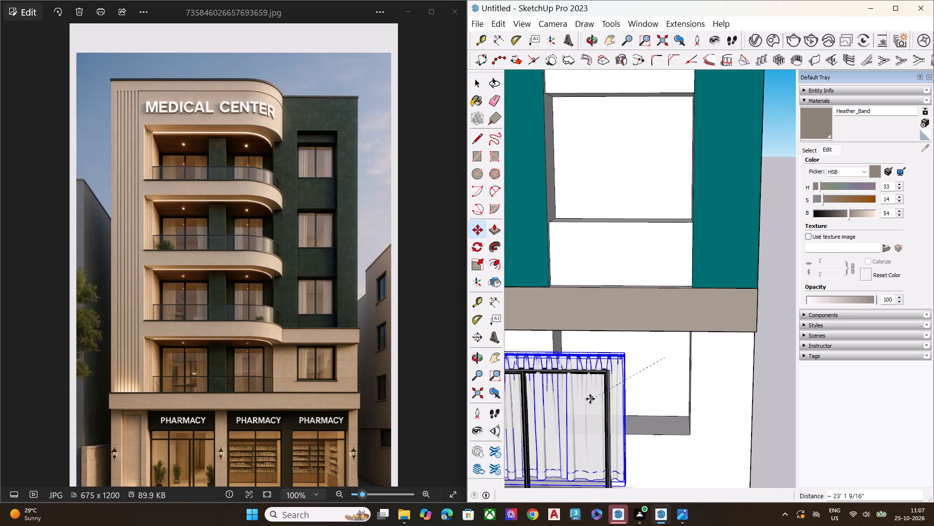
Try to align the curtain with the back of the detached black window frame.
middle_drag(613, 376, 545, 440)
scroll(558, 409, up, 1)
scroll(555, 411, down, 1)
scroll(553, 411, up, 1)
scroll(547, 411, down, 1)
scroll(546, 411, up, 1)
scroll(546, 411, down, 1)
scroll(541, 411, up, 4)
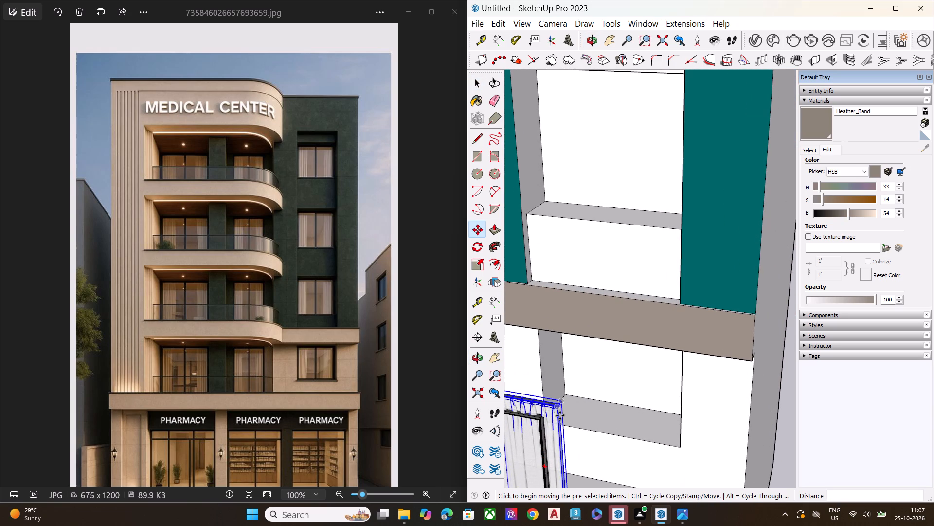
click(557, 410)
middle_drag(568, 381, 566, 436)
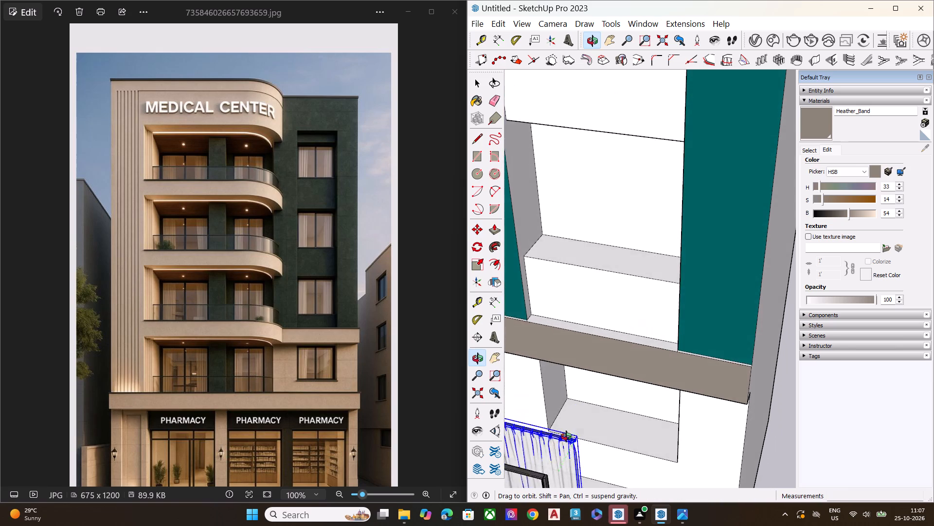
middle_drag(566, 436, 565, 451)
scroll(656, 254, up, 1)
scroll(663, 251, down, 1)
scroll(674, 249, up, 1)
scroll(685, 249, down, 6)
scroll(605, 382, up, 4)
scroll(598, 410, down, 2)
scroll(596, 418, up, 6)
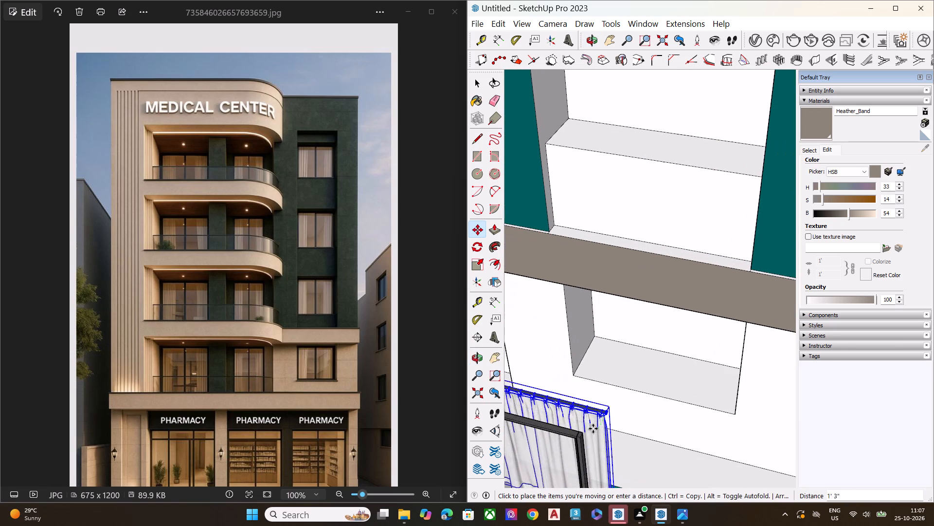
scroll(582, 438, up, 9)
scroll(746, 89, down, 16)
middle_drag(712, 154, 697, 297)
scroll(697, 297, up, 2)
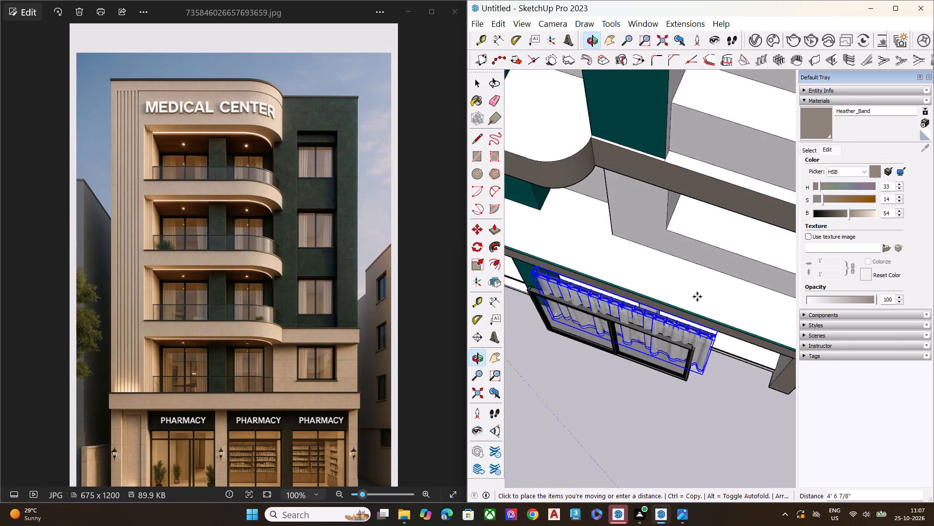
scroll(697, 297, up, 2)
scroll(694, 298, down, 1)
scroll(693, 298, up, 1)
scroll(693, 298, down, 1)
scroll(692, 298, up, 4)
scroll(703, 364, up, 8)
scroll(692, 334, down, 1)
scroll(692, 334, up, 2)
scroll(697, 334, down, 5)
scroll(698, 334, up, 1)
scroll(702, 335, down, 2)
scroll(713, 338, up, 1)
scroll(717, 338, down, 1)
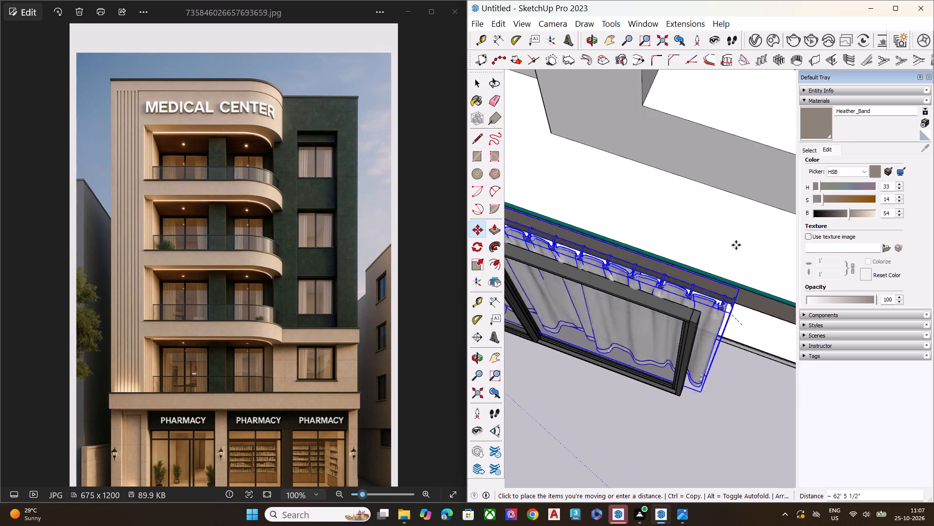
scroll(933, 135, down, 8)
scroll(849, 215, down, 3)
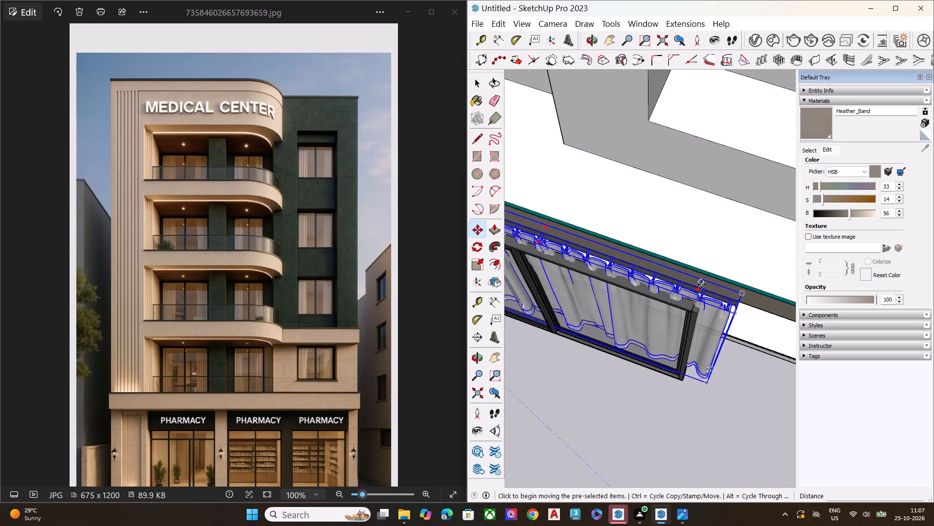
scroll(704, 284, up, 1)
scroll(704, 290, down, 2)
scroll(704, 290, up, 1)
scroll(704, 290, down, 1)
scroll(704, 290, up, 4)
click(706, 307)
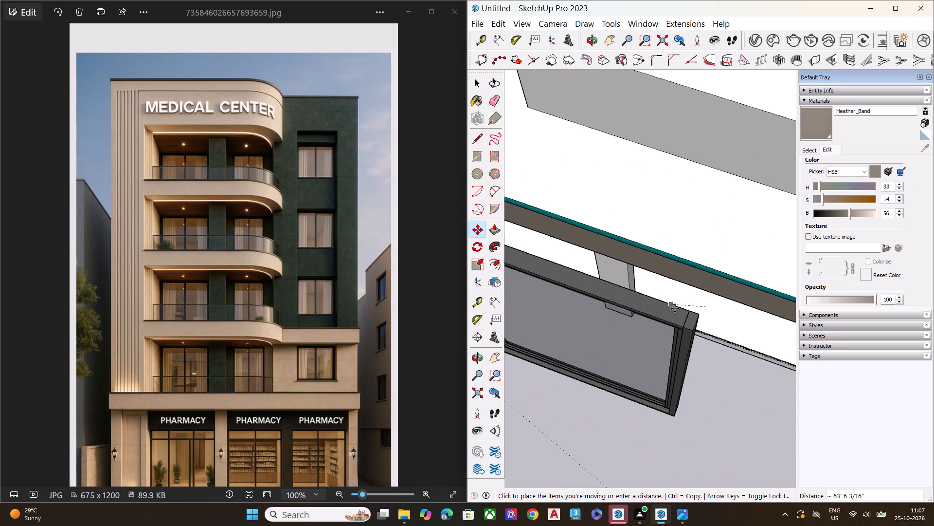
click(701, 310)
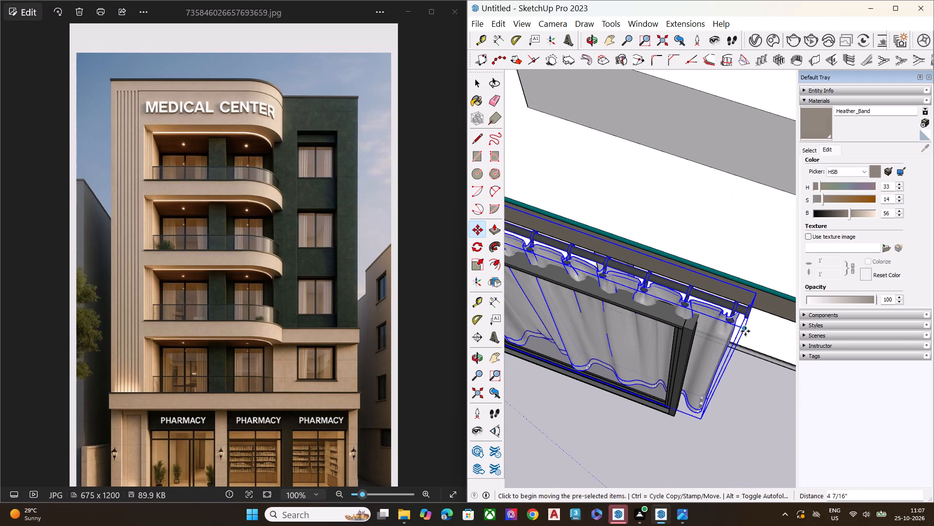
Move the curtain by its upper end corner about 1' 5" onto the back corner of the detached black window frame.
click(745, 331)
scroll(695, 309, up, 7)
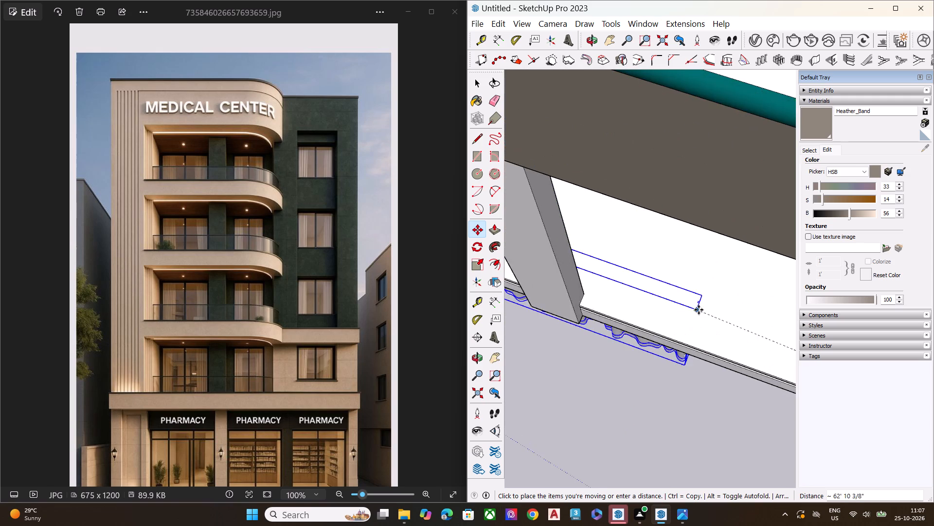
scroll(697, 312, down, 6)
middle_click(692, 320)
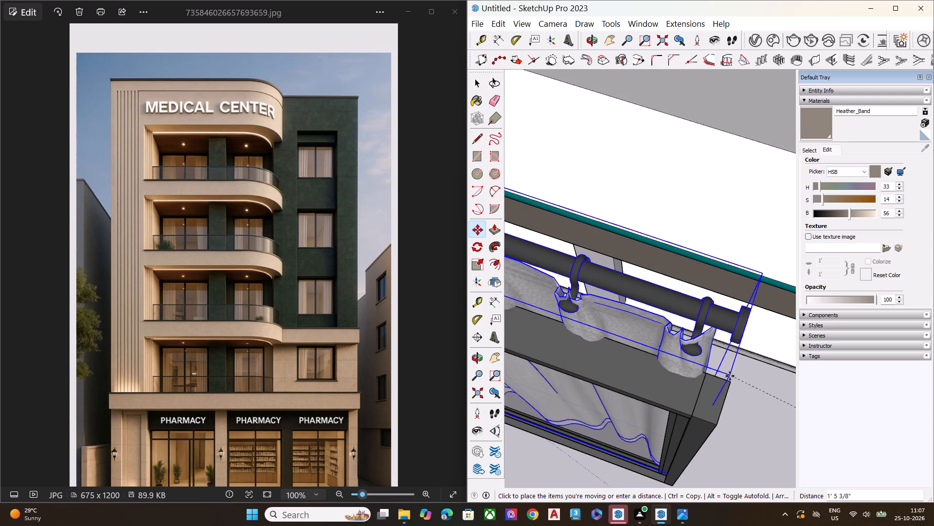
click(731, 382)
Copy the black window frame, without the curtain, to a spot past the green wing's outer edge at first-floor level.
middle_drag(742, 393, 676, 275)
scroll(679, 340, up, 1)
scroll(679, 345, down, 15)
middle_drag(686, 372, 636, 328)
scroll(633, 324, up, 9)
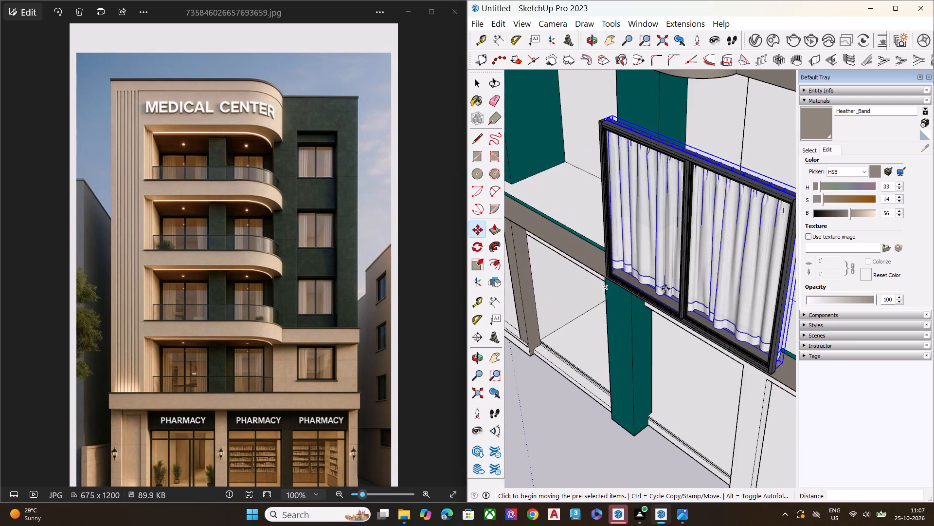
middle_drag(746, 298, 624, 296)
scroll(620, 296, up, 1)
scroll(620, 295, down, 1)
scroll(620, 295, up, 2)
scroll(648, 268, down, 2)
scroll(648, 268, up, 1)
scroll(648, 268, down, 6)
scroll(650, 276, up, 1)
scroll(650, 278, down, 2)
middle_drag(645, 305, 641, 326)
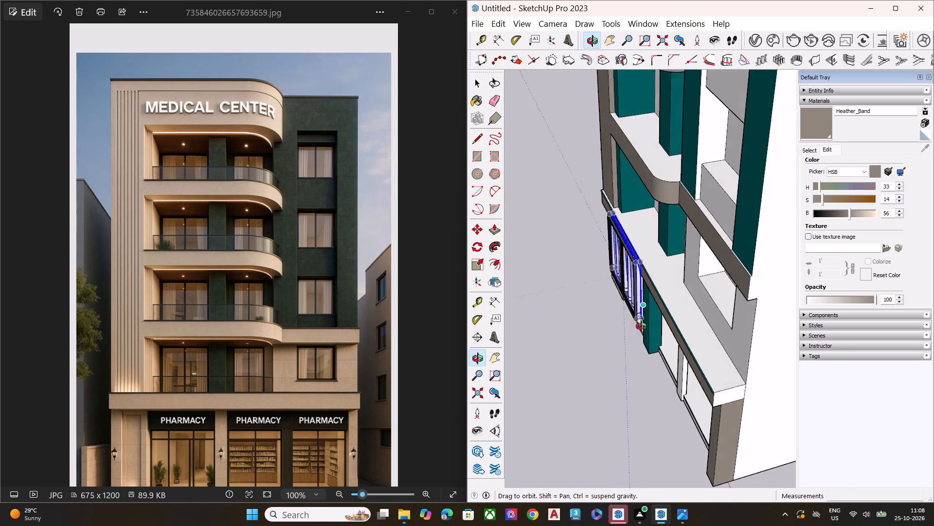
middle_drag(641, 326, 641, 339)
scroll(636, 330, up, 6)
key(space)
click(639, 283)
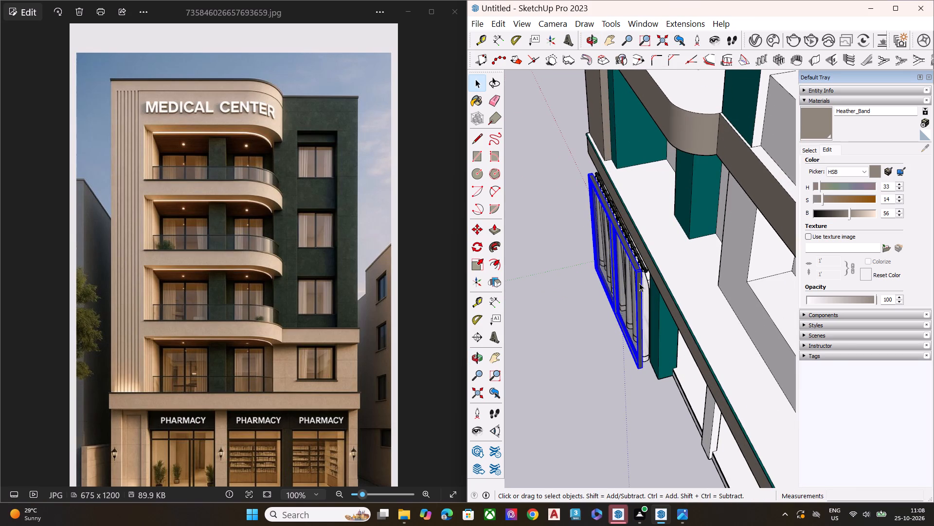
key(m)
click(642, 273)
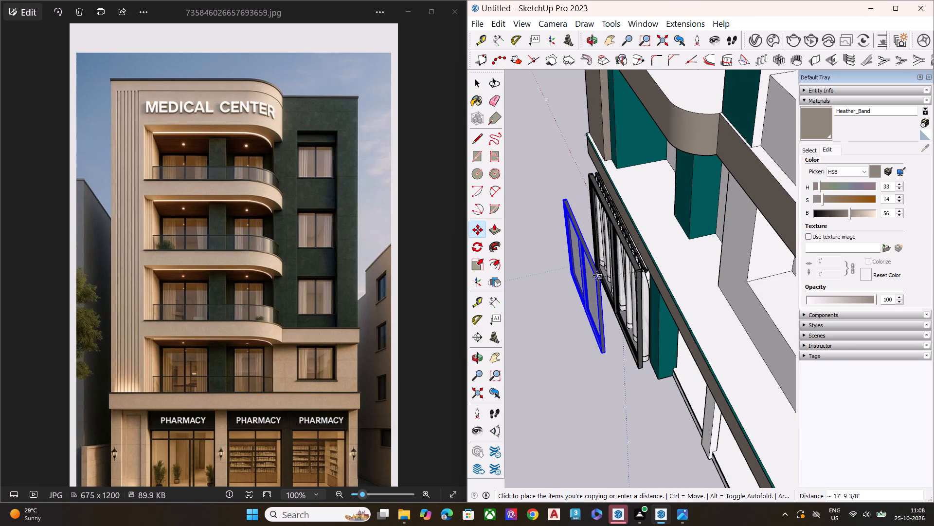
scroll(536, 311, down, 8)
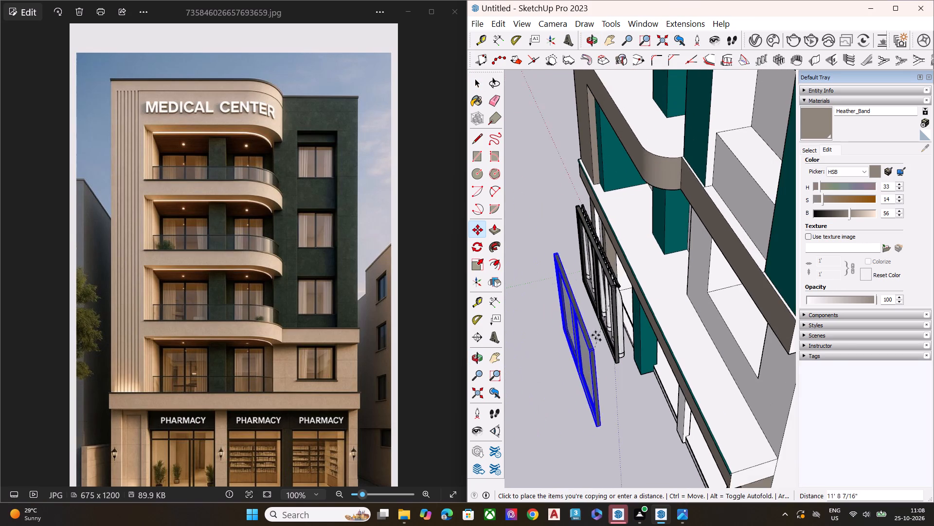
scroll(593, 323, down, 5)
scroll(593, 323, up, 1)
scroll(595, 324, down, 3)
scroll(597, 327, up, 1)
scroll(598, 330, down, 2)
middle_drag(582, 378, 778, 338)
scroll(587, 324, down, 6)
scroll(563, 338, up, 1)
scroll(563, 338, down, 2)
scroll(563, 340, up, 1)
scroll(563, 340, down, 2)
middle_drag(610, 348, 718, 306)
scroll(718, 306, up, 4)
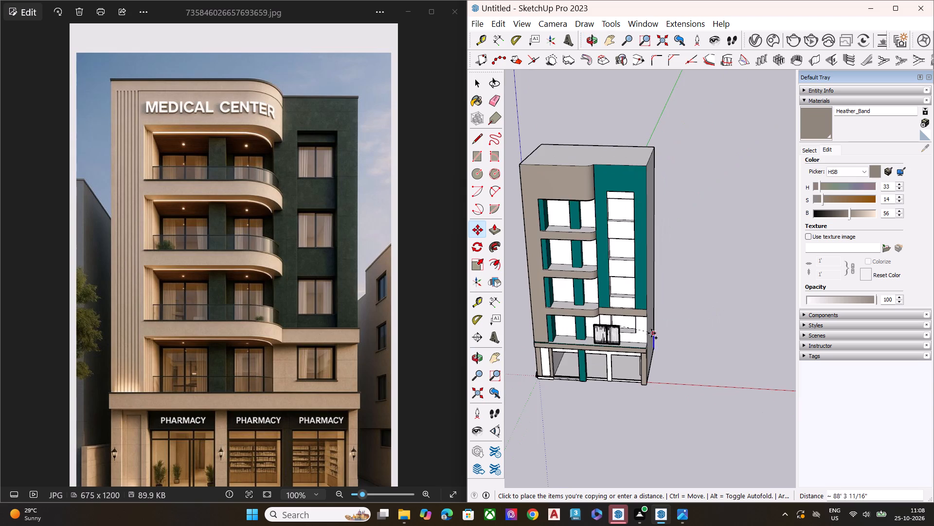
scroll(651, 333, up, 3)
click(699, 318)
key(space)
Examine the whole building with the curtained window and the copied frame against the reference image.
scroll(512, 325, up, 2)
scroll(512, 325, down, 1)
scroll(512, 325, up, 3)
scroll(512, 326, down, 1)
scroll(512, 327, up, 1)
scroll(512, 330, down, 3)
scroll(513, 331, up, 1)
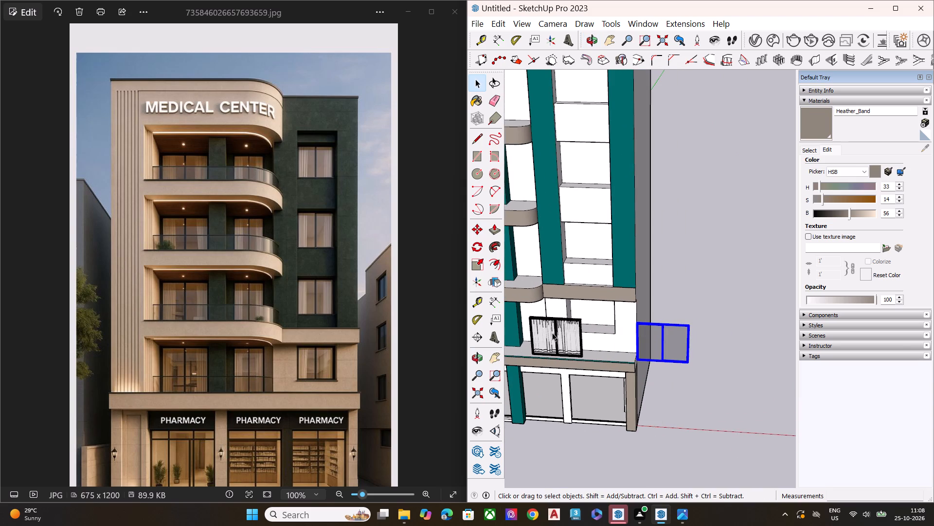
scroll(636, 303, down, 3)
scroll(647, 312, up, 1)
scroll(649, 312, down, 7)
middle_drag(601, 351, 481, 400)
scroll(513, 352, up, 2)
scroll(563, 303, down, 1)
scroll(563, 303, up, 3)
middle_drag(627, 313, 633, 285)
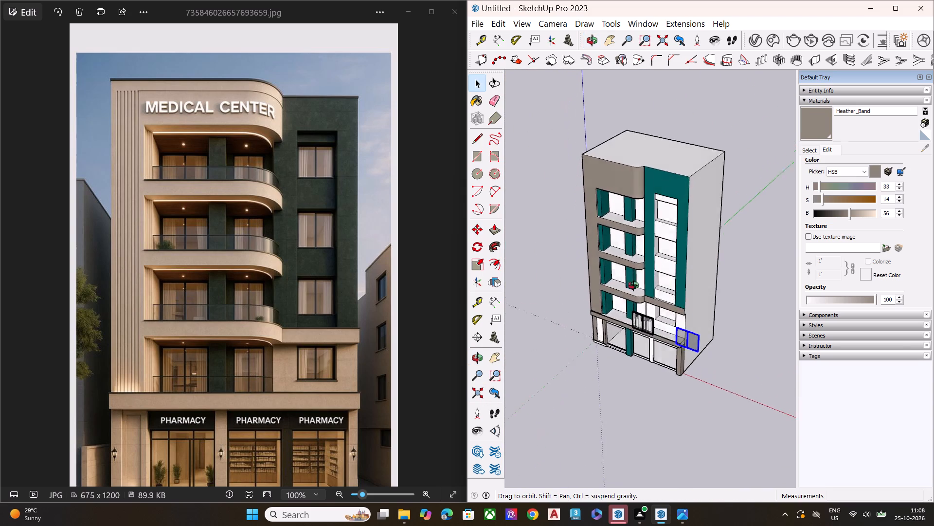
middle_drag(633, 285, 679, 135)
scroll(680, 253, up, 1)
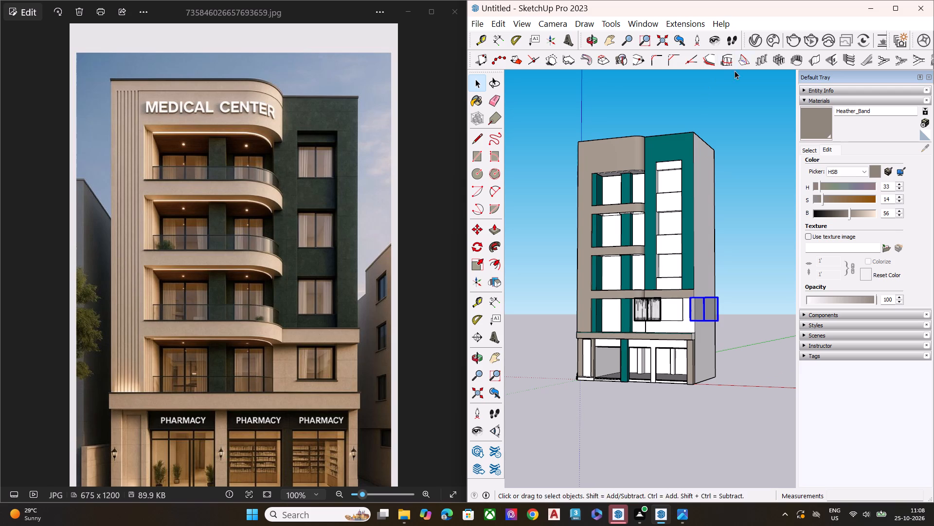
Open the V-Ray Asset Editor and review the scene's glass, Material, Lily and Terrazzo Light Blue materials.
click(763, 39)
scroll(396, 367, down, 6)
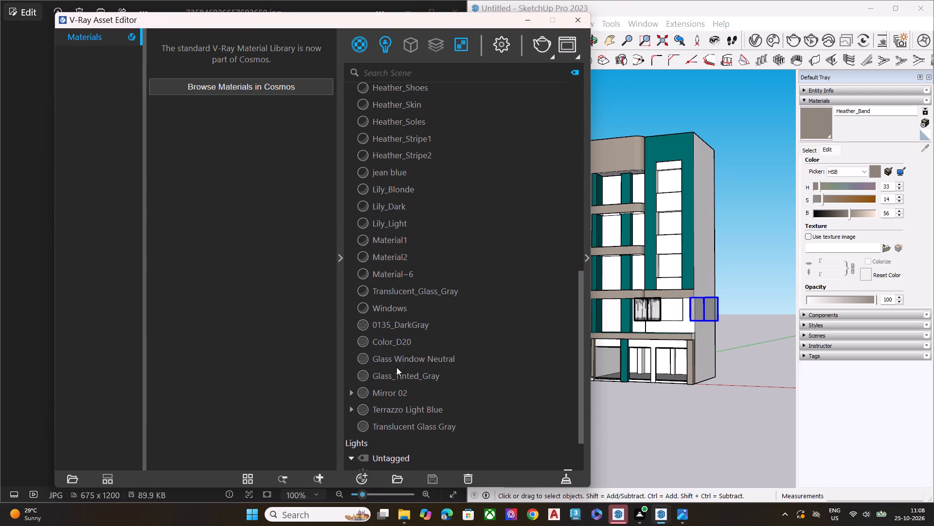
click(392, 391)
click(396, 283)
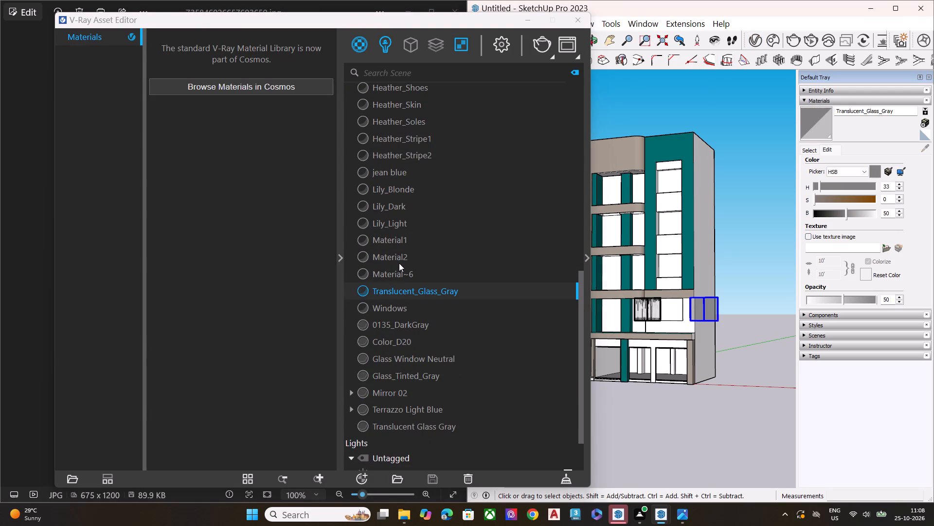
click(399, 263)
click(399, 256)
click(402, 241)
click(402, 225)
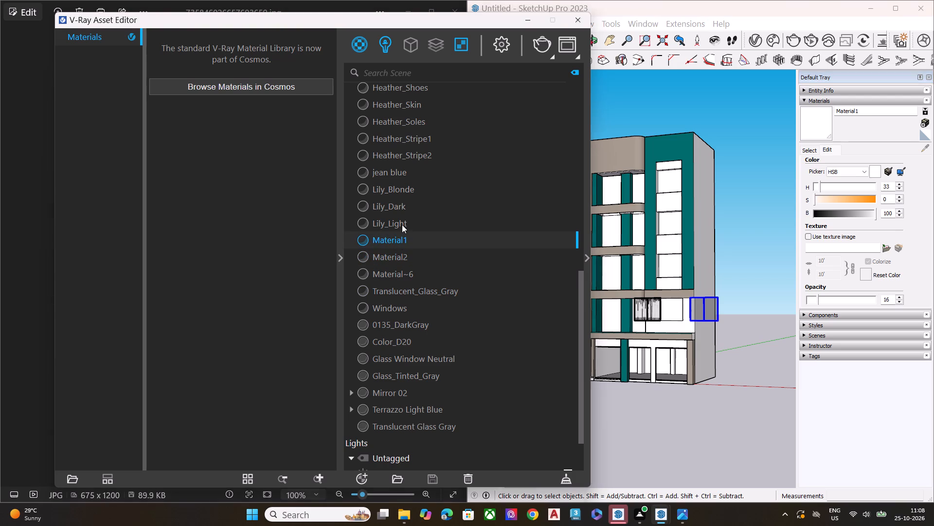
click(402, 209)
click(402, 389)
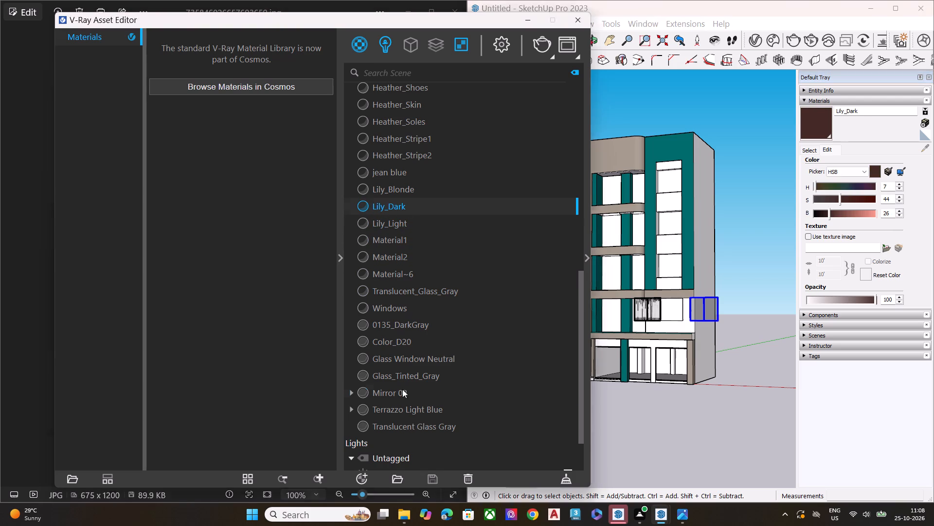
click(409, 377)
click(412, 356)
click(405, 408)
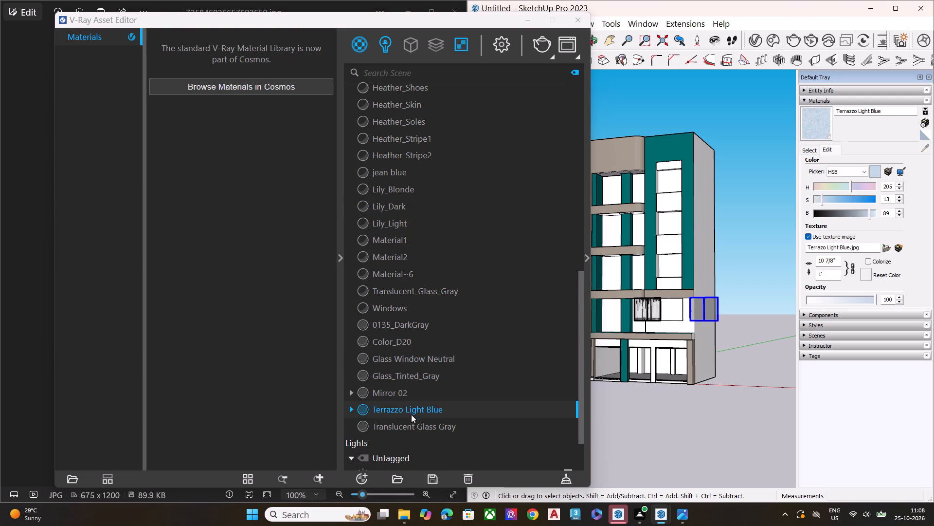
click(413, 424)
click(387, 260)
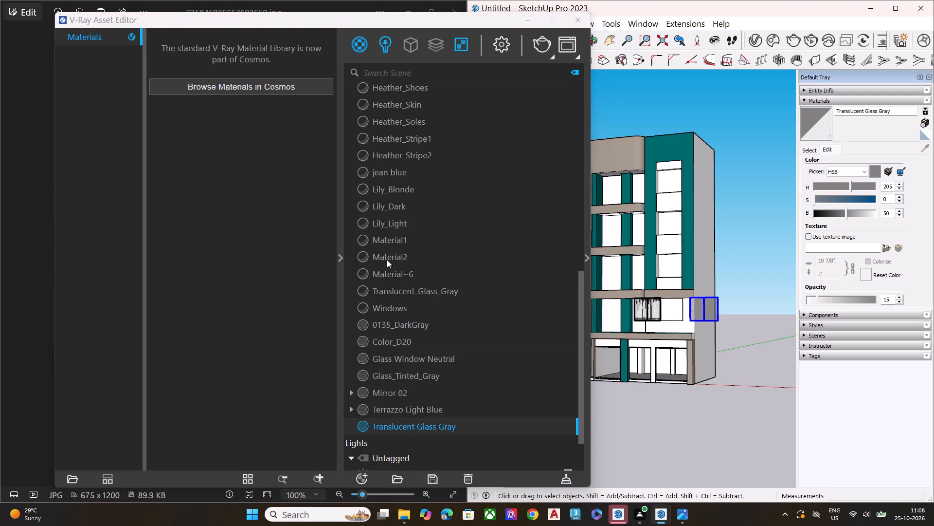
click(394, 244)
click(401, 227)
click(401, 212)
click(402, 189)
click(391, 172)
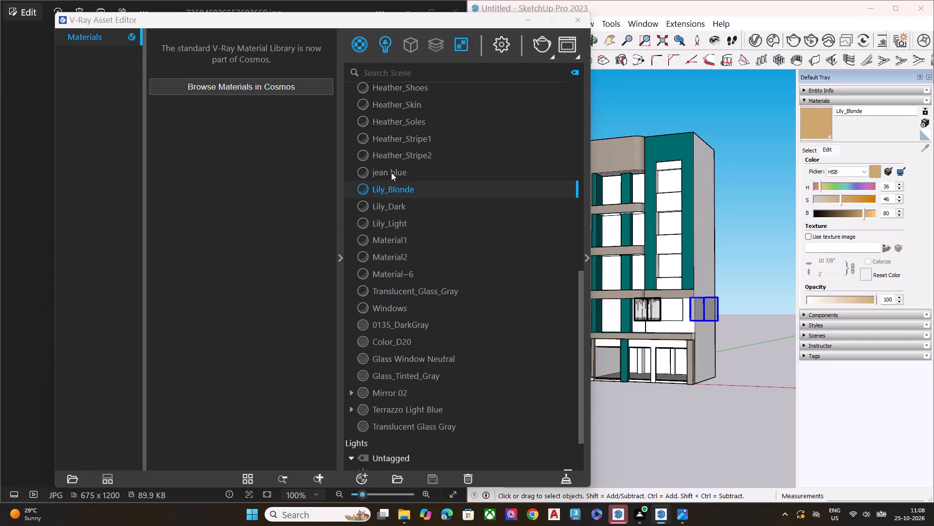
Review the scene materials at the start of the list, from 0136_Charcoal through <Redwood> and the Color swatches.
scroll(431, 273, up, 5)
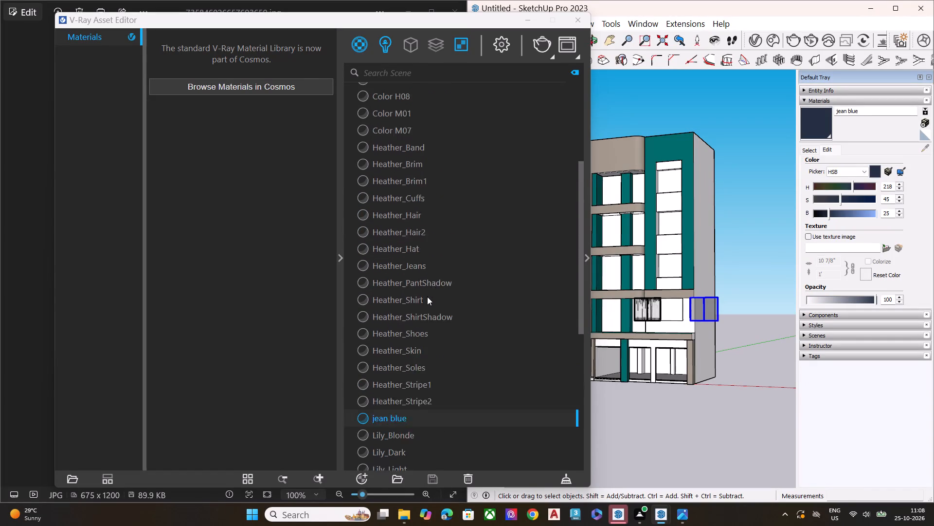
scroll(427, 297, up, 1)
click(415, 306)
click(415, 294)
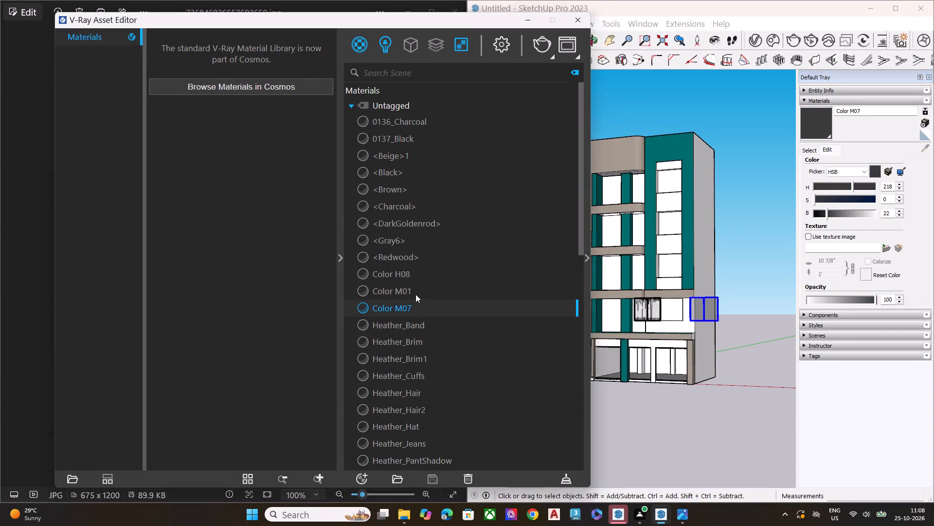
click(415, 274)
scroll(414, 253, up, 2)
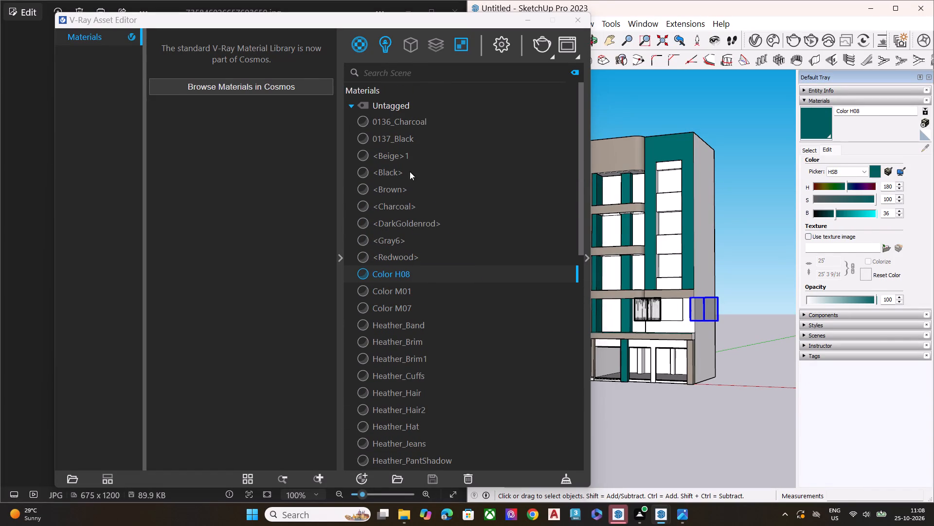
click(414, 117)
click(412, 129)
click(412, 135)
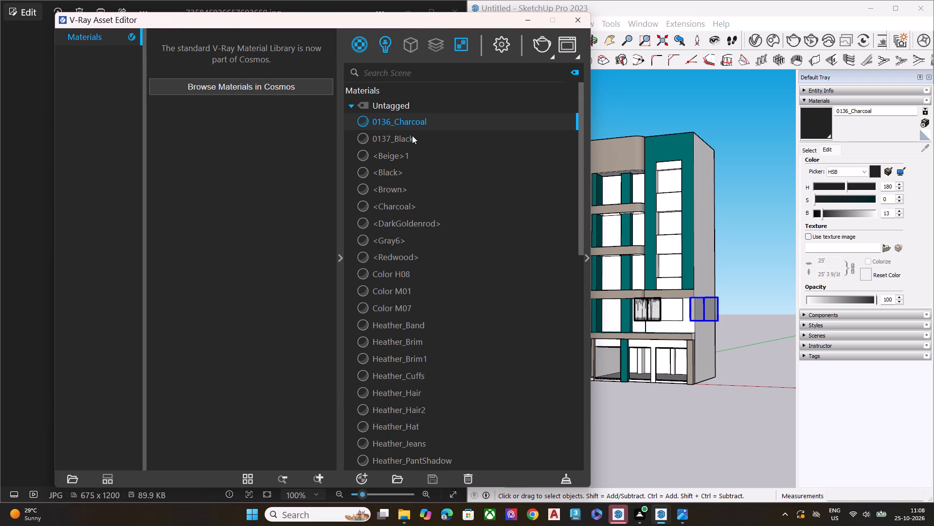
click(411, 148)
click(399, 174)
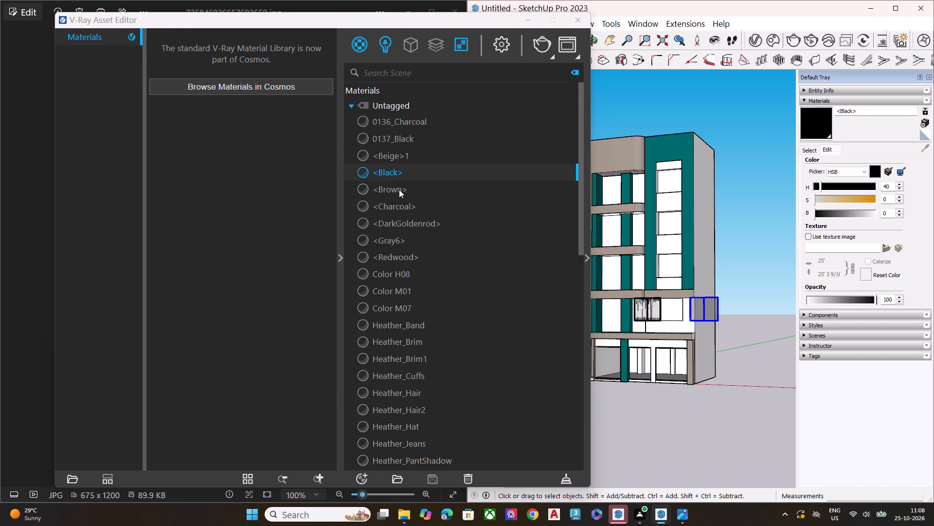
click(399, 189)
click(400, 210)
click(401, 224)
click(391, 248)
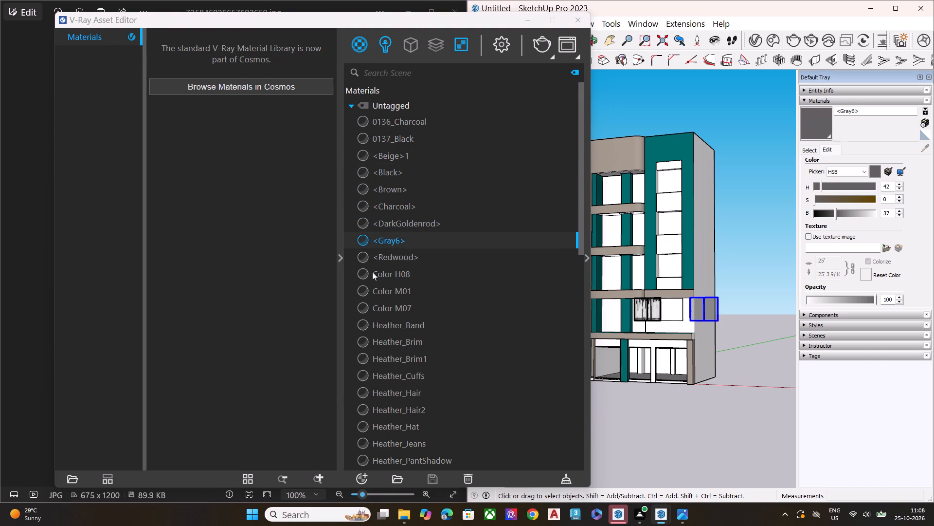
click(393, 255)
Compare Color H08, Color M01 and Color M07, make Color H08 the current material, and close the Asset Editor.
click(394, 272)
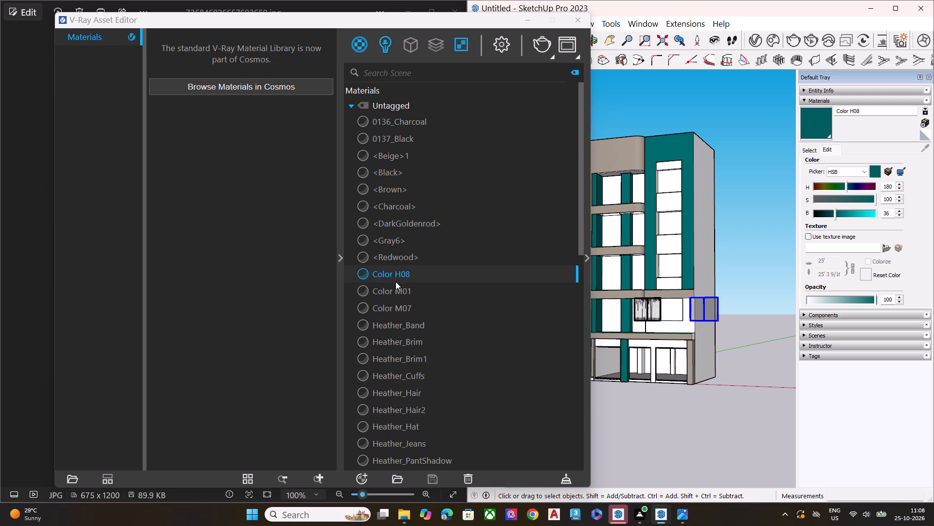
click(396, 289)
click(396, 304)
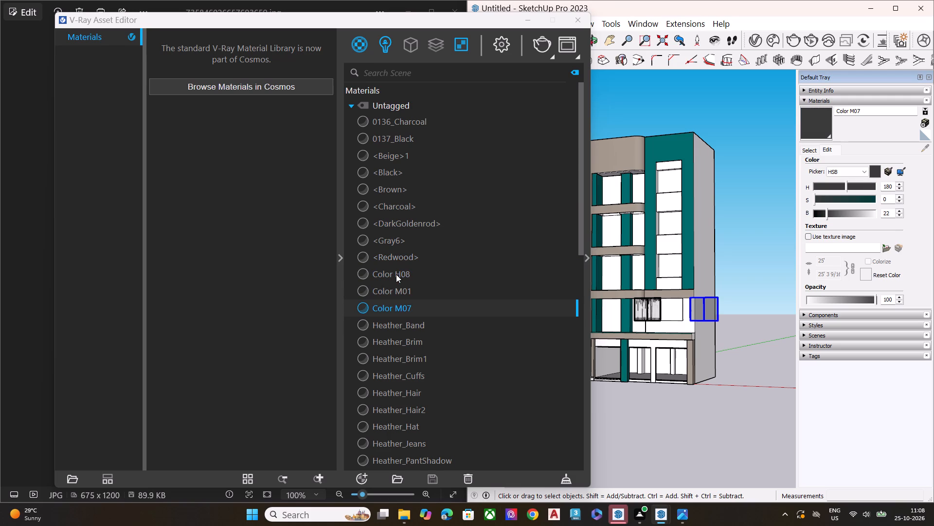
double_click(396, 274)
click(577, 24)
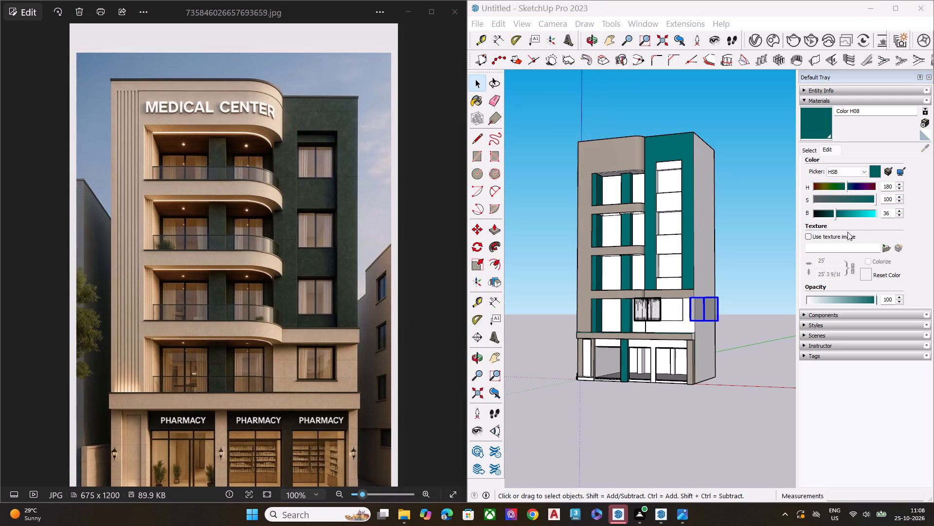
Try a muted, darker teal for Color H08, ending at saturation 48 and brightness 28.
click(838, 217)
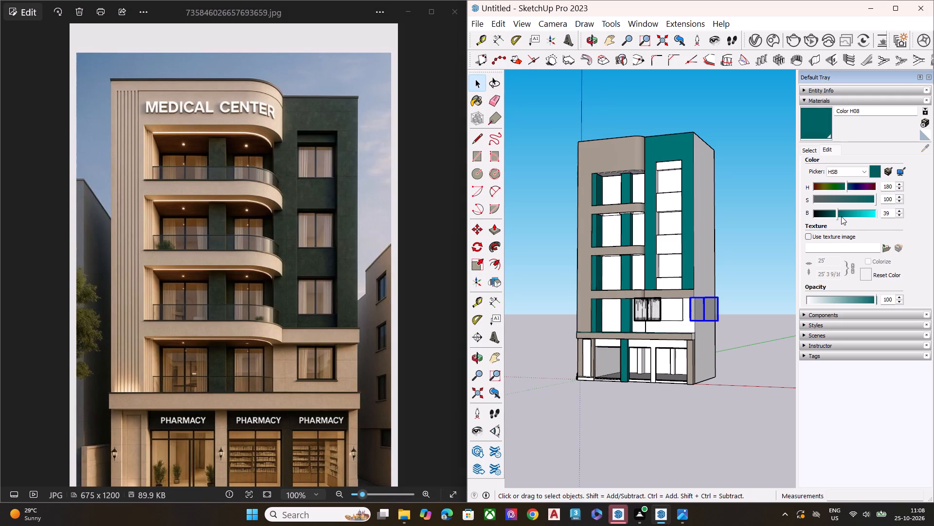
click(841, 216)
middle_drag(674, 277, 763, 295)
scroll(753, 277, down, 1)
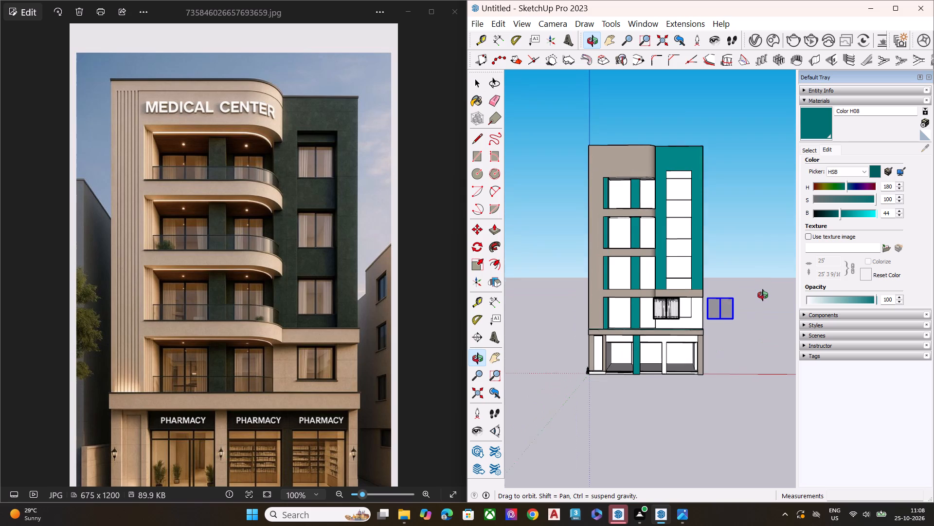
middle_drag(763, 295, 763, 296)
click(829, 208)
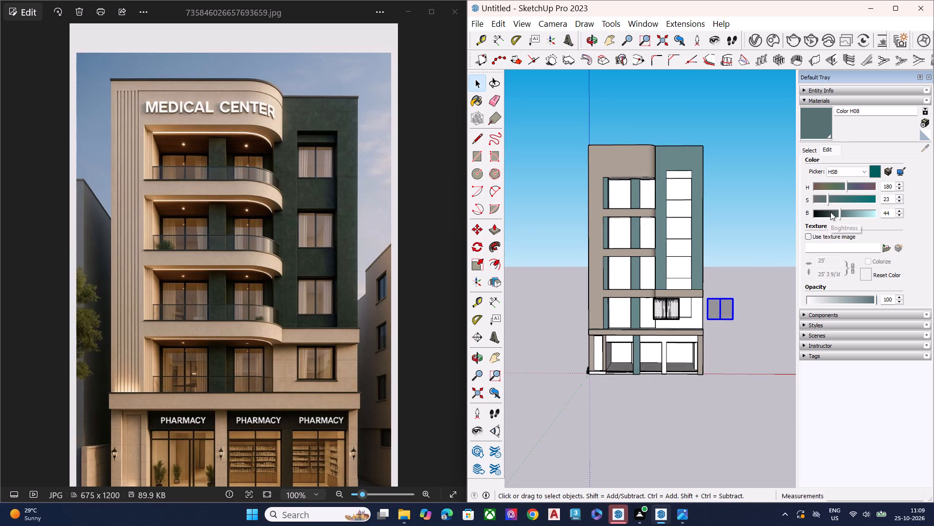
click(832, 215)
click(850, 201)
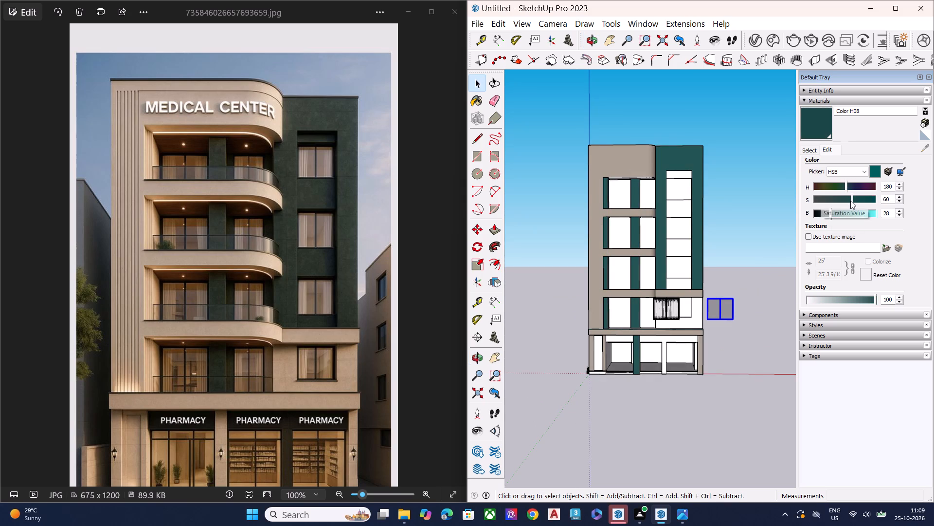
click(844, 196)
Undo the Color H08 adjustments and the placement of the copied window frame beside the building.
key(ctrl+z)
key(ctrl+z)
key(ctrl+z)
key(ctrl+z)
key(ctrl+z)
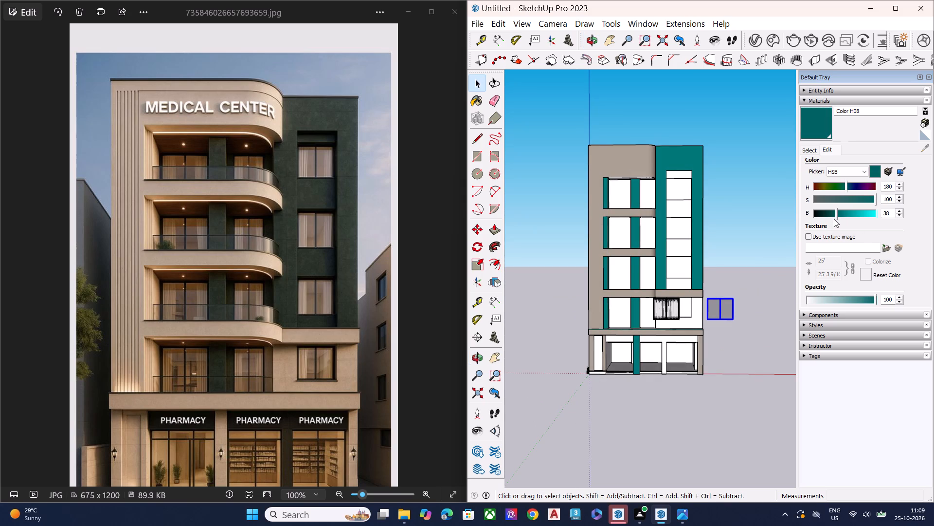
key(ctrl+z)
key(ctrl+z)
key(ctrl+z)
key(ctrl+z)
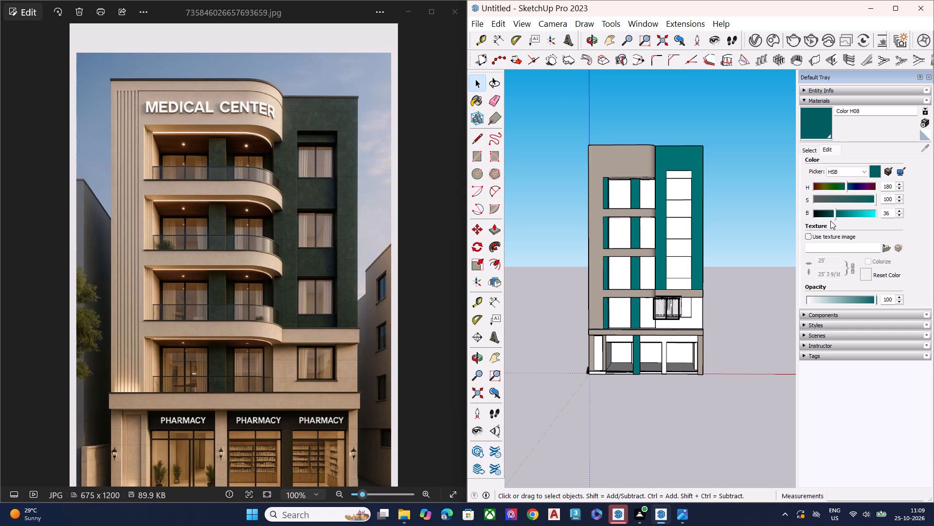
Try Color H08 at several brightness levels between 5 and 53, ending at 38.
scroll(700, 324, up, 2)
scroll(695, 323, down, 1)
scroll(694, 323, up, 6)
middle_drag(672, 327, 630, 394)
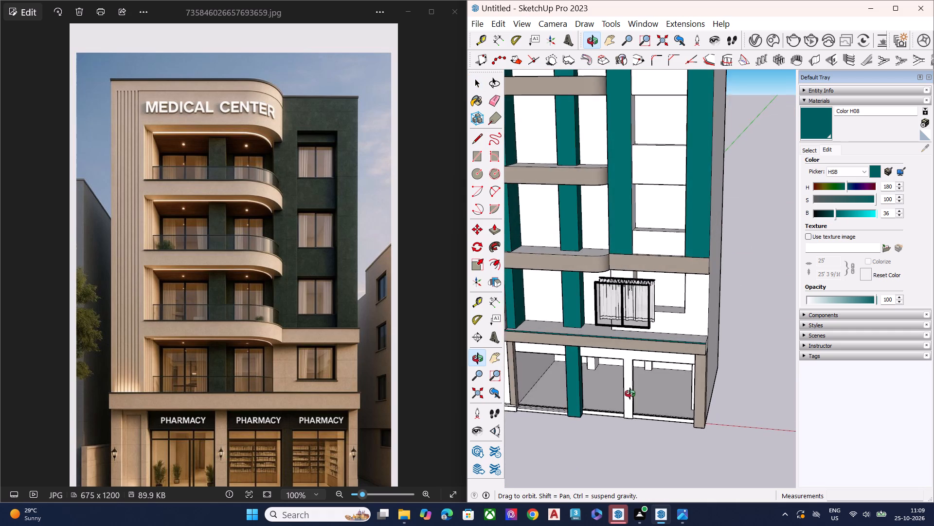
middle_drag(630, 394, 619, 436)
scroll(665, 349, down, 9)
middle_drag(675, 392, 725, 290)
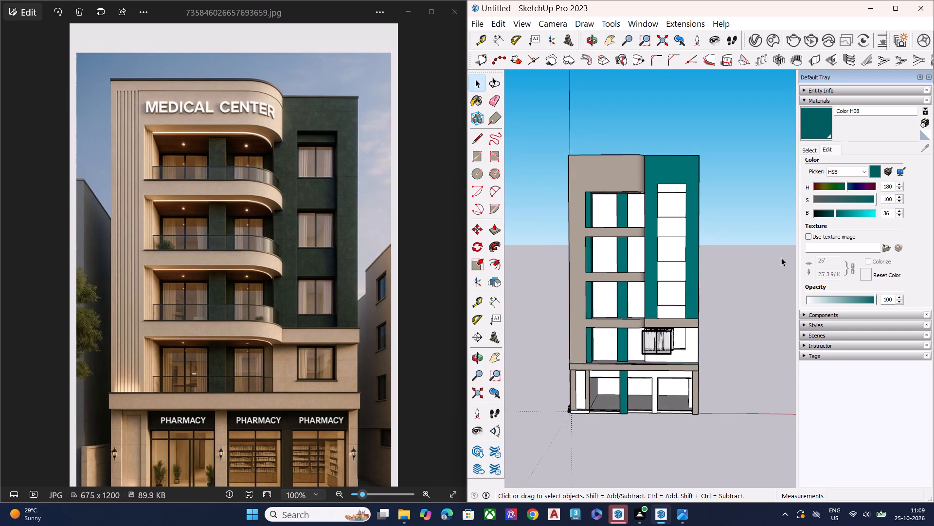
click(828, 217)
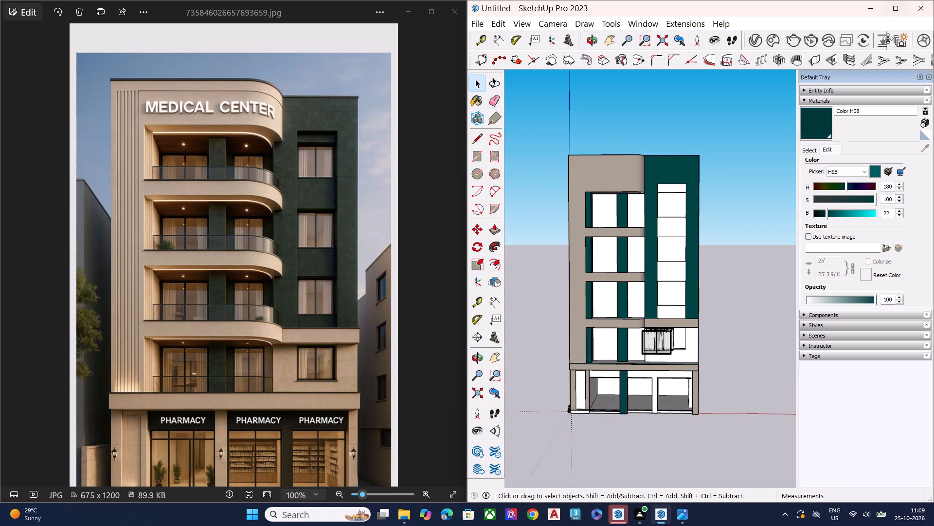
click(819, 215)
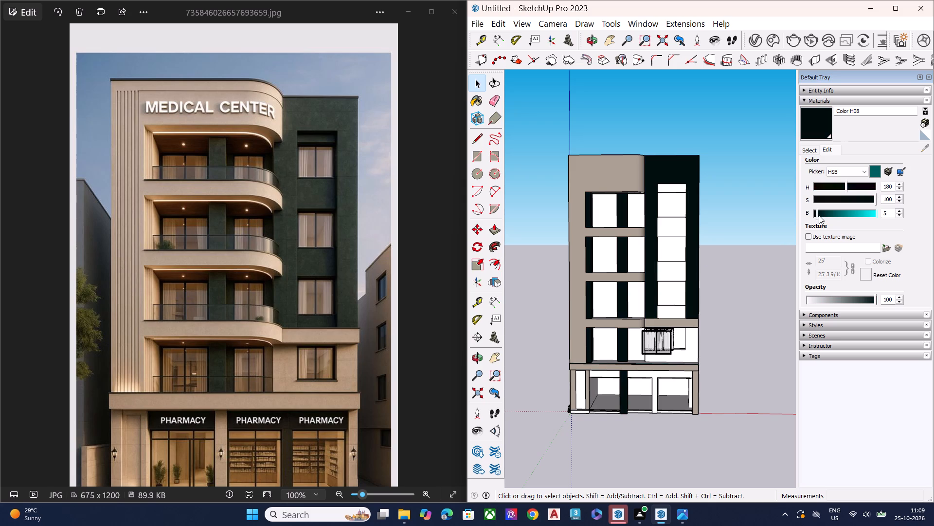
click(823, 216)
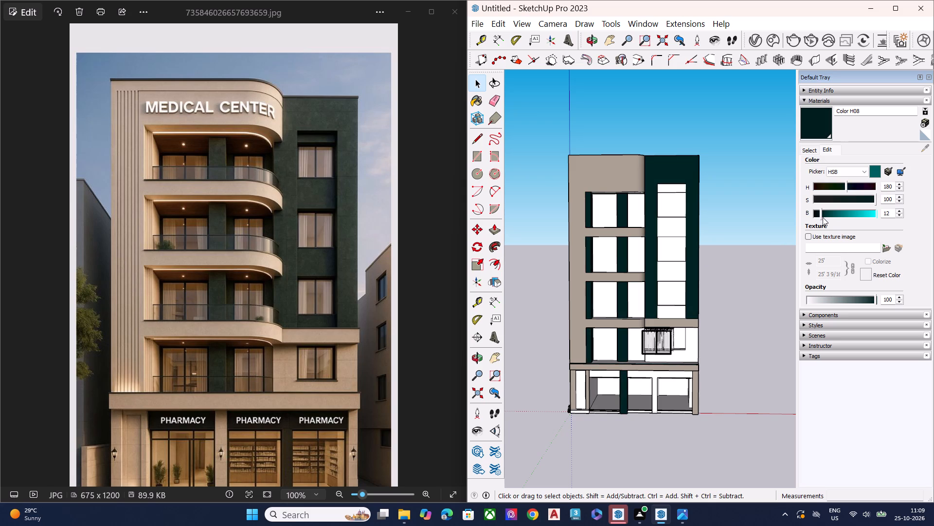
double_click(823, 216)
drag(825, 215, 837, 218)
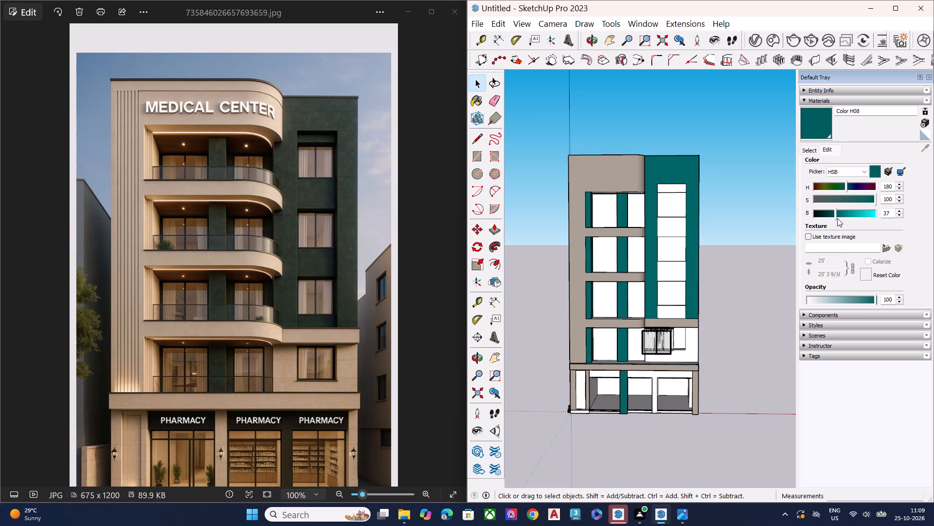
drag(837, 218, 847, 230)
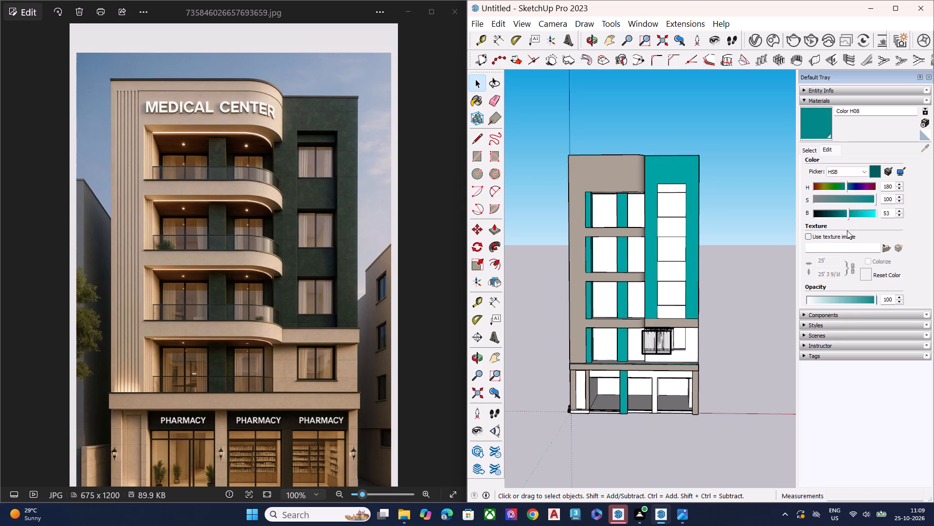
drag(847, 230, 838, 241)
Examine the teal walls and columns from close up, at an angle and from the front against the reference image.
scroll(697, 248, up, 5)
scroll(692, 248, down, 5)
scroll(696, 258, up, 1)
scroll(696, 259, down, 1)
middle_drag(700, 275, 653, 263)
scroll(654, 266, up, 6)
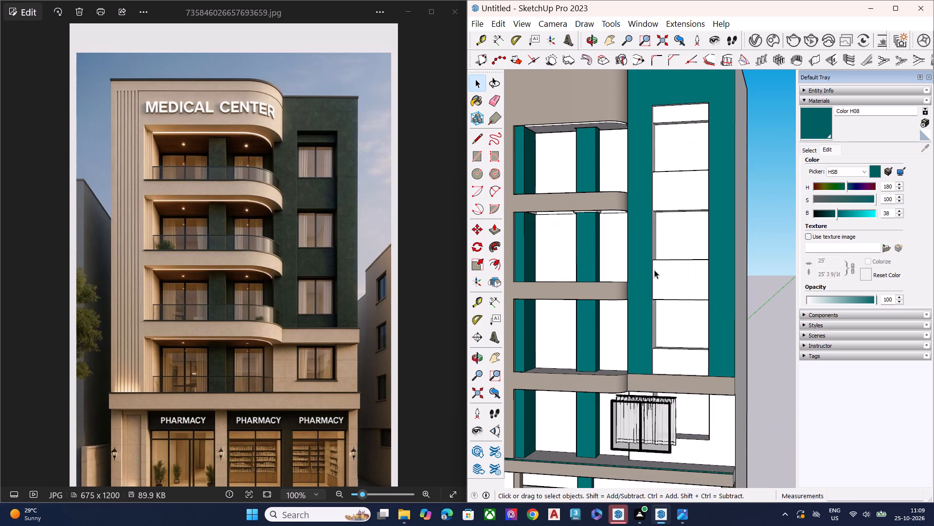
middle_drag(616, 262, 614, 249)
scroll(547, 269, up, 1)
scroll(619, 243, down, 9)
scroll(670, 229, up, 1)
middle_drag(669, 237, 669, 282)
scroll(710, 225, down, 2)
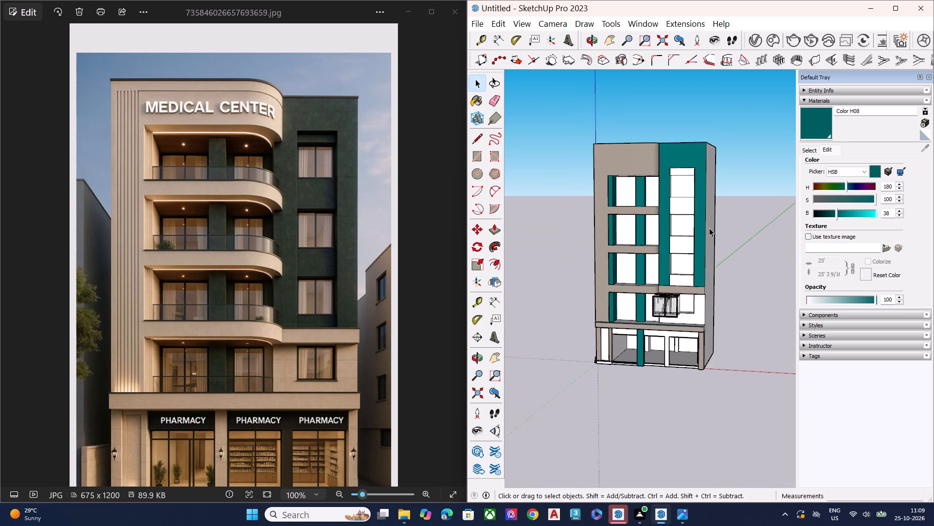
scroll(709, 228, down, 2)
middle_drag(680, 234, 756, 227)
scroll(748, 234, up, 1)
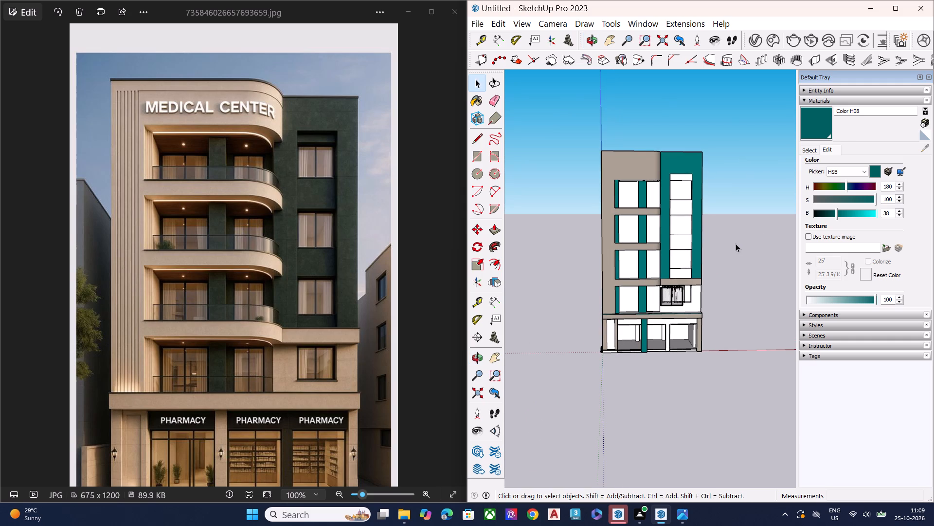
scroll(730, 245, up, 1)
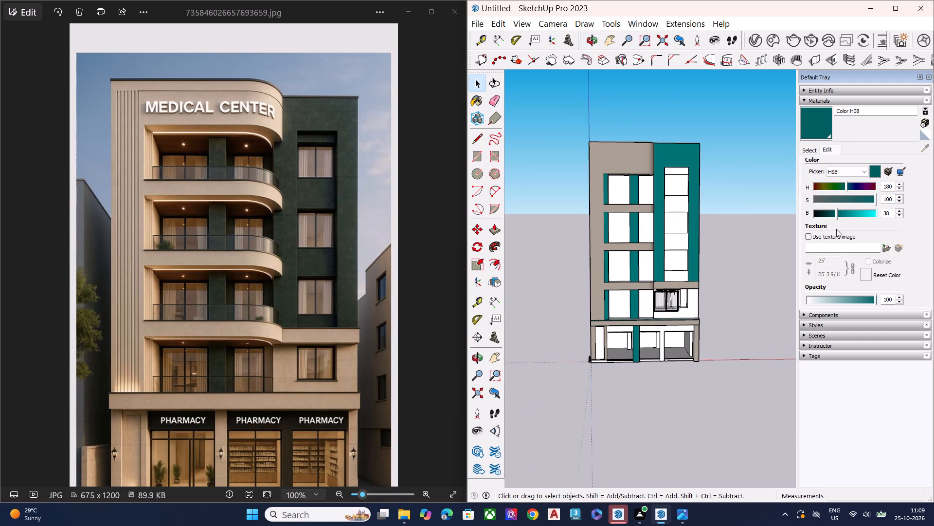
Compare lighter and darker teals for Color H08 and set its brightness to 33.
click(842, 214)
click(856, 210)
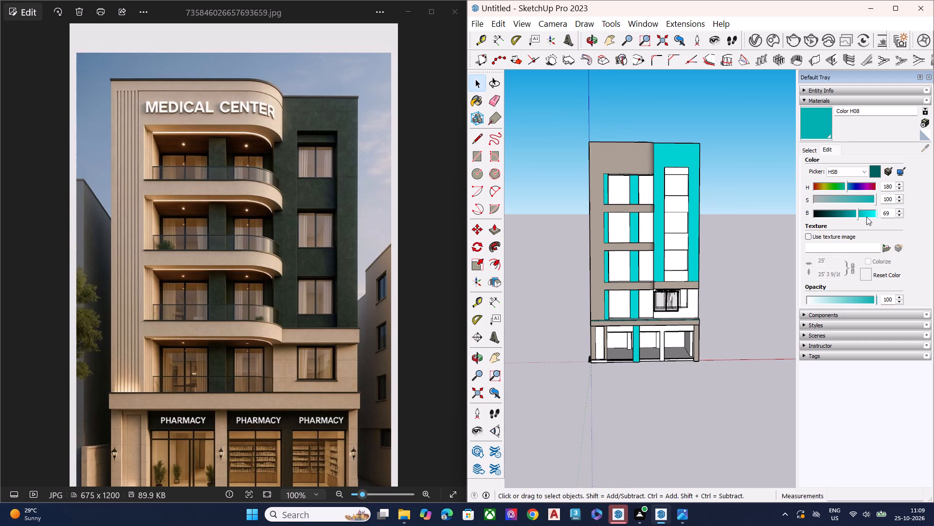
click(873, 213)
click(850, 217)
click(846, 217)
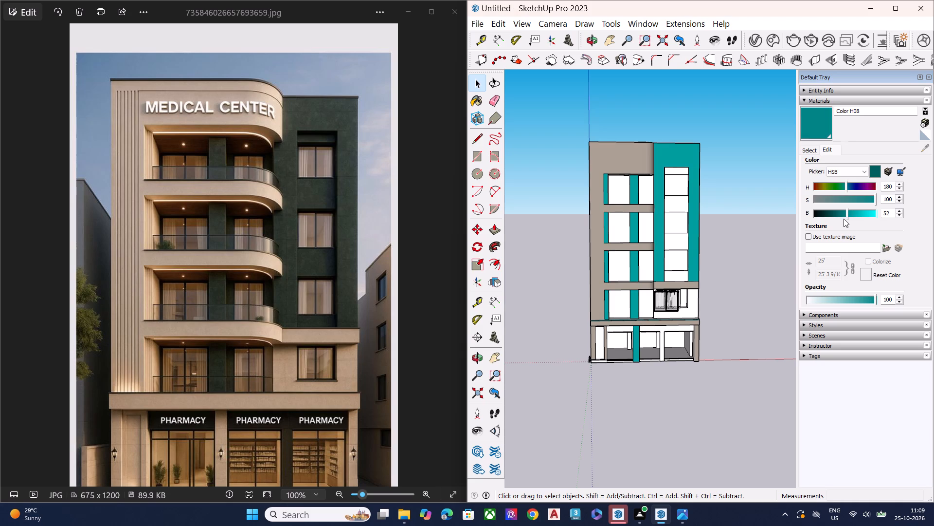
click(843, 217)
click(834, 216)
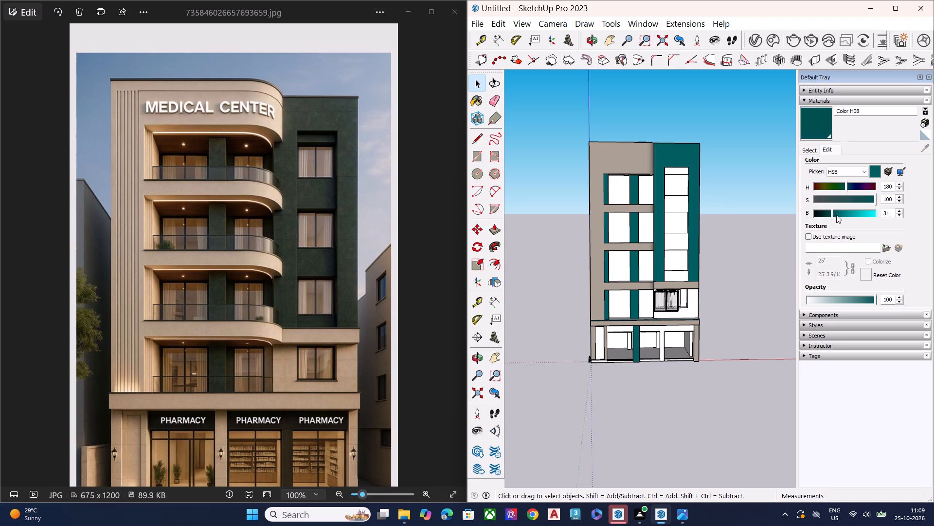
click(836, 215)
click(840, 214)
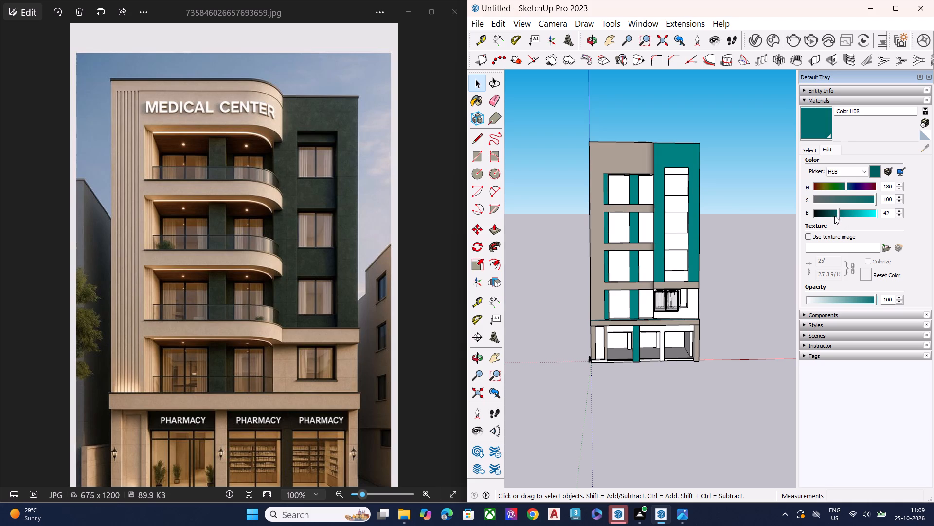
click(835, 215)
click(762, 272)
key(space)
Paint the ground-floor shopfront's band above the openings and its adjoining white pillar with dark Color M08.
middle_drag(683, 253, 698, 215)
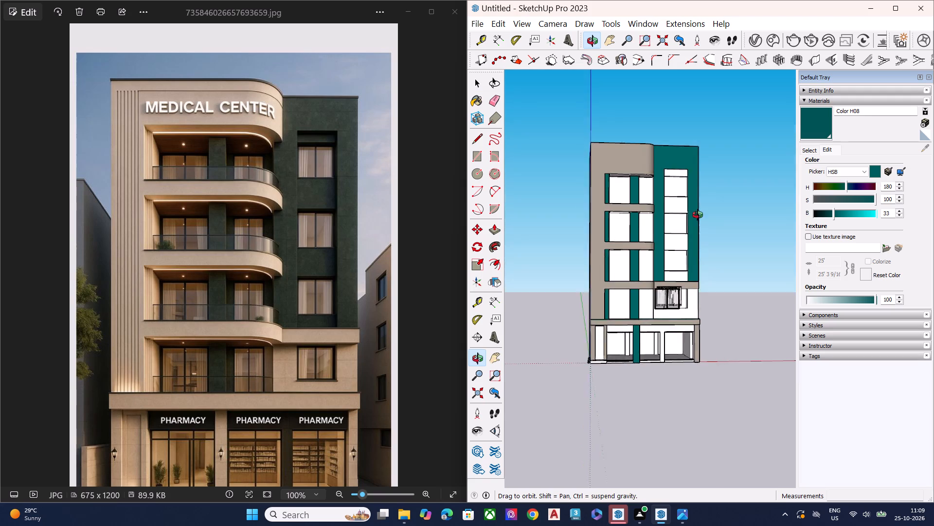
middle_drag(698, 215, 711, 196)
scroll(665, 369, up, 1)
scroll(659, 373, down, 1)
scroll(652, 378, up, 7)
middle_drag(593, 366, 731, 329)
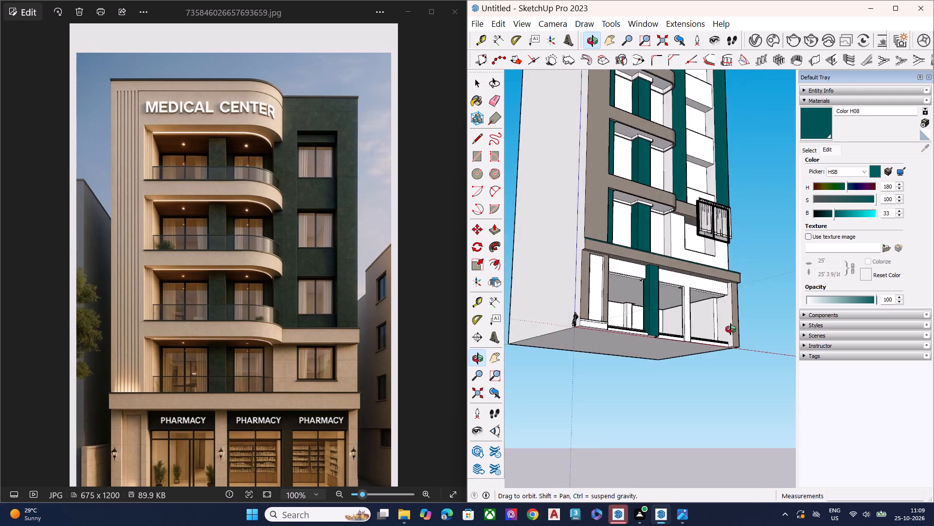
middle_drag(731, 329, 752, 283)
scroll(716, 299, up, 6)
scroll(704, 297, down, 2)
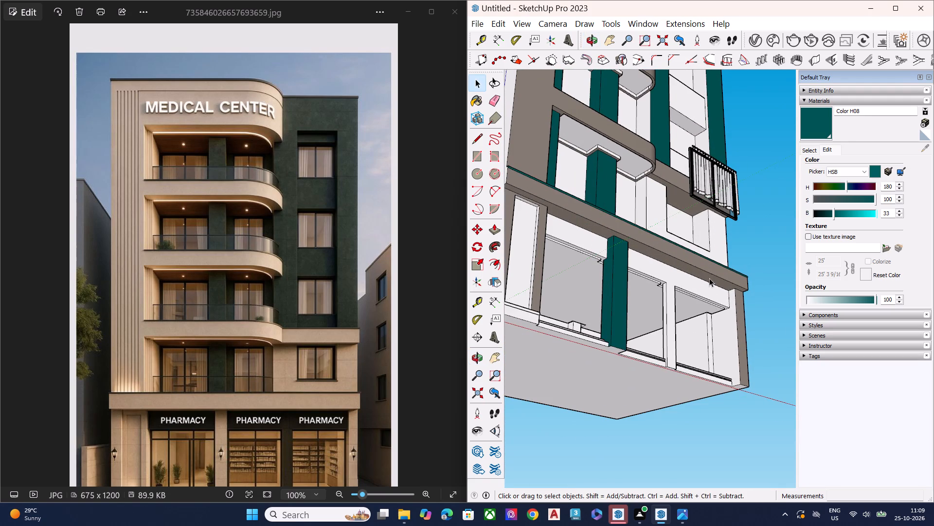
key(space)
click(815, 147)
scroll(849, 236, down, 1)
scroll(849, 236, up, 3)
scroll(849, 237, down, 4)
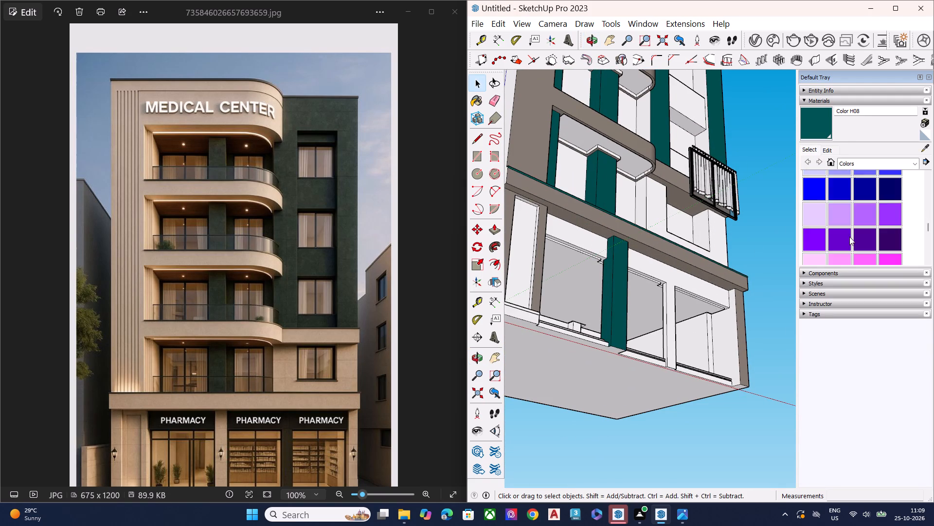
scroll(849, 237, down, 3)
scroll(849, 239, up, 3)
scroll(849, 240, down, 9)
scroll(850, 234, up, 1)
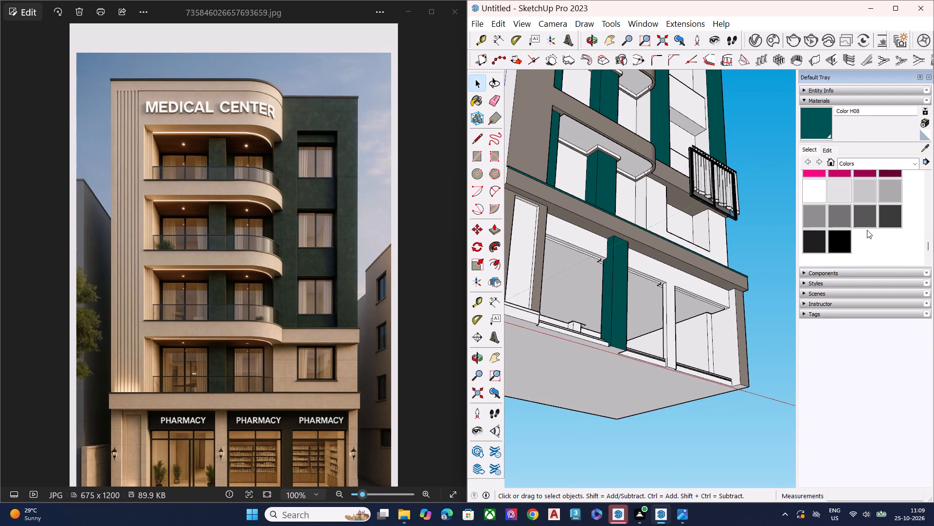
click(819, 240)
click(576, 239)
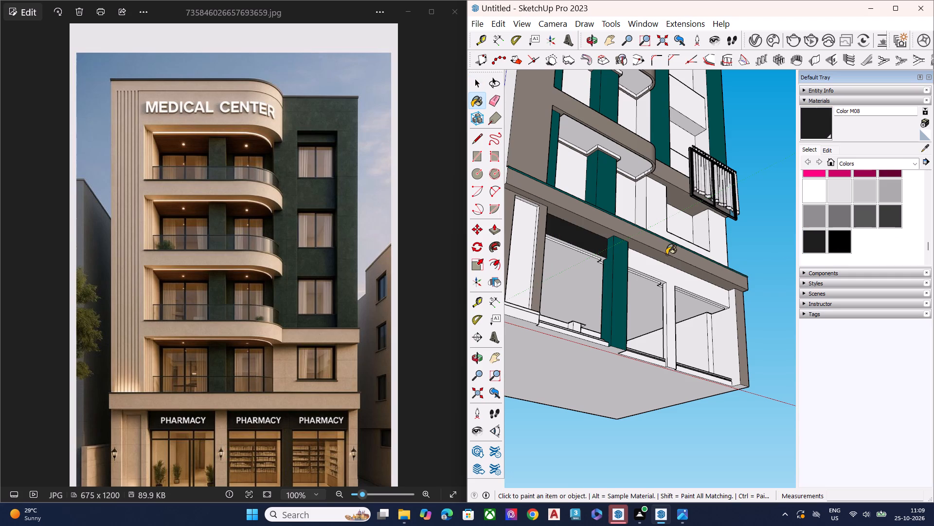
click(656, 273)
Examine the dark shopfront band and pillar from several angles against the reference image.
middle_drag(688, 286, 510, 395)
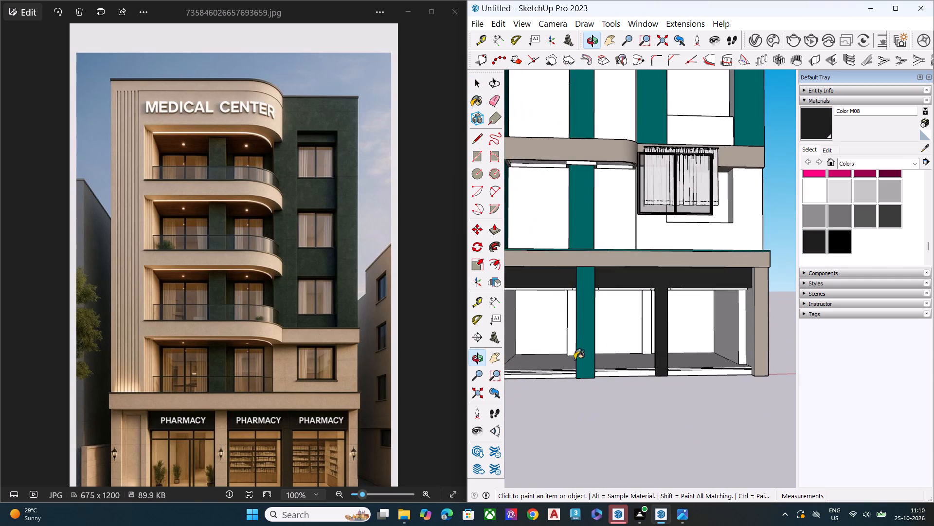
scroll(612, 338, down, 7)
middle_drag(632, 361, 559, 373)
scroll(619, 375, up, 8)
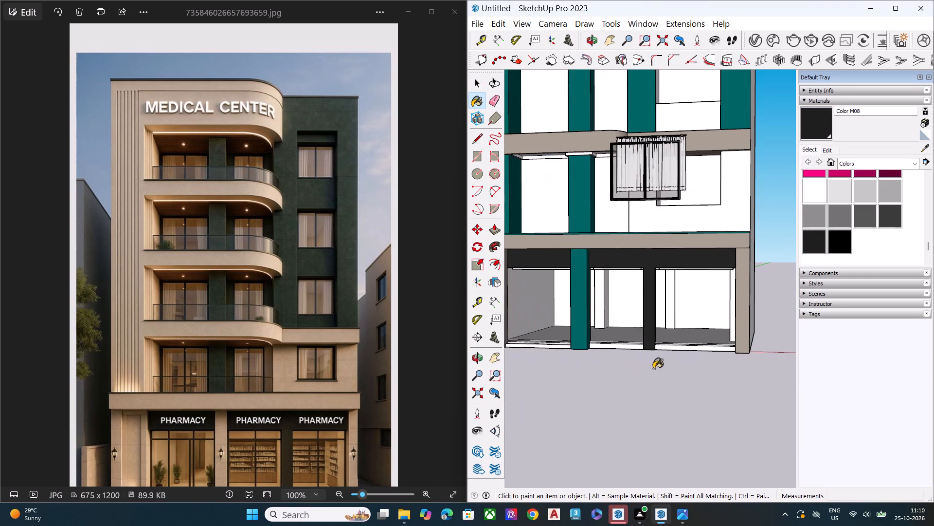
middle_drag(665, 359, 797, 297)
scroll(696, 300, up, 2)
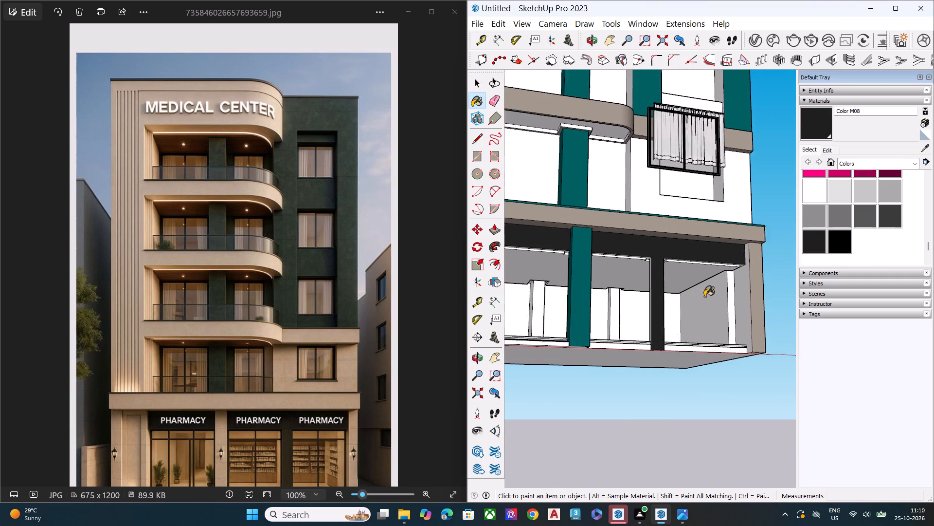
scroll(704, 297, up, 3)
key(space)
scroll(676, 277, down, 9)
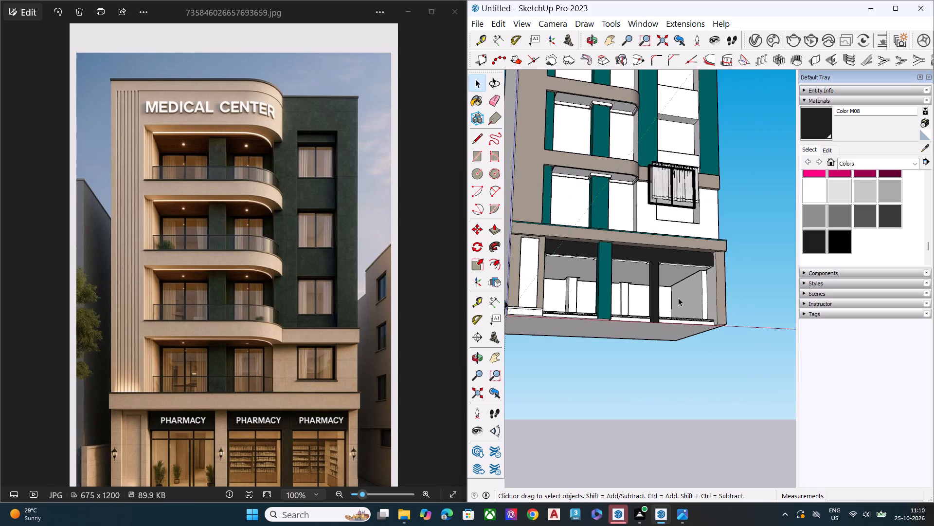
scroll(662, 292, down, 7)
middle_drag(666, 310, 568, 393)
scroll(574, 384, up, 1)
key(space)
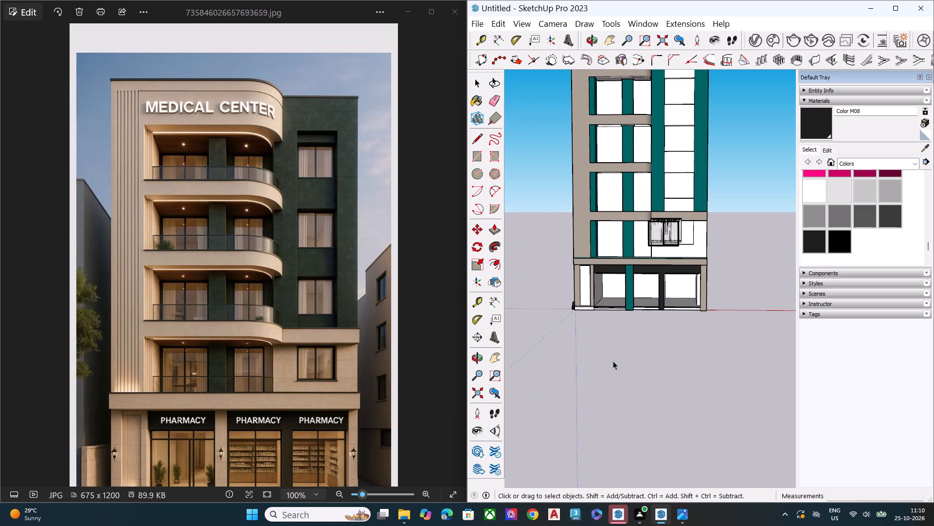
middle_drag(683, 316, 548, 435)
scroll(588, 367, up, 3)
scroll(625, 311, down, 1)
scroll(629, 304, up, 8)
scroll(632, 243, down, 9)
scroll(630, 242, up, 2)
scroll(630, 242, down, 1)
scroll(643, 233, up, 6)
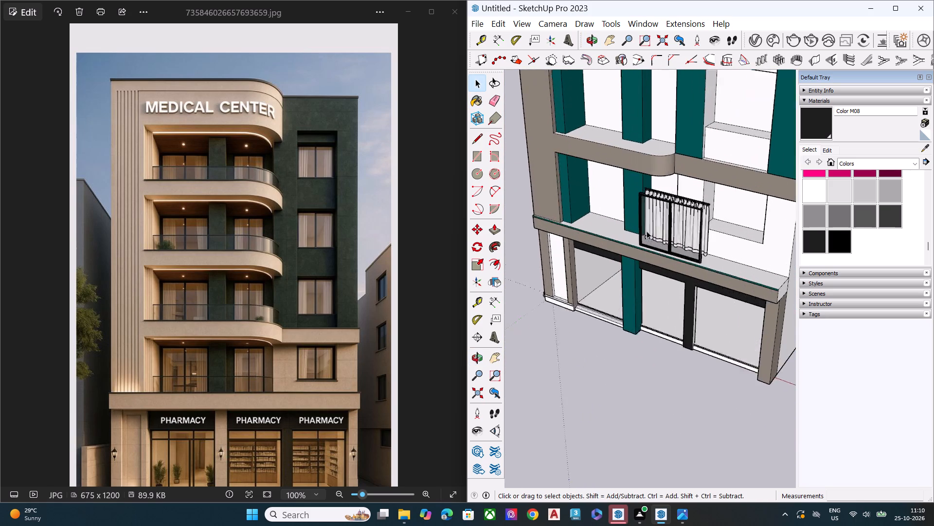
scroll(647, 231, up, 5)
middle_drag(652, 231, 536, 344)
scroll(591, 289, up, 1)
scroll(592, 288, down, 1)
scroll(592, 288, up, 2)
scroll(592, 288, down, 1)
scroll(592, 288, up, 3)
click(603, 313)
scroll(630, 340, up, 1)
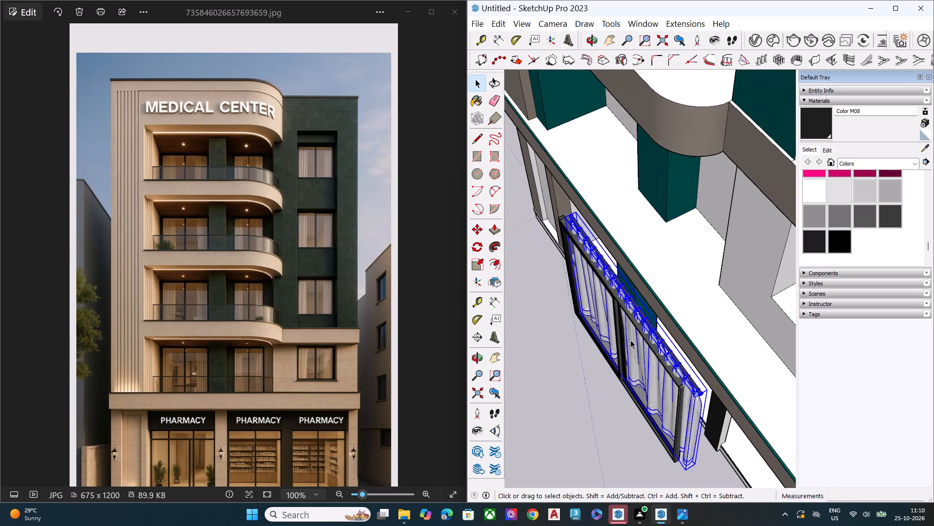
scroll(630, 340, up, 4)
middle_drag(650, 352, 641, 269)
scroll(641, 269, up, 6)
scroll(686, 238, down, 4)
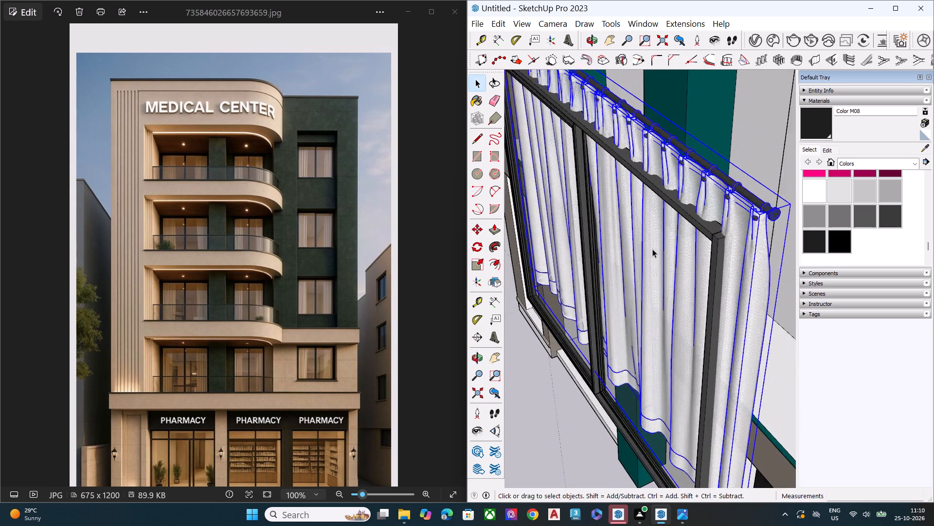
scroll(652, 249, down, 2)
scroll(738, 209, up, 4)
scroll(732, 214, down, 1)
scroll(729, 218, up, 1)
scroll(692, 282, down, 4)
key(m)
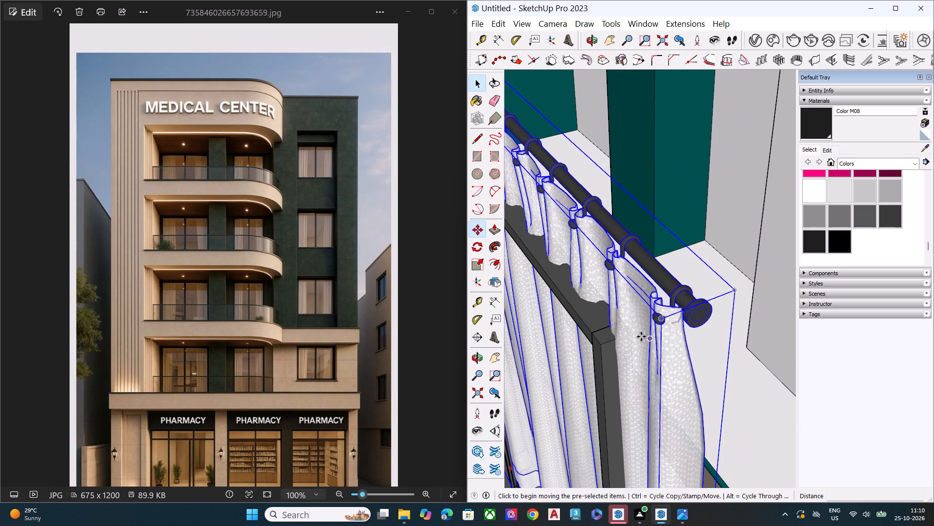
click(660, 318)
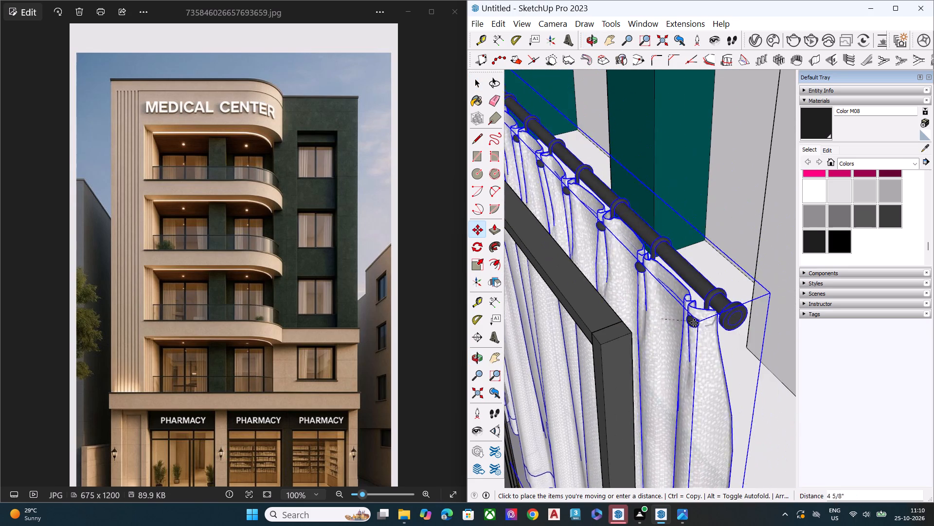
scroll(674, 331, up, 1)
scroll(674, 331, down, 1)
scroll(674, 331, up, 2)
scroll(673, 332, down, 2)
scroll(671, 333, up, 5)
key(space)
Move the black window frame so its upper corner meets the end of the curtain rod.
middle_drag(605, 184, 618, 347)
scroll(588, 249, down, 2)
scroll(702, 172, up, 2)
scroll(702, 175, down, 3)
scroll(704, 177, up, 1)
scroll(707, 188, down, 3)
scroll(656, 240, up, 1)
scroll(626, 216, down, 7)
scroll(632, 216, up, 1)
scroll(633, 216, down, 4)
click(481, 394)
scroll(606, 286, down, 7)
middle_drag(585, 414, 589, 387)
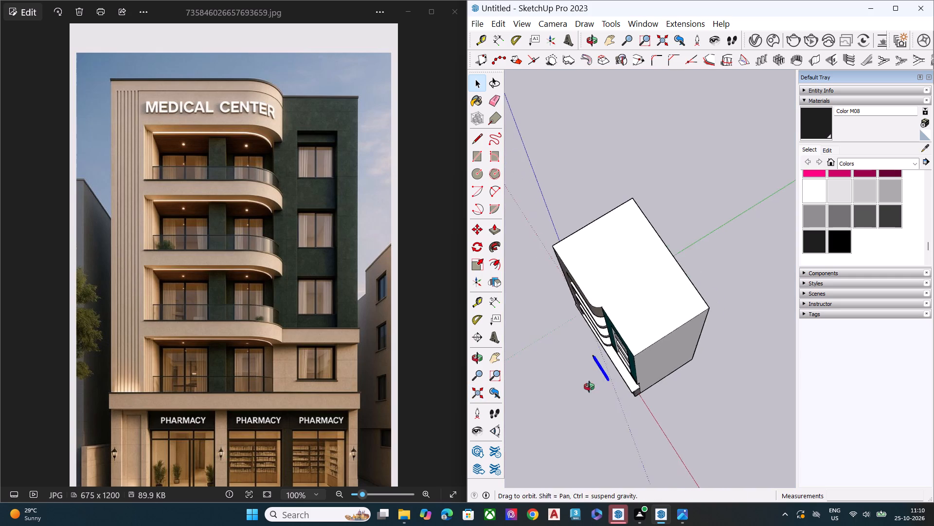
middle_drag(589, 387, 617, 240)
scroll(617, 240, up, 8)
middle_click(602, 403)
scroll(602, 403, up, 1)
scroll(601, 403, down, 1)
scroll(600, 402, up, 2)
scroll(600, 400, down, 1)
scroll(600, 400, up, 4)
middle_drag(605, 403, 604, 339)
scroll(604, 339, up, 7)
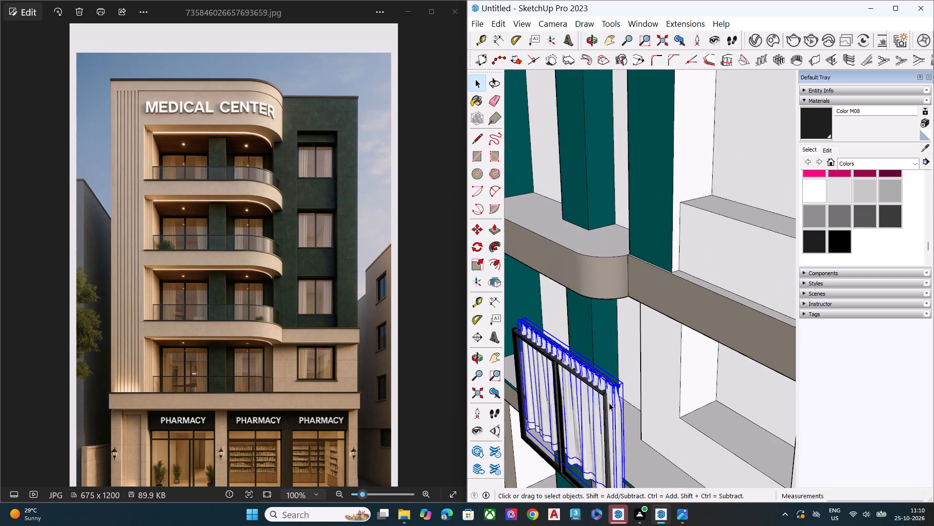
middle_drag(609, 404, 607, 331)
scroll(607, 331, up, 7)
click(596, 309)
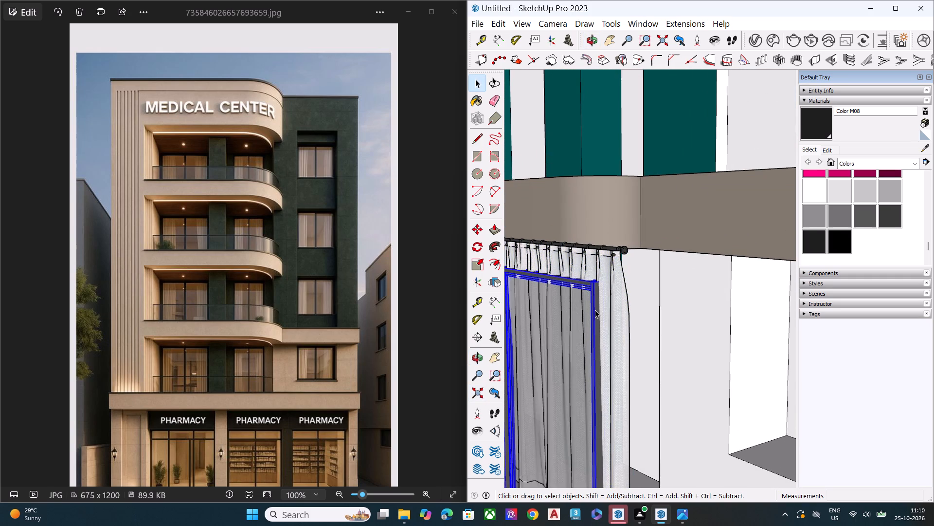
key(m)
click(603, 287)
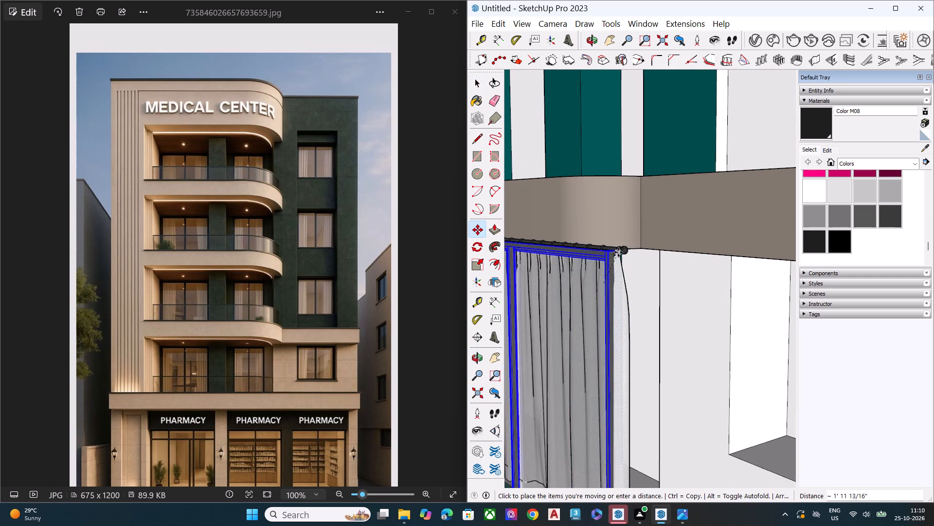
scroll(620, 249, up, 1)
scroll(620, 249, down, 1)
scroll(620, 249, up, 4)
click(625, 246)
Move the curtain back along the green axis so it hangs just behind the window frame.
middle_drag(622, 262, 616, 349)
scroll(614, 364, up, 2)
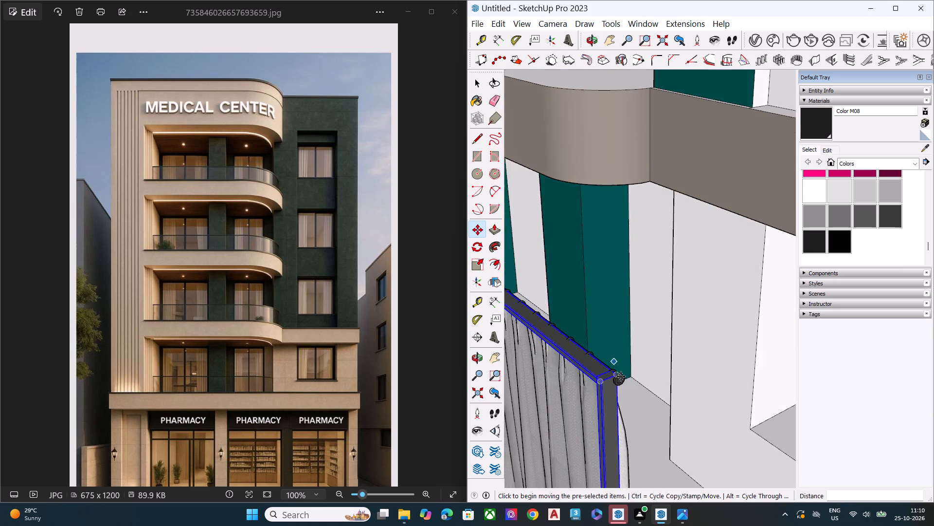
scroll(621, 376, up, 2)
scroll(621, 376, down, 1)
scroll(621, 376, up, 4)
scroll(611, 361, down, 5)
scroll(617, 382, up, 7)
scroll(617, 382, down, 4)
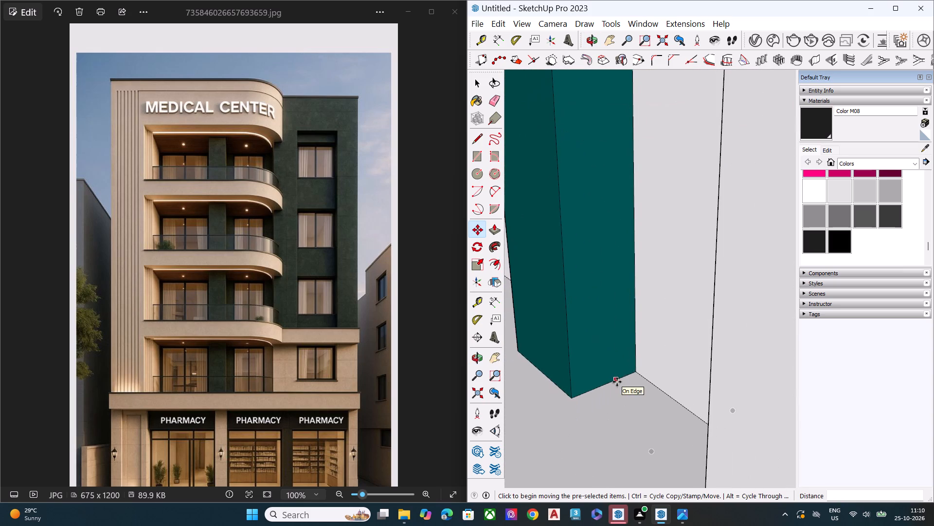
scroll(628, 377, down, 1)
scroll(628, 377, up, 1)
scroll(628, 377, down, 8)
scroll(618, 376, up, 3)
key(space)
scroll(620, 376, down, 1)
scroll(620, 376, up, 3)
click(634, 367)
scroll(630, 369, up, 1)
scroll(630, 369, down, 2)
scroll(630, 369, up, 5)
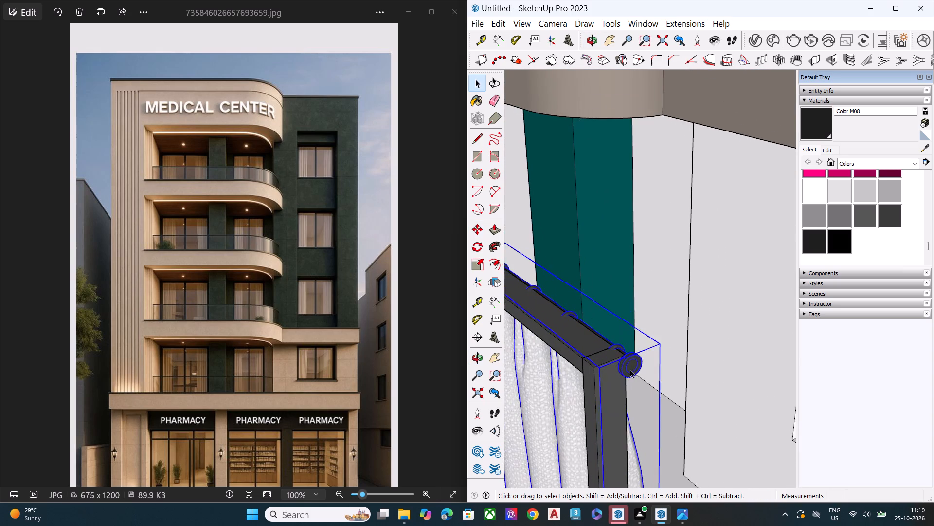
scroll(630, 369, up, 6)
key(m)
click(584, 365)
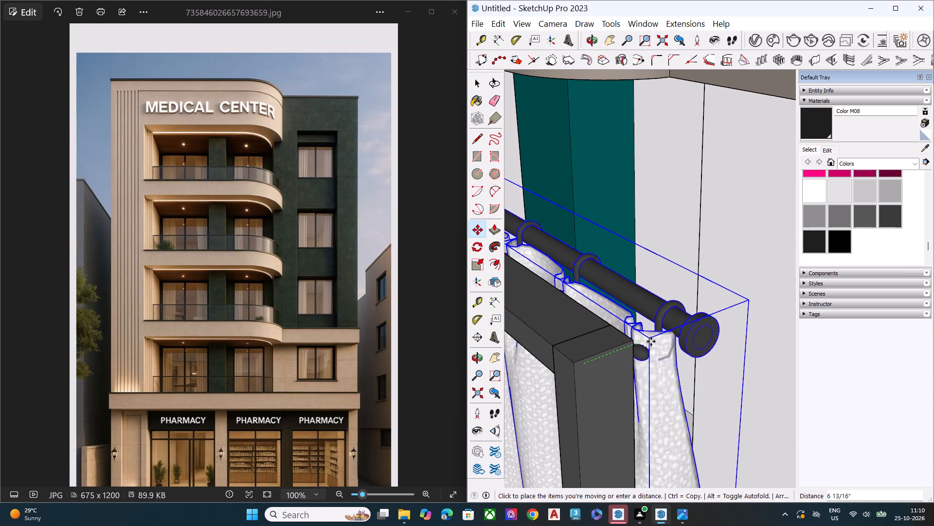
click(636, 338)
key(space)
Make a single group from the window frame and its curtain.
scroll(622, 347, down, 1)
scroll(622, 347, up, 3)
scroll(622, 347, down, 2)
scroll(622, 347, up, 1)
scroll(622, 347, down, 2)
scroll(621, 349, up, 1)
scroll(621, 349, down, 7)
scroll(622, 359, up, 1)
scroll(622, 359, down, 2)
ctrl+click(617, 371)
scroll(614, 374, down, 1)
scroll(614, 374, up, 1)
scroll(614, 374, down, 7)
right_click(602, 376)
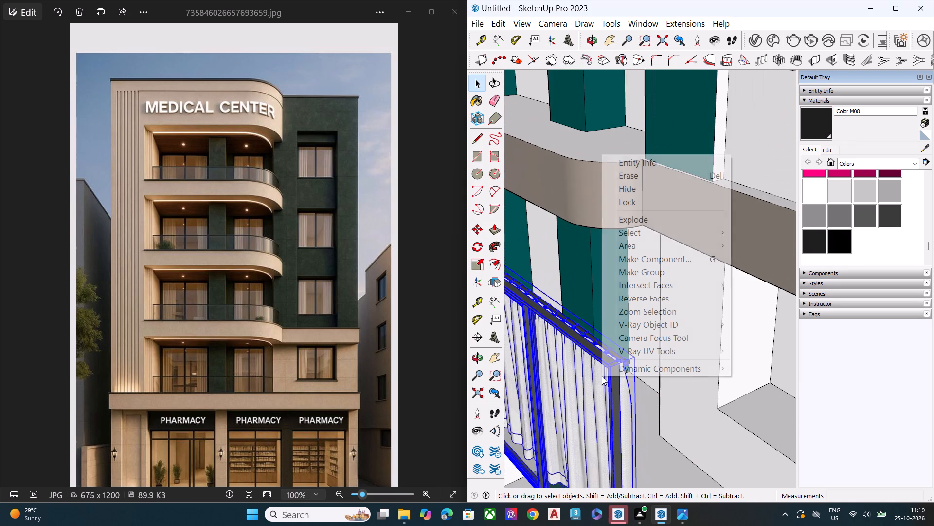
click(638, 269)
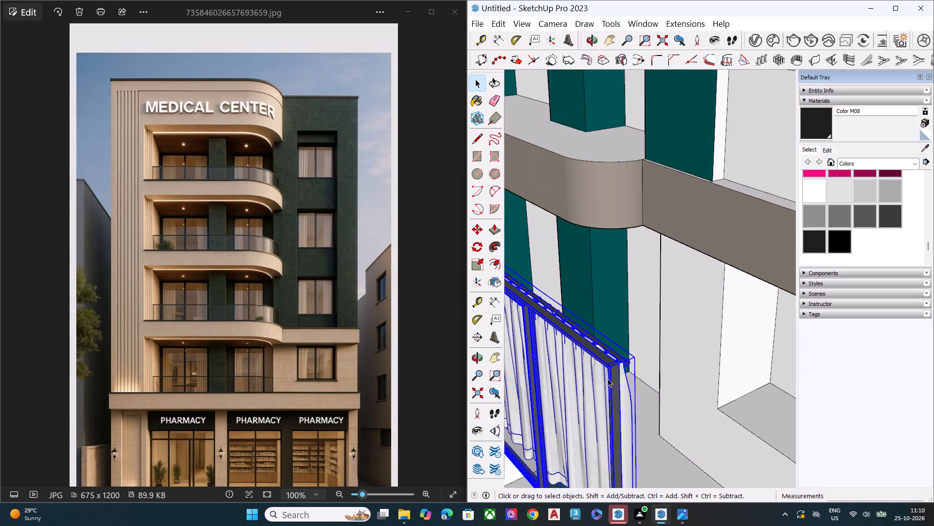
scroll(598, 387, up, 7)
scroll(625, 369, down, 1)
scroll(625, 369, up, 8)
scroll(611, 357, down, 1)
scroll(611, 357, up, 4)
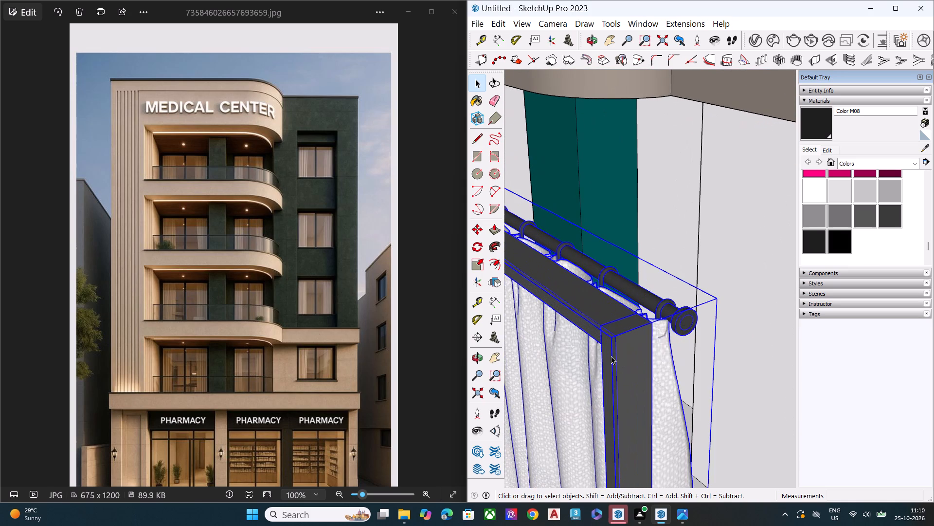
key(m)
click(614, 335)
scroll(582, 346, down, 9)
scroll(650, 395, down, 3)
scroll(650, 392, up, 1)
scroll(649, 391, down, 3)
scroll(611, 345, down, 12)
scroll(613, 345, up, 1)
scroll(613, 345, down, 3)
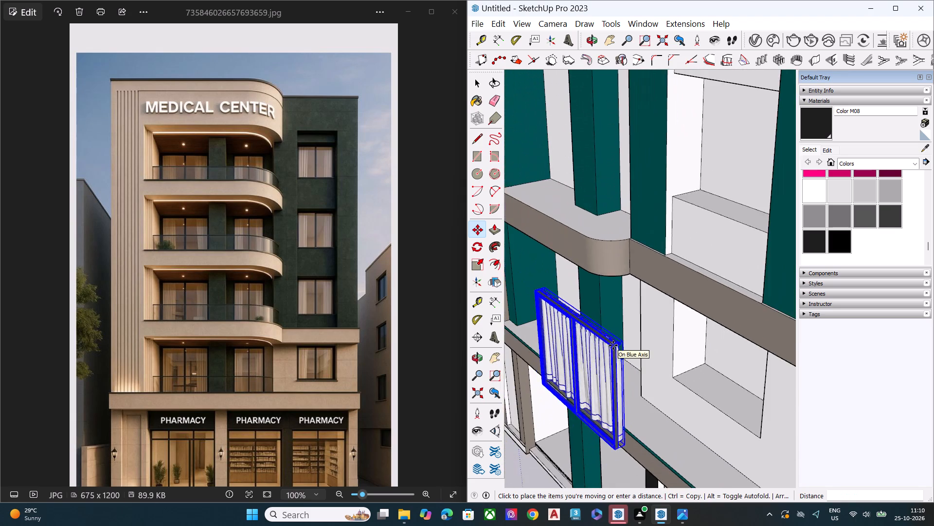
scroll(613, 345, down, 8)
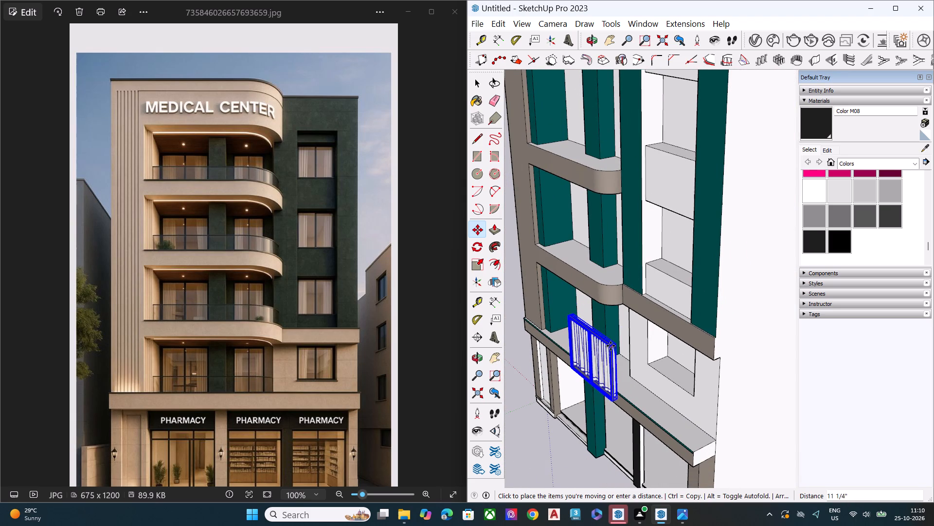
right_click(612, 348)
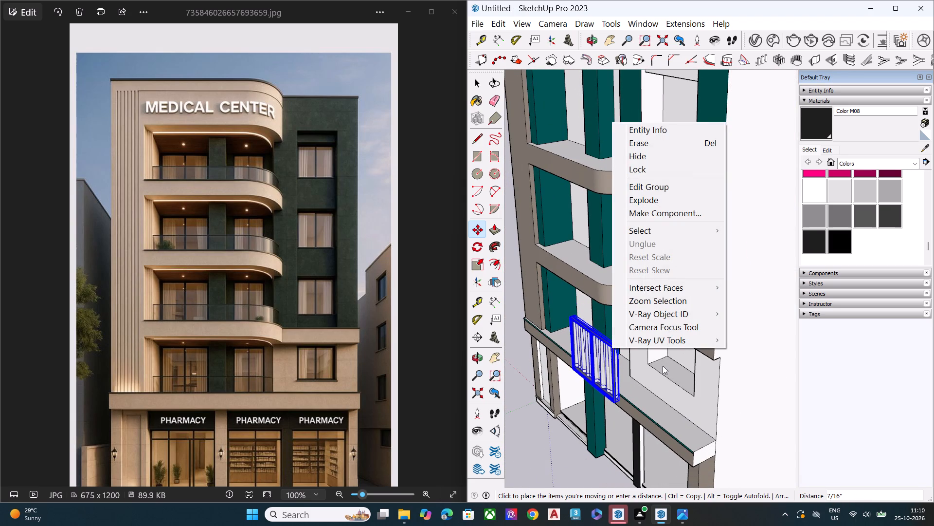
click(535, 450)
Move the framed curtain group by its top corner to the upper corner of the white wall opening above the shopfront.
scroll(661, 349, up, 5)
scroll(582, 341, up, 7)
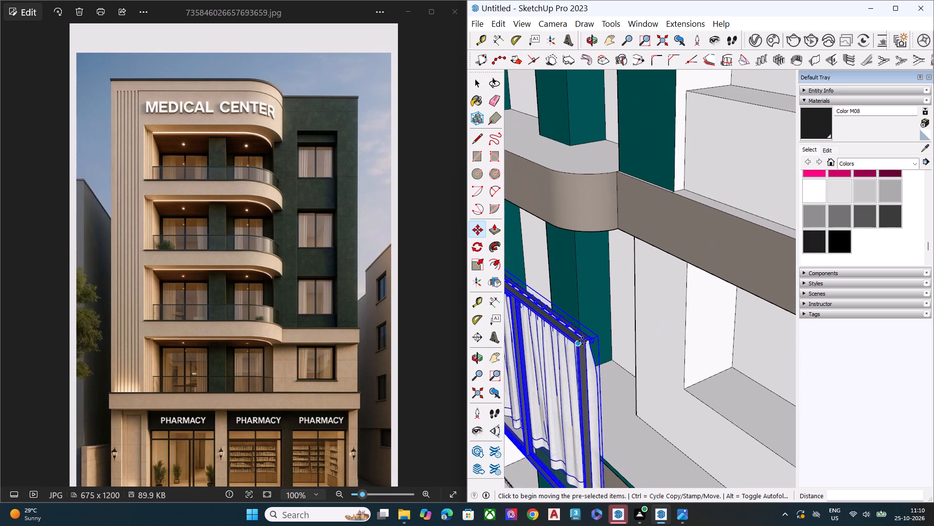
click(575, 343)
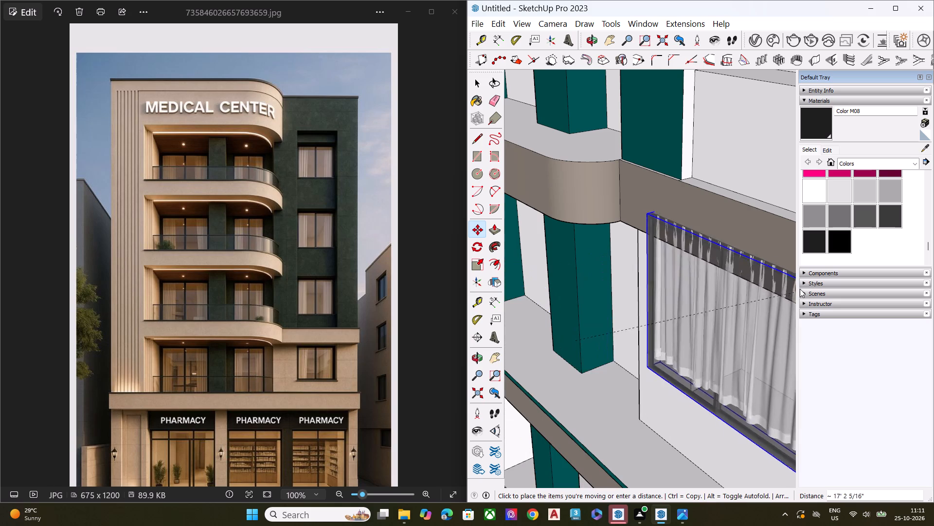
scroll(690, 335, down, 4)
scroll(688, 338, up, 1)
scroll(688, 338, down, 3)
middle_drag(687, 378, 687, 316)
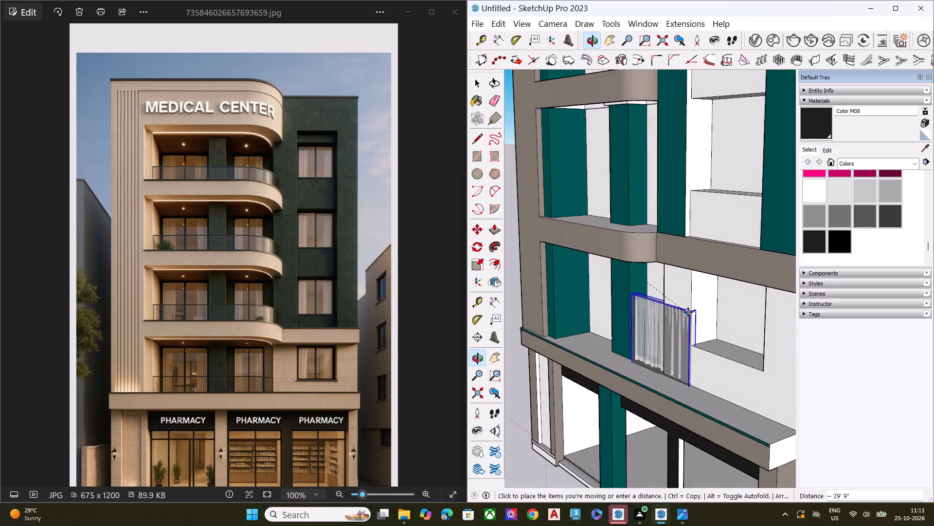
scroll(688, 312, up, 4)
scroll(704, 328, down, 1)
scroll(704, 328, up, 2)
middle_drag(647, 337, 688, 279)
scroll(688, 279, up, 4)
scroll(612, 298, down, 3)
scroll(608, 298, up, 1)
scroll(608, 298, down, 8)
scroll(611, 294, up, 1)
scroll(611, 294, down, 6)
middle_drag(641, 334, 678, 305)
scroll(698, 286, up, 10)
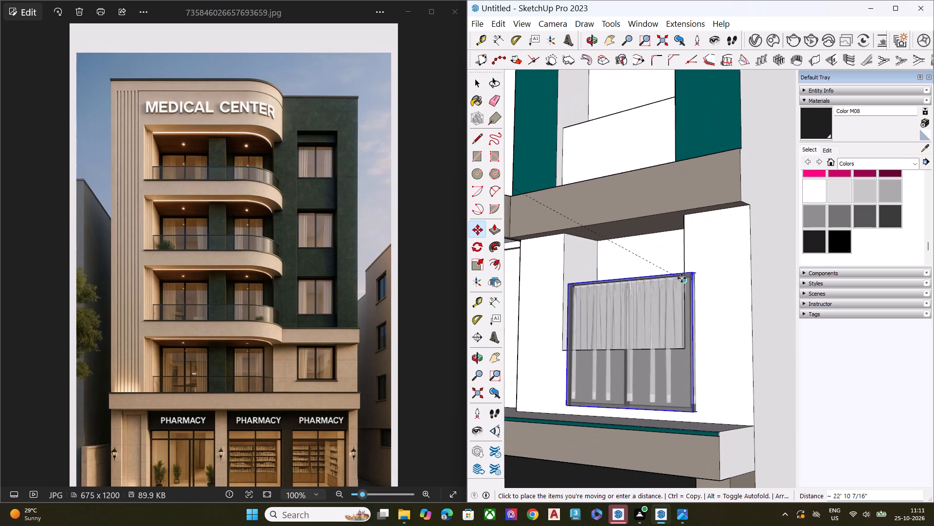
scroll(674, 246, up, 8)
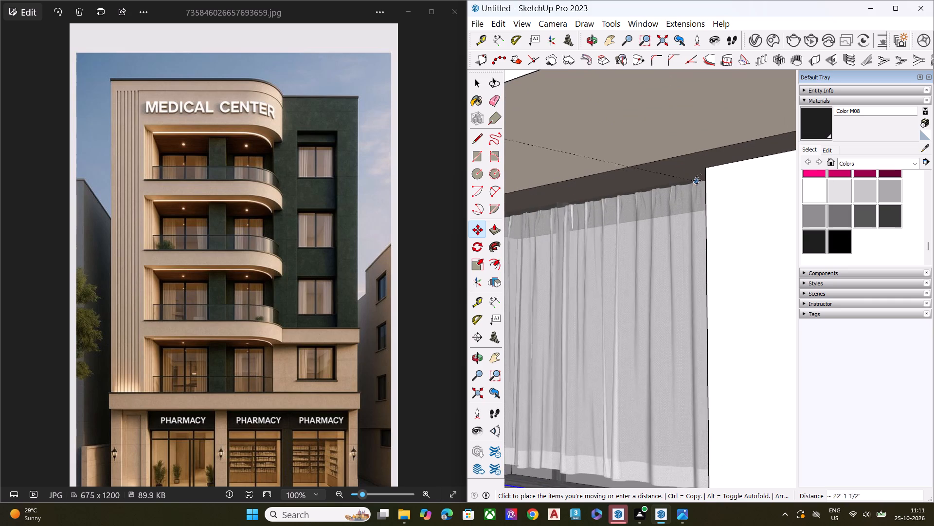
click(703, 168)
Move the framed curtain group about 2' by its upper corner onto the front upper corner of the white wall opening beneath the beige band.
middle_drag(737, 185, 703, 225)
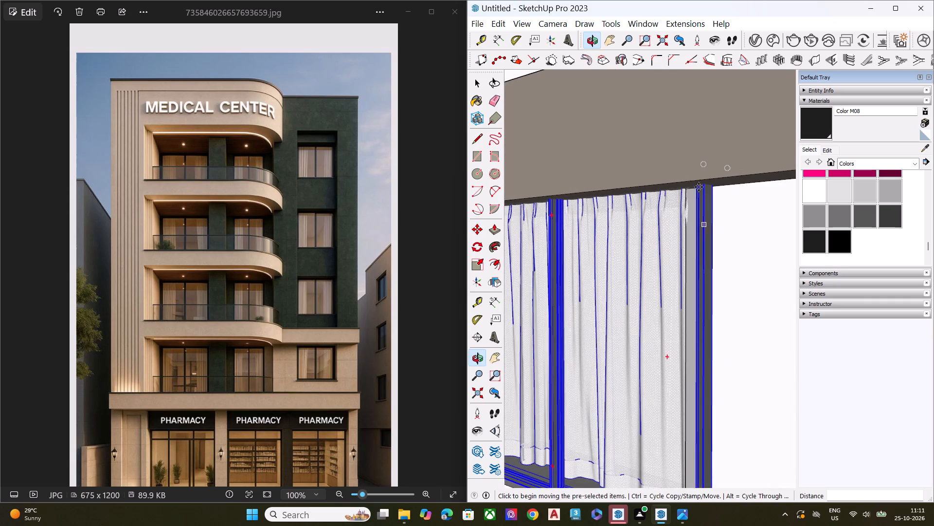
click(702, 162)
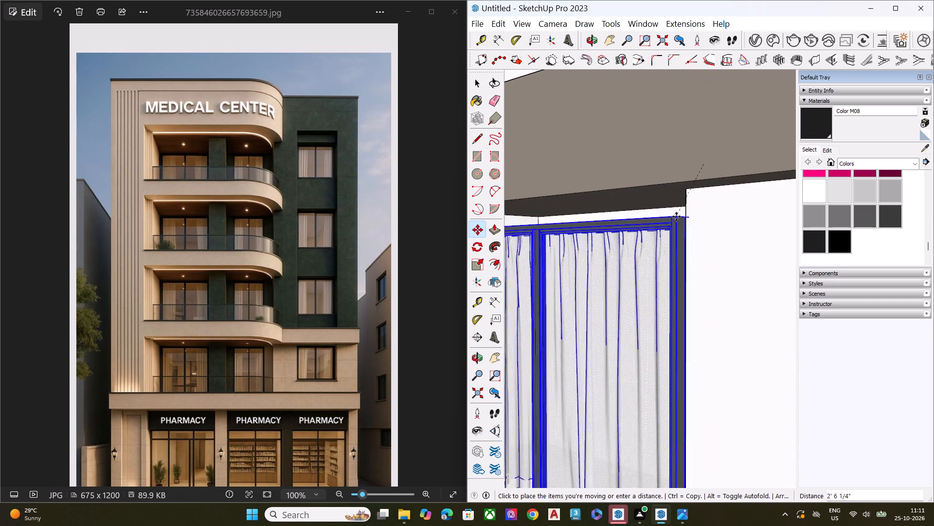
middle_drag(676, 203, 692, 187)
scroll(692, 187, up, 1)
scroll(691, 189, down, 2)
scroll(691, 190, up, 1)
scroll(691, 190, down, 1)
scroll(691, 190, up, 2)
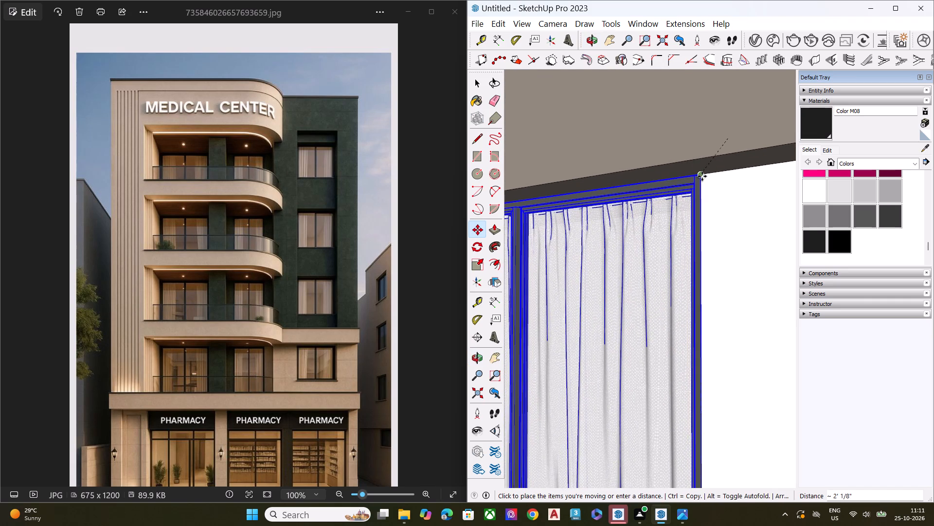
click(702, 176)
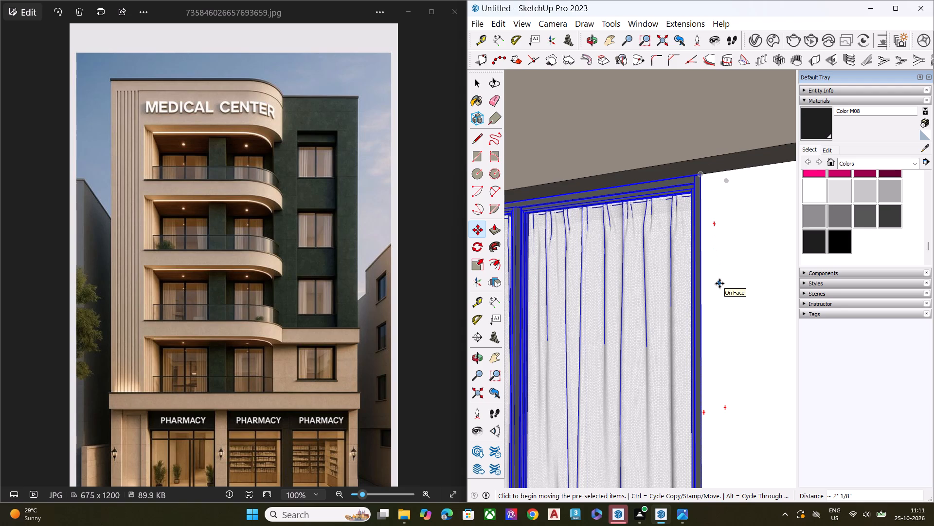
scroll(719, 283, down, 5)
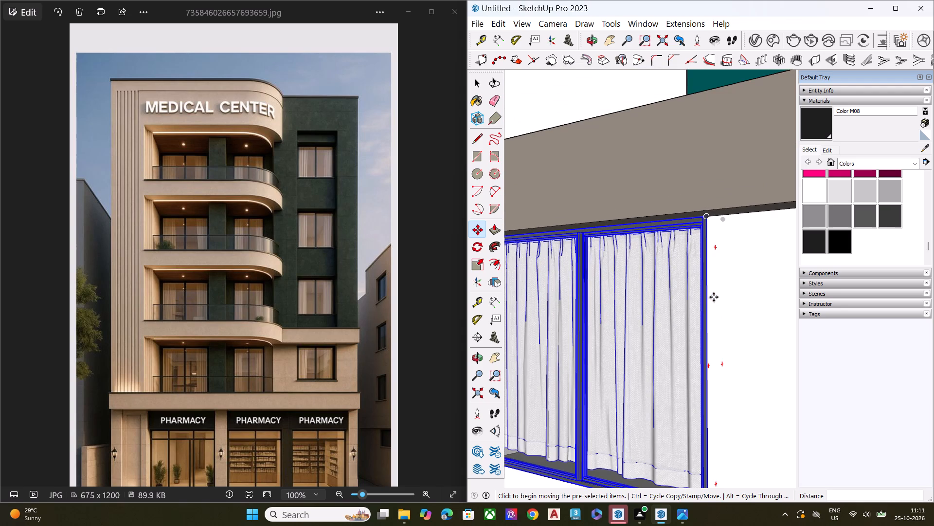
scroll(667, 324, down, 8)
scroll(605, 303, up, 1)
scroll(605, 303, down, 6)
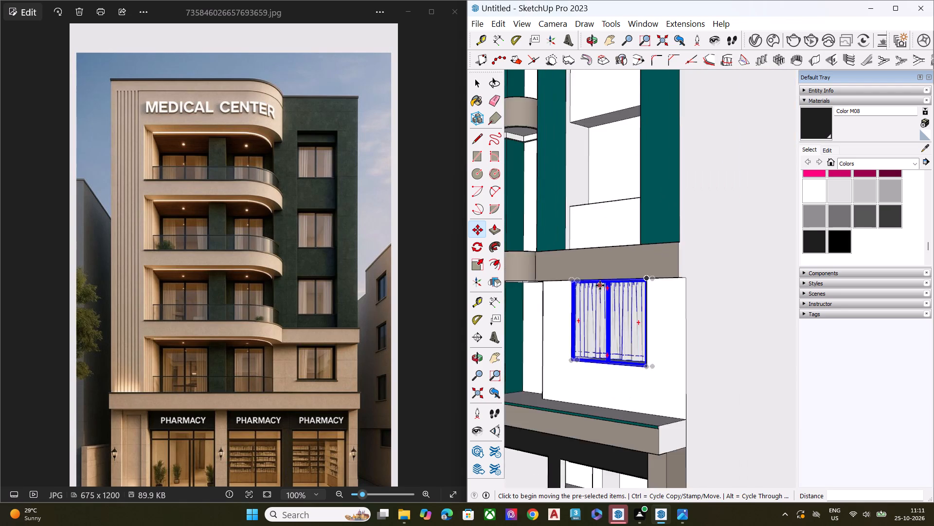
scroll(600, 285, down, 8)
key(space)
click(751, 306)
Copy the framed curtain group by its upper corner up into the lowest white opening between the teal columns, against the lower corner of the wall panel's side edge.
scroll(629, 336, down, 3)
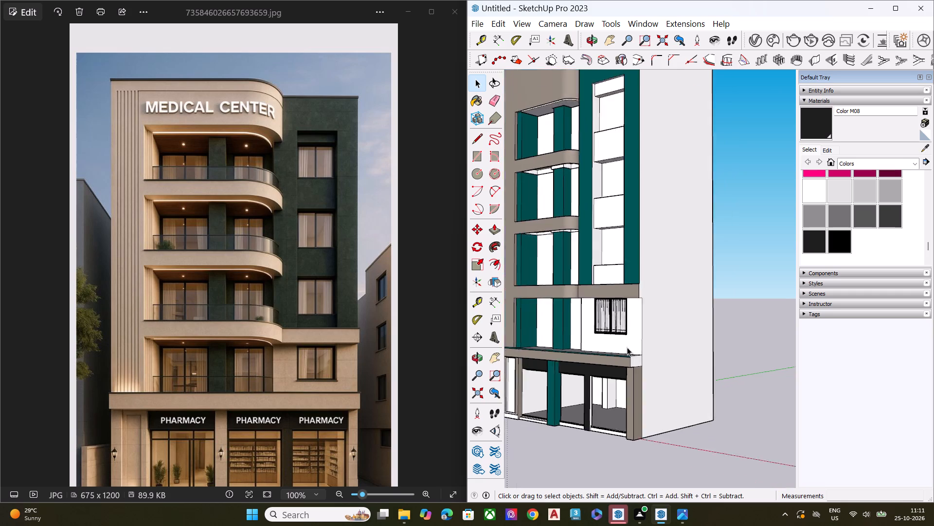
scroll(627, 347, down, 3)
middle_drag(620, 356, 619, 429)
scroll(616, 390, up, 3)
scroll(616, 383, down, 1)
scroll(616, 383, up, 5)
scroll(632, 337, down, 1)
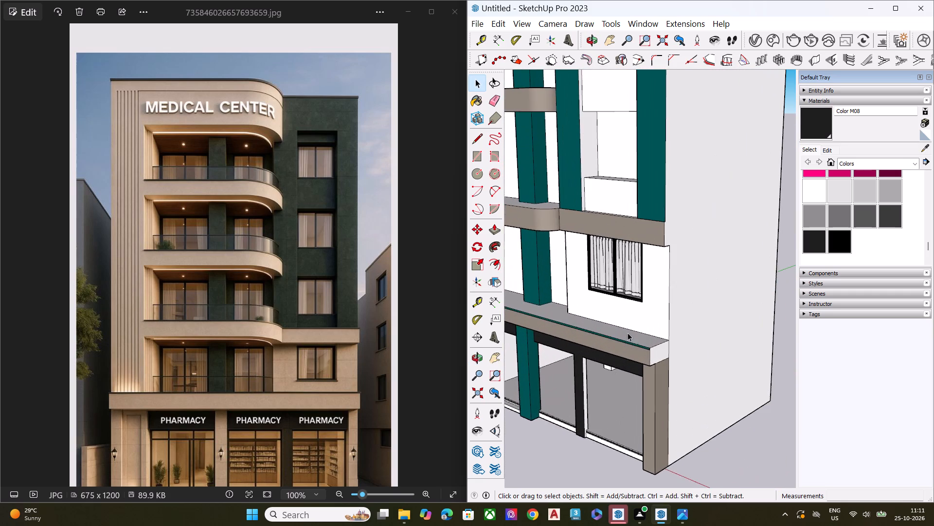
middle_drag(610, 302, 607, 262)
scroll(607, 262, up, 12)
middle_drag(633, 280, 612, 264)
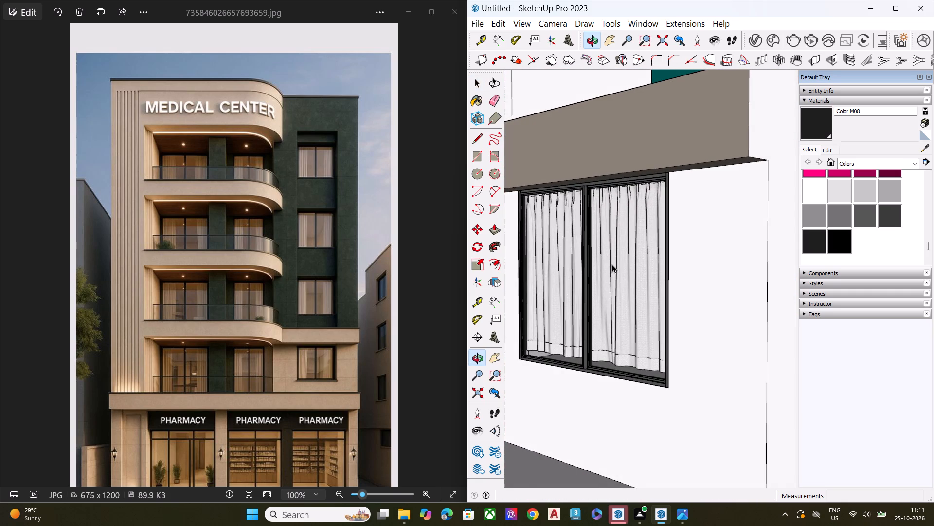
key(m)
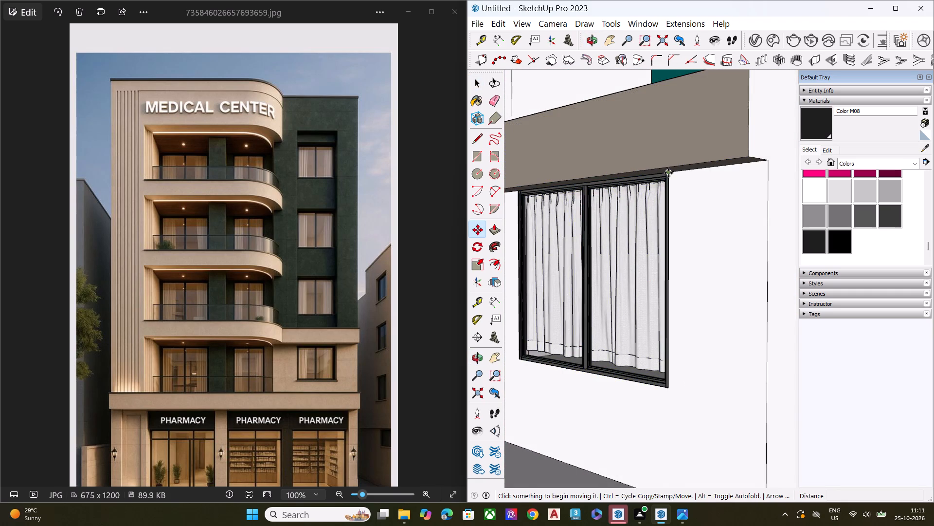
click(668, 173)
key(space)
click(616, 250)
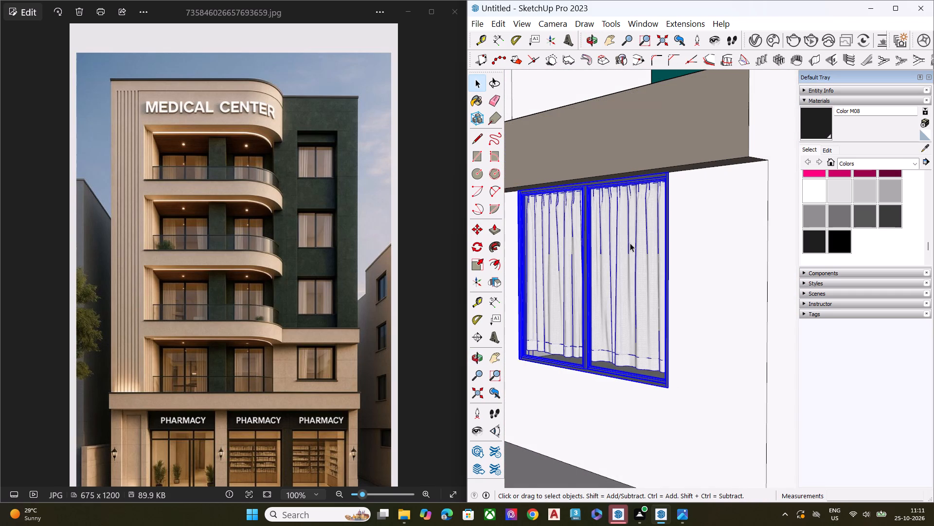
key(m)
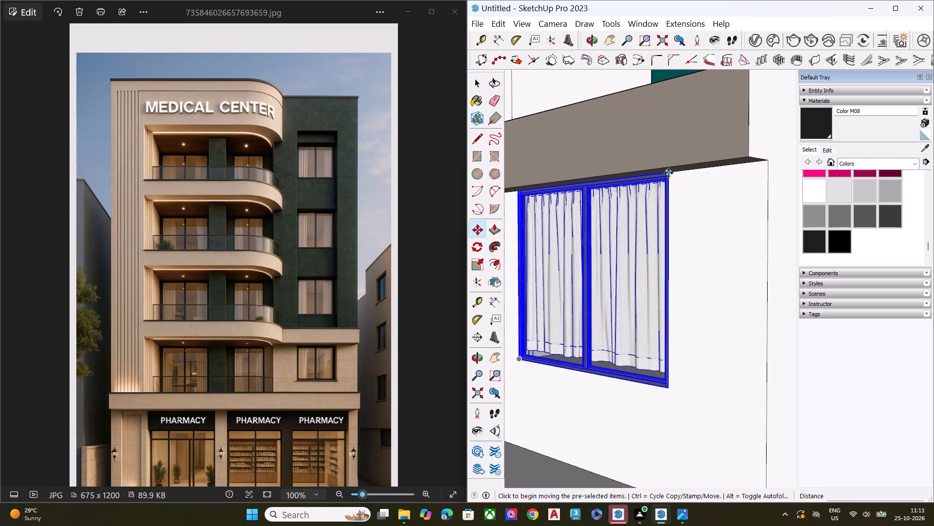
click(667, 173)
scroll(631, 283, down, 7)
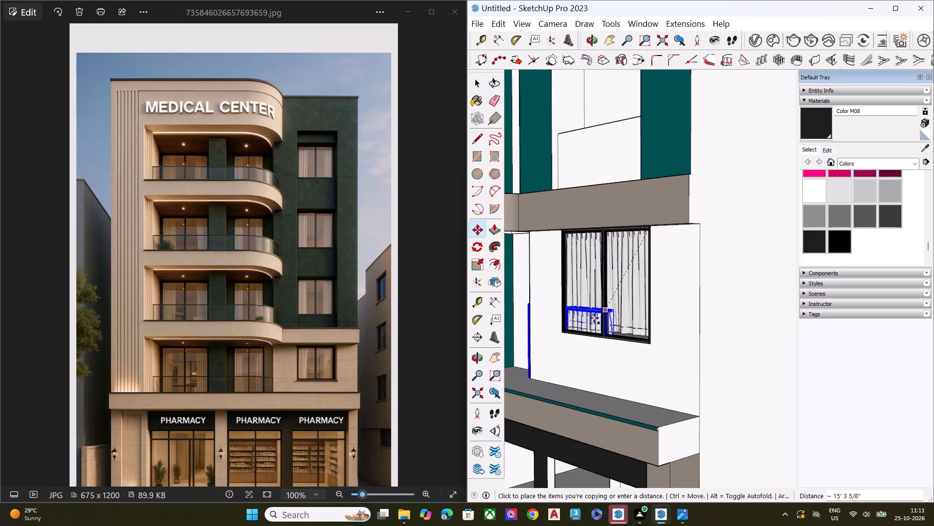
scroll(591, 320, down, 10)
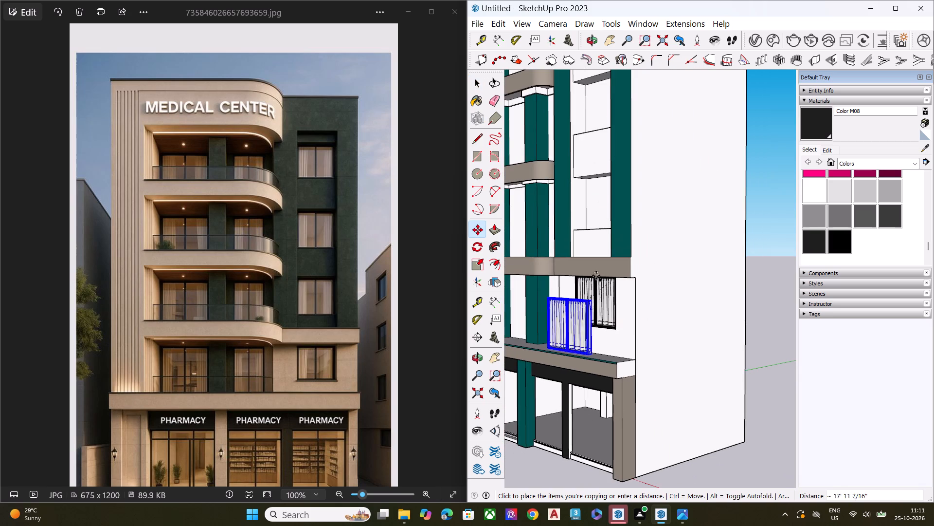
scroll(605, 271, down, 7)
scroll(621, 313, down, 6)
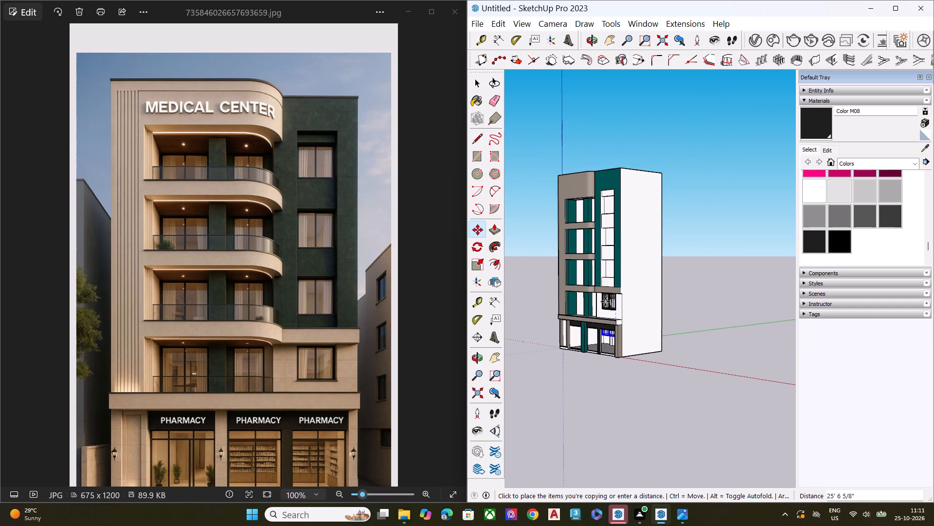
scroll(599, 295, up, 2)
scroll(599, 290, down, 1)
scroll(600, 287, up, 2)
scroll(600, 283, down, 1)
scroll(600, 283, up, 9)
scroll(625, 256, down, 1)
scroll(625, 256, up, 3)
scroll(625, 256, down, 1)
scroll(625, 256, up, 2)
middle_drag(619, 258, 715, 212)
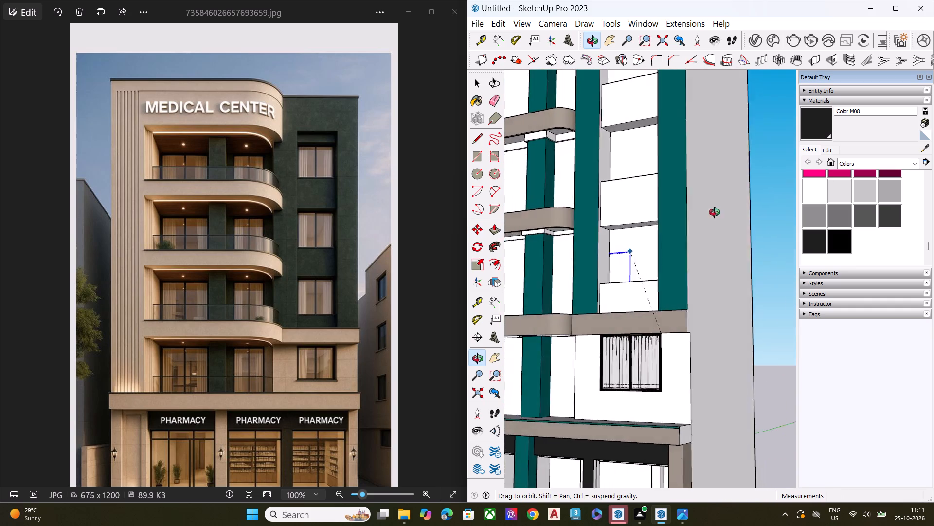
middle_drag(715, 212, 740, 205)
scroll(614, 239, up, 8)
scroll(628, 250, down, 6)
middle_drag(624, 287, 659, 260)
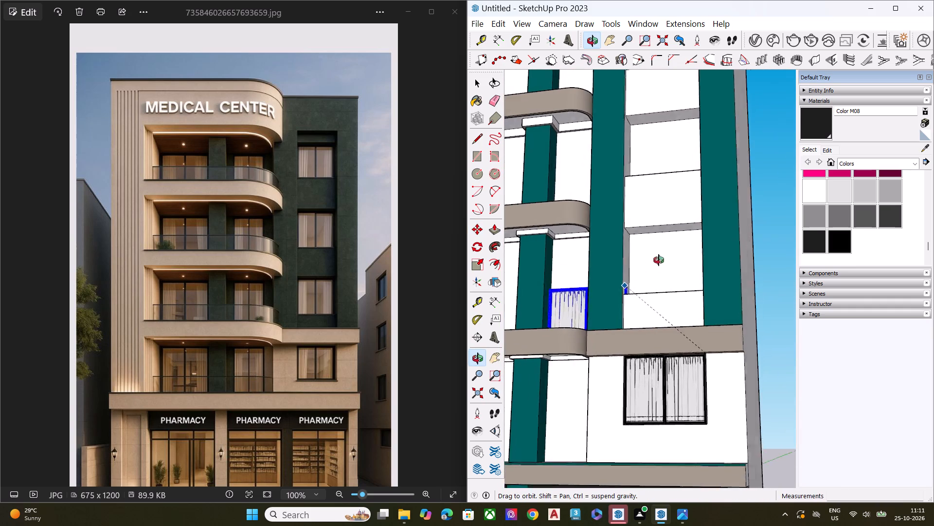
middle_drag(659, 260, 680, 242)
scroll(687, 233, up, 3)
scroll(687, 229, down, 1)
scroll(686, 227, up, 5)
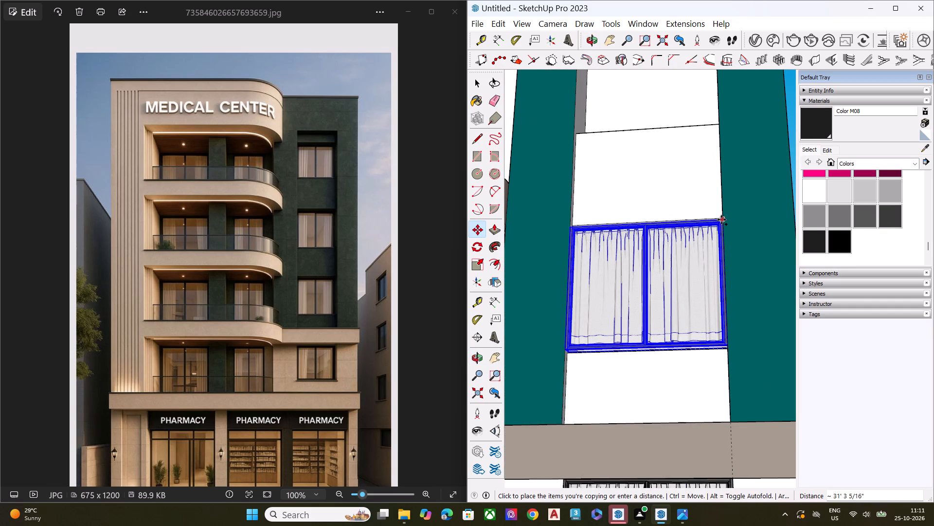
middle_drag(720, 229, 673, 302)
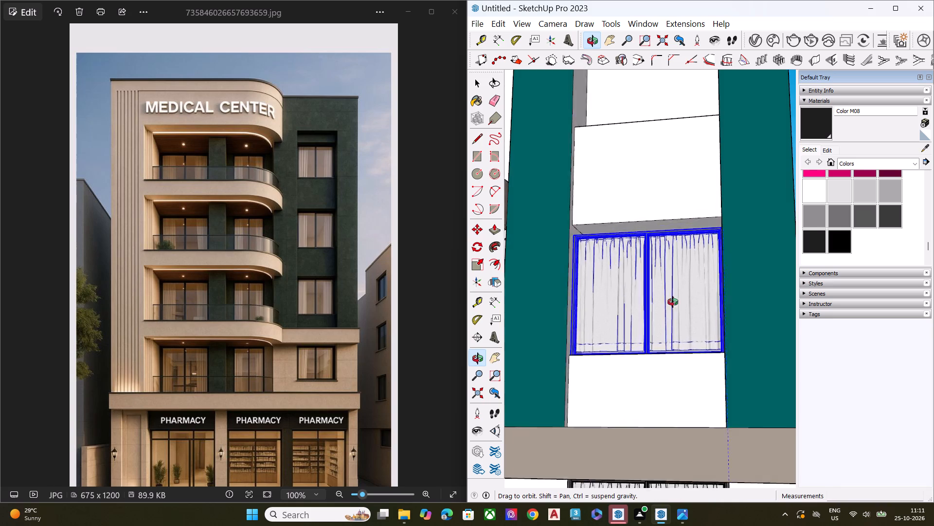
middle_drag(673, 302, 609, 400)
scroll(653, 274, up, 5)
scroll(692, 304, down, 4)
scroll(687, 312, up, 2)
scroll(687, 312, down, 2)
middle_drag(700, 324, 772, 225)
scroll(772, 225, up, 1)
scroll(521, 258, down, 1)
scroll(521, 258, up, 2)
scroll(517, 257, down, 6)
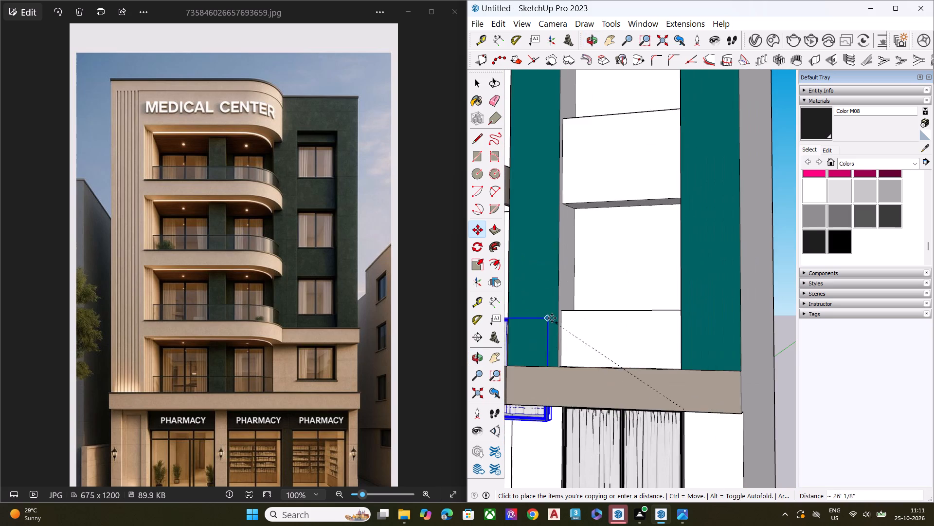
scroll(557, 316, down, 4)
middle_drag(572, 374, 584, 246)
scroll(588, 422, up, 1)
scroll(588, 425, down, 1)
scroll(589, 425, up, 1)
scroll(589, 426, down, 1)
scroll(589, 426, up, 10)
scroll(626, 435, down, 2)
scroll(627, 434, up, 4)
scroll(628, 434, down, 1)
scroll(629, 434, up, 4)
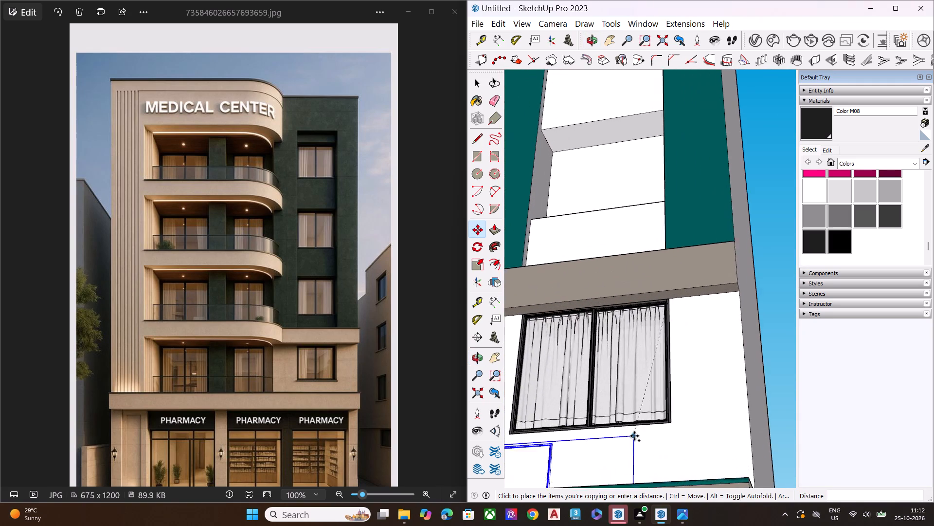
scroll(608, 441, down, 2)
scroll(608, 441, up, 1)
scroll(608, 441, down, 6)
middle_drag(611, 335, 784, 425)
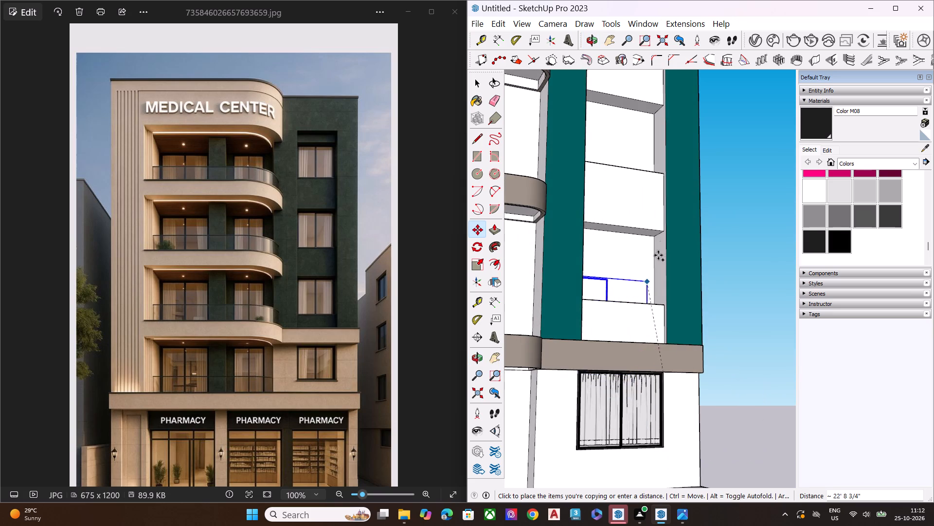
scroll(660, 246, up, 13)
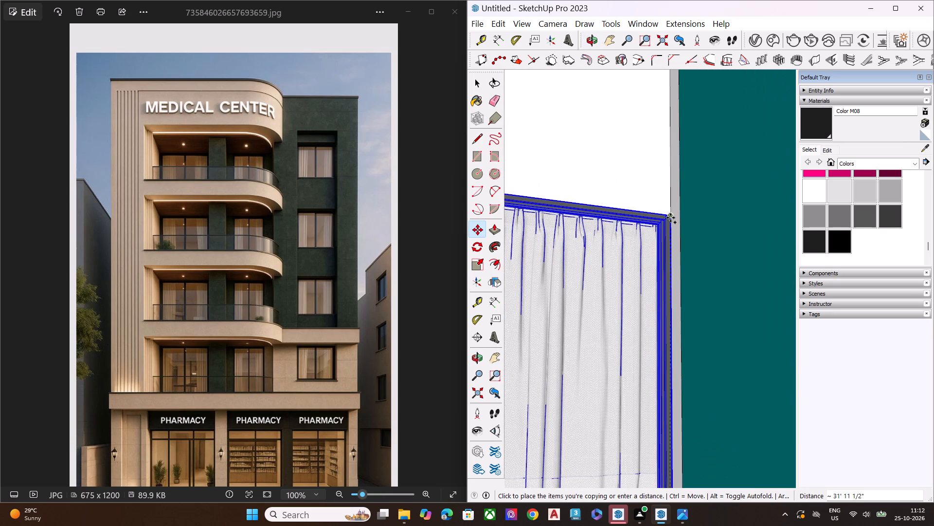
click(671, 217)
Move the copied window group down about 1' so its lower corner meets the upper corner of the white sill wall.
scroll(586, 274, down, 2)
scroll(584, 279, up, 1)
scroll(584, 280, down, 3)
middle_drag(601, 286, 684, 484)
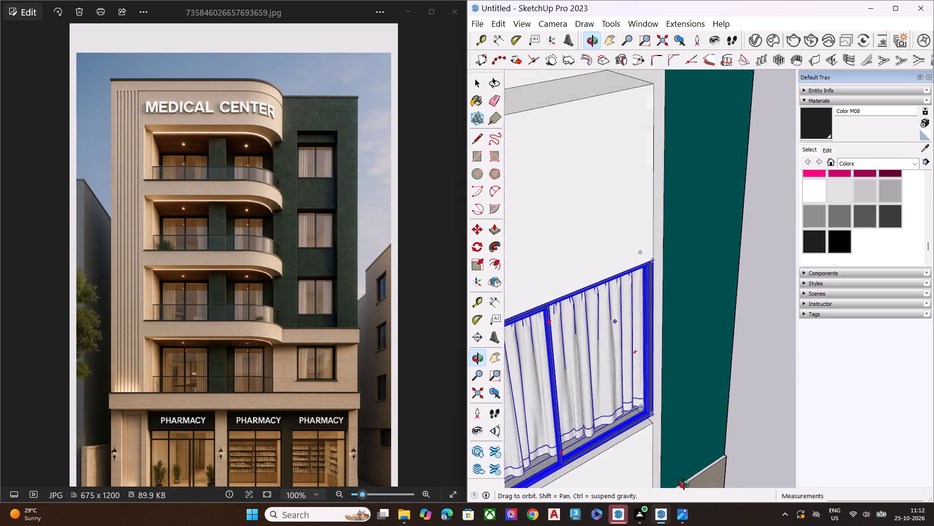
middle_drag(684, 484, 734, 465)
scroll(559, 299, down, 7)
scroll(605, 354, down, 4)
scroll(605, 354, up, 1)
scroll(605, 354, down, 2)
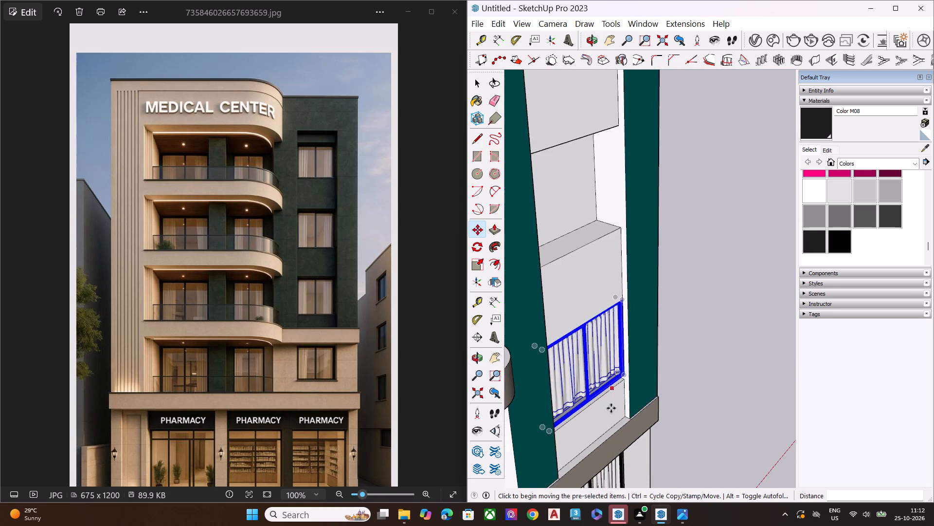
middle_drag(606, 408, 450, 335)
scroll(664, 398, up, 5)
scroll(665, 408, down, 1)
scroll(665, 410, up, 4)
middle_drag(613, 420, 598, 350)
scroll(598, 360, up, 2)
scroll(603, 333, down, 3)
scroll(603, 333, up, 1)
scroll(603, 333, down, 1)
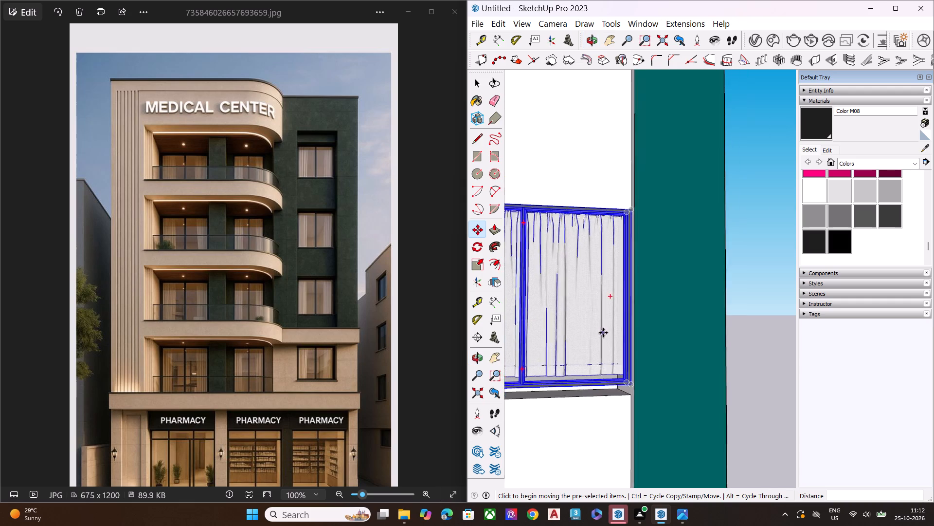
scroll(603, 333, up, 1)
scroll(603, 333, down, 10)
middle_drag(601, 374, 567, 369)
scroll(591, 439, up, 2)
scroll(593, 447, down, 1)
scroll(593, 447, up, 2)
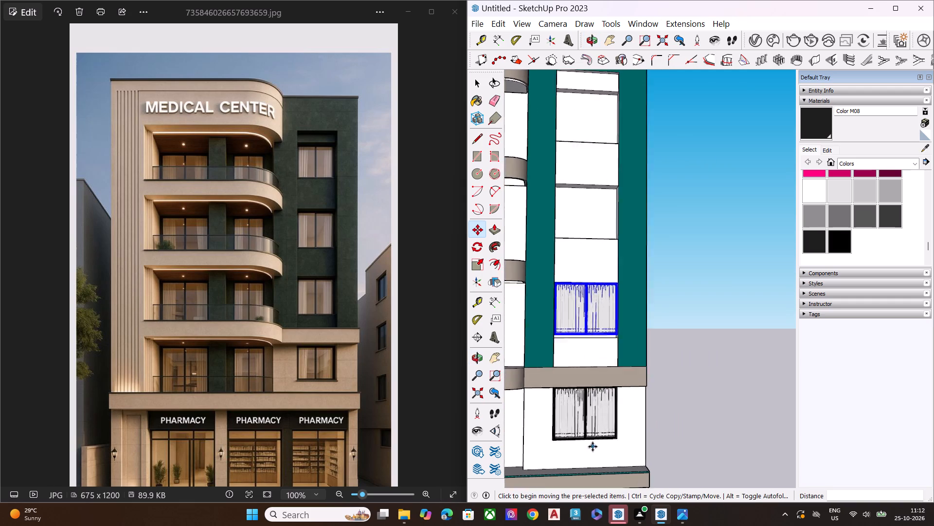
scroll(593, 447, up, 2)
key(space)
scroll(597, 277, up, 9)
scroll(623, 290, down, 5)
middle_drag(603, 315, 596, 313)
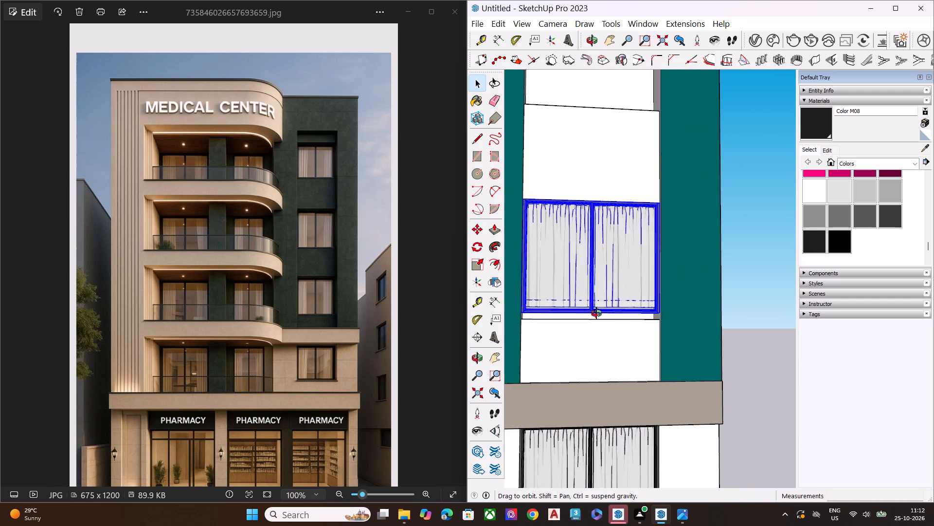
middle_drag(596, 313, 427, 286)
scroll(592, 323, up, 6)
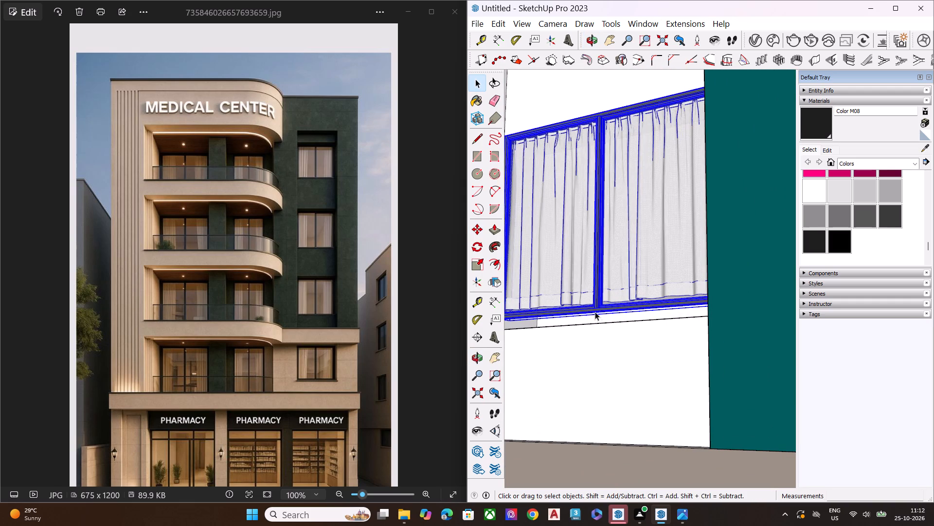
scroll(595, 283, down, 5)
middle_drag(593, 297, 638, 338)
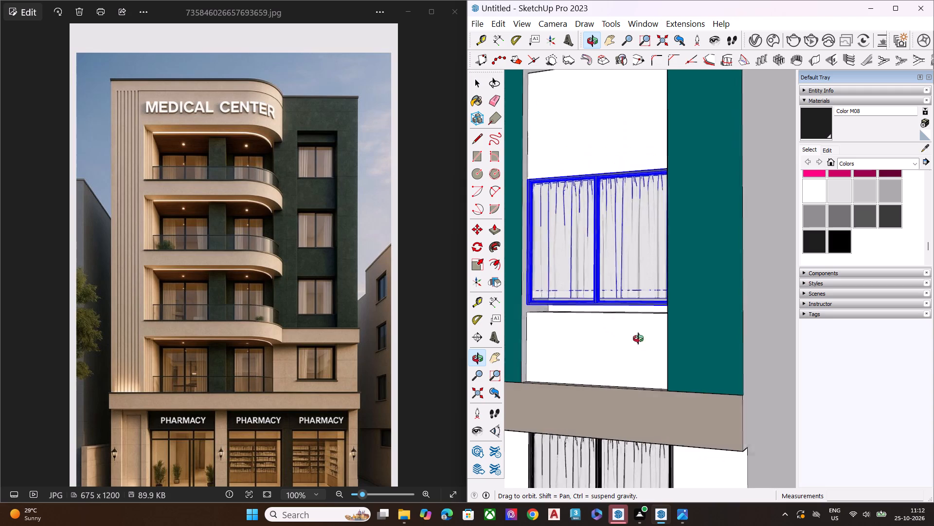
middle_drag(638, 338, 858, 331)
scroll(630, 327, up, 3)
scroll(633, 316, down, 1)
scroll(634, 314, up, 3)
scroll(735, 299, down, 1)
scroll(736, 298, up, 7)
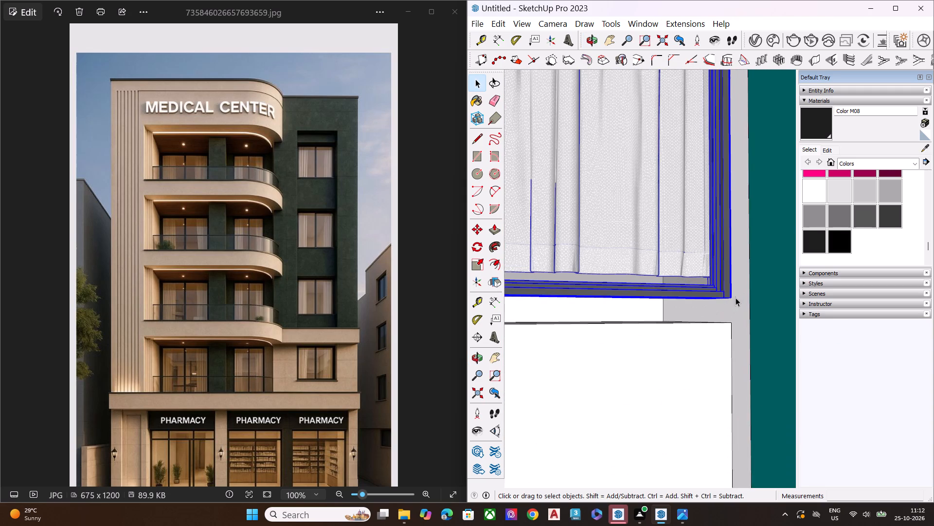
key(m)
click(730, 297)
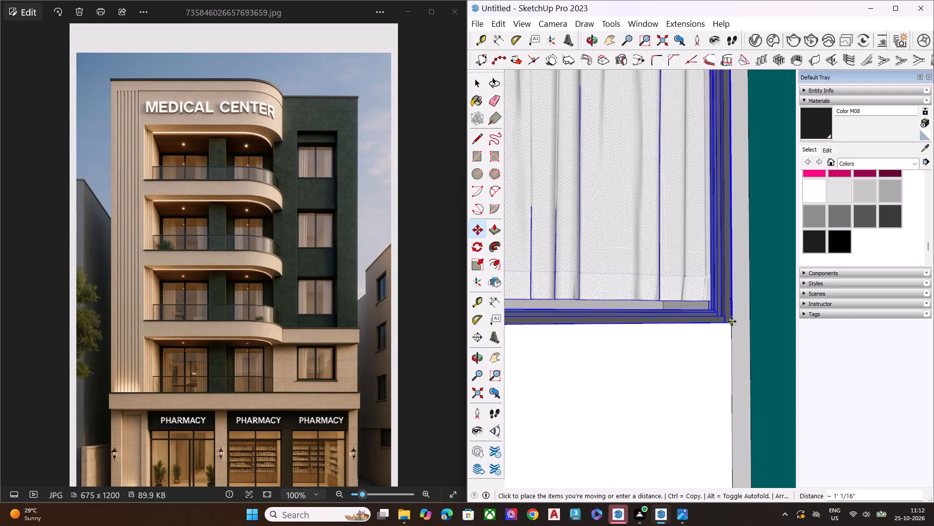
click(733, 320)
key(space)
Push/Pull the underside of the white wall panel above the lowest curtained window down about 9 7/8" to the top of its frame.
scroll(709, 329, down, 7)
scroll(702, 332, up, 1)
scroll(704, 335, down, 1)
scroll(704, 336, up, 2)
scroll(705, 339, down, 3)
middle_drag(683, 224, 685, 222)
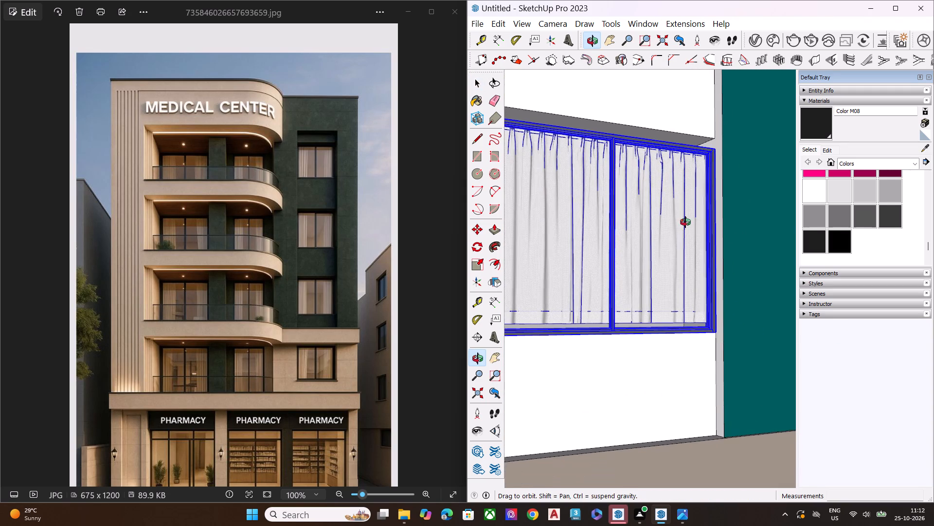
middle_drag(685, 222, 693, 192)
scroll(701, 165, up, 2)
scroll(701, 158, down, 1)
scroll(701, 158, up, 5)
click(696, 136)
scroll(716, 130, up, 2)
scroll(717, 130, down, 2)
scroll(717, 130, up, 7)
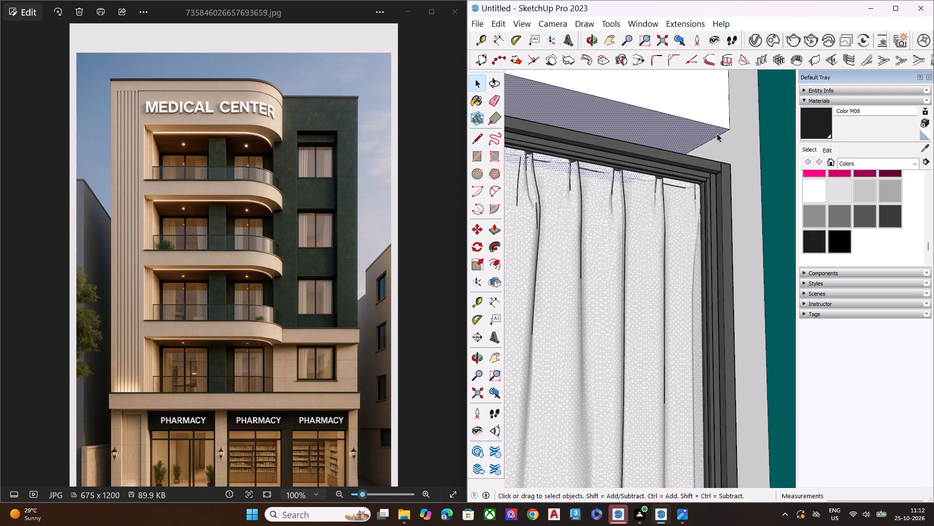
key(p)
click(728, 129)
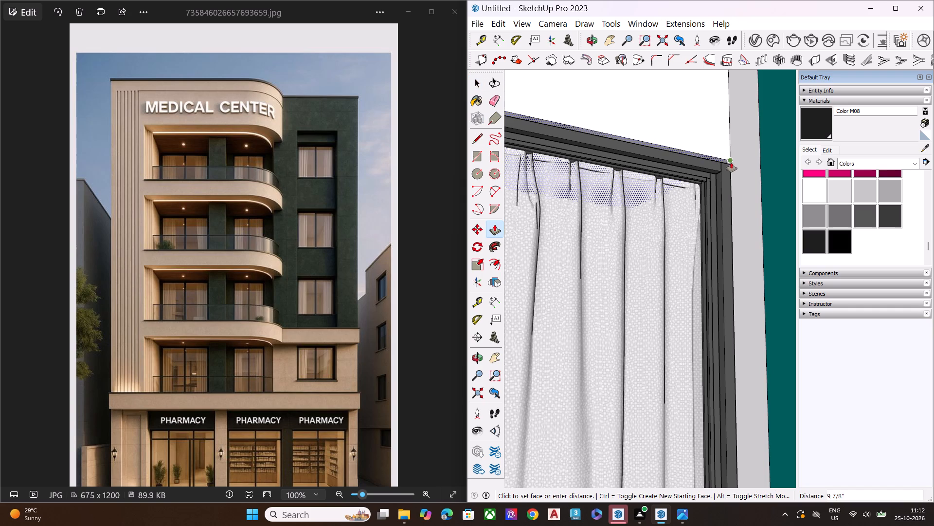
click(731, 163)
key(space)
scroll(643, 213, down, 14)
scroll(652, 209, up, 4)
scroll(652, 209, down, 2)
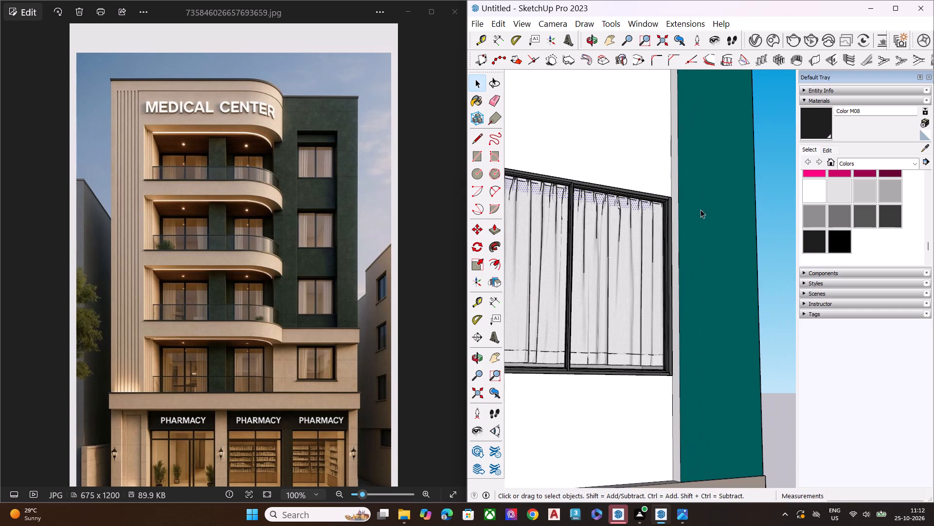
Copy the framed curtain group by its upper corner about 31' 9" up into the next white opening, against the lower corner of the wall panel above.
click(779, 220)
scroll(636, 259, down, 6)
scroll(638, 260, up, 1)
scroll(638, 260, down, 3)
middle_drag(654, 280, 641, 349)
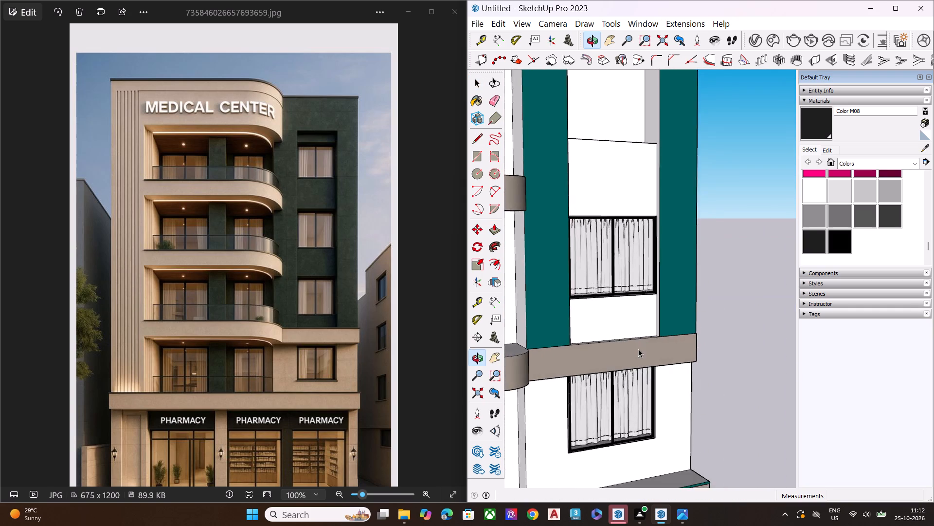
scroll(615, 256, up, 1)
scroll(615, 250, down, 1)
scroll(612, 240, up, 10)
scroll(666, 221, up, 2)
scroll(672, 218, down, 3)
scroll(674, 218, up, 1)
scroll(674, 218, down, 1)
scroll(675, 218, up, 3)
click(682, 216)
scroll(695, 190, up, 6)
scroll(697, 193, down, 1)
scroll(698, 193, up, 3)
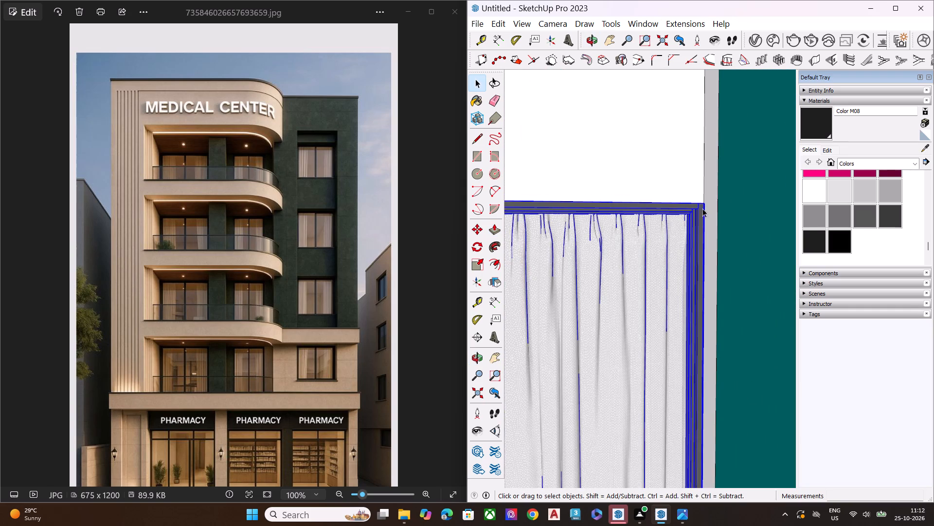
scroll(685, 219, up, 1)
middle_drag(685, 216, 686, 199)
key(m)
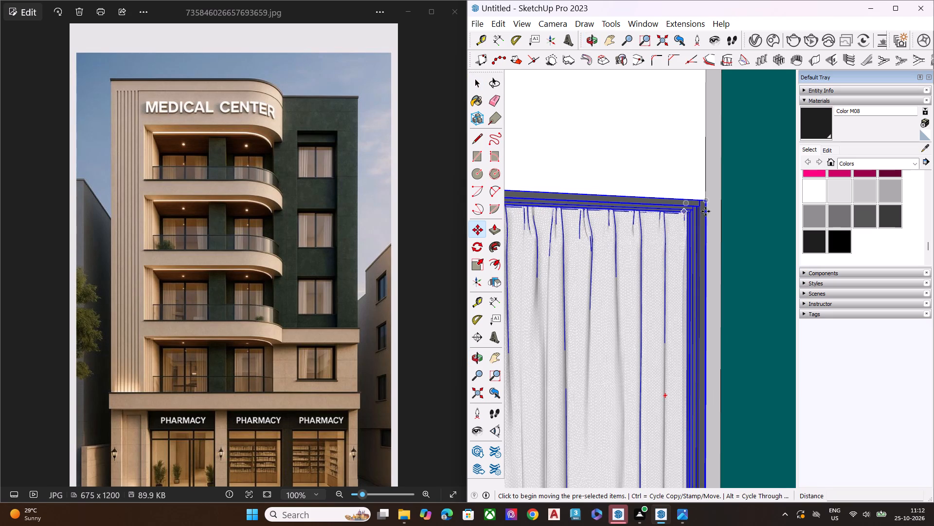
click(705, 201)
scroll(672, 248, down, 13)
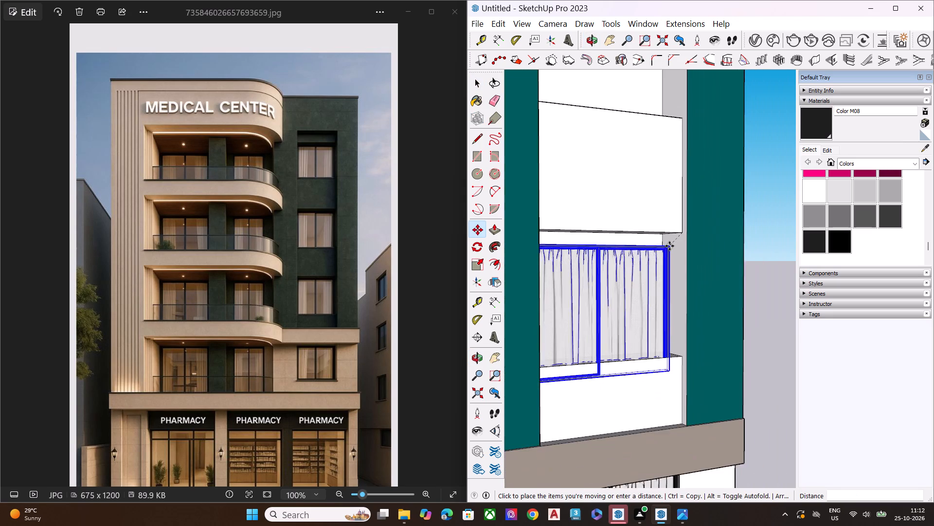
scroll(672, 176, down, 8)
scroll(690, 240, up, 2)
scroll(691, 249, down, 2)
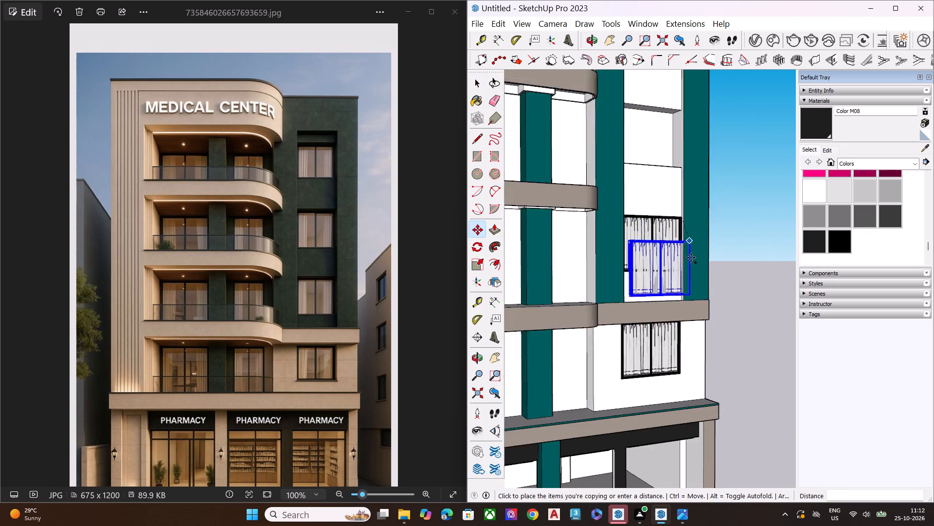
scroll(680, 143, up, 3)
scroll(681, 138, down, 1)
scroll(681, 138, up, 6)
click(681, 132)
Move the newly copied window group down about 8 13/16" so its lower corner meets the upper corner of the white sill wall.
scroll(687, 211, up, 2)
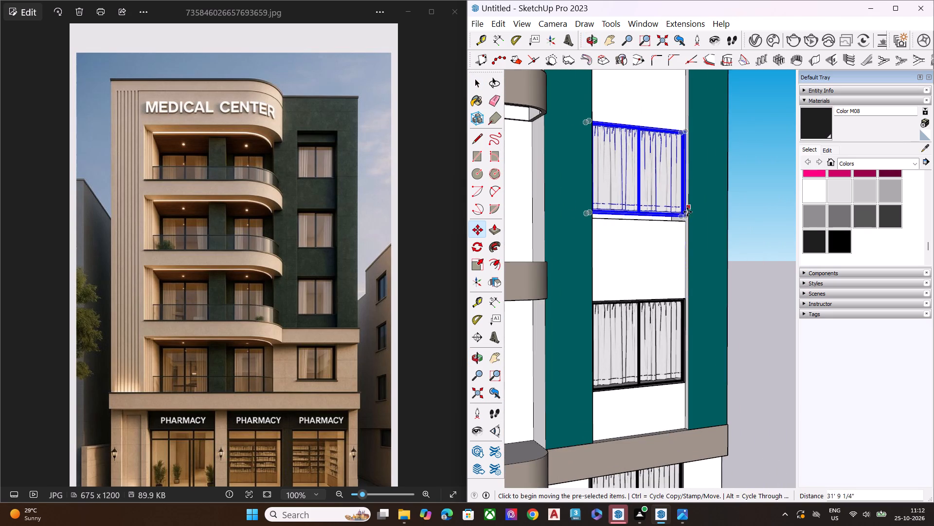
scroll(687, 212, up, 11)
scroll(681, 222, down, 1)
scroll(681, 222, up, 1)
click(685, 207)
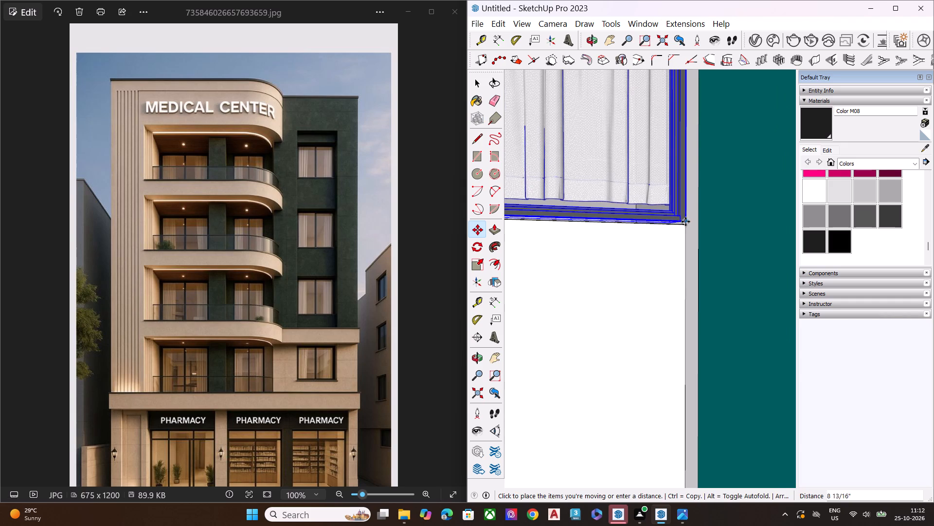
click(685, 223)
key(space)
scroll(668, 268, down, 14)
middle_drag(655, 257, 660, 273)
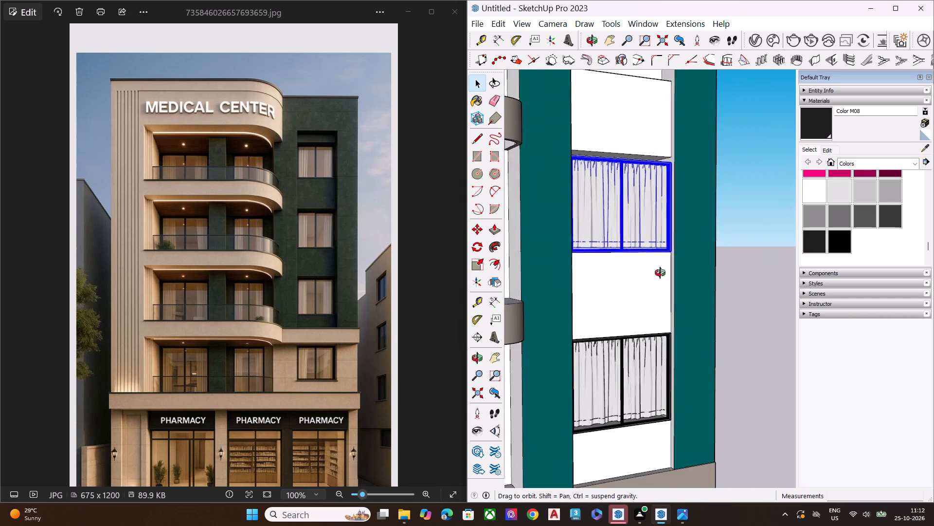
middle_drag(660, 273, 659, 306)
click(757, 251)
Examine the copied windows and the remaining white openings between the teal columns from several angles.
scroll(642, 248, down, 10)
middle_drag(623, 340, 575, 158)
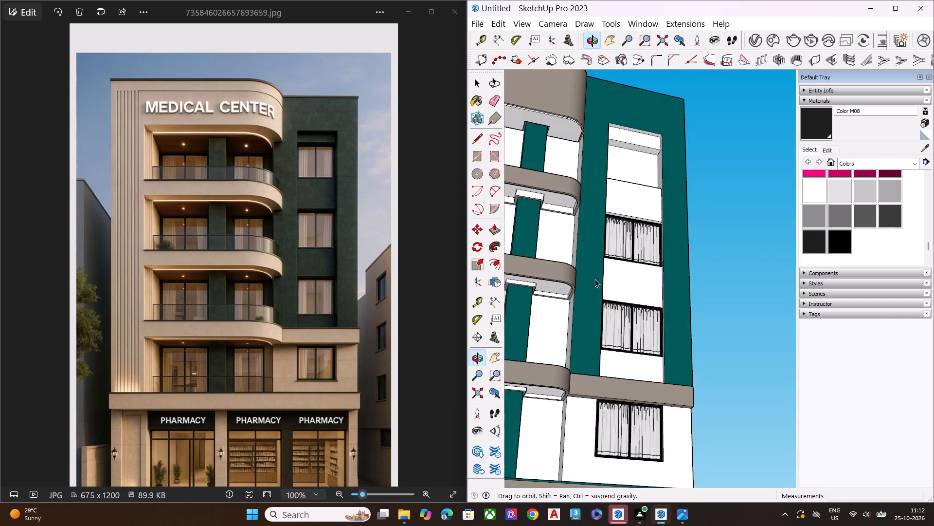
scroll(612, 433, up, 11)
middle_click(611, 433)
scroll(605, 430, up, 6)
scroll(602, 401, down, 3)
scroll(602, 399, up, 1)
scroll(602, 399, down, 3)
scroll(602, 397, up, 2)
scroll(603, 323, down, 6)
scroll(605, 320, up, 1)
scroll(605, 320, down, 1)
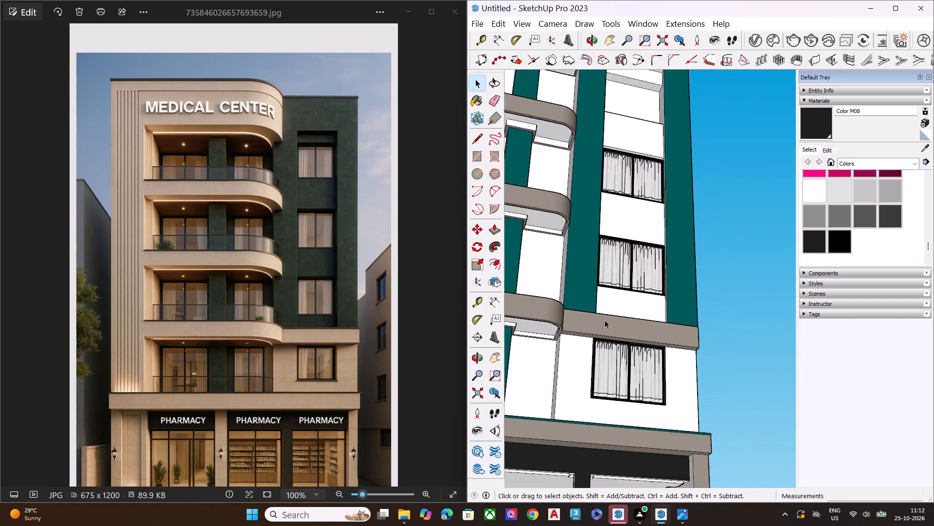
scroll(605, 320, down, 8)
middle_drag(610, 294, 602, 350)
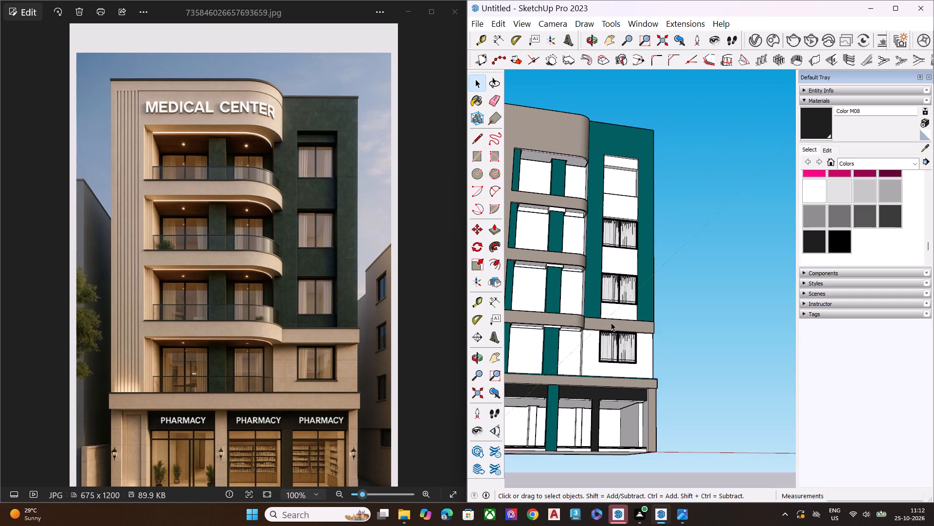
middle_drag(644, 240, 498, 329)
scroll(574, 204, up, 6)
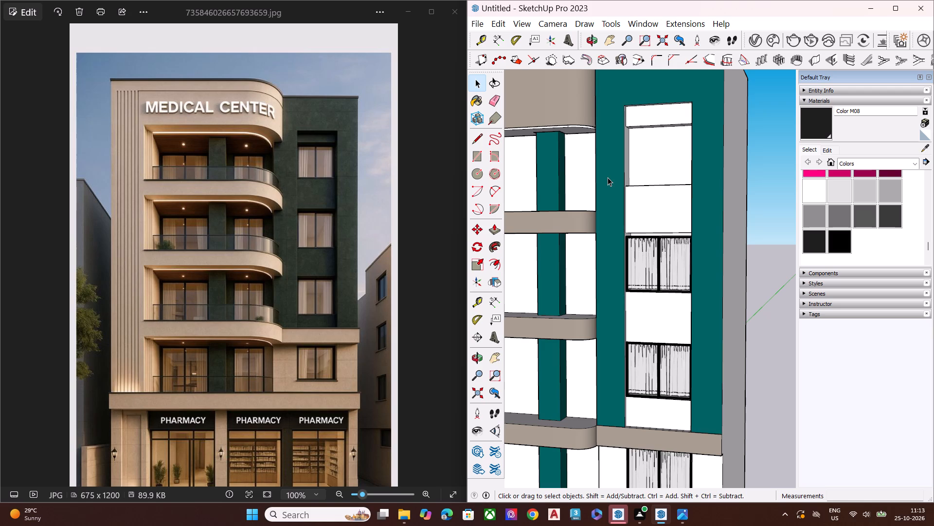
Undo both window copies, their moves and the wall panel extension between the teal columns.
scroll(643, 274, down, 2)
middle_drag(660, 254, 729, 235)
key(ctrl+z)
key(ctrl+z)
key(ctrl+z)
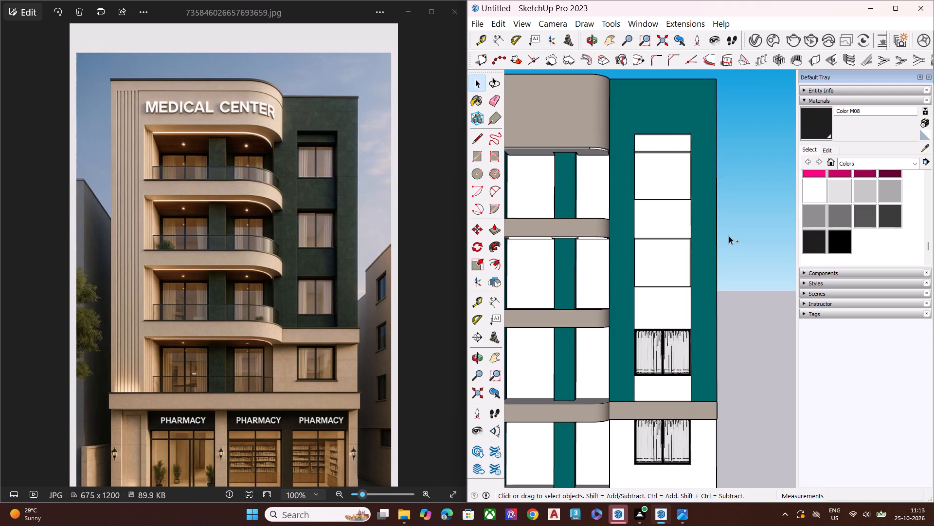
key(ctrl+z)
key(ctrl+z)
key(space)
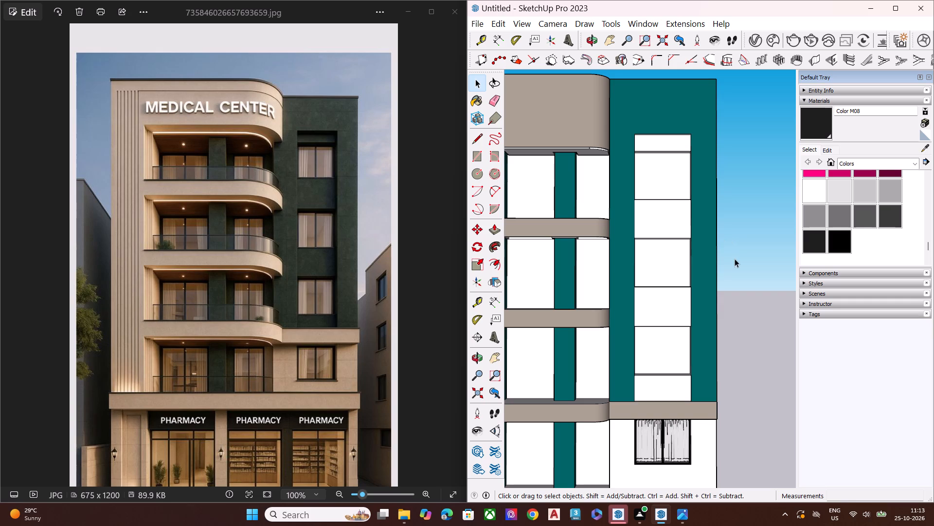
click(735, 266)
Open the V-Ray Asset Editor and browse the scene materials to choose Lily_Blonde.
middle_drag(655, 252, 772, 124)
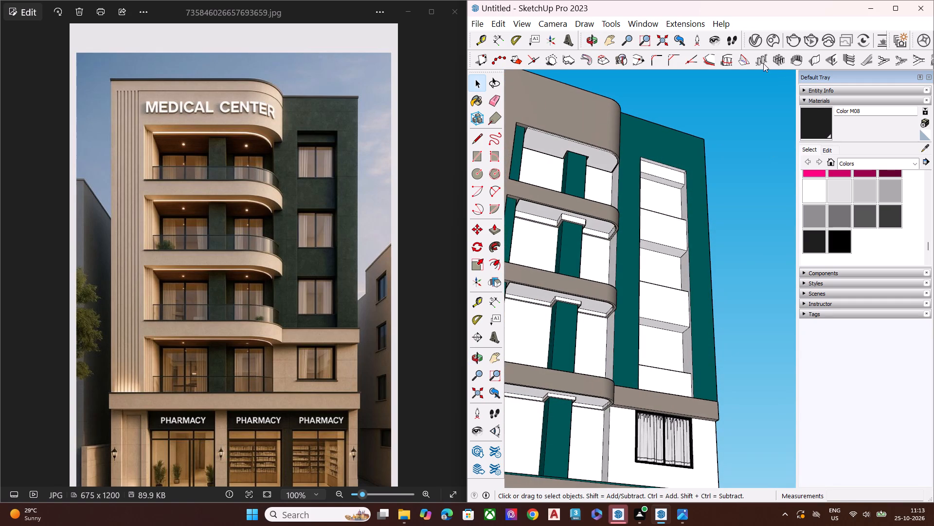
click(759, 39)
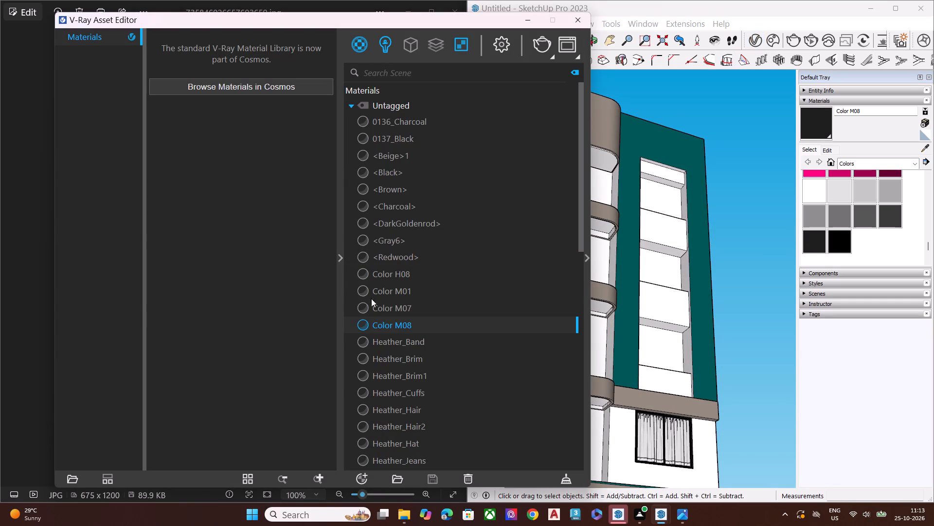
scroll(390, 334, down, 5)
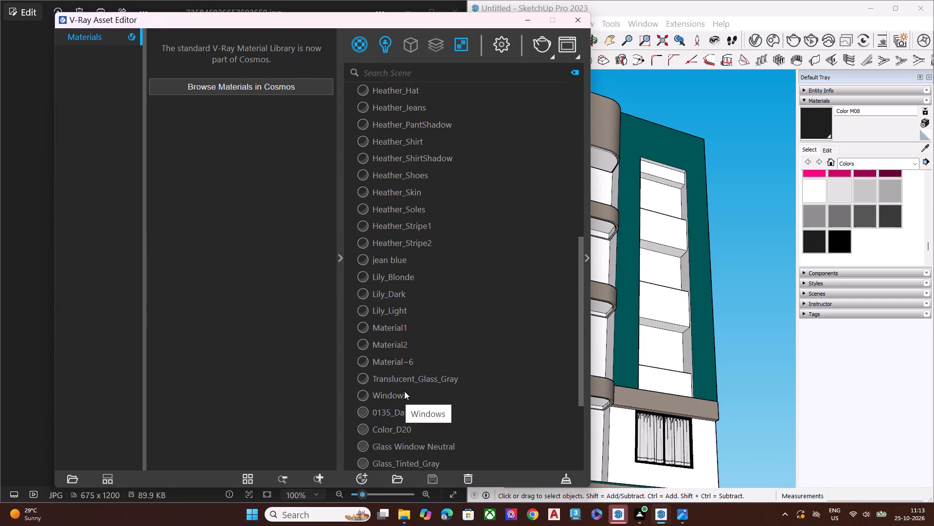
scroll(405, 391, down, 5)
click(400, 284)
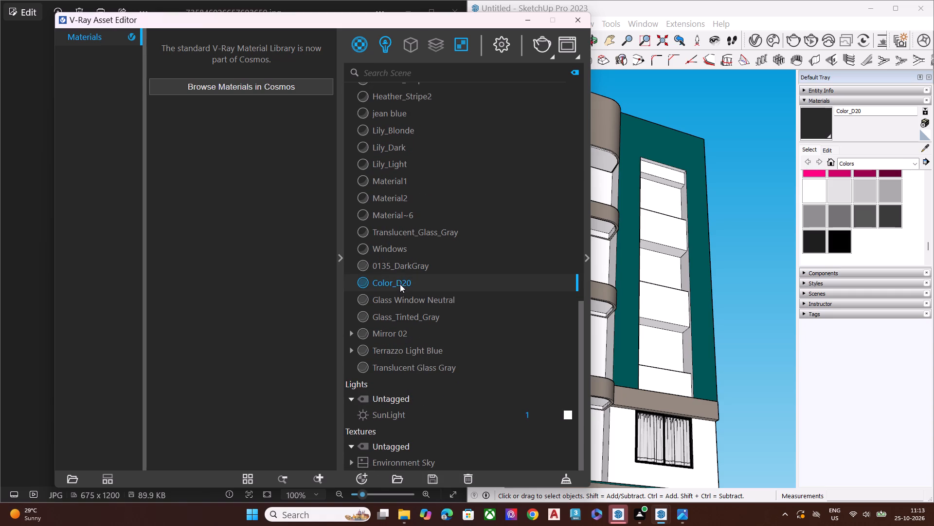
click(399, 248)
click(399, 214)
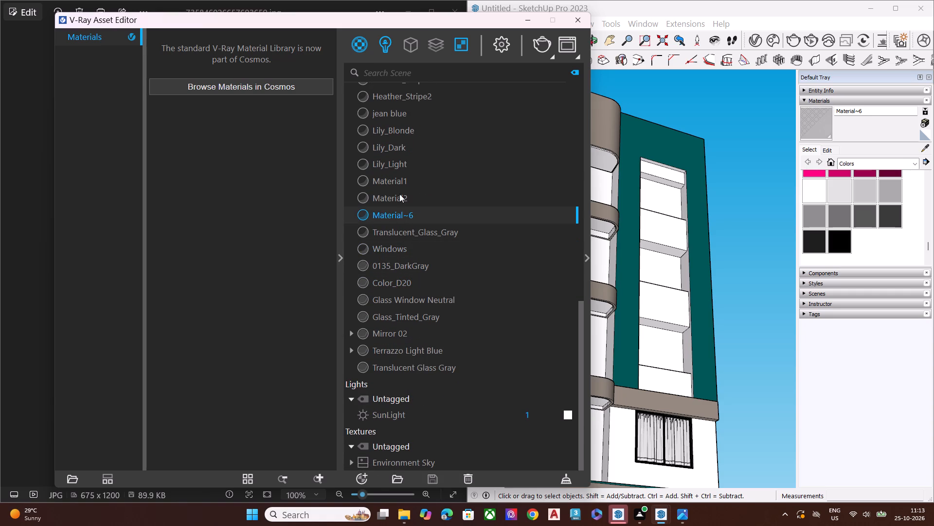
click(403, 160)
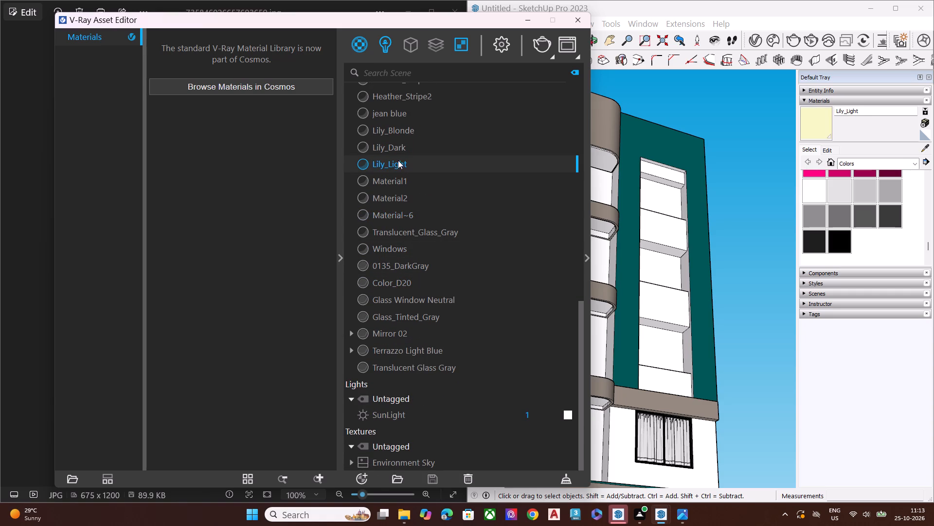
click(396, 148)
click(402, 130)
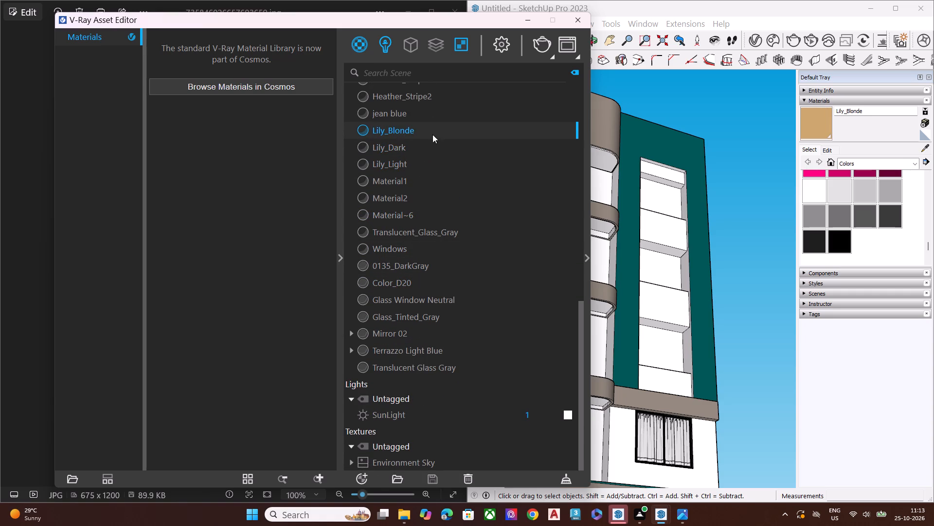
Lighten the Lily_Blonde material to a pale cream by setting saturation to 13 and brightness to 100.
click(831, 150)
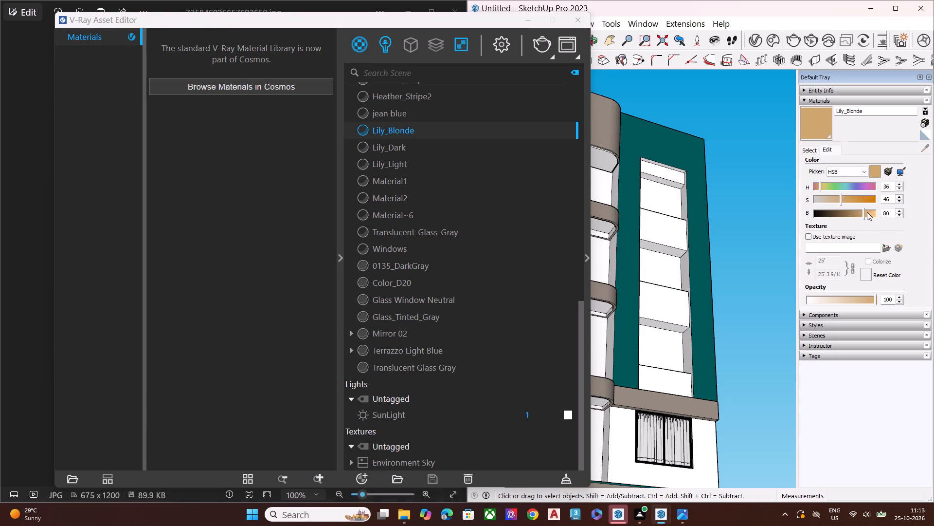
drag(865, 212, 868, 215)
drag(868, 215, 871, 215)
drag(842, 198, 829, 204)
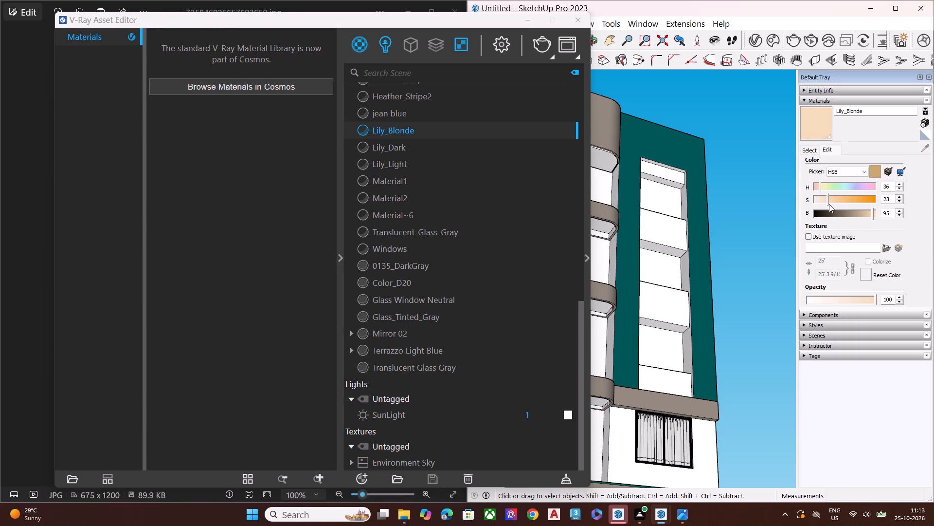
drag(829, 204, 827, 208)
drag(869, 212, 877, 217)
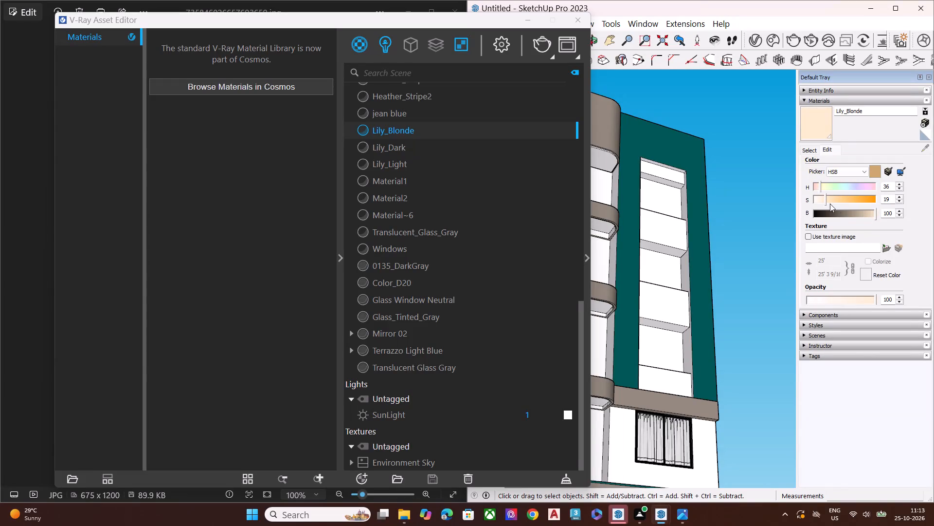
drag(828, 199, 822, 200)
drag(822, 200, 827, 204)
drag(827, 204, 823, 205)
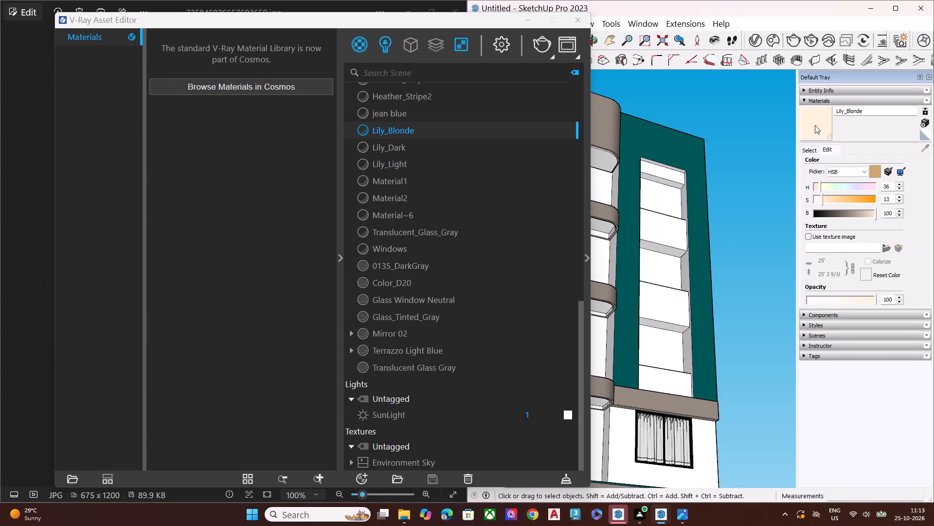
Close the V-Ray Asset Editor and paint the lowest recess between the teal columns, including its side reveals, with Lily_Blonde.
double_click(815, 125)
click(582, 14)
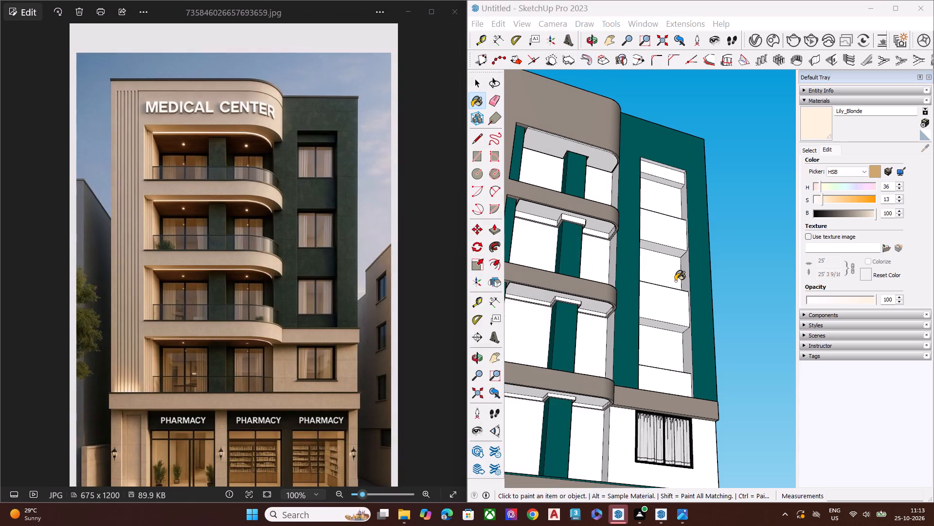
scroll(660, 298, down, 2)
middle_drag(672, 328, 674, 369)
scroll(675, 369, up, 1)
scroll(668, 368, down, 1)
scroll(668, 367, up, 1)
scroll(665, 363, down, 2)
scroll(665, 363, up, 3)
scroll(665, 363, down, 1)
scroll(664, 363, up, 5)
scroll(684, 314, up, 5)
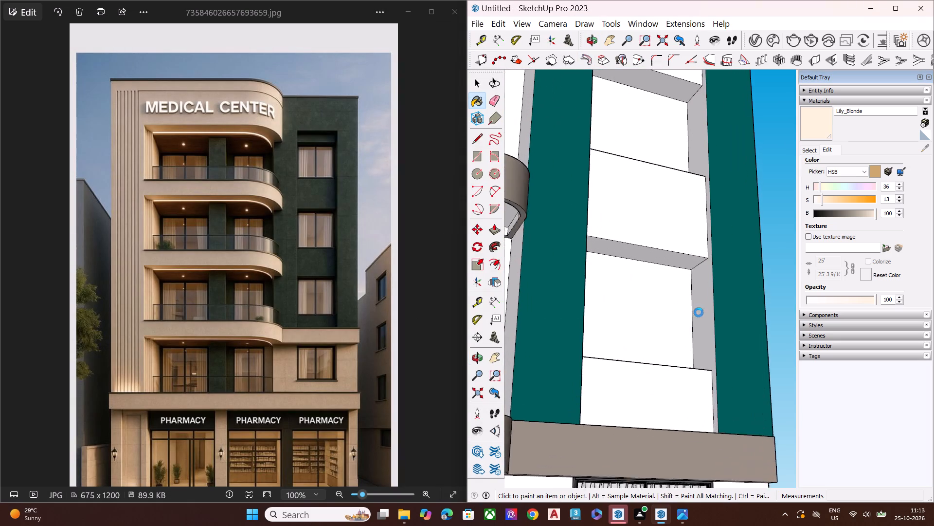
click(699, 312)
click(678, 321)
middle_drag(684, 327, 575, 343)
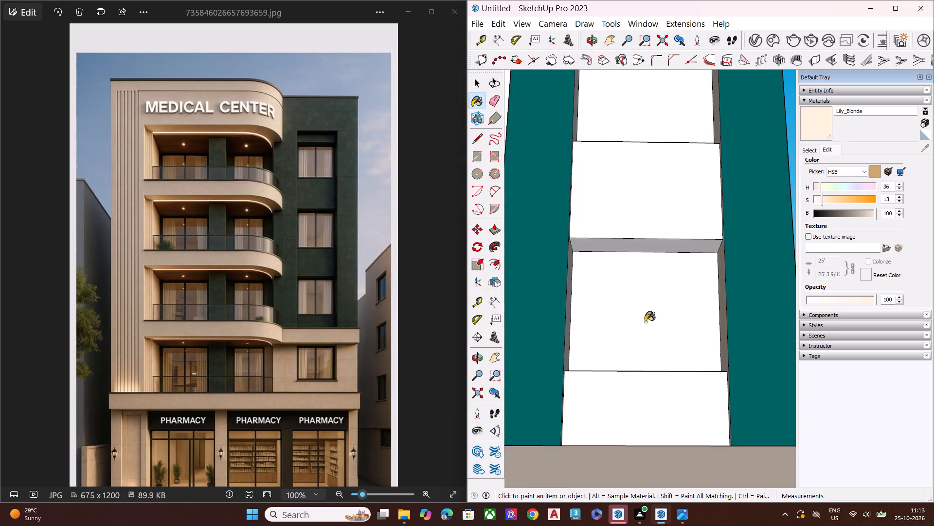
middle_drag(645, 321, 415, 418)
click(611, 296)
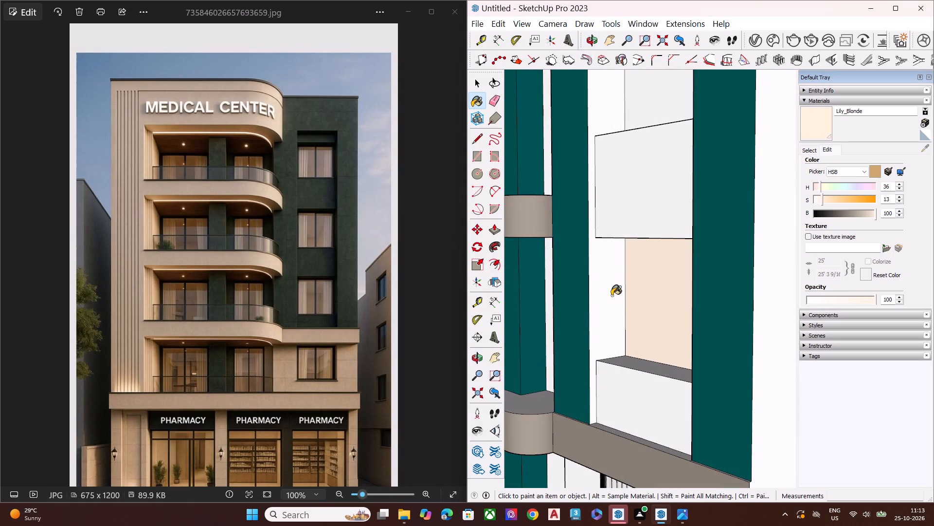
Paint the back walls of the middle and upper recesses between the teal columns with Lily_Blonde.
middle_drag(621, 327, 933, 214)
scroll(731, 225, down, 3)
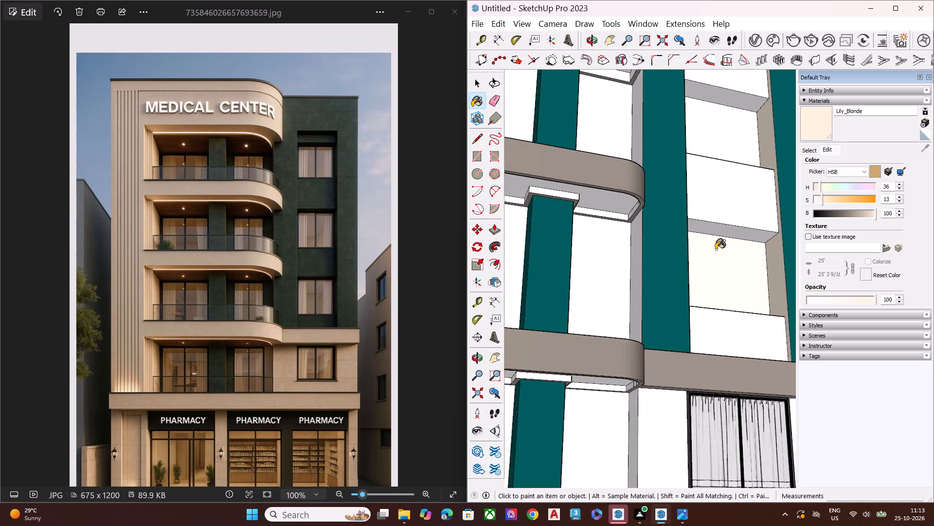
scroll(716, 249, down, 6)
scroll(742, 149, up, 7)
click(713, 199)
scroll(712, 203, up, 1)
scroll(688, 230, down, 4)
scroll(667, 301, up, 1)
scroll(666, 320, down, 1)
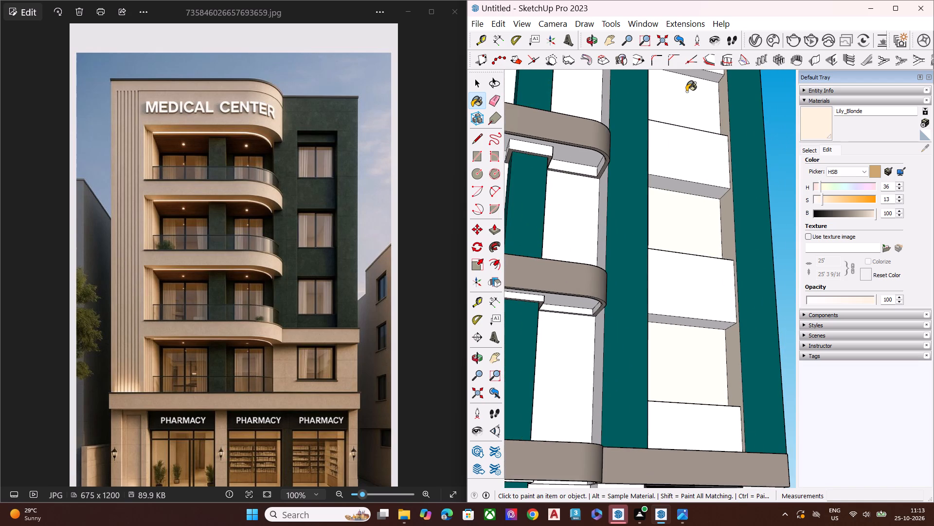
click(686, 92)
scroll(701, 225, down, 7)
scroll(685, 199, up, 10)
key(space)
scroll(682, 181, down, 8)
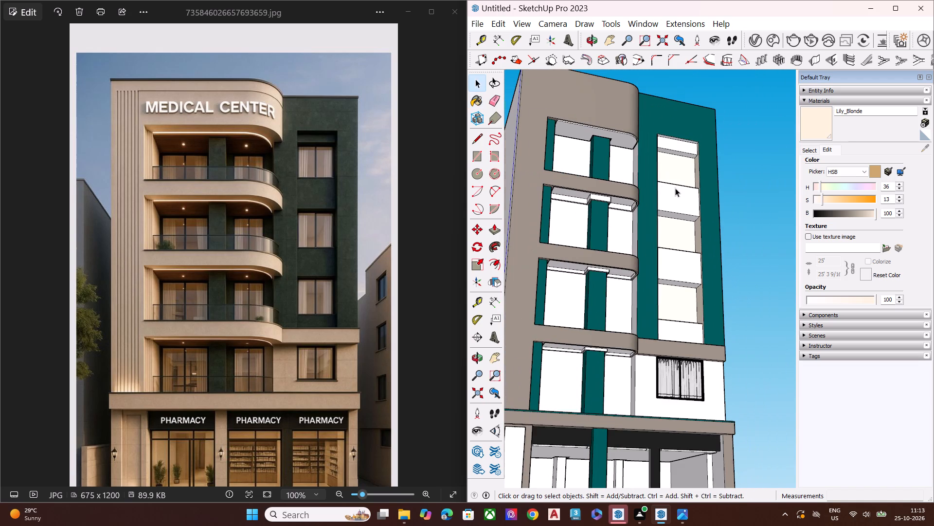
Darken the Lily_Blonde material to saturation 17 and brightness 82.
click(774, 207)
middle_drag(723, 237, 648, 363)
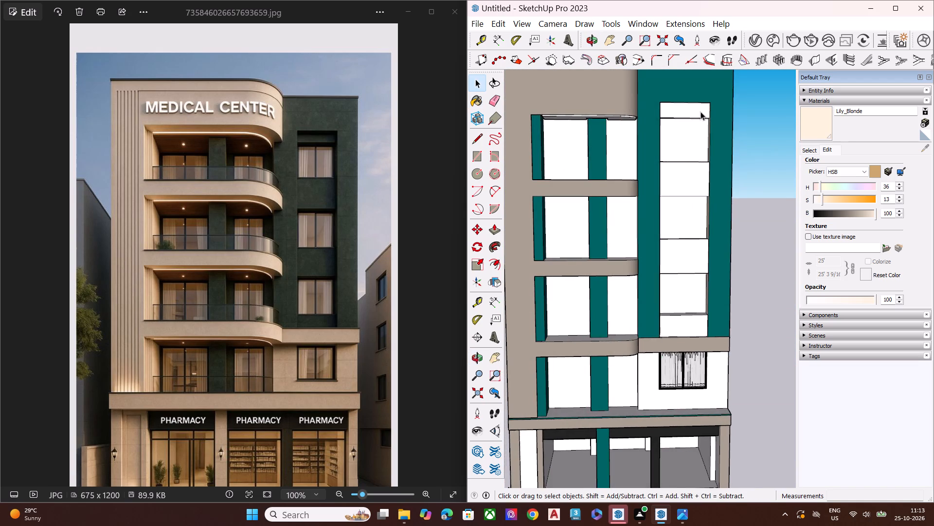
scroll(700, 99, up, 1)
scroll(700, 99, down, 1)
scroll(700, 99, up, 7)
scroll(685, 123, down, 8)
middle_drag(681, 163, 678, 148)
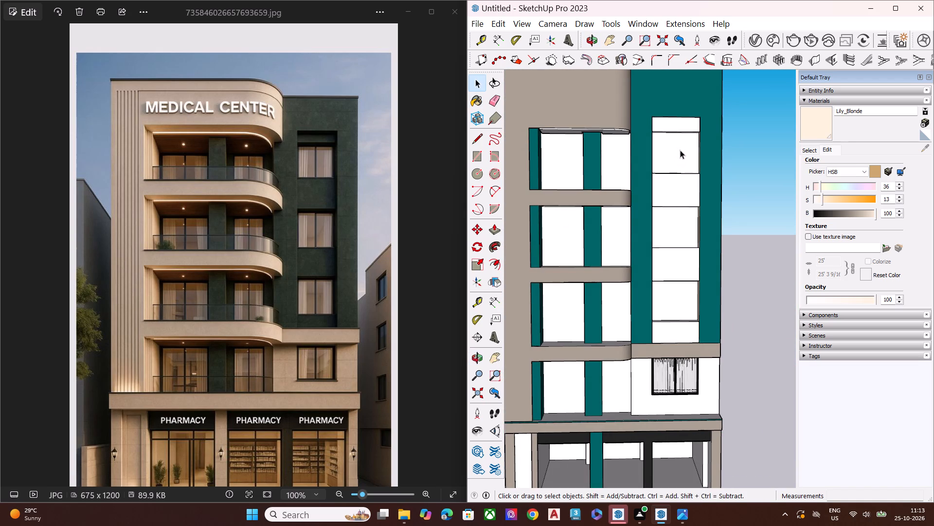
scroll(663, 139, down, 5)
middle_drag(678, 181, 736, 154)
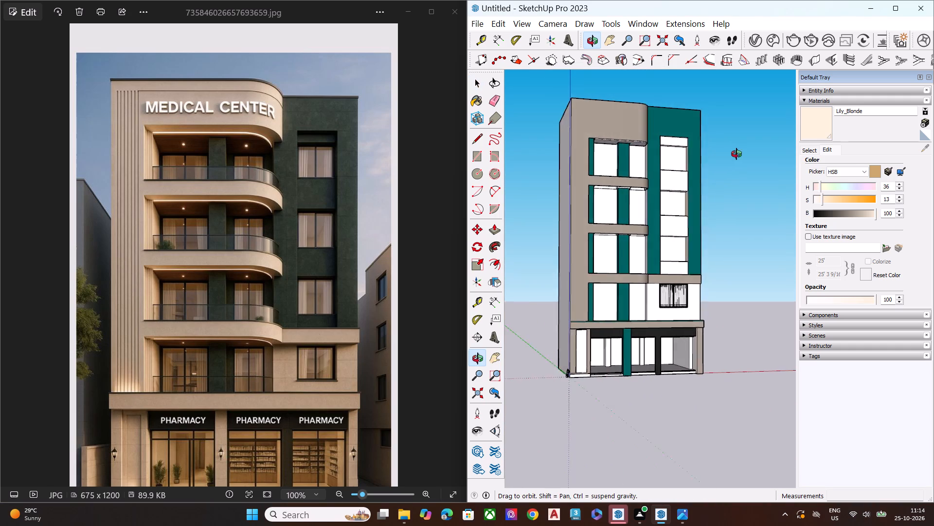
middle_drag(736, 154, 800, 167)
scroll(827, 209, up, 7)
scroll(827, 207, down, 5)
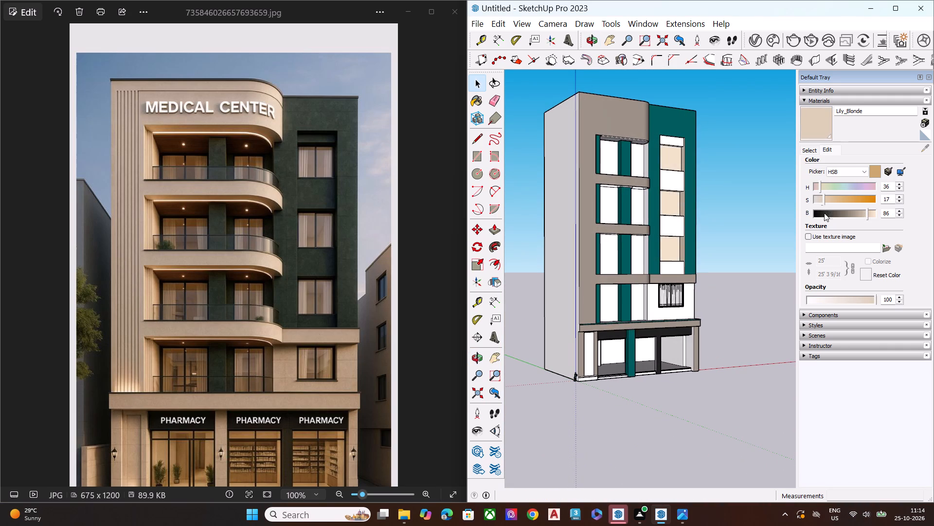
scroll(684, 225, up, 5)
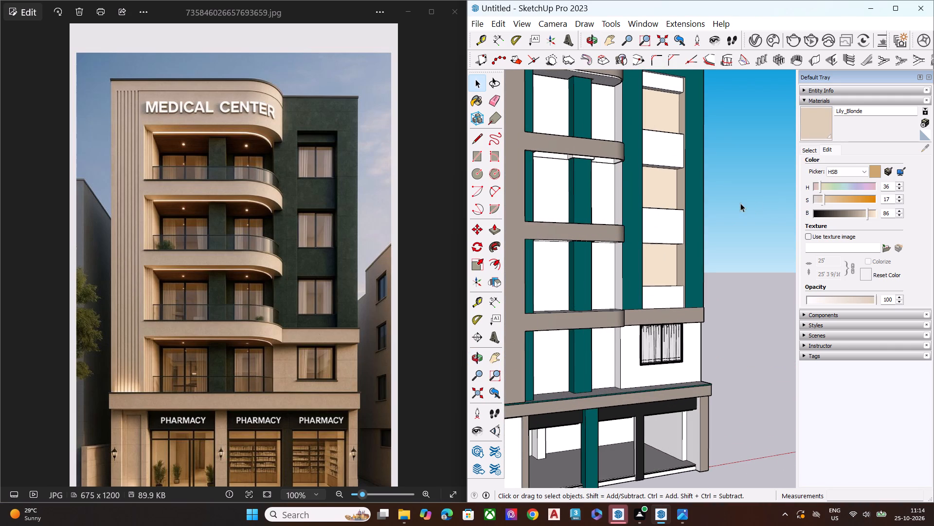
middle_drag(723, 194, 670, 154)
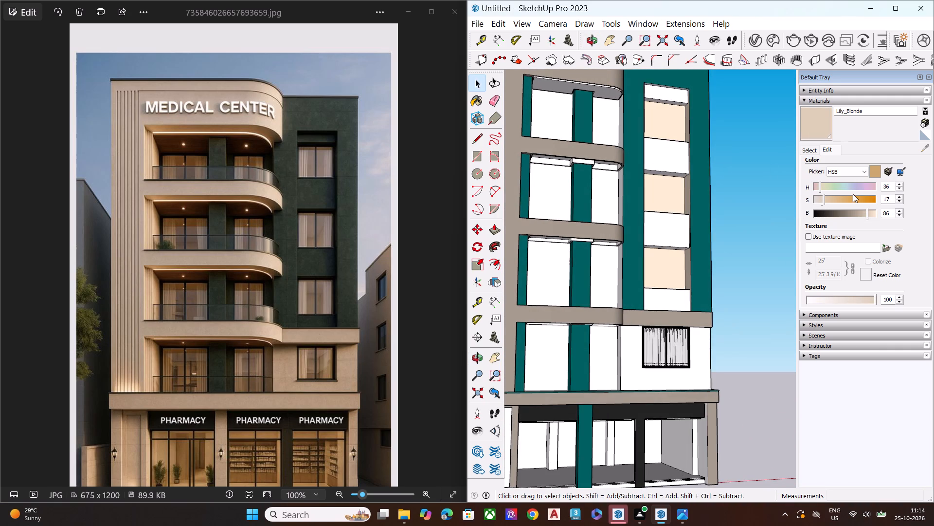
click(863, 215)
Paint both back wall sections and the side reveal of the top balcony with Lily_Blonde.
click(822, 120)
click(555, 118)
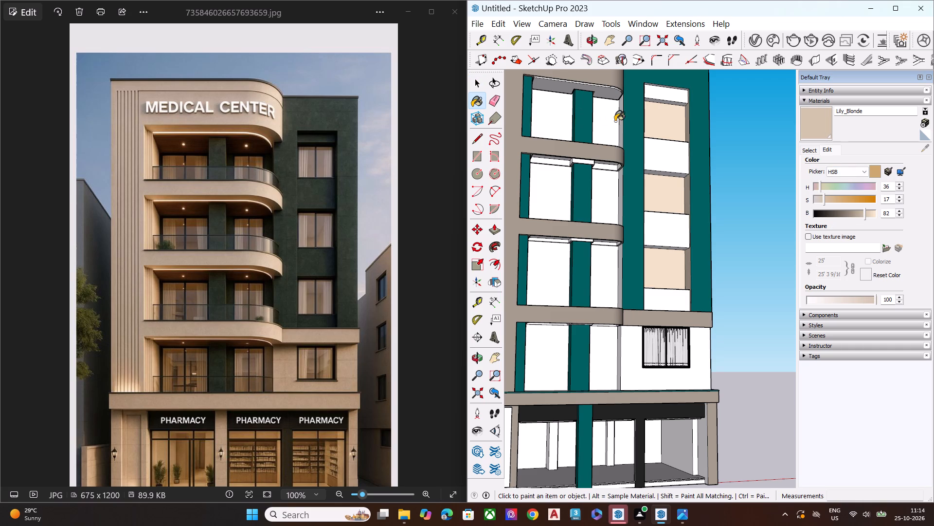
click(611, 122)
scroll(595, 96, down, 1)
middle_drag(595, 96, 611, 60)
scroll(608, 101, up, 2)
scroll(604, 106, down, 1)
scroll(604, 109, up, 1)
scroll(604, 113, down, 2)
scroll(607, 116, up, 1)
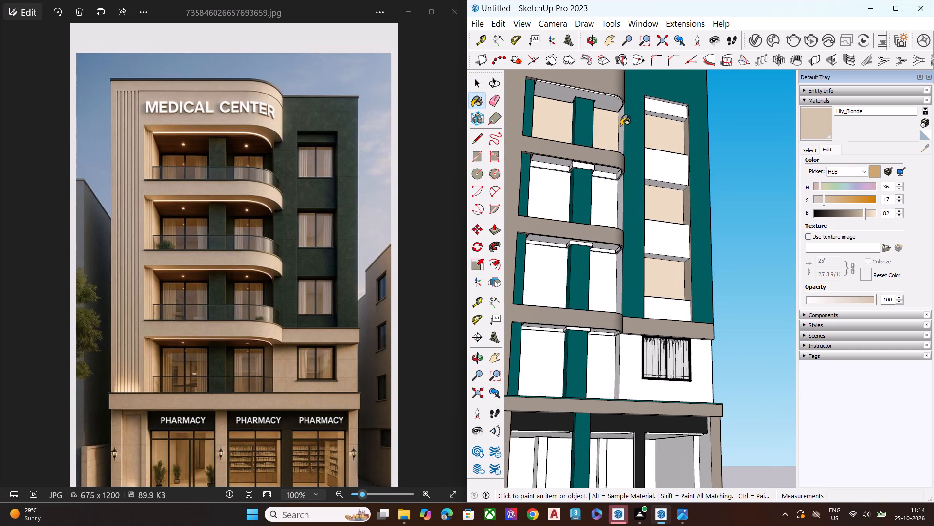
click(621, 126)
Paint both back wall sections and the side reveal of the second balcony from the top with Lily_Blonde.
scroll(621, 172, up, 1)
middle_drag(622, 175, 629, 202)
click(597, 206)
click(551, 207)
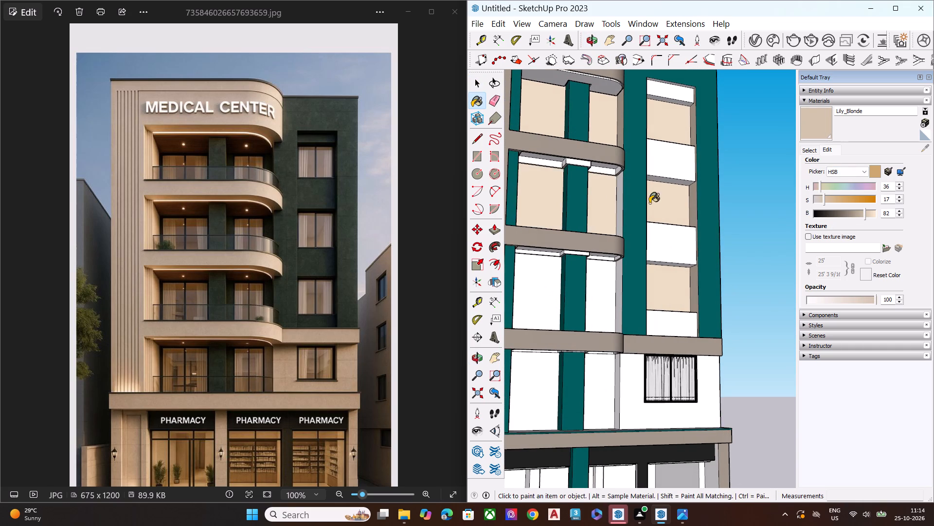
middle_drag(631, 201, 688, 200)
scroll(674, 201, up, 7)
click(611, 198)
Paint both back wall sections and the side reveal of the third balcony from the top with Lily_Blonde.
scroll(591, 186, down, 3)
scroll(597, 185, up, 1)
scroll(598, 185, down, 1)
scroll(598, 185, up, 2)
scroll(598, 185, down, 1)
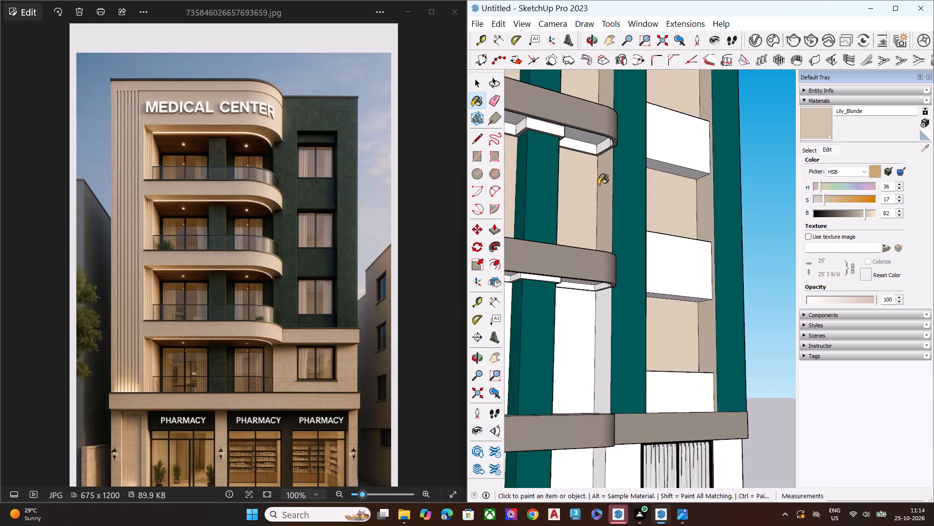
scroll(598, 185, down, 1)
scroll(597, 303, up, 3)
click(584, 316)
click(607, 311)
scroll(627, 208, down, 6)
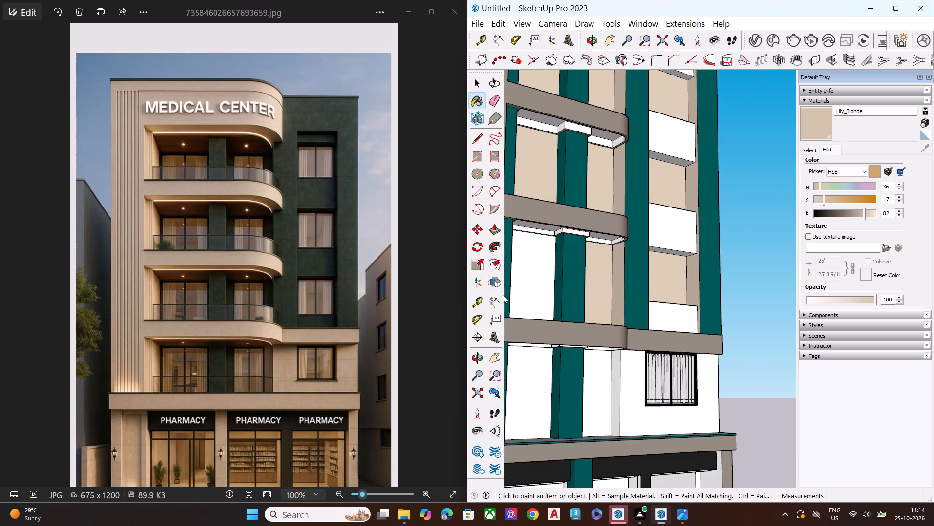
click(543, 281)
Paint both back wall sections and the side reveal of the lowest balcony with Lily_Blonde.
middle_drag(638, 285, 462, 293)
scroll(644, 242, down, 6)
scroll(602, 313, up, 6)
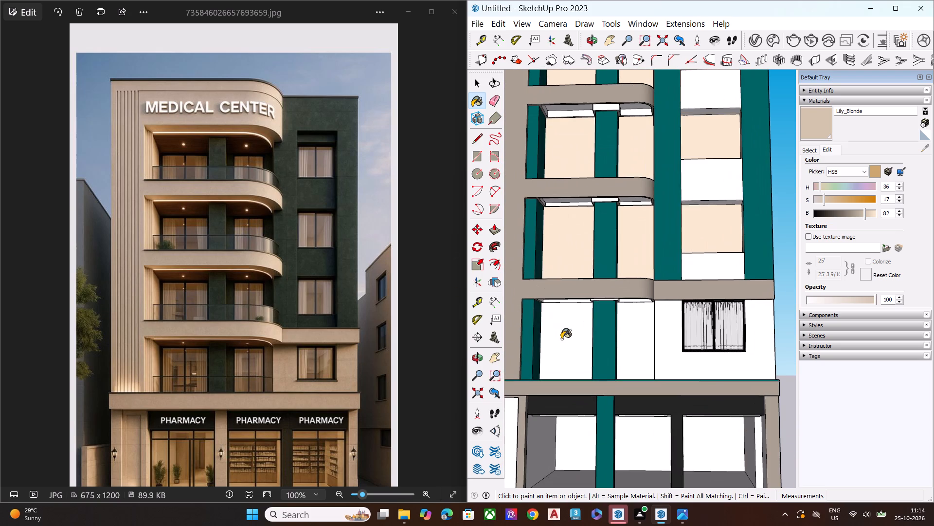
click(559, 340)
click(631, 338)
middle_drag(655, 335, 824, 287)
scroll(616, 320, up, 2)
scroll(596, 326, down, 1)
scroll(596, 326, up, 2)
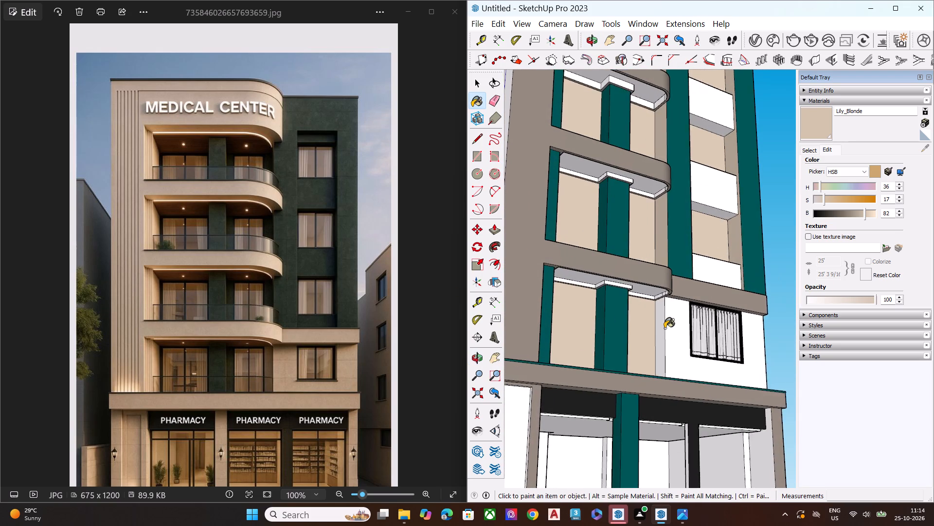
click(673, 328)
key(space)
Copy the curtained window from its lower right corner about 31' into the lowest recess between the teal columns, above the white panel.
scroll(647, 291, down, 1)
scroll(647, 291, up, 2)
scroll(647, 291, down, 6)
scroll(646, 291, up, 2)
scroll(646, 291, down, 2)
scroll(708, 269, down, 8)
middle_drag(723, 317, 727, 370)
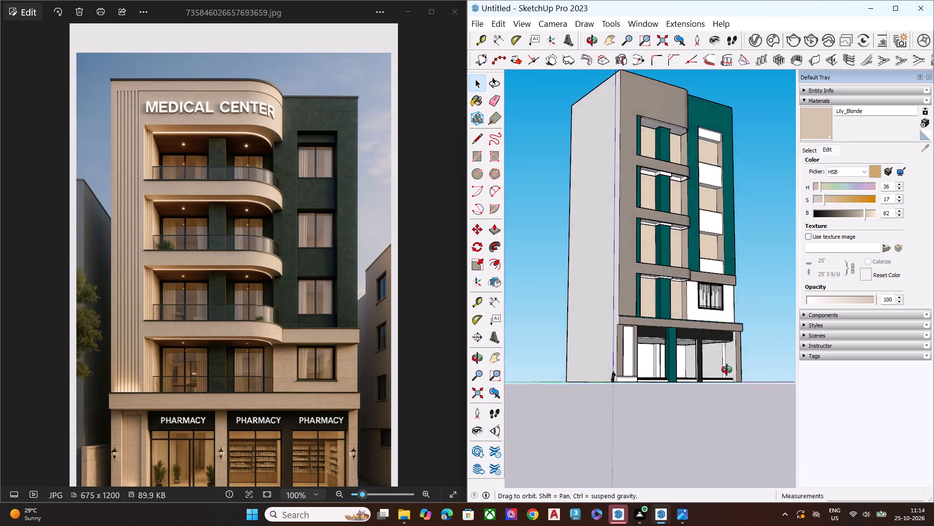
middle_drag(727, 370, 727, 372)
scroll(736, 306, up, 1)
scroll(736, 301, down, 1)
scroll(739, 291, up, 4)
click(754, 291)
scroll(689, 299, up, 1)
scroll(689, 299, down, 2)
scroll(689, 299, up, 8)
scroll(703, 313, down, 3)
scroll(703, 314, up, 8)
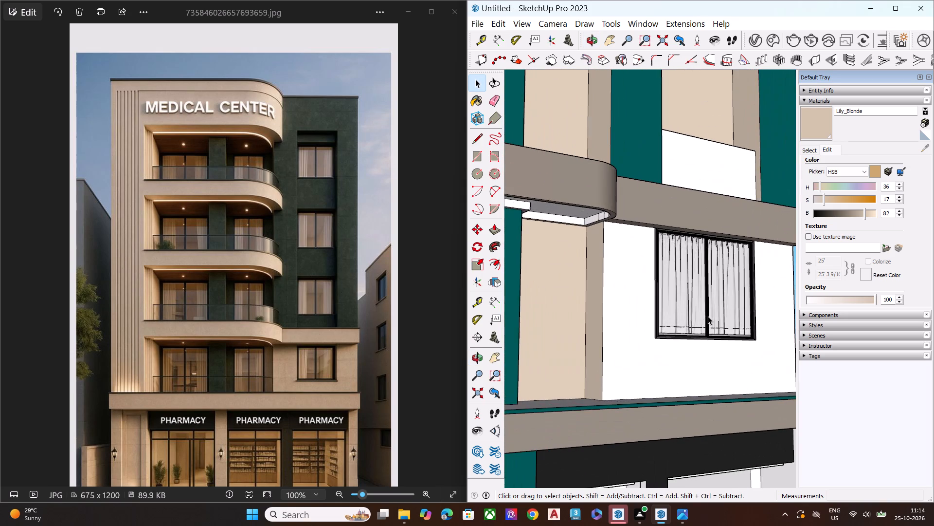
click(708, 316)
scroll(748, 336, up, 3)
scroll(748, 338, down, 1)
scroll(748, 338, up, 11)
key(m)
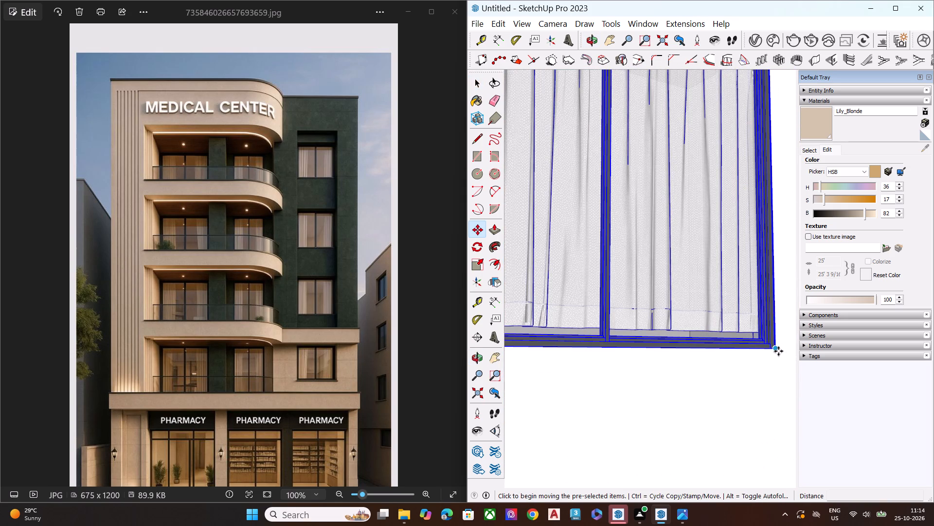
click(777, 349)
scroll(724, 321, down, 9)
scroll(741, 321, up, 1)
scroll(741, 322, down, 7)
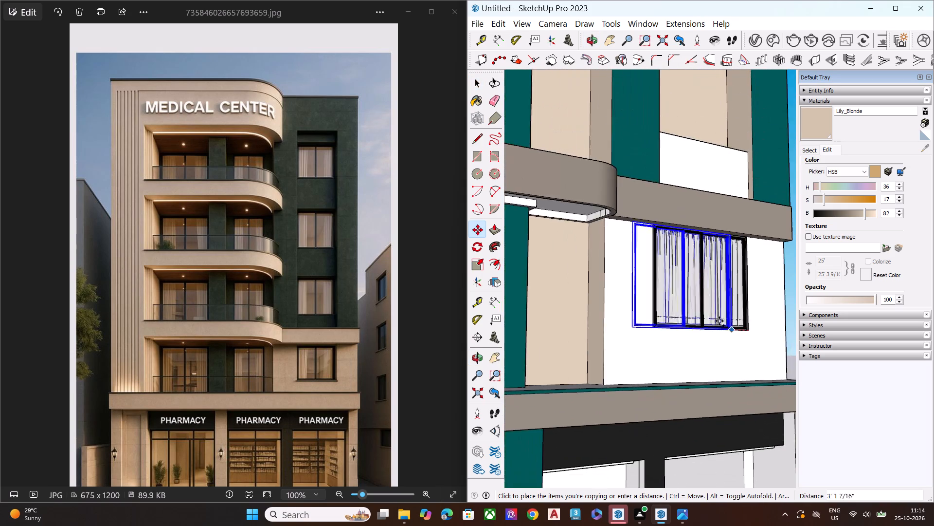
scroll(687, 312, down, 2)
scroll(686, 312, up, 1)
scroll(690, 301, down, 6)
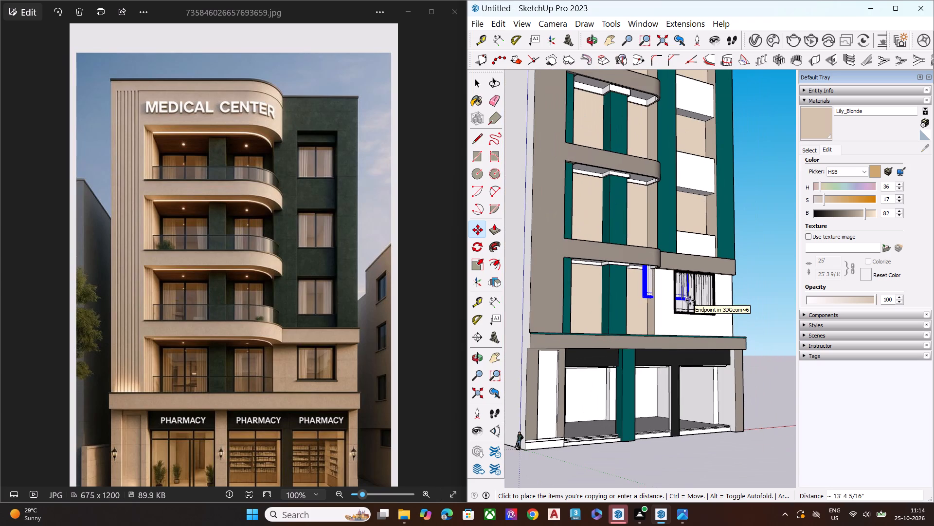
scroll(717, 309, down, 2)
scroll(716, 313, up, 1)
scroll(716, 314, down, 4)
scroll(746, 254, up, 9)
scroll(708, 280, up, 3)
scroll(707, 280, down, 1)
scroll(705, 280, up, 4)
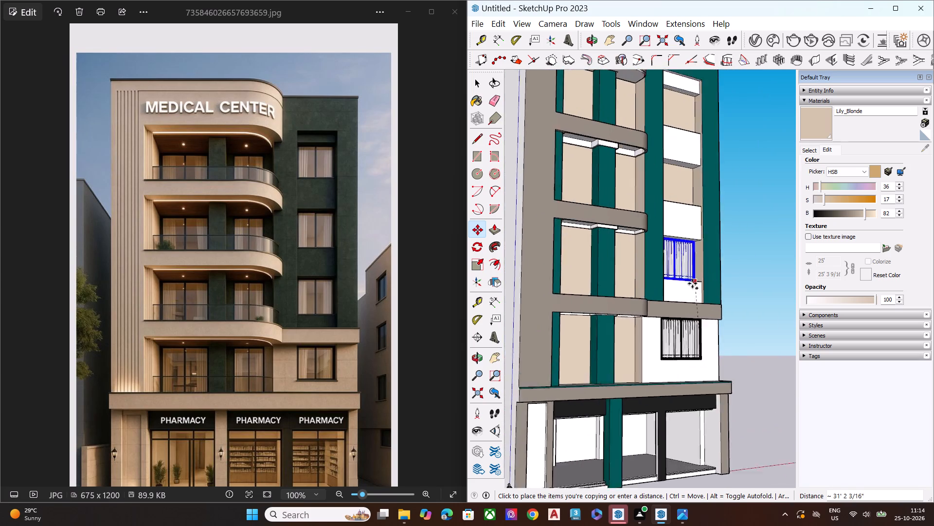
scroll(692, 283, up, 14)
scroll(704, 282, down, 1)
scroll(704, 282, up, 7)
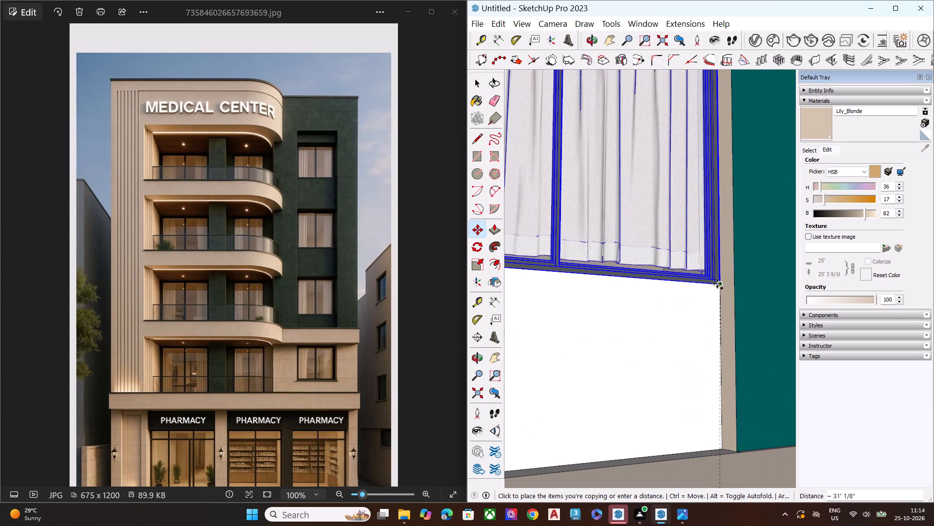
click(717, 283)
Examine from several angles how the copied window fits the recess between the teal columns.
scroll(696, 311, down, 2)
scroll(696, 314, up, 2)
scroll(696, 314, down, 1)
scroll(696, 315, up, 1)
scroll(696, 319, down, 8)
scroll(715, 301, up, 1)
scroll(716, 301, down, 3)
middle_drag(716, 301, 617, 366)
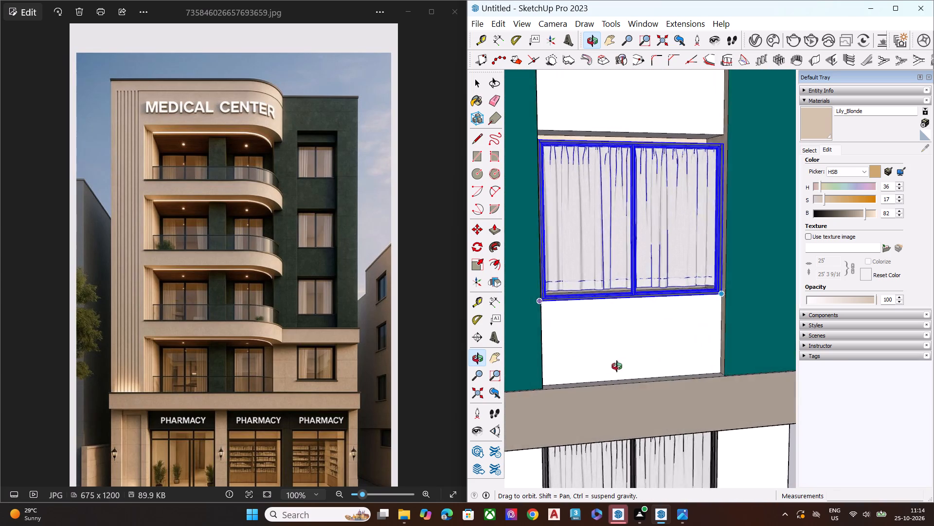
middle_drag(617, 366, 525, 353)
scroll(641, 186, up, 3)
scroll(700, 150, down, 7)
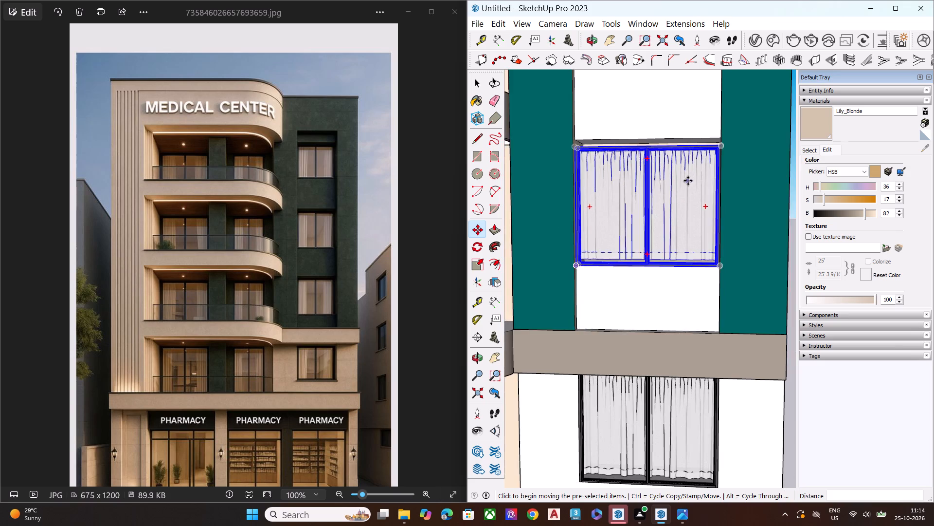
middle_drag(688, 175, 705, 145)
scroll(707, 184, down, 8)
scroll(683, 223, down, 1)
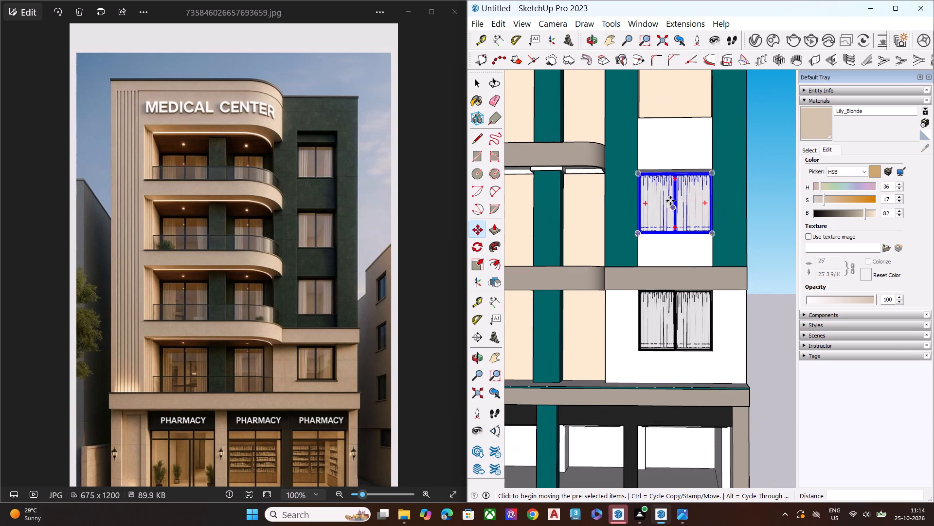
scroll(670, 174, up, 7)
middle_drag(544, 196, 575, 261)
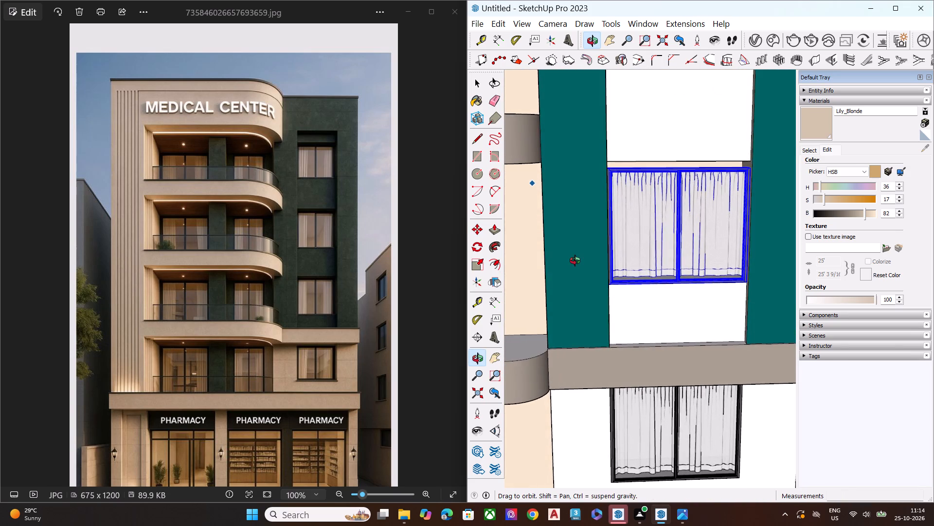
middle_drag(575, 261, 717, 160)
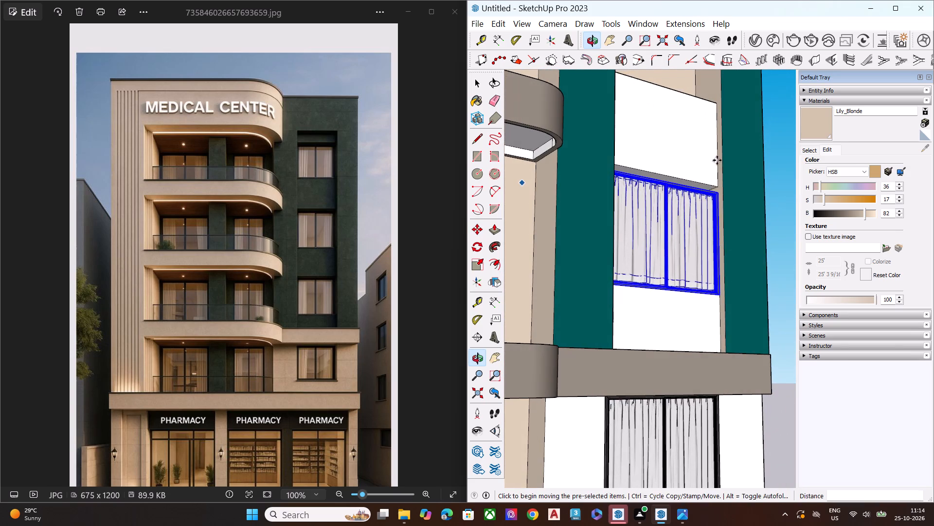
Move the underside of the white panel above the lowest curtained window down 11 3/8" onto the window frame.
key(space)
scroll(701, 171, up, 9)
click(721, 196)
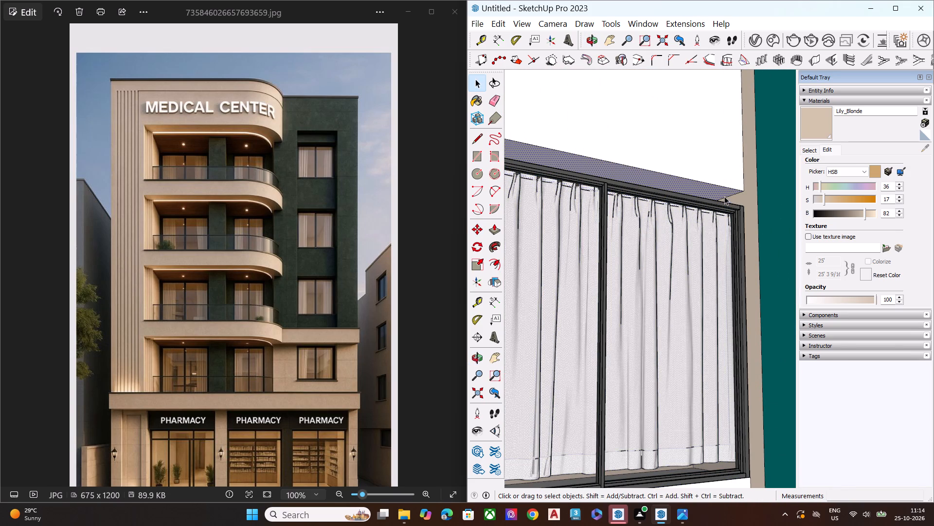
key(l)
key(m)
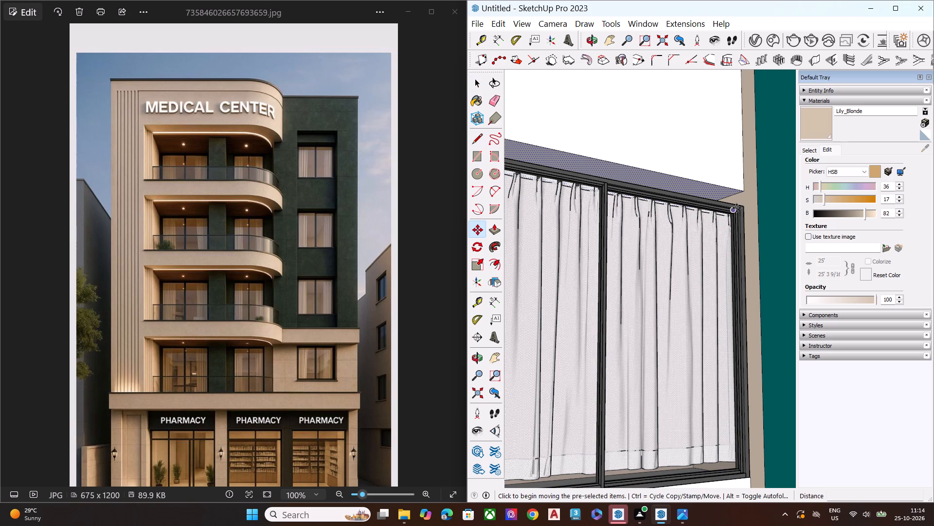
scroll(738, 195, up, 4)
click(747, 191)
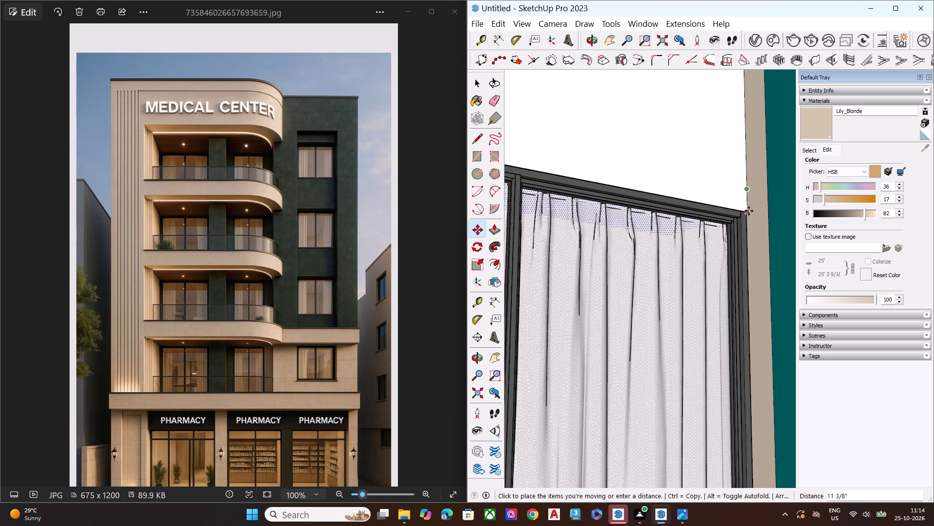
click(748, 213)
key(space)
Copy the lowest curtained window from its lower right corner about 30' 10" up into the middle recess between the teal columns.
scroll(703, 224, down, 12)
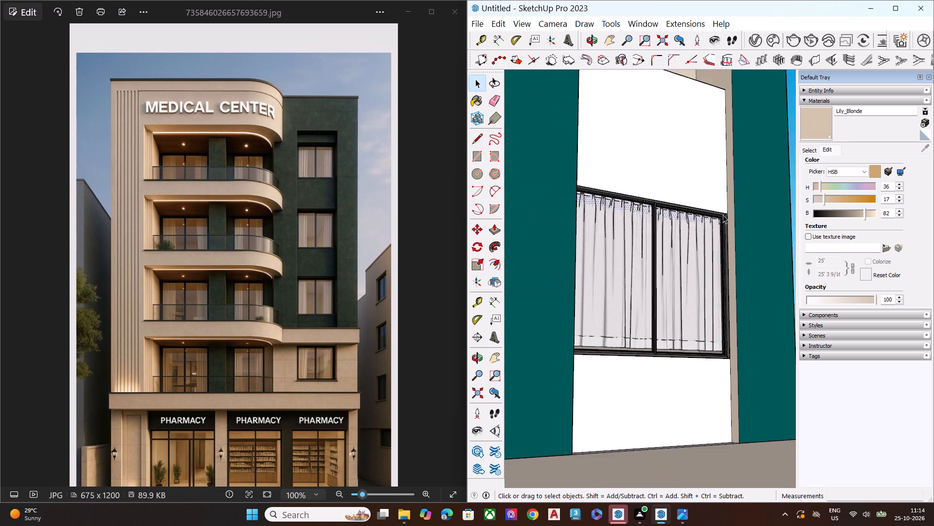
middle_drag(718, 219, 679, 198)
scroll(705, 261, up, 5)
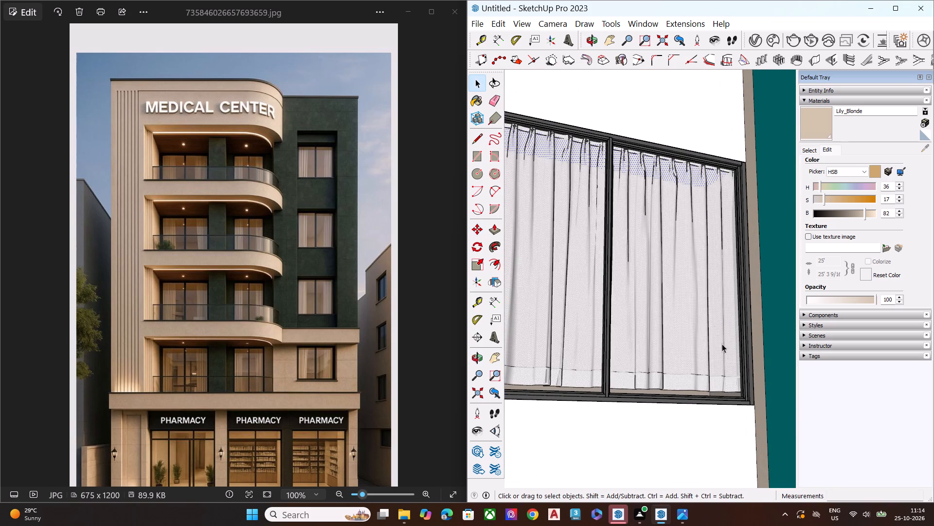
key(space)
click(748, 405)
click(754, 395)
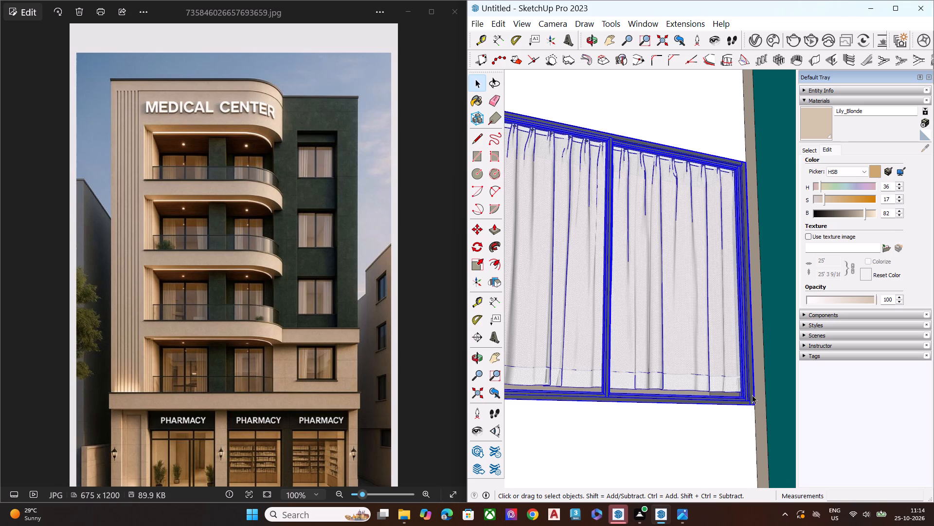
scroll(745, 405, up, 1)
scroll(744, 409, down, 1)
scroll(744, 409, up, 3)
scroll(727, 420, down, 5)
key(m)
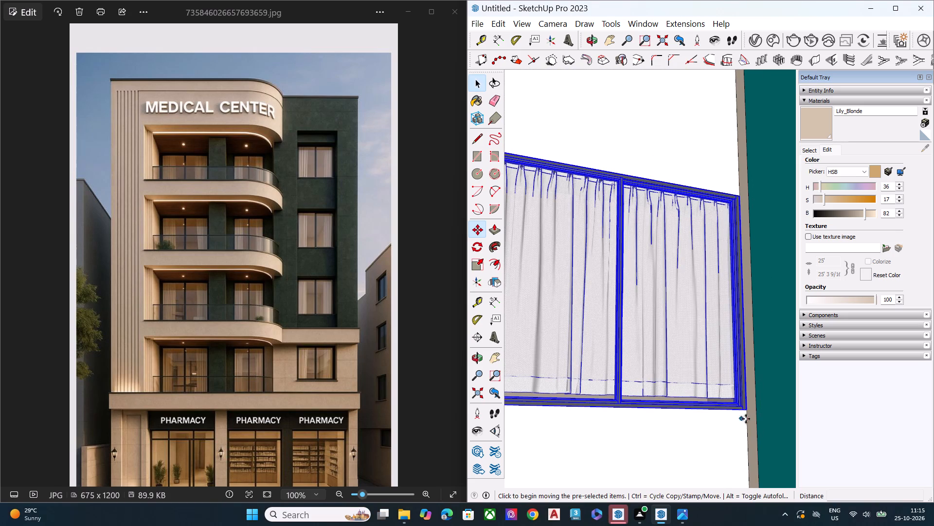
click(748, 411)
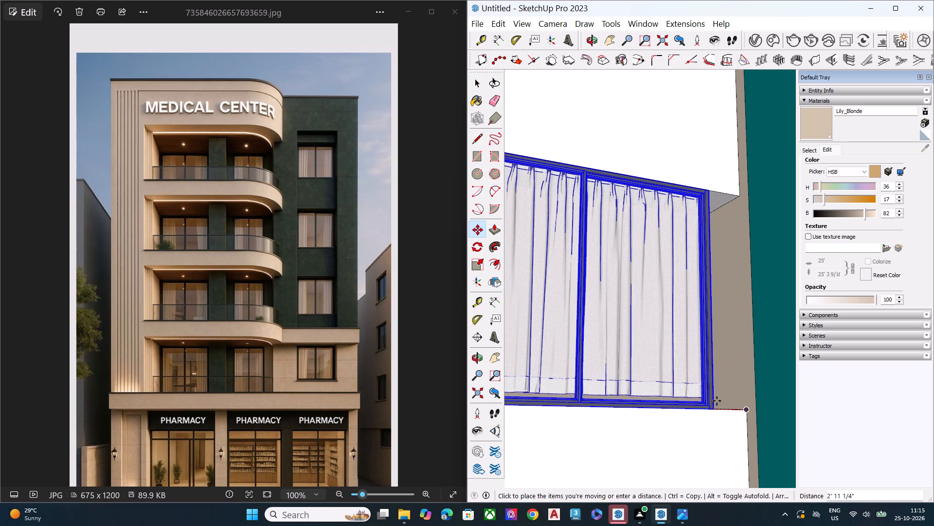
scroll(716, 407, down, 7)
scroll(716, 422, up, 1)
scroll(715, 426, down, 3)
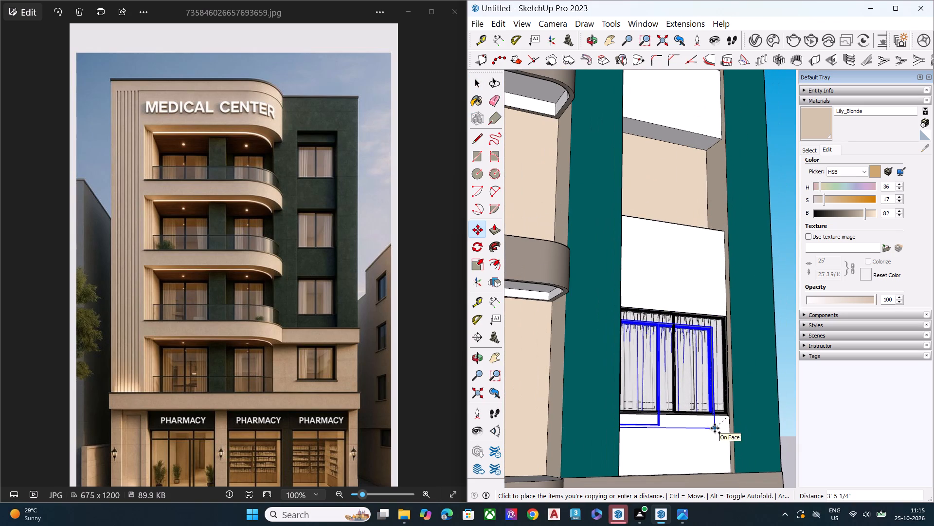
scroll(715, 426, down, 7)
scroll(744, 294, up, 8)
scroll(699, 336, up, 1)
scroll(703, 341, down, 1)
scroll(704, 342, up, 7)
scroll(707, 356, down, 1)
scroll(707, 356, up, 13)
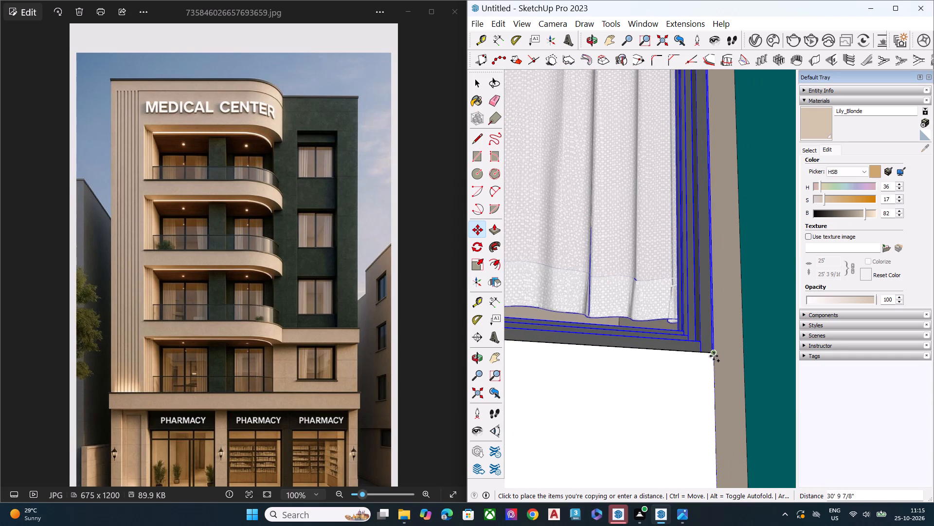
click(714, 356)
Move the underside of the white panel above the middle curtained window down 11 3/8" onto the window frame.
scroll(686, 372, up, 2)
middle_drag(688, 368, 698, 442)
scroll(696, 445, up, 1)
scroll(695, 419, down, 11)
scroll(676, 436, up, 1)
scroll(676, 436, down, 10)
scroll(661, 415, up, 1)
scroll(661, 415, down, 7)
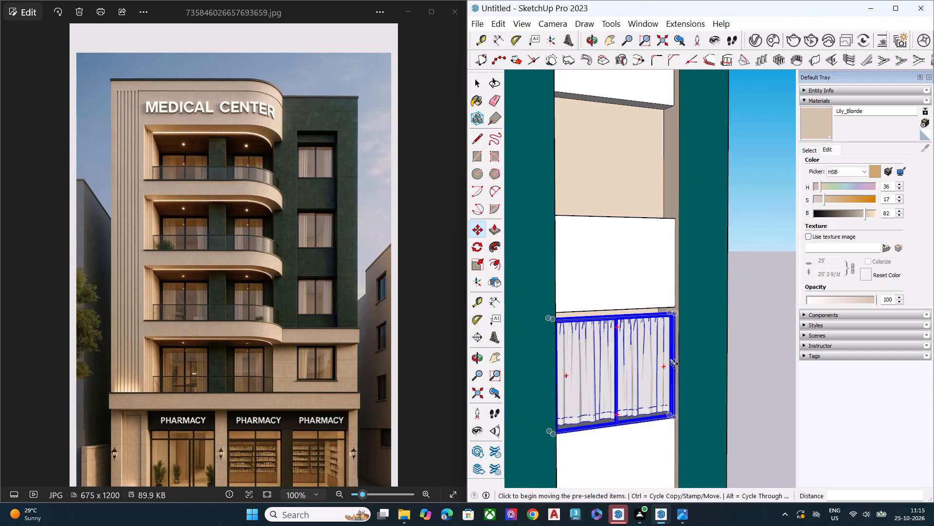
scroll(675, 351, down, 1)
middle_drag(675, 342, 684, 220)
scroll(684, 220, up, 4)
scroll(676, 320, down, 1)
scroll(676, 324, up, 2)
middle_drag(662, 368, 665, 330)
scroll(662, 368, up, 4)
scroll(665, 347, down, 3)
scroll(665, 349, up, 4)
key(space)
click(664, 365)
scroll(664, 365, up, 9)
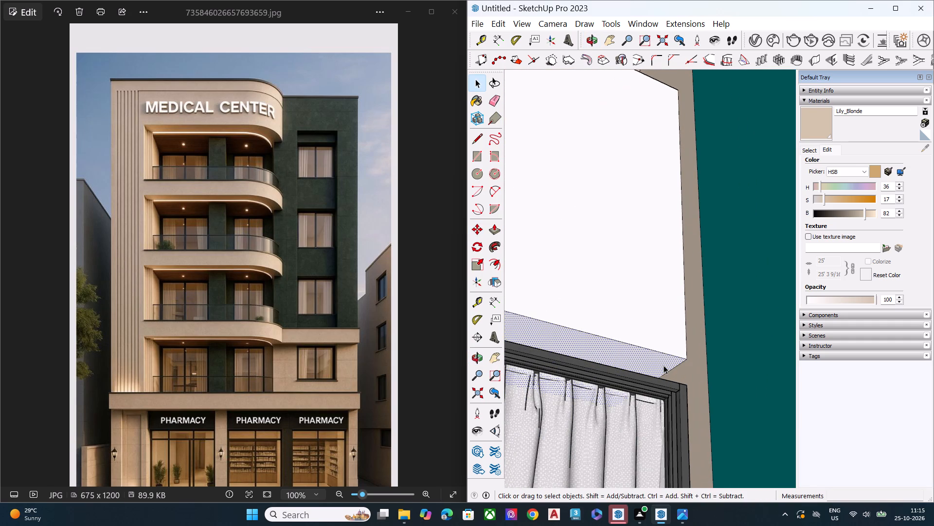
key(m)
click(688, 359)
click(692, 389)
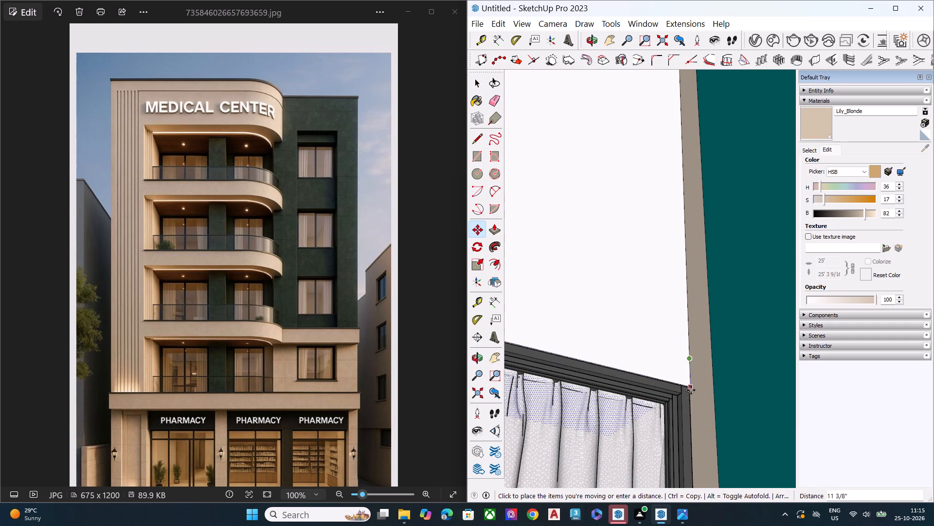
key(space)
Copy the middle curtained window from its lower right corner about 30' 6" up into the top recess between the teal columns.
scroll(652, 378, down, 8)
scroll(706, 354, down, 9)
middle_drag(713, 362, 475, 432)
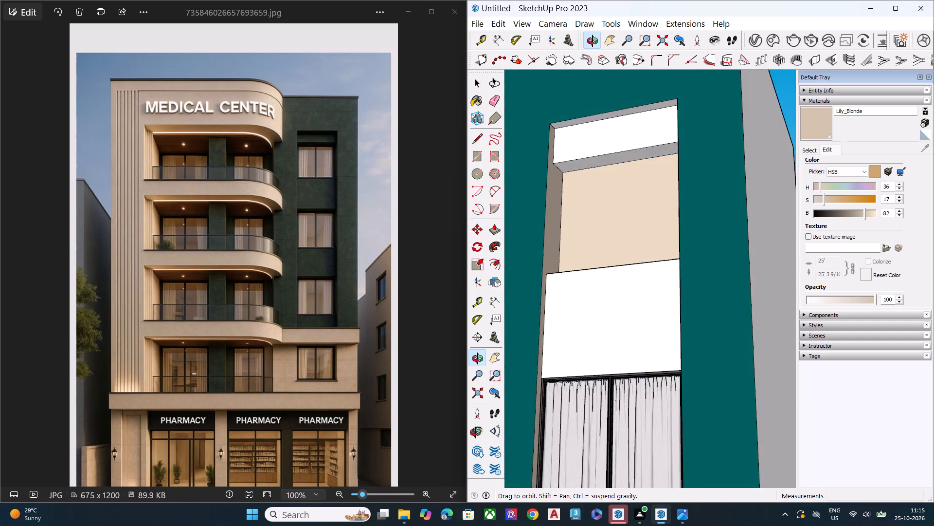
middle_drag(475, 432, 816, 348)
key(space)
scroll(698, 309, down, 10)
scroll(696, 307, up, 1)
scroll(696, 307, down, 1)
scroll(696, 307, up, 1)
scroll(696, 307, down, 4)
middle_drag(705, 392, 696, 456)
scroll(691, 428, up, 2)
scroll(697, 364, up, 6)
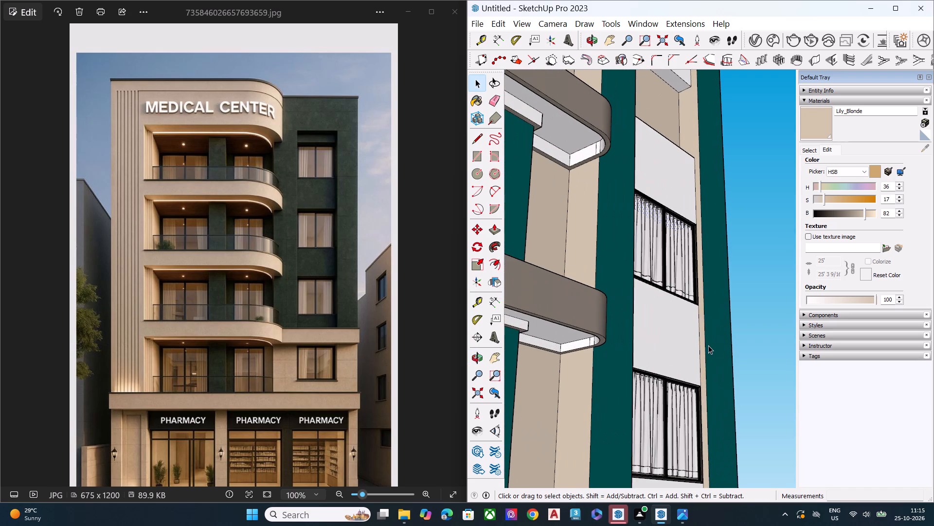
scroll(687, 312, up, 8)
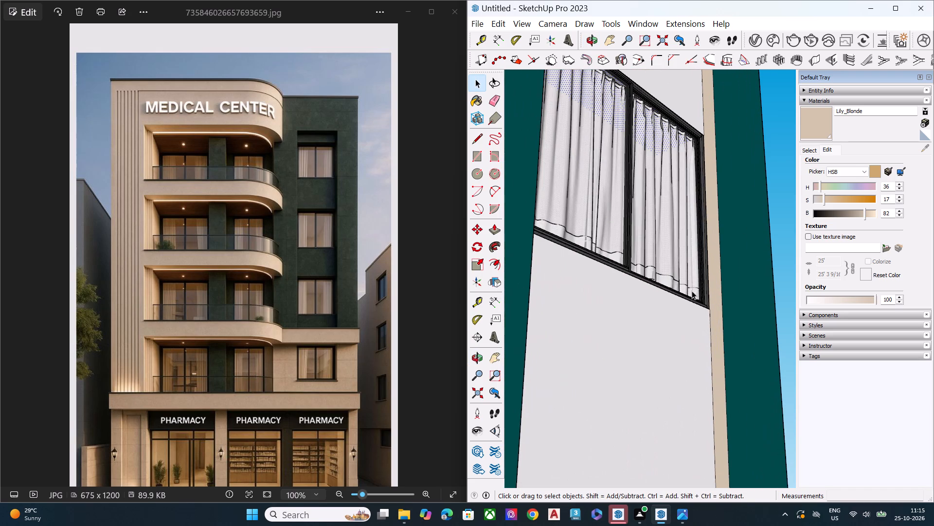
click(701, 288)
scroll(703, 306, down, 1)
scroll(703, 306, up, 10)
key(m)
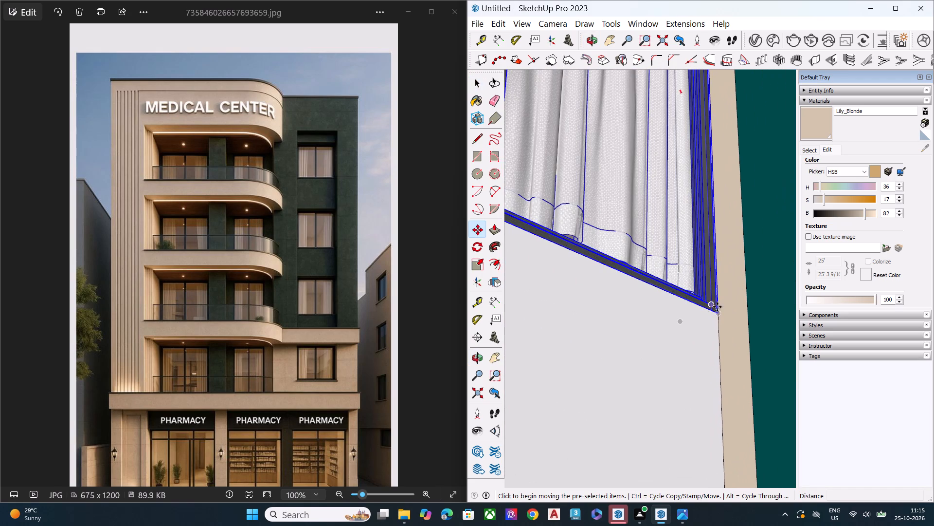
click(718, 314)
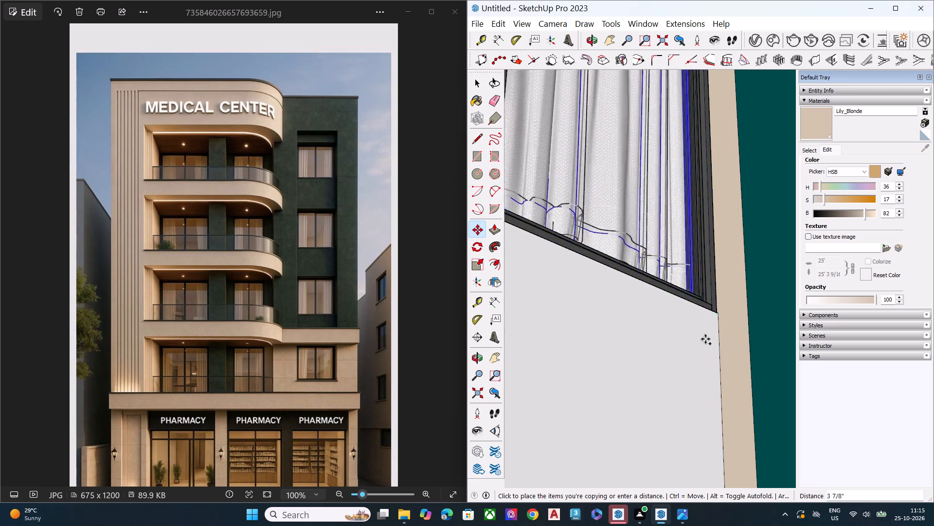
scroll(698, 359, down, 5)
scroll(671, 394, up, 1)
scroll(663, 398, down, 6)
scroll(699, 394, up, 2)
scroll(699, 394, down, 3)
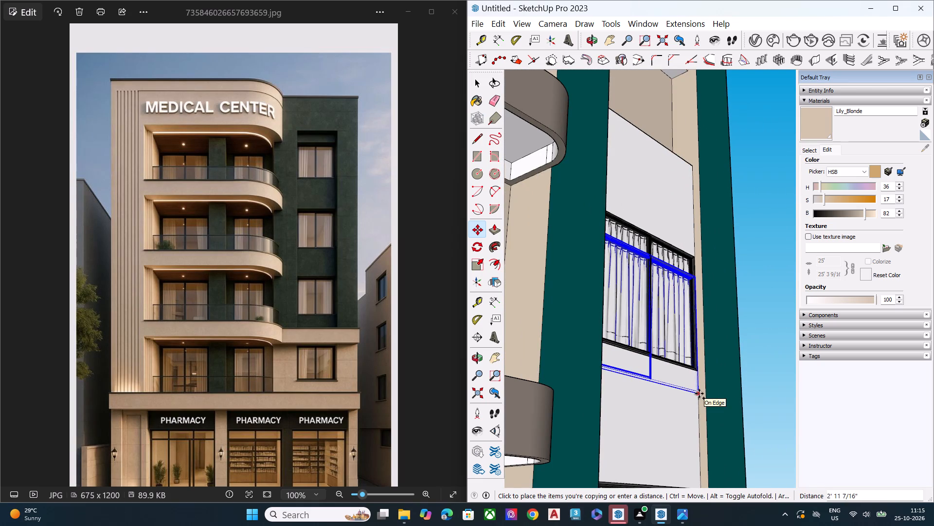
scroll(714, 337, down, 1)
middle_drag(723, 188, 720, 390)
scroll(662, 311, down, 8)
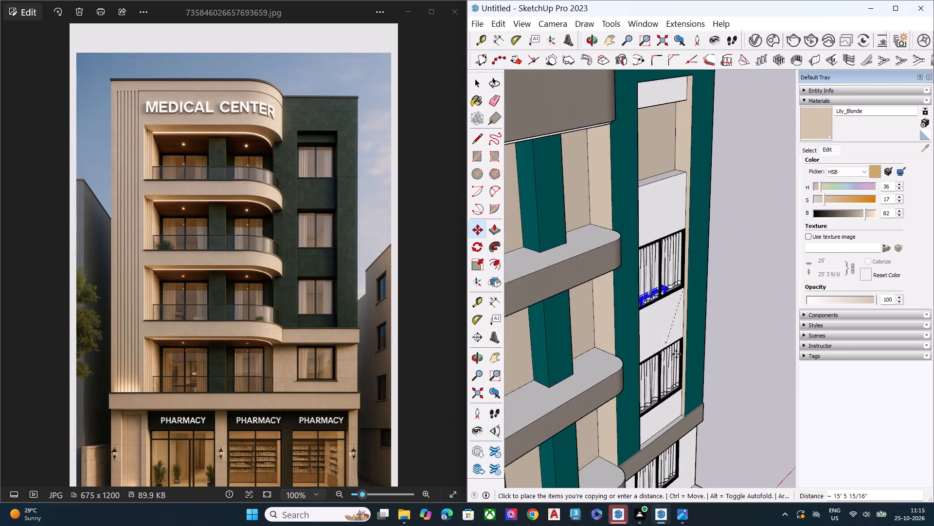
middle_drag(676, 354, 611, 277)
scroll(656, 191, up, 8)
scroll(707, 212, up, 3)
scroll(708, 214, down, 1)
scroll(712, 219, up, 5)
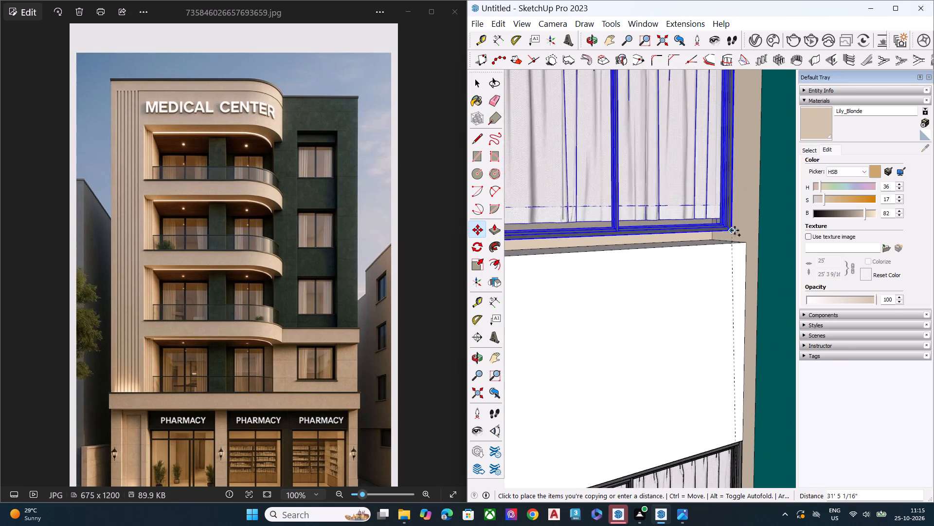
scroll(735, 232, up, 2)
scroll(735, 233, down, 2)
scroll(735, 234, up, 5)
click(751, 245)
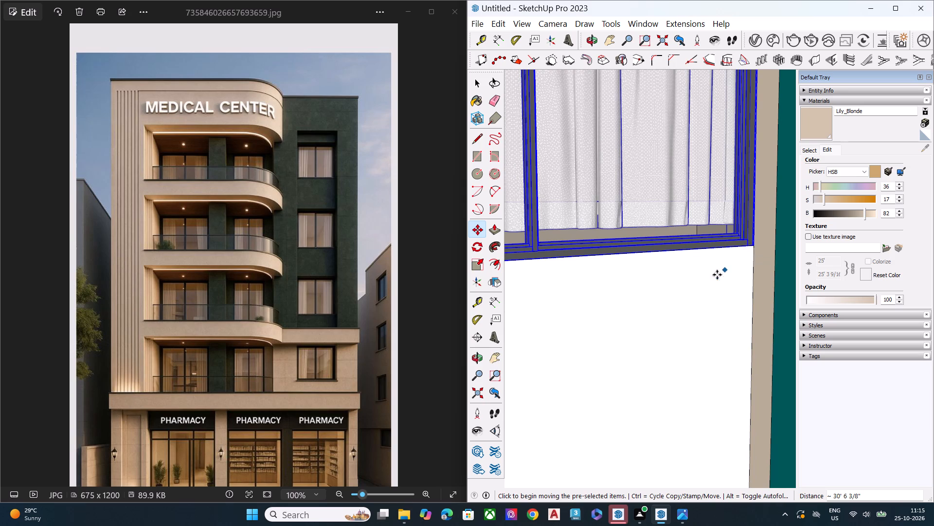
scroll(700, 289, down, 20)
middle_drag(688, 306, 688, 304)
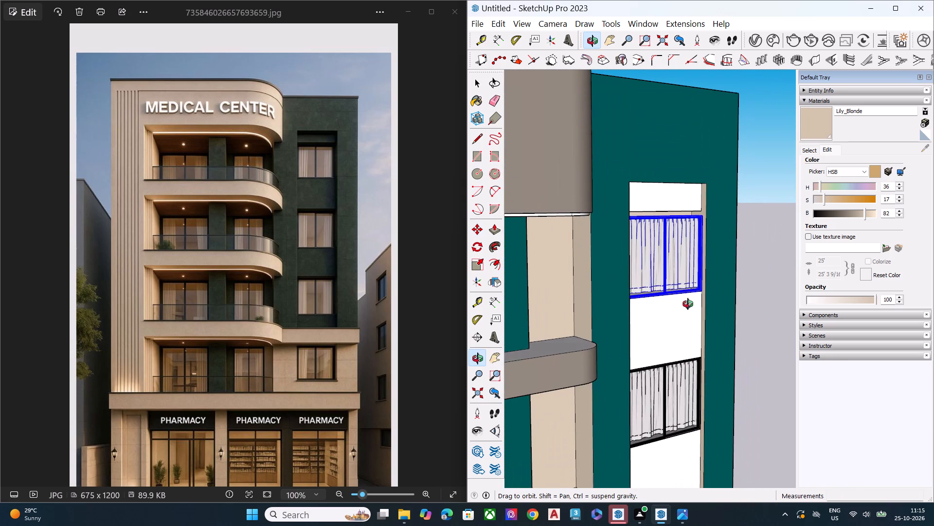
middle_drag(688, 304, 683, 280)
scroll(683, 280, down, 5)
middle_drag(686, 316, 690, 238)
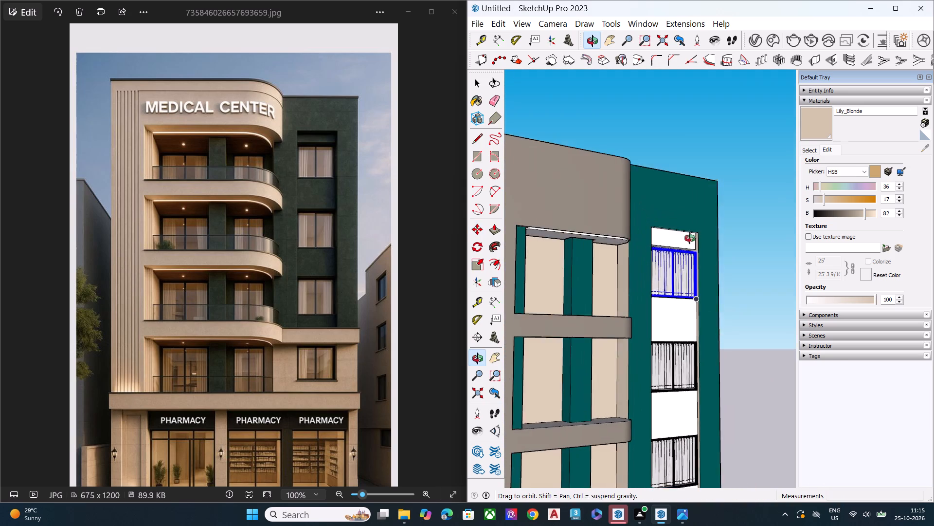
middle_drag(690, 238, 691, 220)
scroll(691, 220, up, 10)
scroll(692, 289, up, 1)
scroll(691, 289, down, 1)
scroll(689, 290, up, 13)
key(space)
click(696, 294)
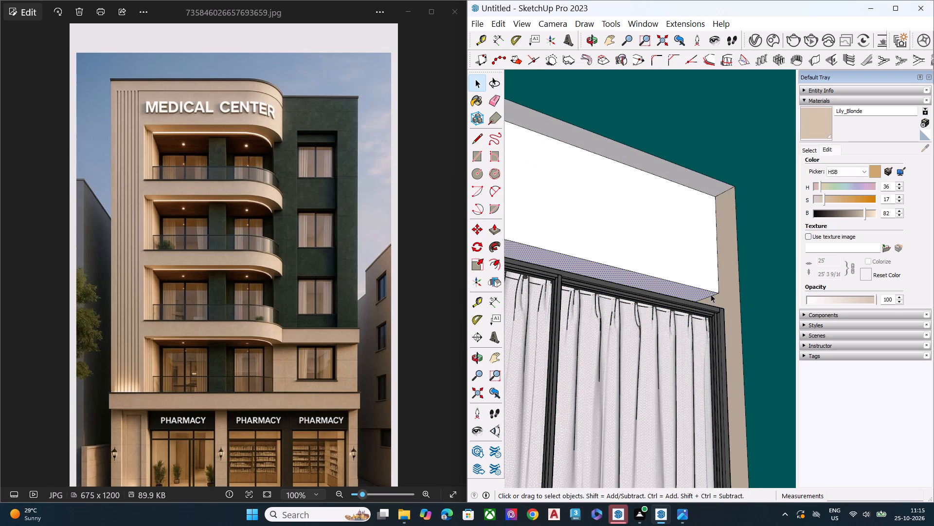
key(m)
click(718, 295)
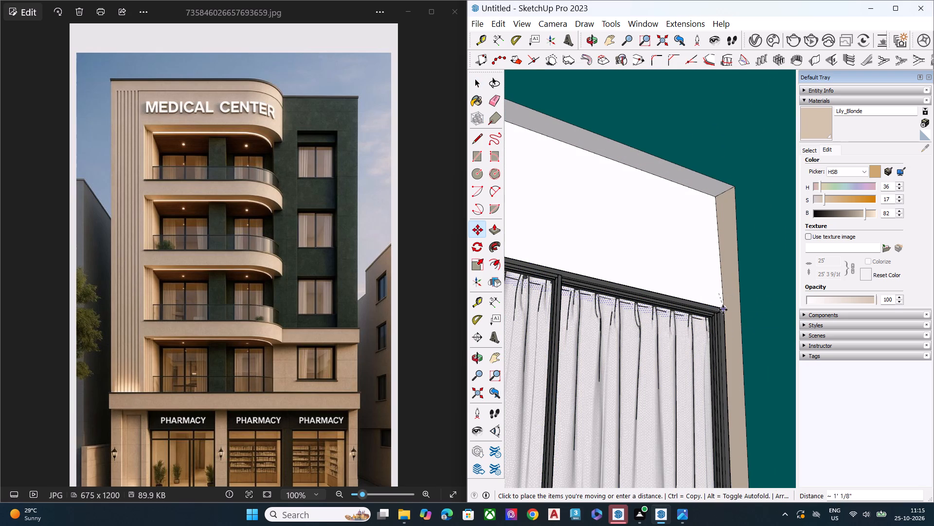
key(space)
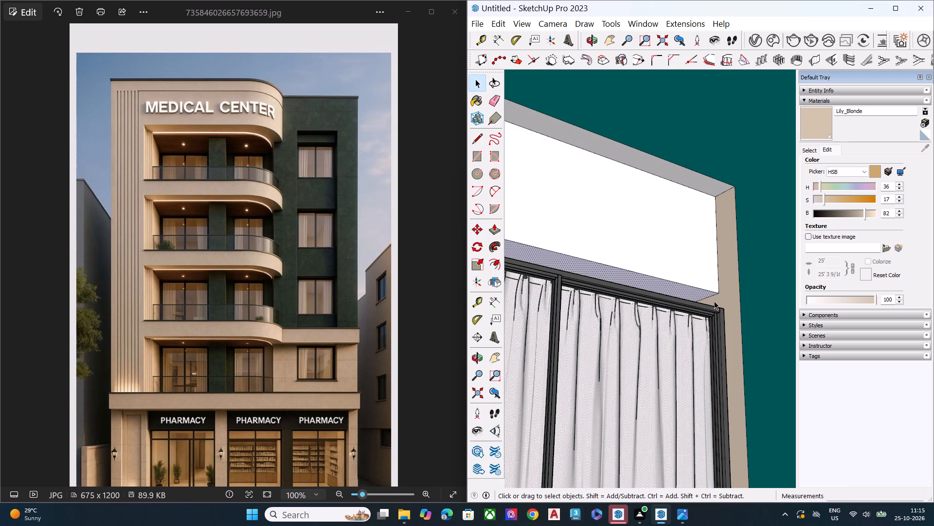
Push/Pull the underside of the topmost white panel down 11 3/8" to the top of the window frame.
key(p)
click(714, 289)
click(713, 305)
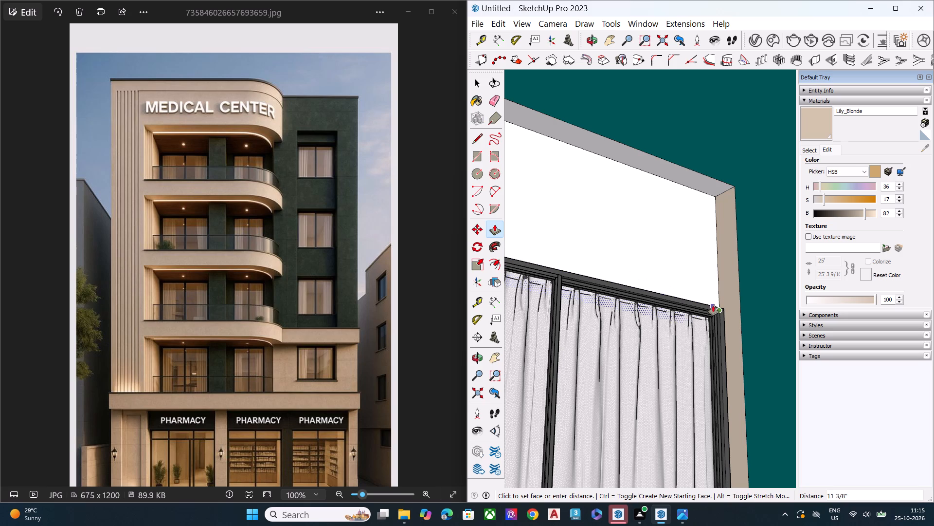
key(space)
Push/Pull the front face of the topmost white panel out about 2 15/16", flush with the window frame.
scroll(710, 319, up, 1)
middle_drag(710, 323, 696, 525)
scroll(723, 332, up, 7)
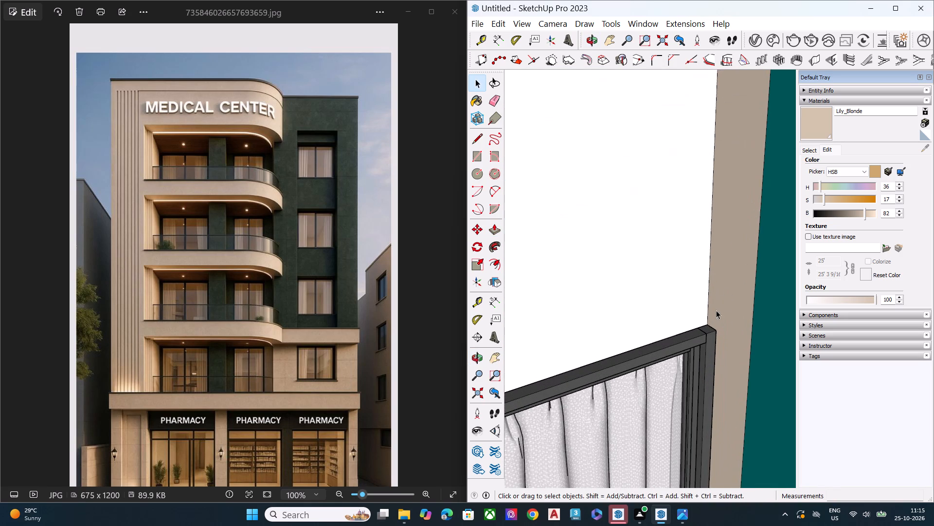
click(697, 316)
middle_drag(718, 284, 768, 239)
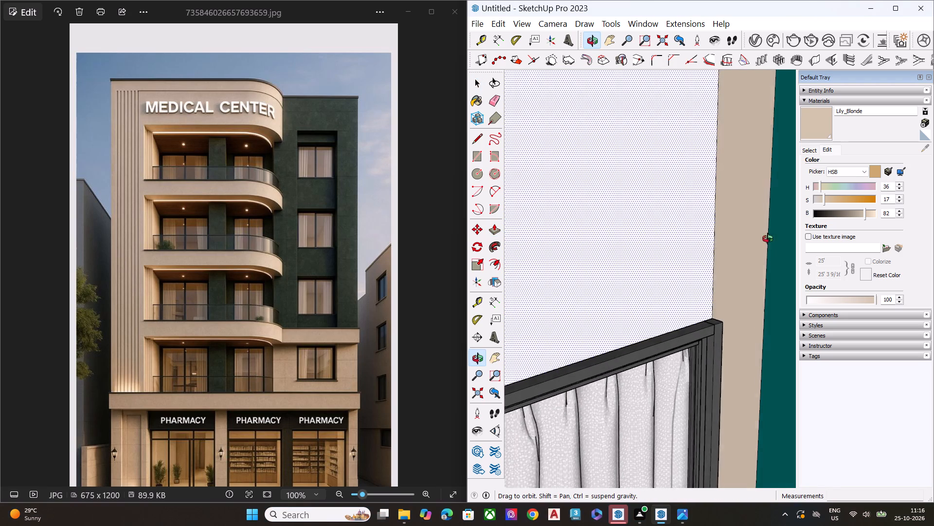
middle_drag(768, 239, 790, 222)
key(p)
click(689, 247)
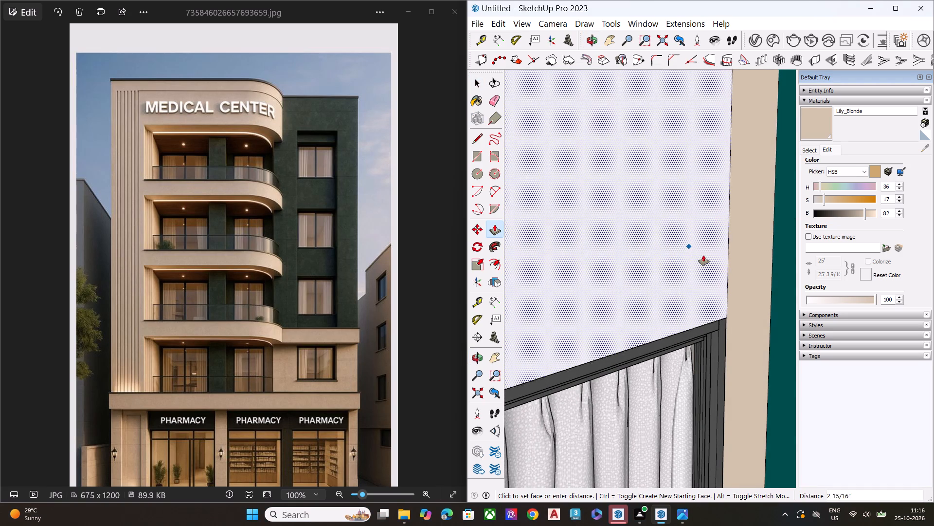
click(723, 361)
key(space)
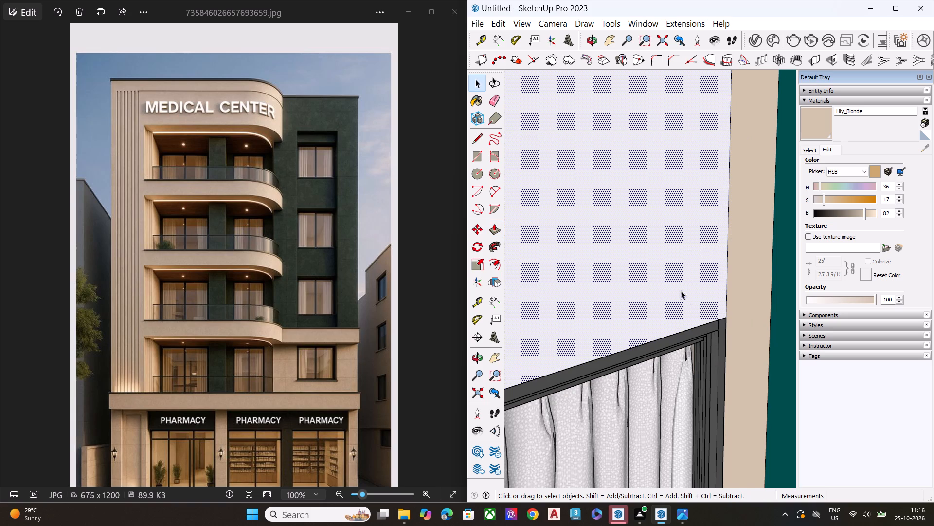
Examine the top window bay and the overall facade with the curtained windows stacked between the teal columns.
scroll(676, 290, down, 6)
scroll(650, 233, down, 5)
scroll(647, 232, up, 2)
scroll(647, 232, down, 2)
scroll(717, 240, down, 1)
scroll(708, 239, up, 2)
scroll(706, 239, down, 6)
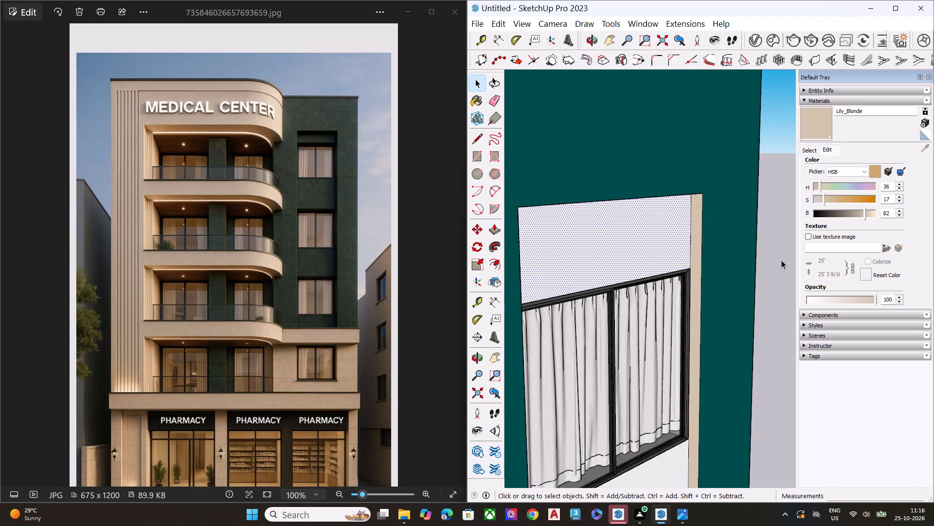
click(781, 260)
scroll(689, 209, down, 1)
scroll(689, 209, up, 2)
scroll(689, 209, down, 5)
middle_drag(684, 239, 552, 211)
middle_drag(671, 290, 586, 238)
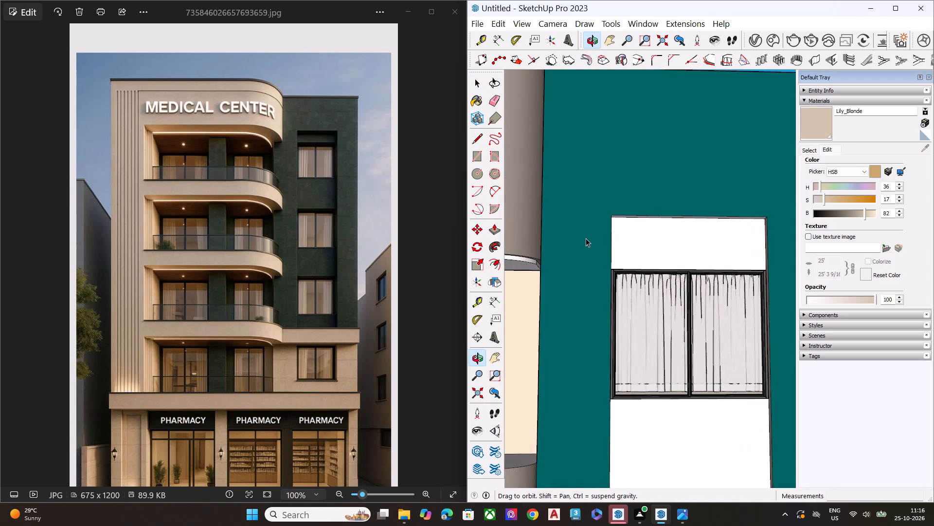
scroll(692, 206, down, 5)
scroll(773, 223, down, 9)
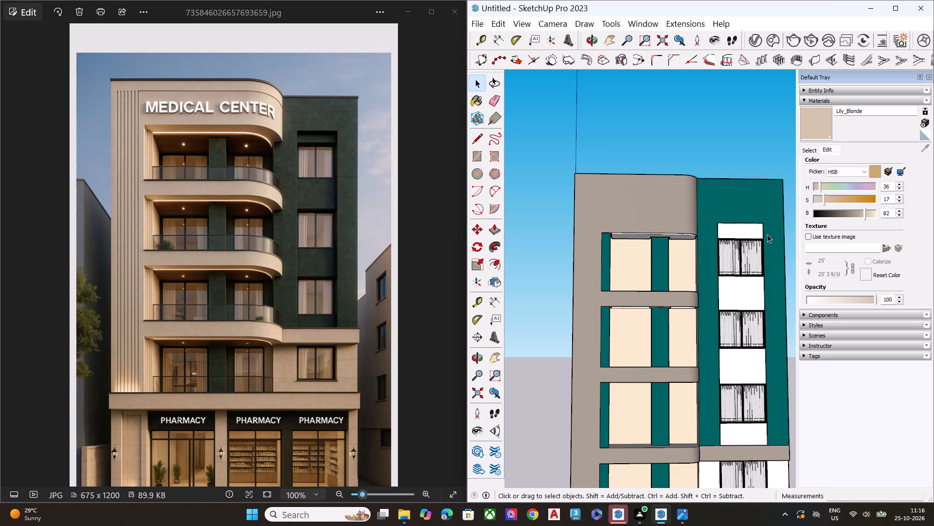
Examine the window bay and the overall facade from the front and from an angle against the reference image.
scroll(724, 242, down, 7)
scroll(709, 305, up, 2)
scroll(709, 309, down, 1)
scroll(709, 309, up, 2)
scroll(709, 314, down, 1)
scroll(709, 315, up, 3)
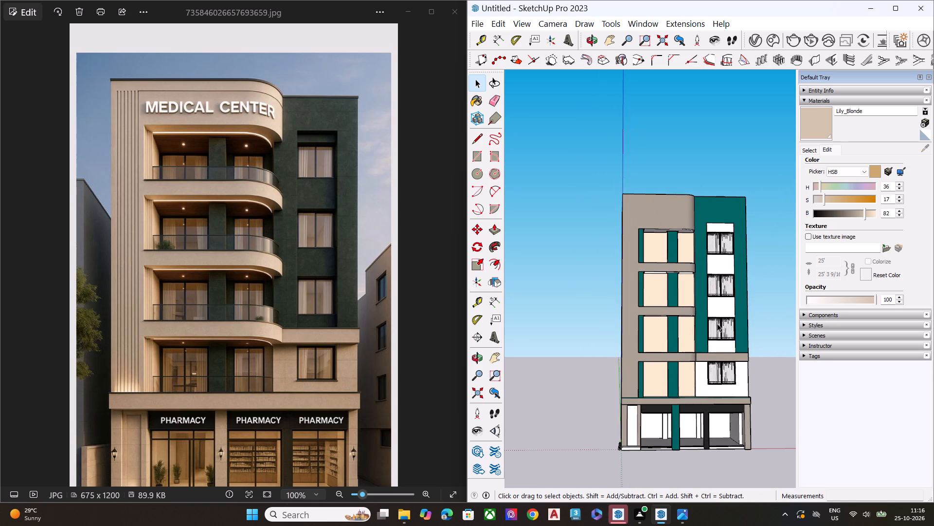
scroll(718, 340, up, 2)
scroll(718, 350, down, 2)
scroll(718, 352, up, 5)
scroll(718, 363, down, 1)
scroll(718, 363, up, 3)
scroll(722, 361, down, 1)
scroll(723, 361, up, 3)
scroll(723, 361, down, 2)
scroll(723, 361, up, 5)
middle_drag(708, 285, 703, 354)
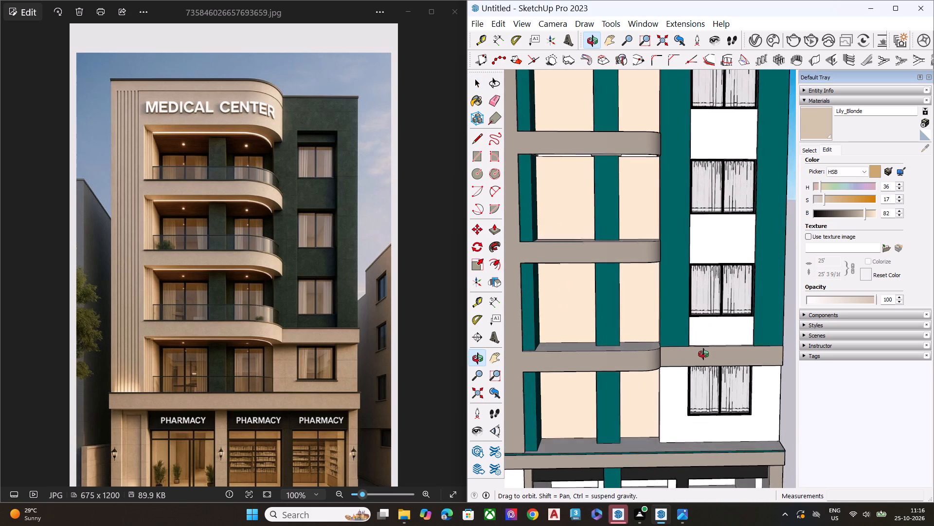
middle_drag(703, 354, 578, 356)
scroll(620, 262, down, 8)
middle_drag(688, 371, 660, 314)
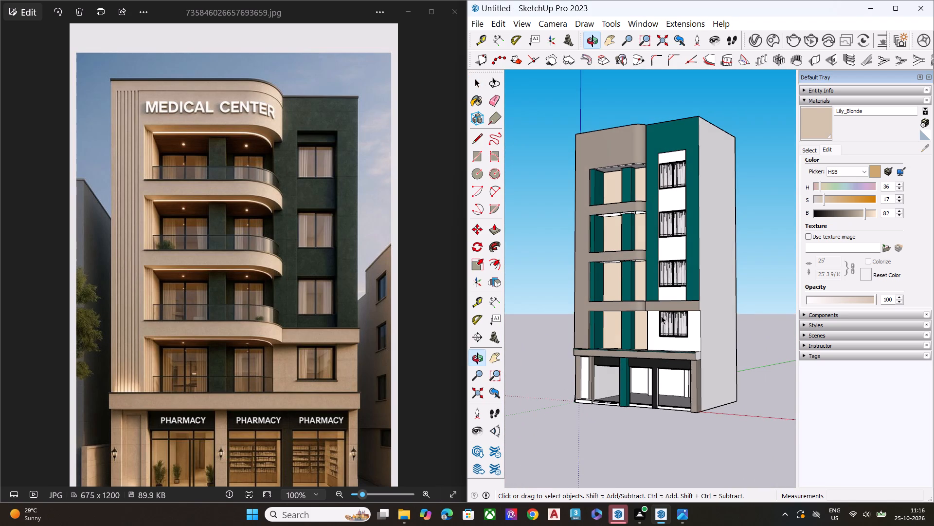
scroll(742, 222, up, 1)
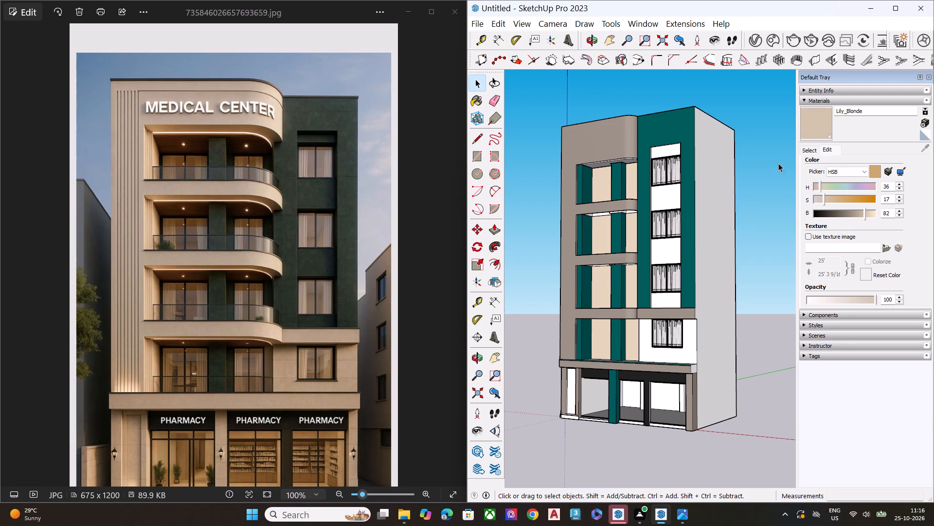
Paint the white wall around the lowest curtained window and the white panels between and above the upper windows with Lily_Blonde.
click(818, 125)
scroll(656, 393, up, 4)
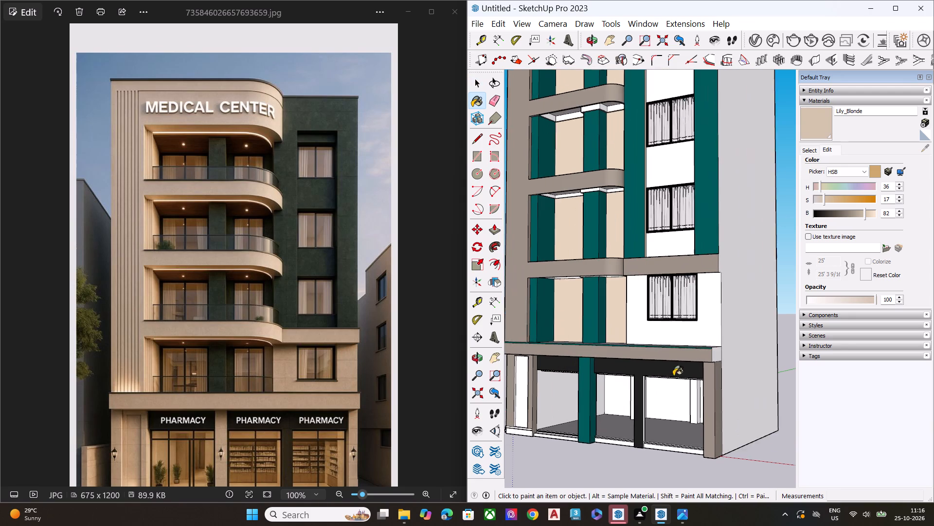
scroll(673, 376, up, 1)
click(699, 330)
click(661, 238)
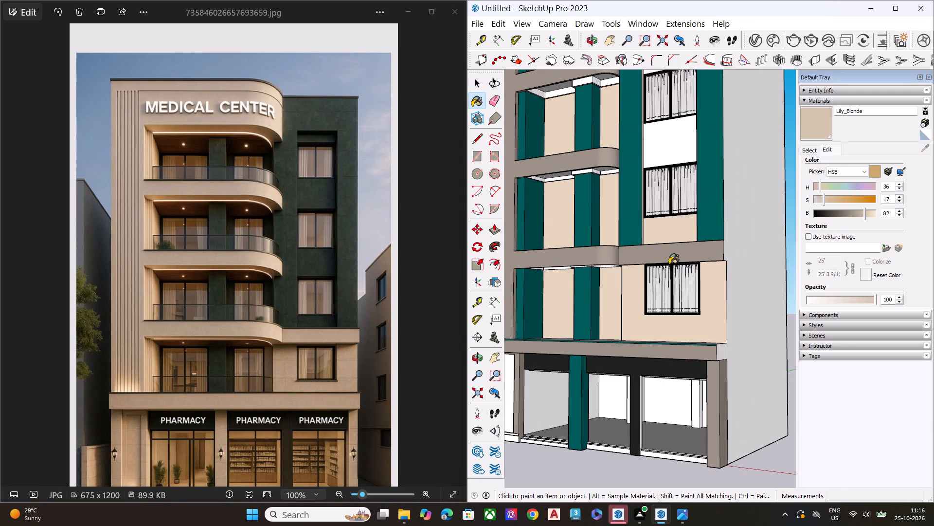
scroll(670, 297, down, 6)
scroll(667, 313, up, 1)
scroll(667, 314, down, 3)
middle_drag(643, 350, 828, 333)
scroll(748, 285, up, 4)
scroll(739, 278, down, 1)
scroll(739, 278, up, 3)
click(653, 170)
scroll(653, 353, down, 4)
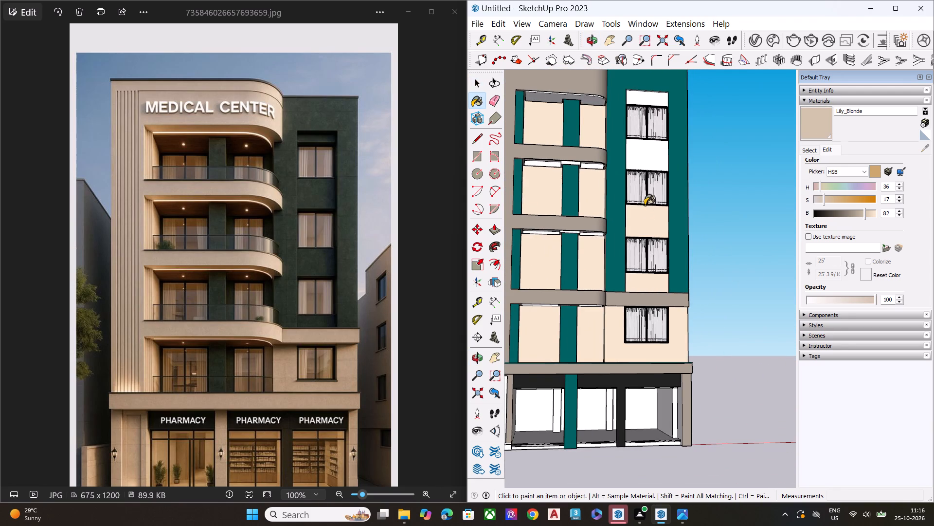
click(647, 161)
click(647, 99)
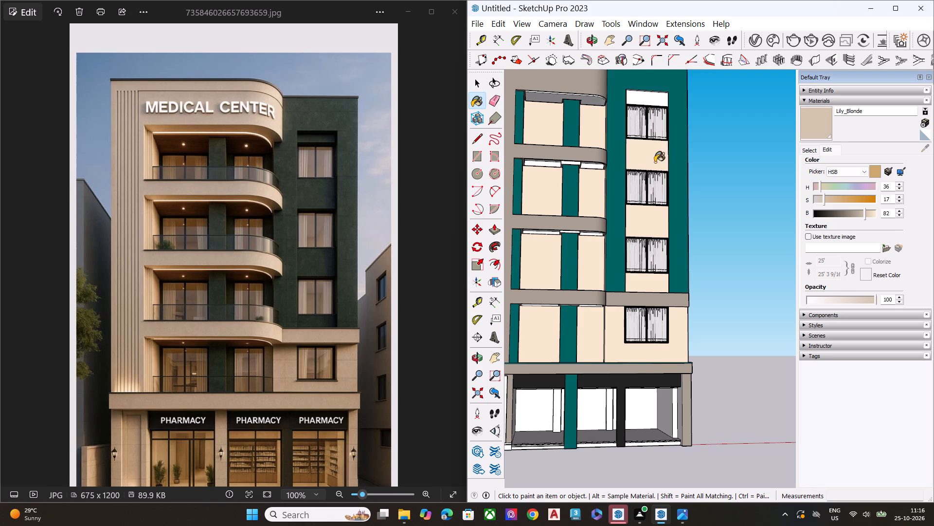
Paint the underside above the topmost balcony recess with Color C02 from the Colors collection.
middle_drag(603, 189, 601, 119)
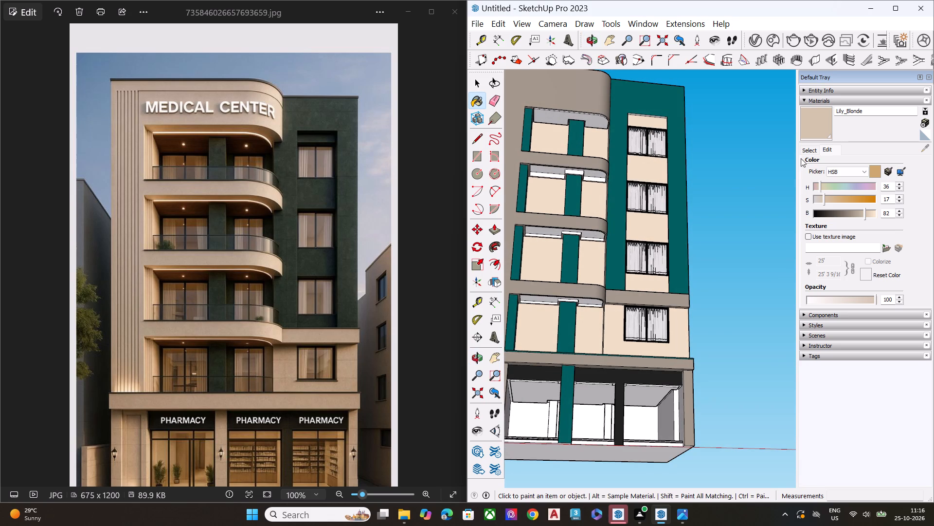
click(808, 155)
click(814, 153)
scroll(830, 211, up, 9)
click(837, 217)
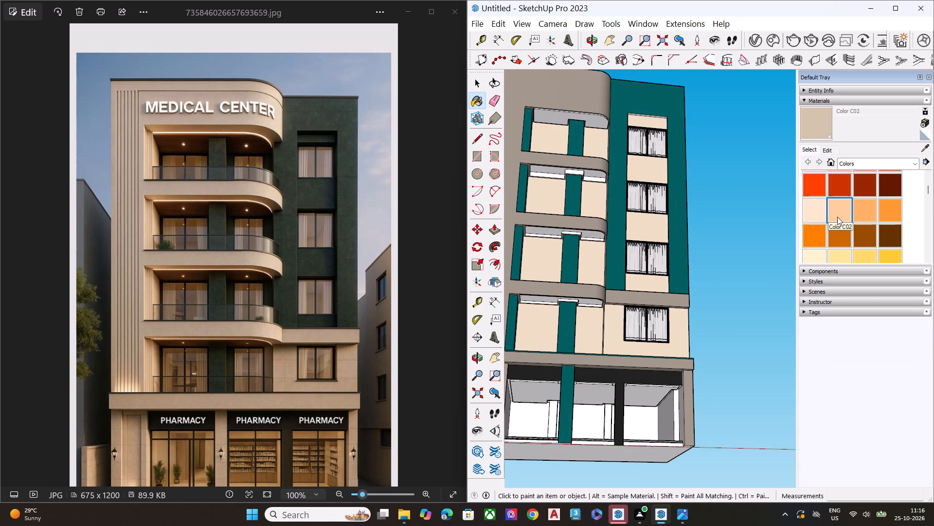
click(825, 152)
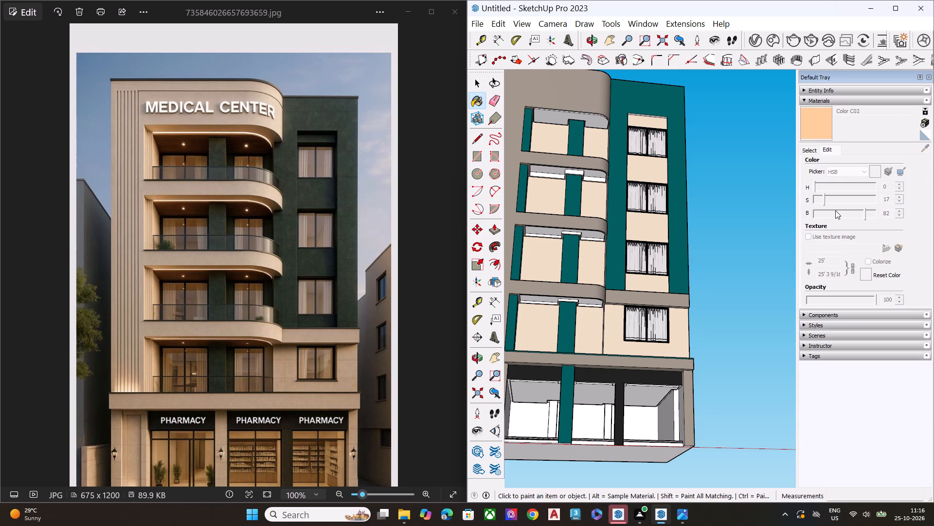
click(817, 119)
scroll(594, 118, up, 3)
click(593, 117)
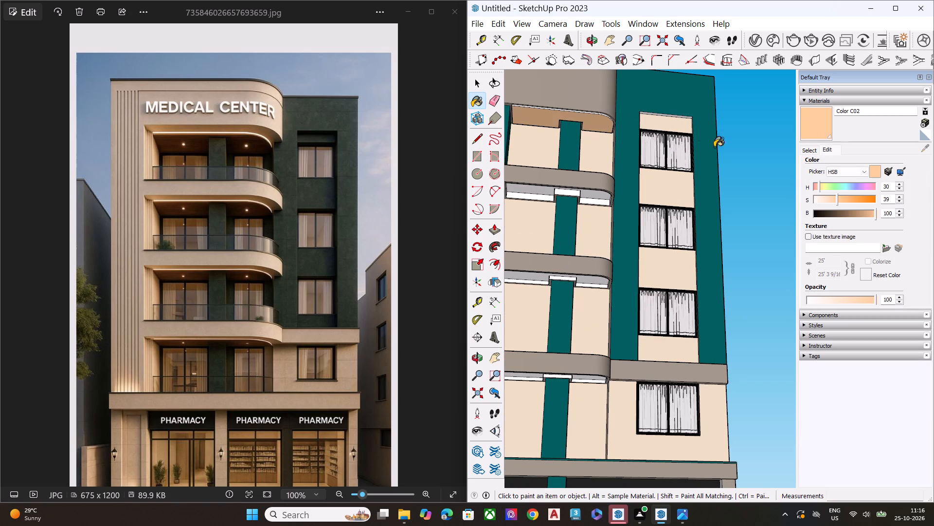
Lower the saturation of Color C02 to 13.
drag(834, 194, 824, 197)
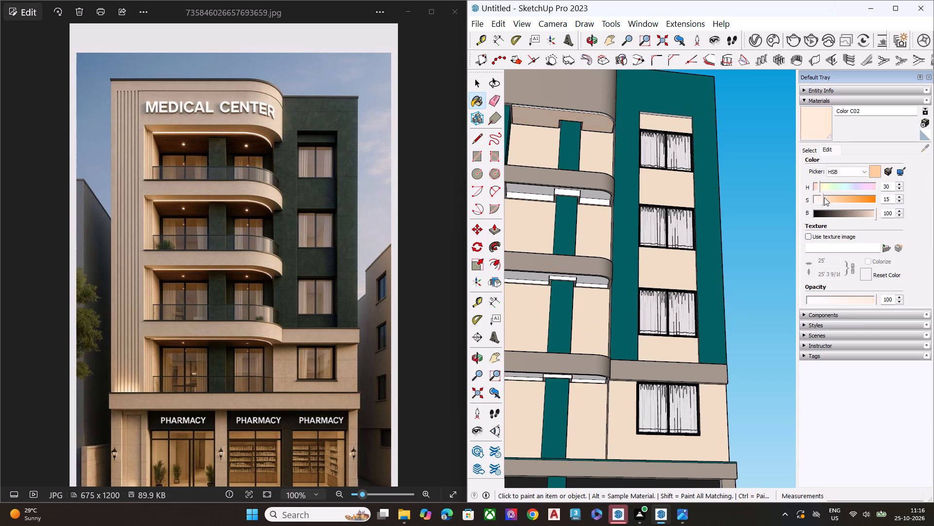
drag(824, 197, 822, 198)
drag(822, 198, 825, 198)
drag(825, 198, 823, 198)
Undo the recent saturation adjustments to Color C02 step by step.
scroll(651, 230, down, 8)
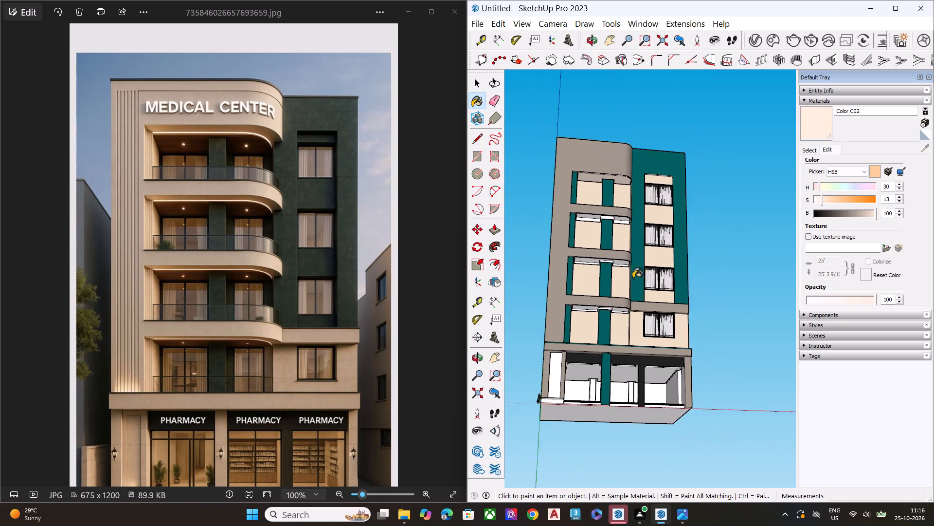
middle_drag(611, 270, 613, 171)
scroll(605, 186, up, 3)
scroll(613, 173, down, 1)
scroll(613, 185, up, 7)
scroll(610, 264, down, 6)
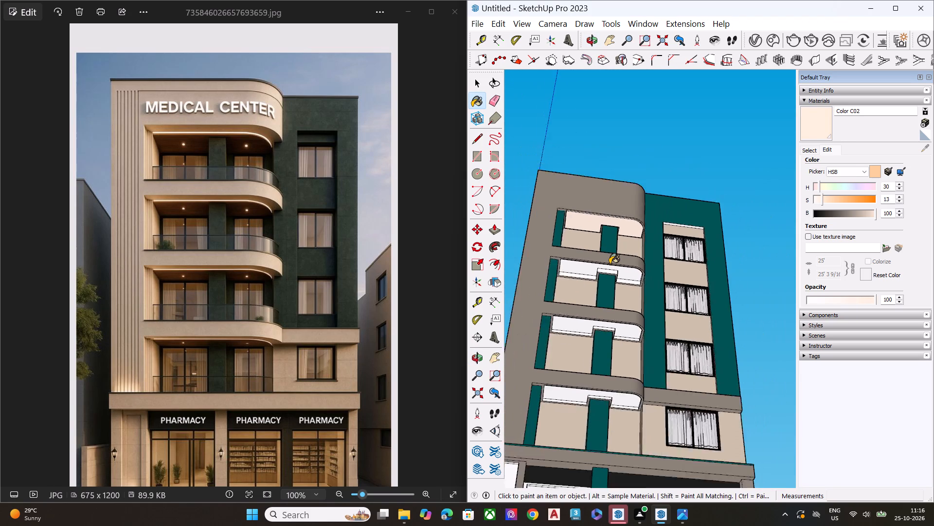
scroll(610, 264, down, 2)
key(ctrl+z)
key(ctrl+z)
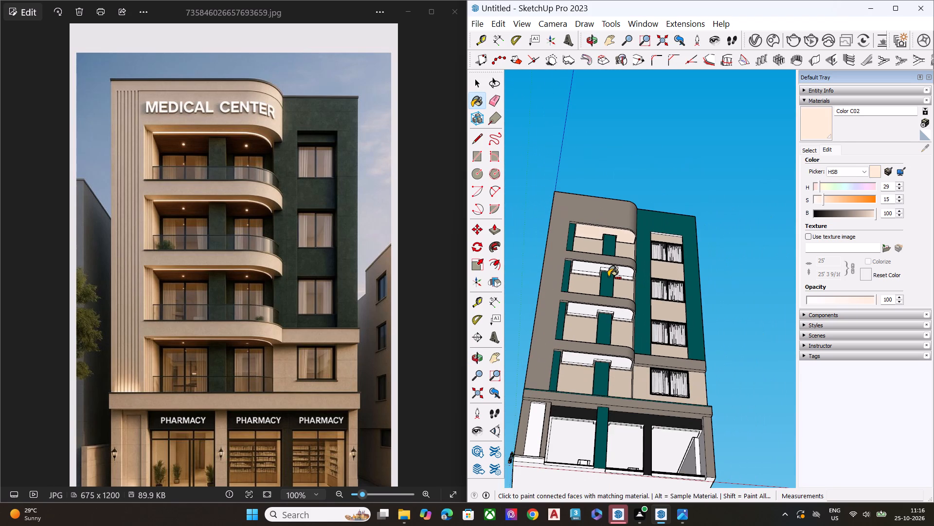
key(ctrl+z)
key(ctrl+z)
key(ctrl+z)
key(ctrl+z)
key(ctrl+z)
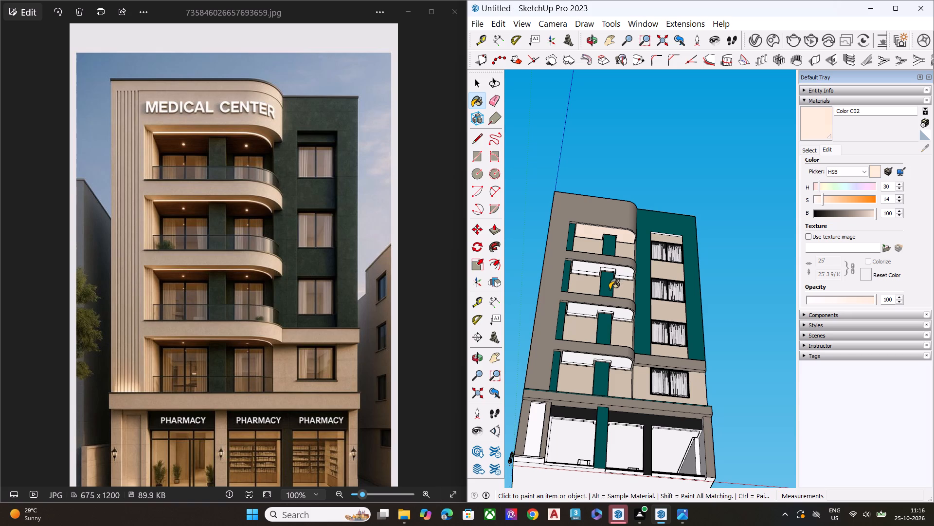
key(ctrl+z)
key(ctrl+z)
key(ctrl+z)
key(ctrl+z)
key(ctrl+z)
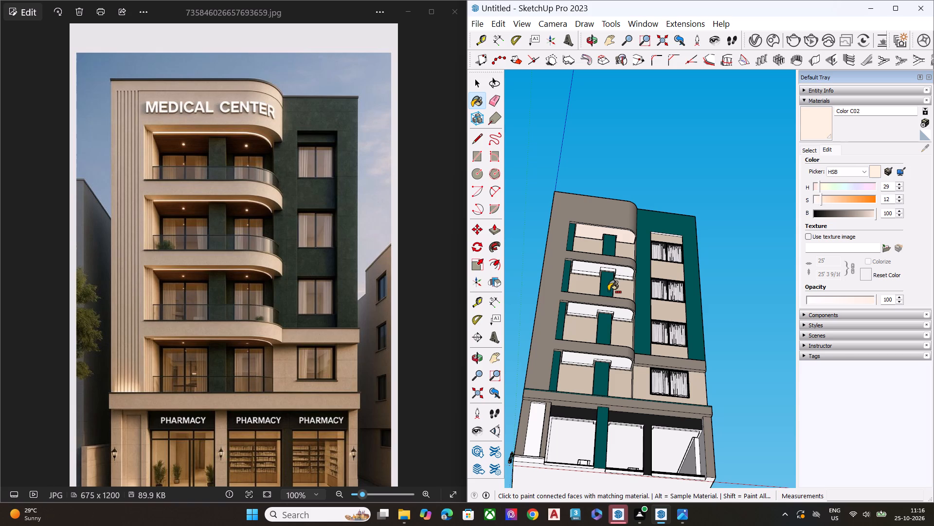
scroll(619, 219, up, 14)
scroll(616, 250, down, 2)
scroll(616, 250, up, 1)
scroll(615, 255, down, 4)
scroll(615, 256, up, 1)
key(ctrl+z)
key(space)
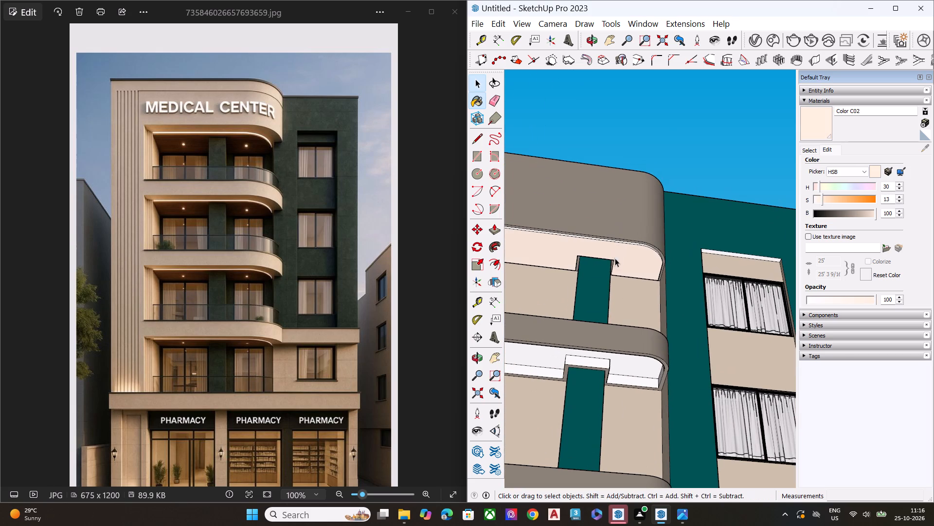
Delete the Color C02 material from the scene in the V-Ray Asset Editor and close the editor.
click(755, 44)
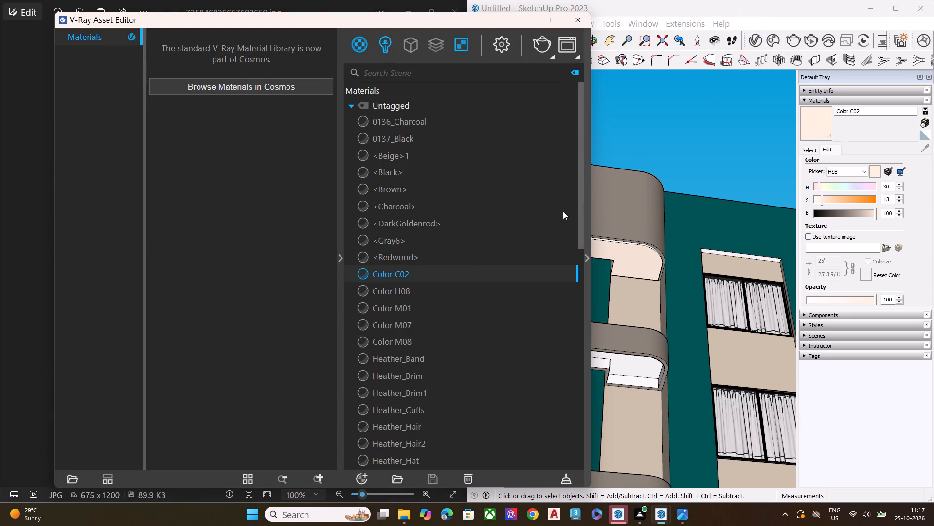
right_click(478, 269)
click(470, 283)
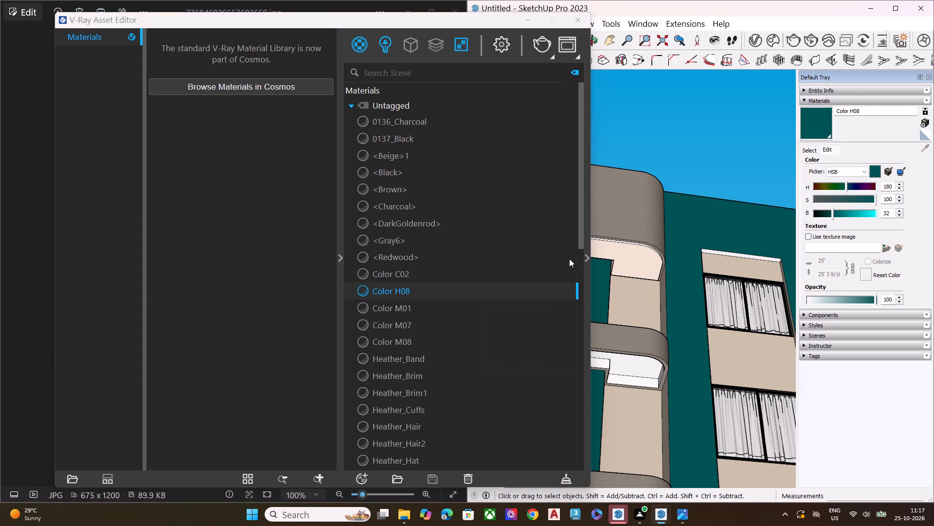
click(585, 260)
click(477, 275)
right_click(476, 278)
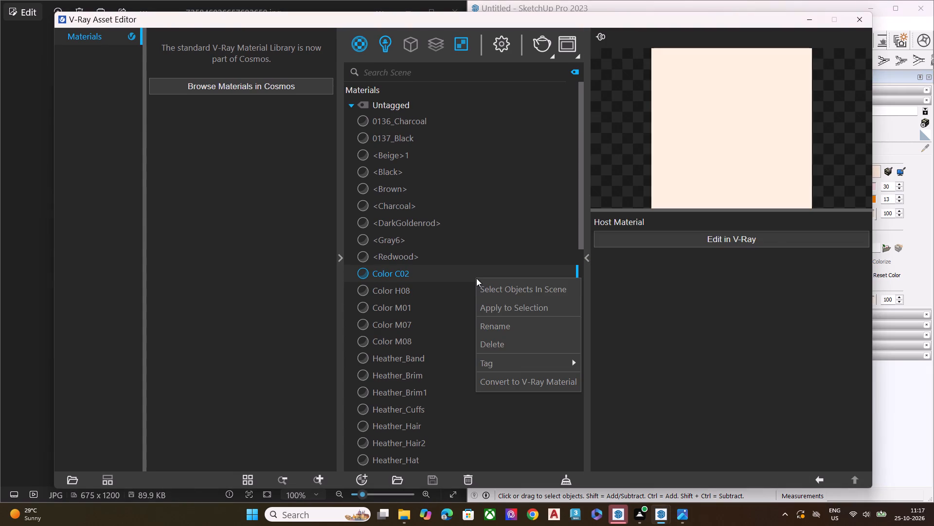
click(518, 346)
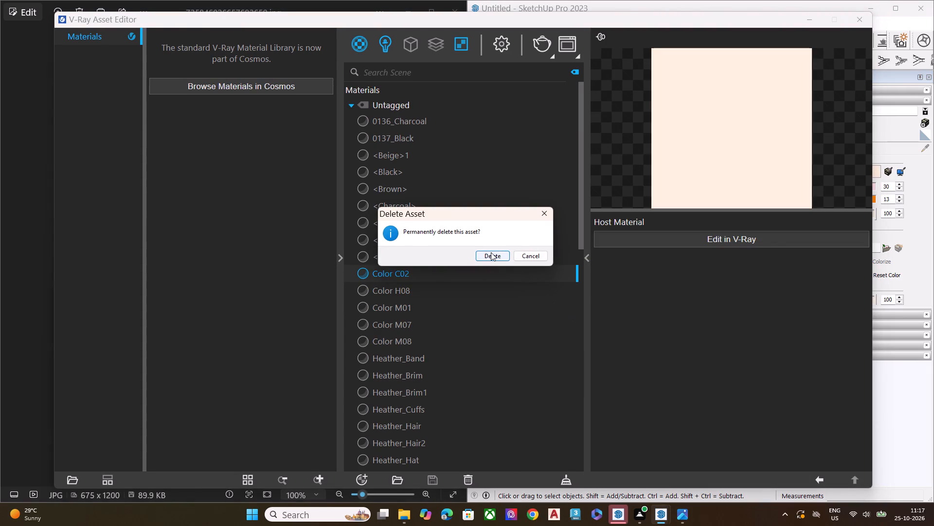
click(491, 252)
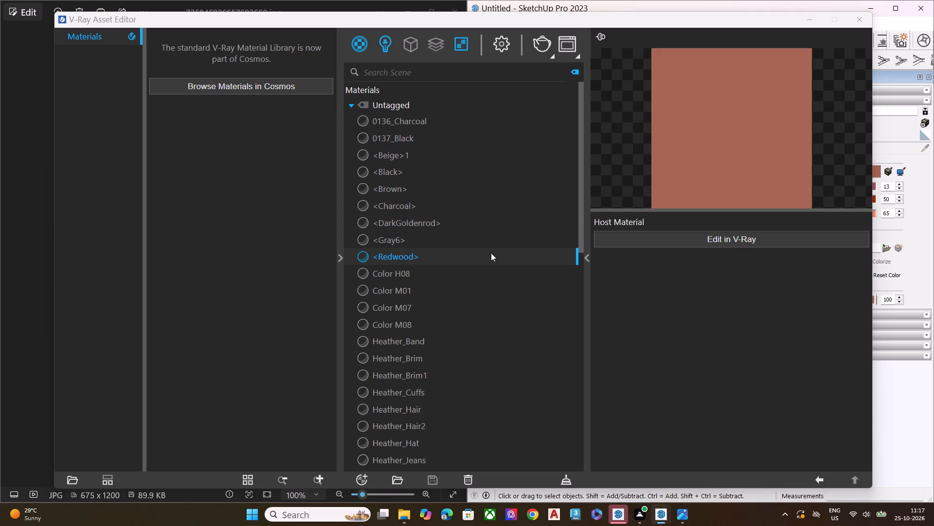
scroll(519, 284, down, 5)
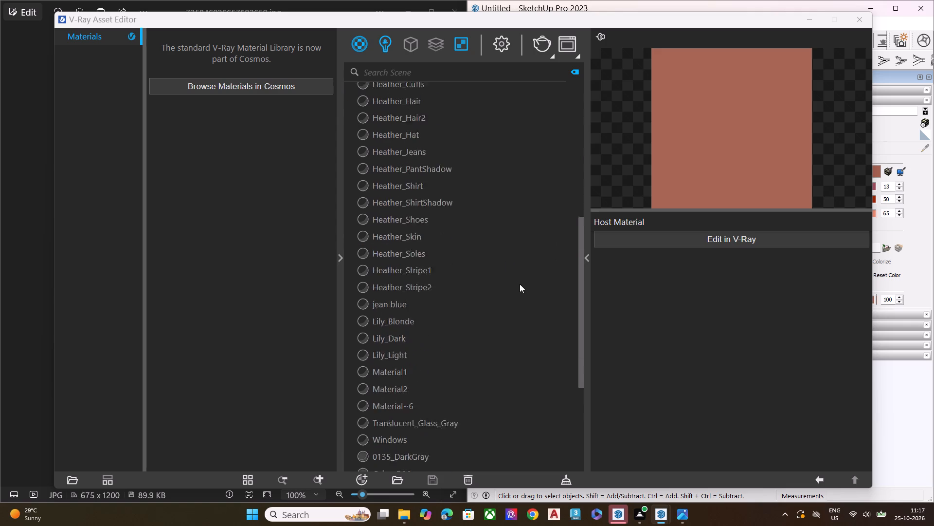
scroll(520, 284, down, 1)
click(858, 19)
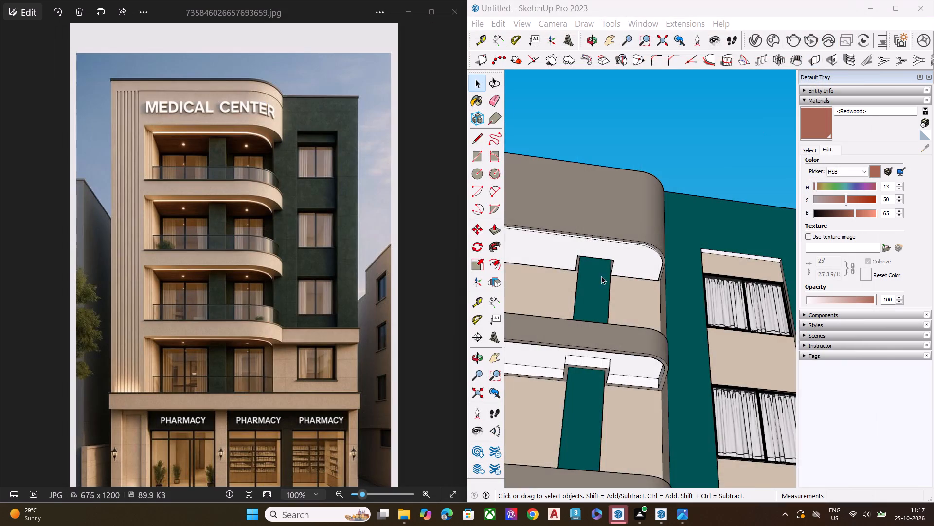
Examine the whole building from below and from the front with the repainted wall panels.
scroll(597, 282, down, 2)
scroll(597, 282, up, 1)
scroll(597, 282, down, 4)
scroll(645, 257, down, 16)
middle_drag(652, 281, 652, 354)
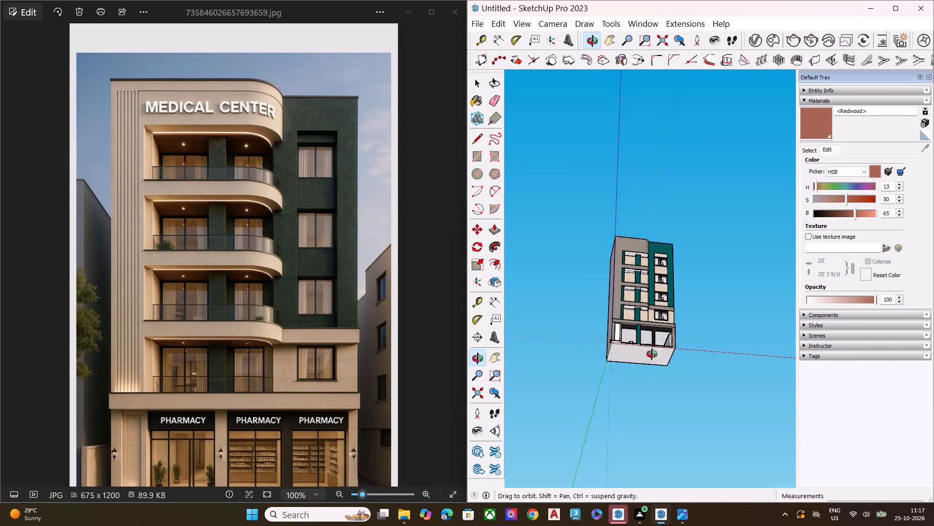
middle_drag(652, 354, 651, 444)
scroll(648, 366, up, 9)
middle_drag(611, 335, 736, 300)
scroll(736, 300, up, 7)
scroll(733, 306, down, 3)
scroll(730, 311, up, 1)
scroll(720, 327, down, 2)
Start saving the untitled model in the Documents folder and check the names of the existing elevation files there.
key(ctrl+s)
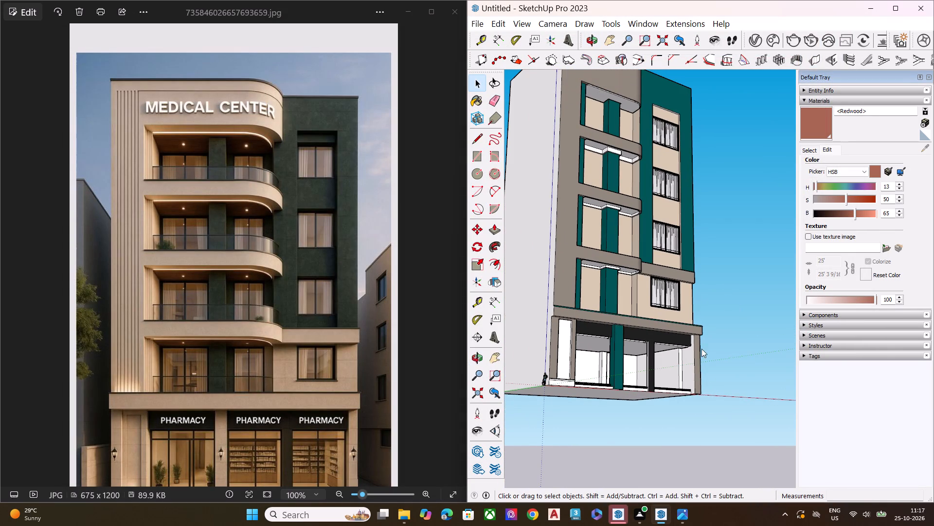
key(BackSpace)
key(BackSpace)
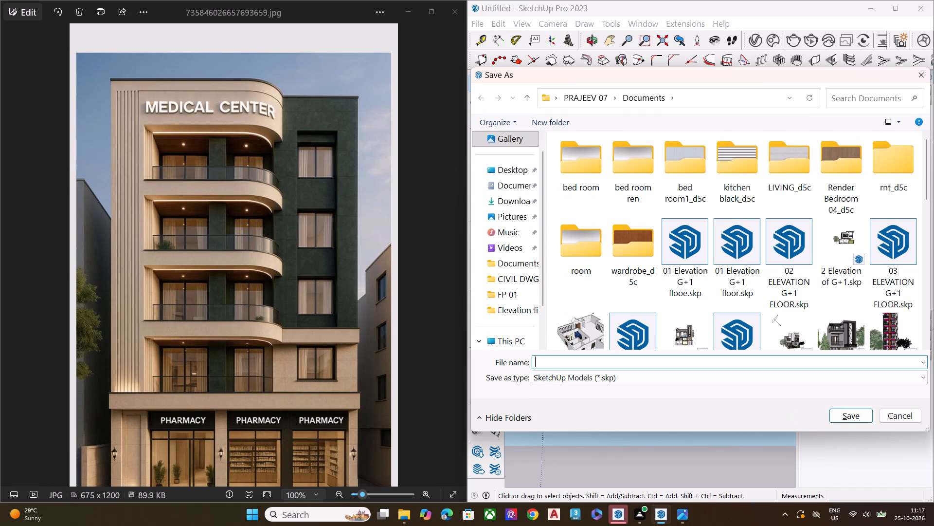
key(0)
key(6)
scroll(820, 295, down, 3)
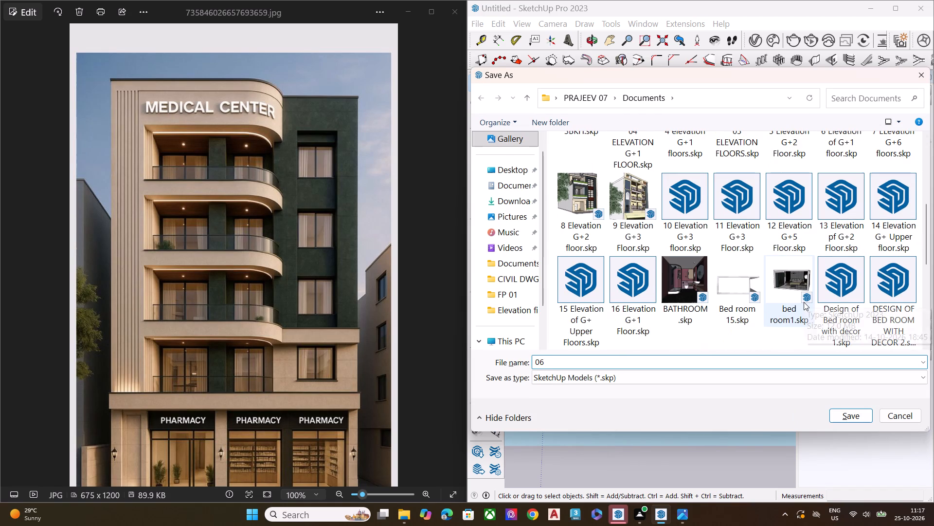
scroll(804, 302, down, 1)
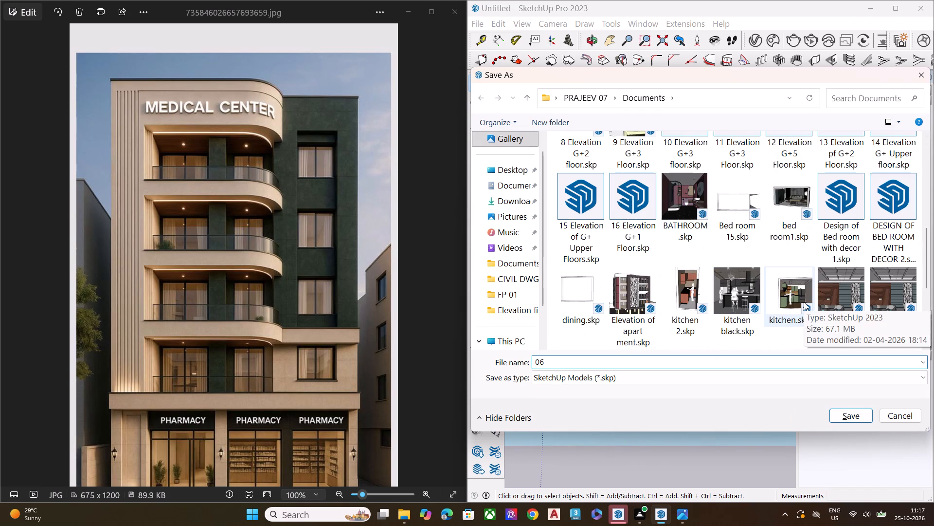
scroll(804, 302, down, 2)
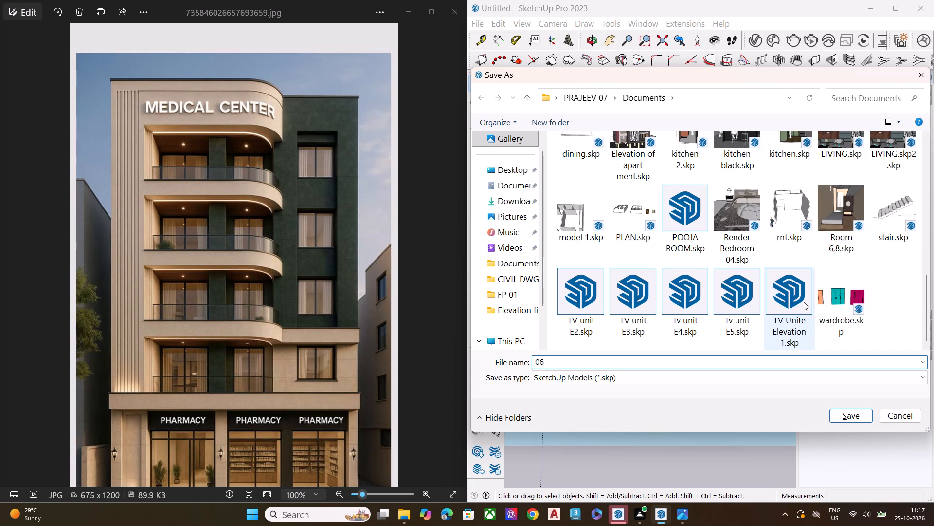
scroll(804, 302, down, 1)
scroll(796, 296, up, 3)
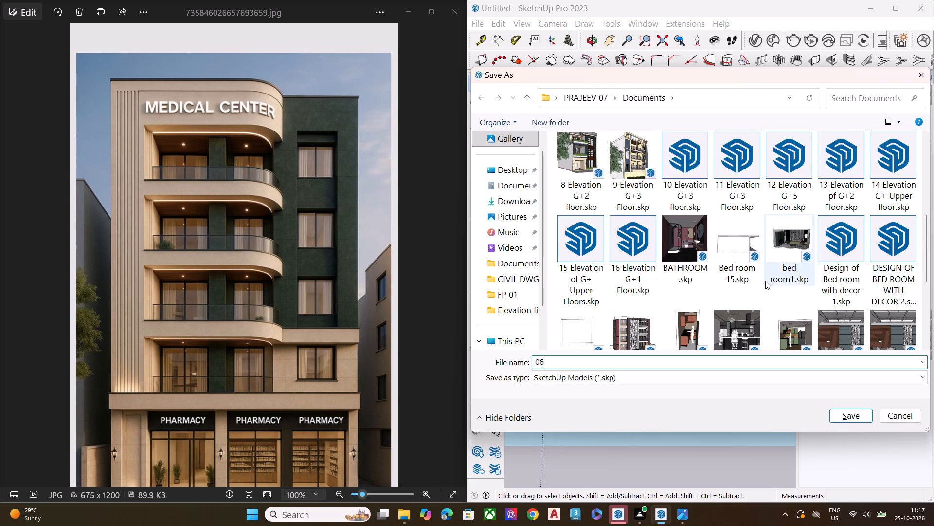
scroll(765, 281, up, 1)
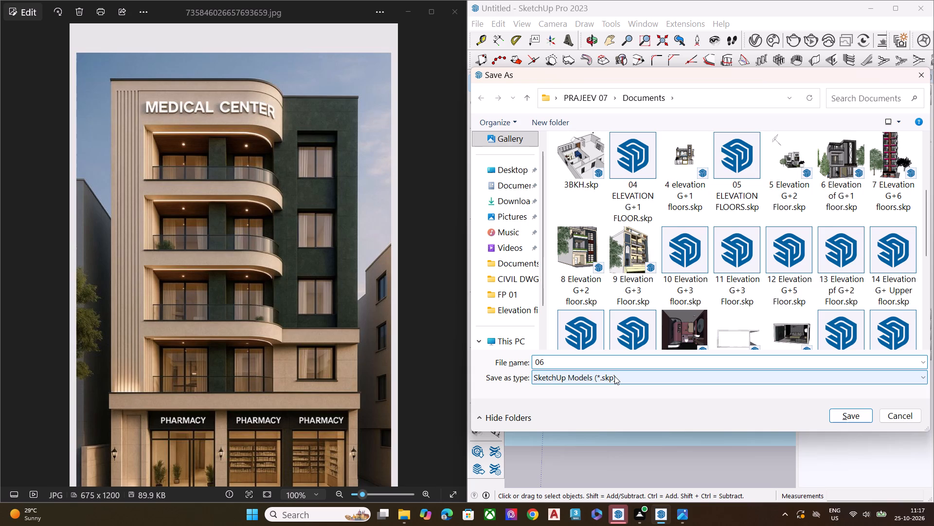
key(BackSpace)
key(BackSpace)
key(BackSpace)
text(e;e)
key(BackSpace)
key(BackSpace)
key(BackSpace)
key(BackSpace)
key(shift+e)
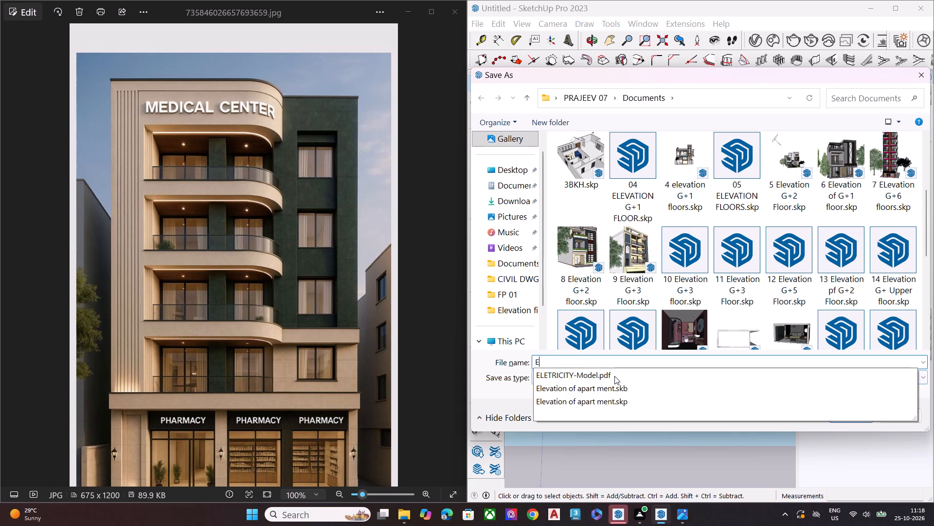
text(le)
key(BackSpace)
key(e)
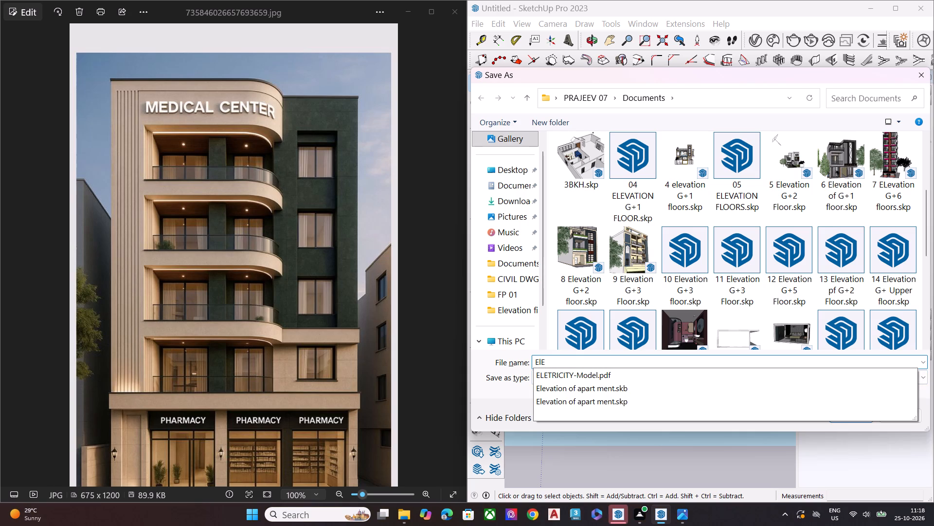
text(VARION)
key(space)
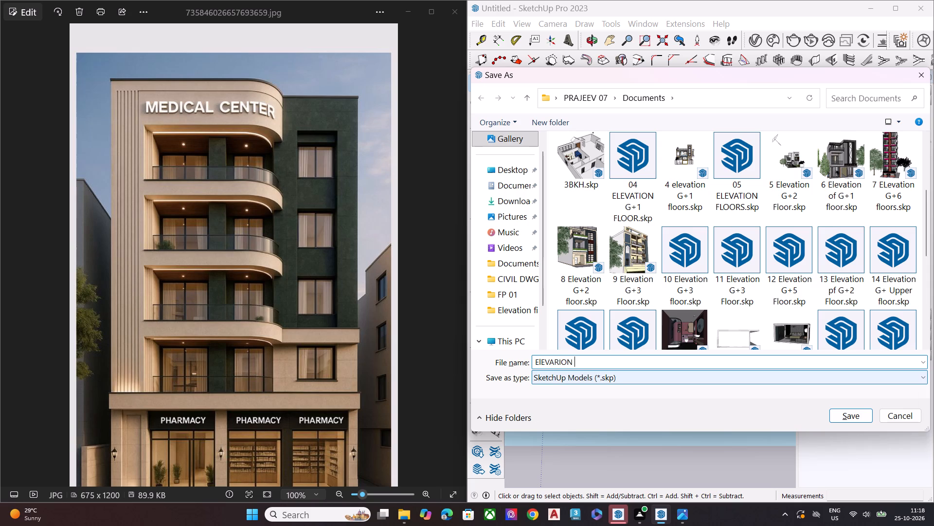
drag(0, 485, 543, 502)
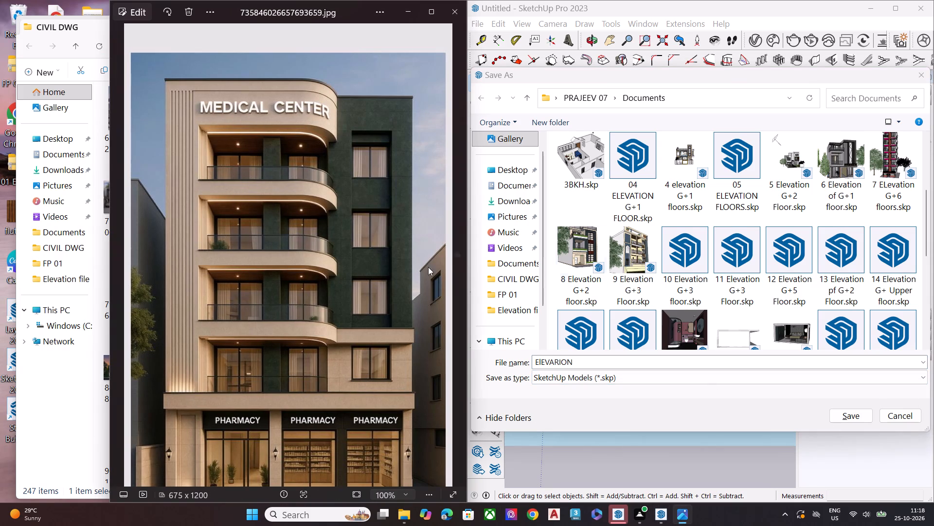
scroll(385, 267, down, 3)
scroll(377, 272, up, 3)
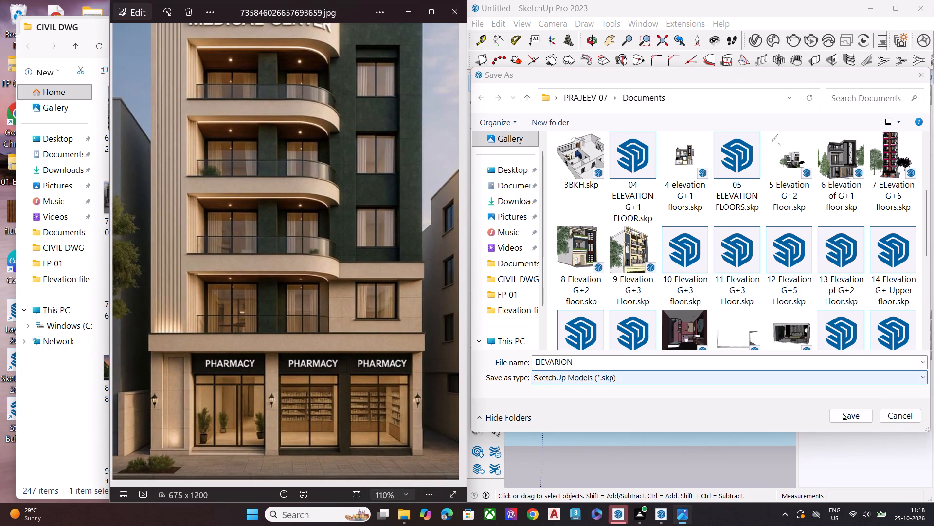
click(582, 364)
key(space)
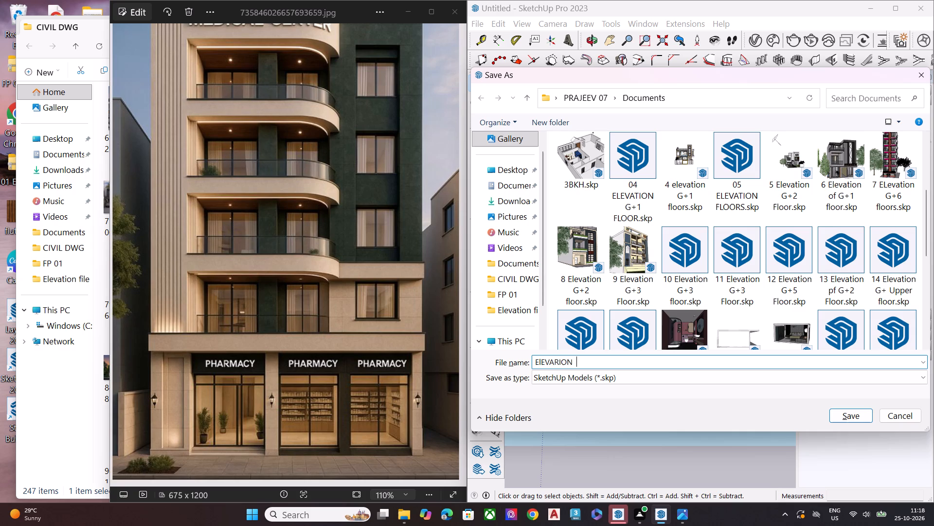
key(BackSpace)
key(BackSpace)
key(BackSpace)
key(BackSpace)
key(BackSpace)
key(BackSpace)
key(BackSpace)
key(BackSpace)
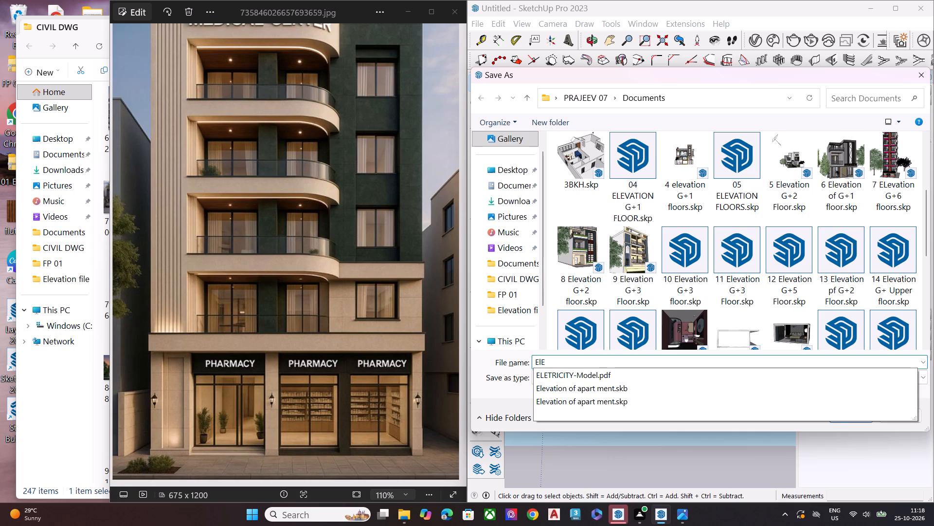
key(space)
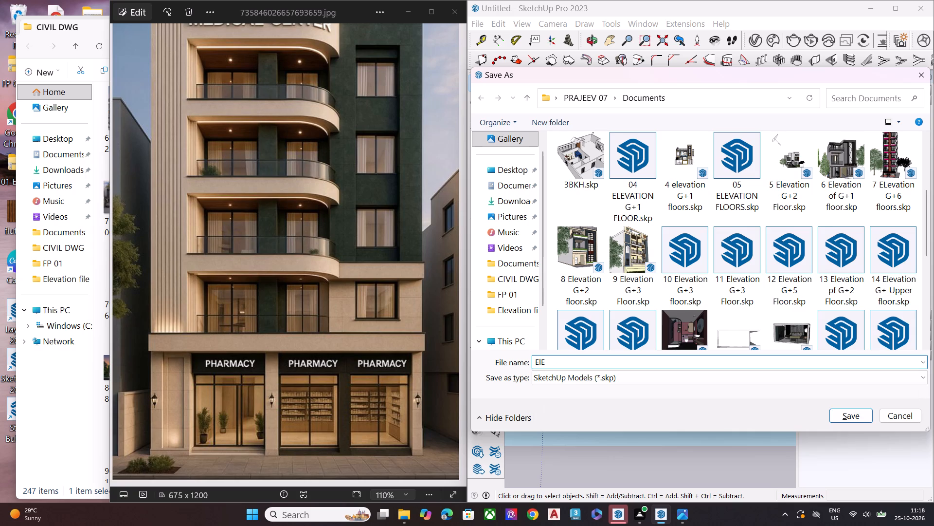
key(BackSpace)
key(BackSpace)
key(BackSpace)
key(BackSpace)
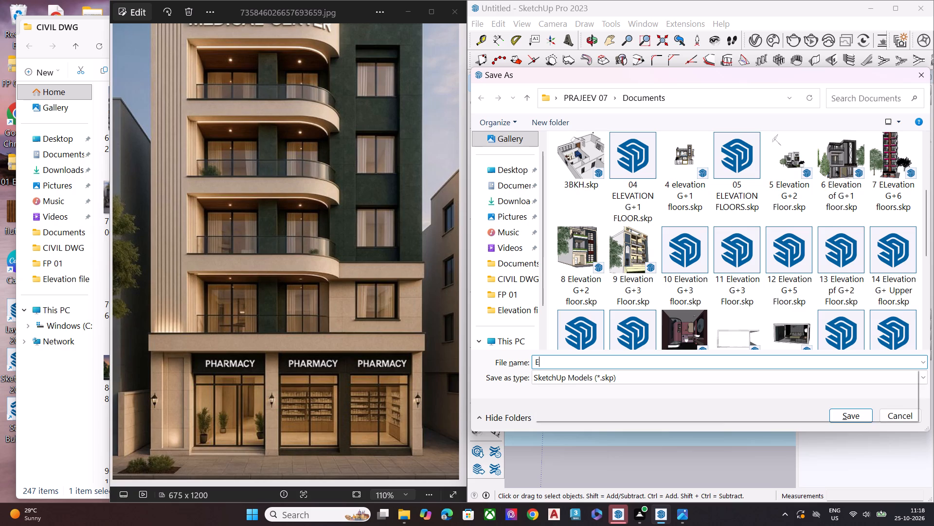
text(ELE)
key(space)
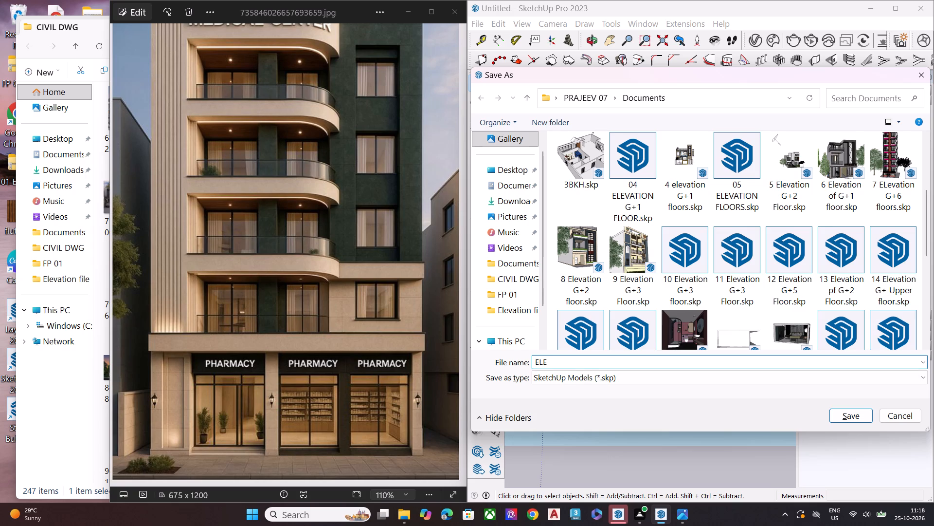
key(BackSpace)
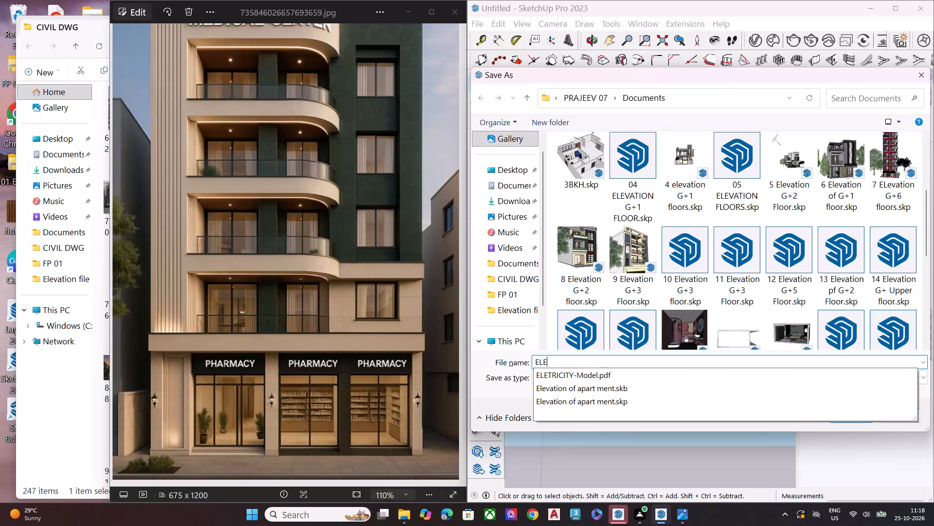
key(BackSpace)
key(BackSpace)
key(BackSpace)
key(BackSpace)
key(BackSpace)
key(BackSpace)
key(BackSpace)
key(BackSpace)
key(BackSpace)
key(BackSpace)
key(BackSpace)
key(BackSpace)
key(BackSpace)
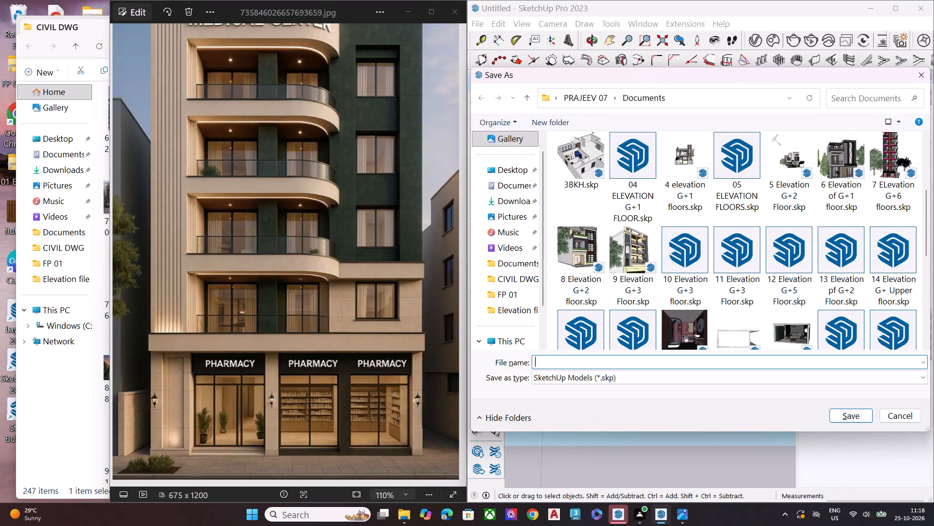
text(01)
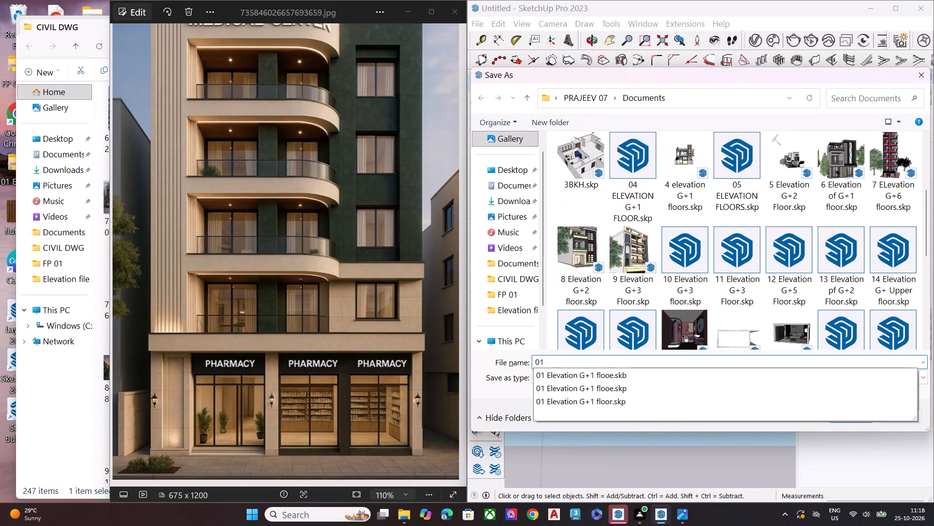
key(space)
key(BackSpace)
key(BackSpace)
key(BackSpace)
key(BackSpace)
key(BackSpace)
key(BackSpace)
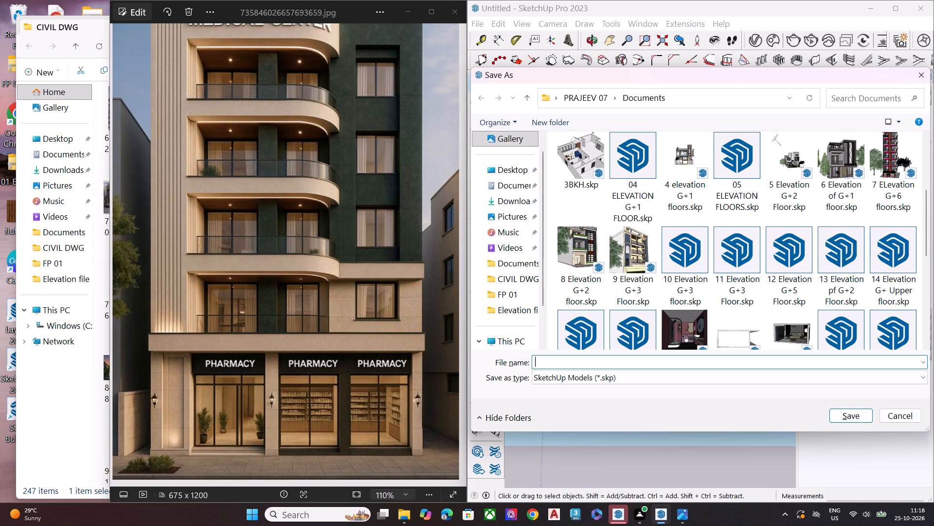
Save the model in the Documents folder as 06 ELEVATION G AND UPPER FLOOR.
key(0)
text(6)
key(space)
text(ELE)
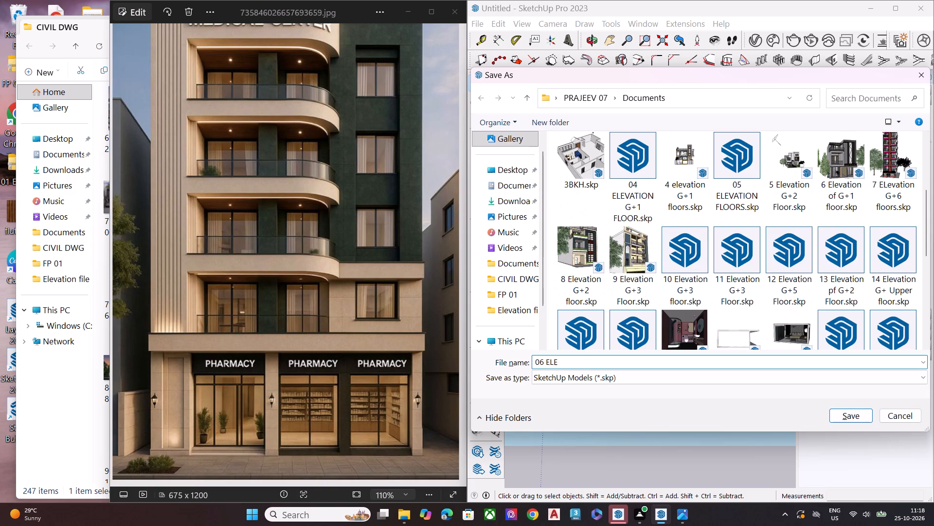
text(VATION)
key(space)
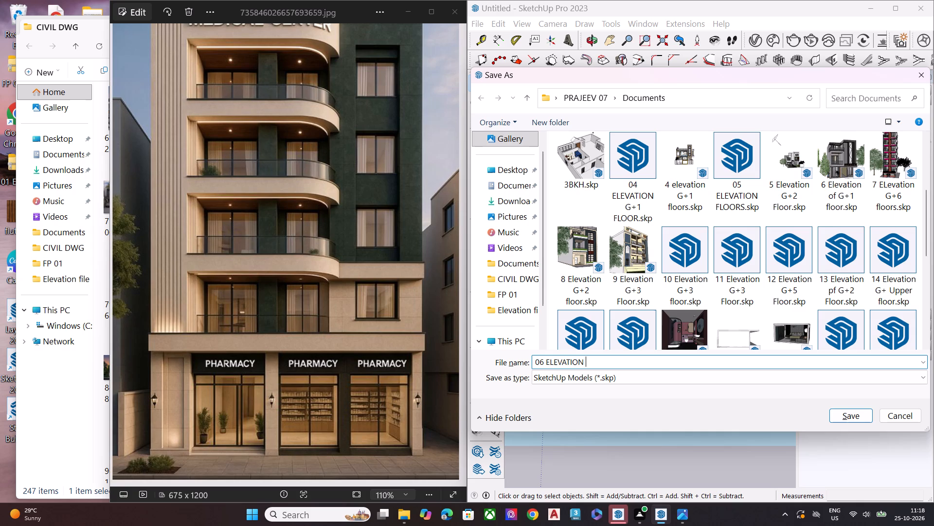
key(f)
key(BackSpace)
key(g)
key(space)
text(AND)
key(space)
text(UPPER FLOOR)
key(space)
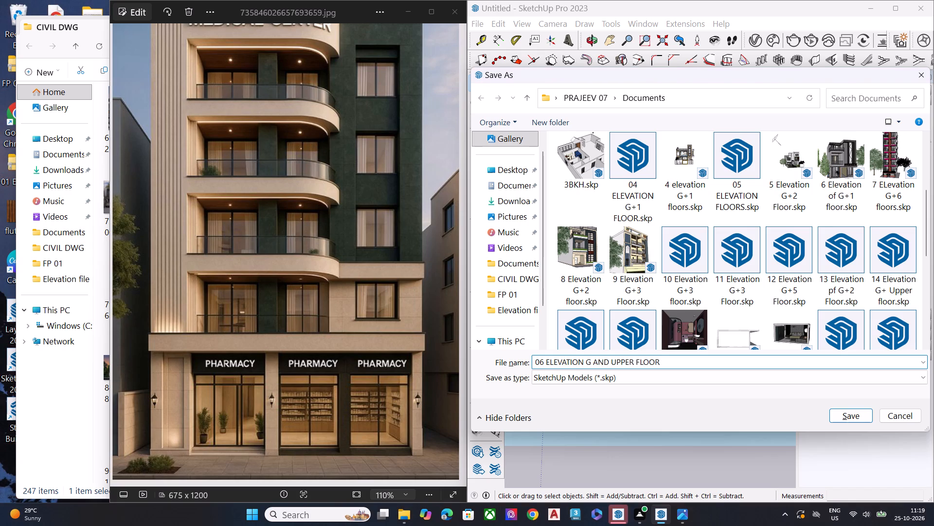
key(Return)
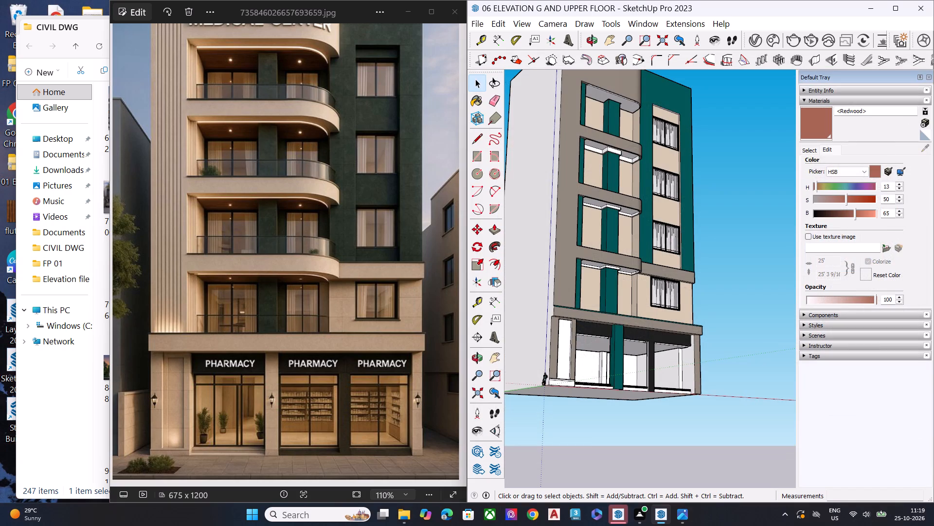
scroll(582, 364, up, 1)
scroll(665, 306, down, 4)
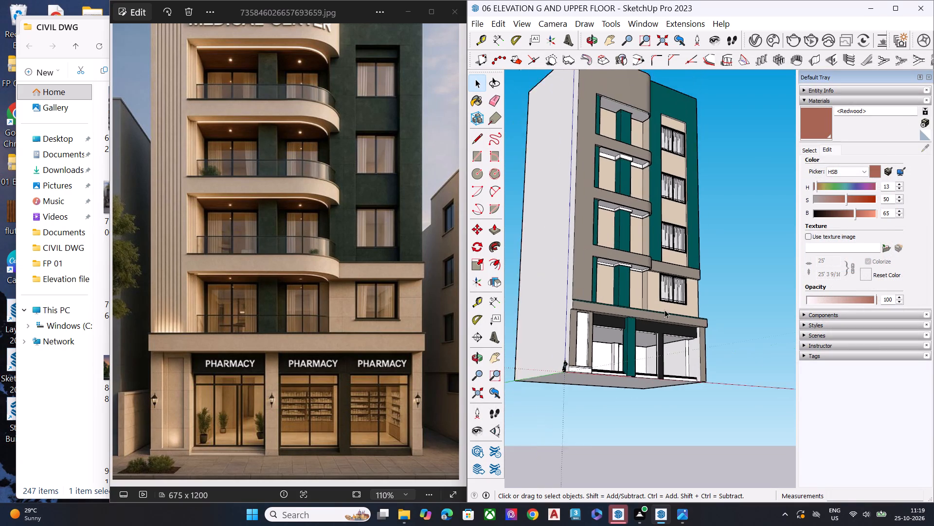
Paint the ceiling of the ground-floor shop space with the Color C02 material from the Colors collection.
scroll(665, 310, down, 3)
middle_drag(666, 358, 655, 305)
scroll(655, 319, up, 1)
scroll(655, 309, down, 1)
scroll(655, 304, up, 9)
middle_drag(649, 380, 664, 319)
scroll(663, 319, up, 3)
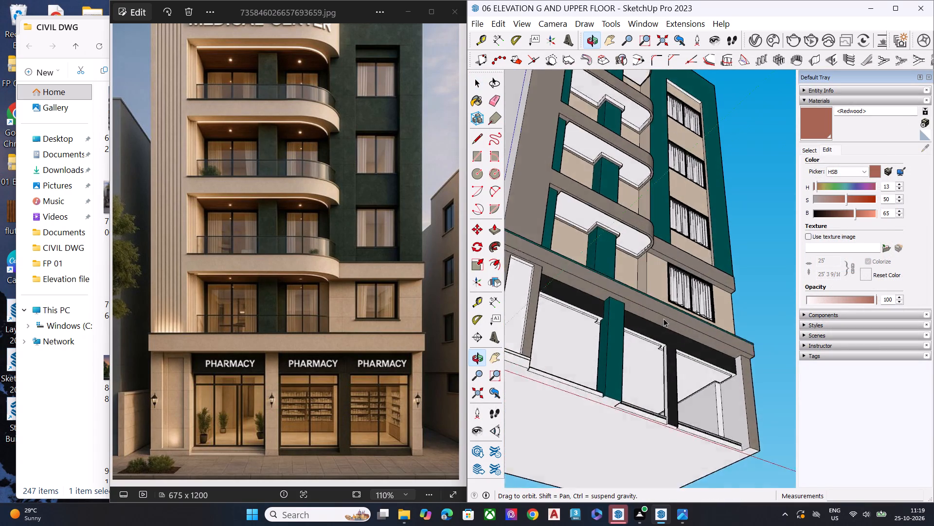
scroll(664, 319, up, 2)
scroll(664, 319, down, 1)
scroll(664, 319, up, 2)
scroll(665, 321, down, 1)
scroll(665, 328, up, 1)
scroll(654, 368, up, 3)
scroll(653, 367, down, 2)
scroll(652, 367, up, 5)
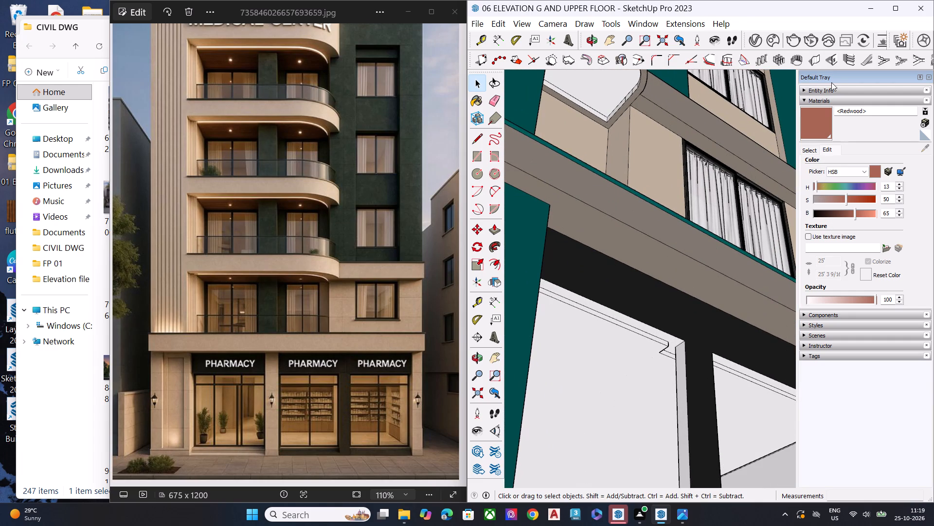
click(814, 148)
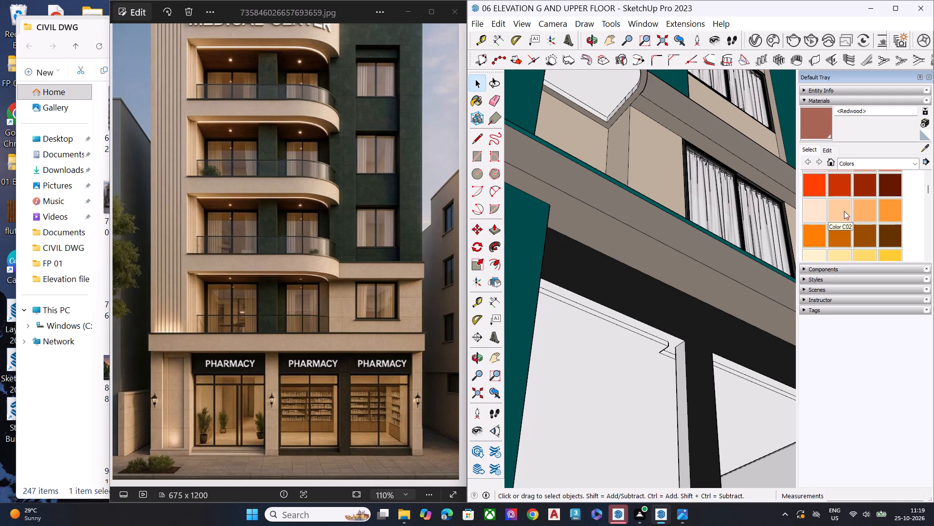
click(844, 211)
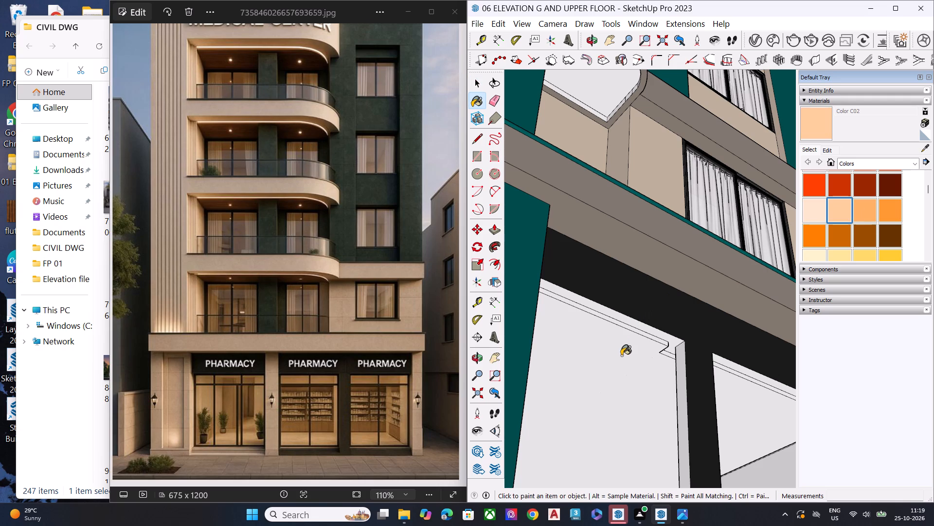
click(621, 356)
Set the saturation of the Color C02 material to 11 so the shop ceiling turns pale cream.
scroll(631, 340, down, 7)
scroll(631, 340, up, 1)
scroll(632, 340, down, 3)
middle_drag(650, 343, 484, 447)
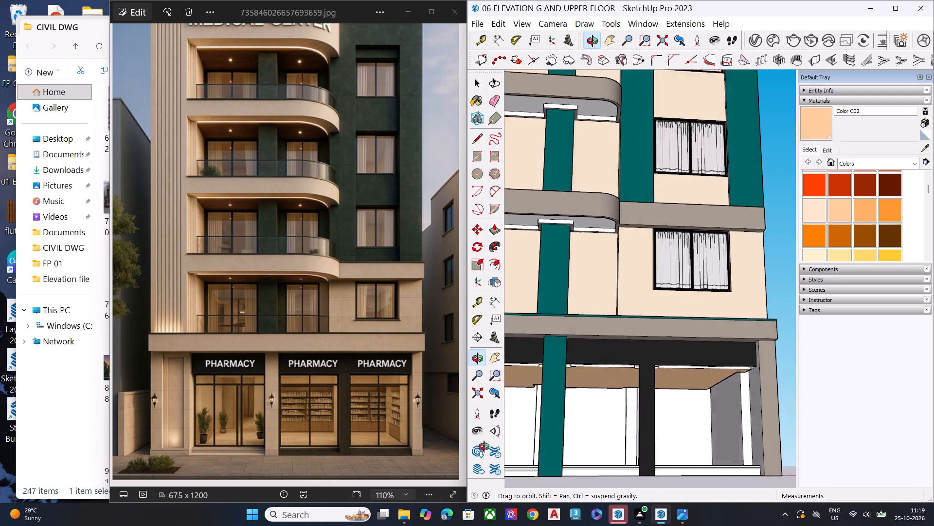
middle_drag(484, 447, 438, 447)
scroll(595, 406, up, 7)
scroll(618, 397, down, 7)
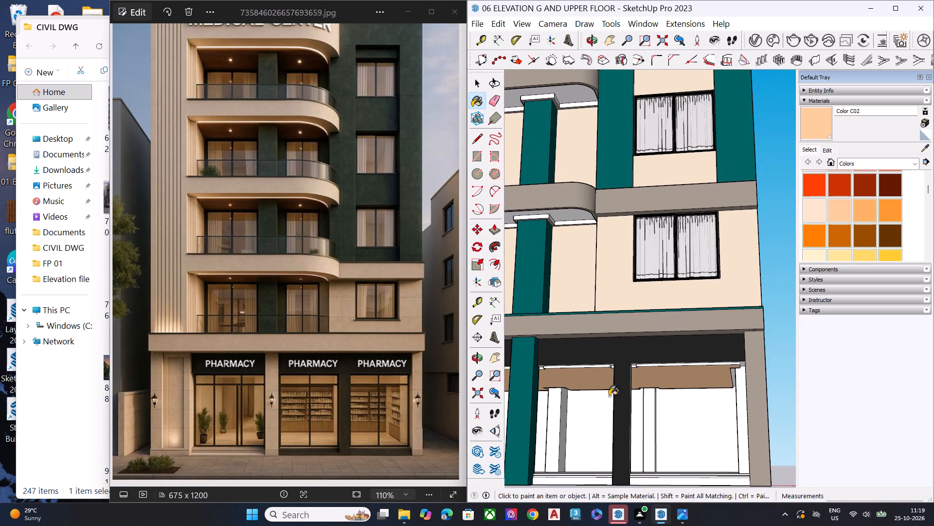
middle_drag(621, 393, 679, 321)
click(829, 149)
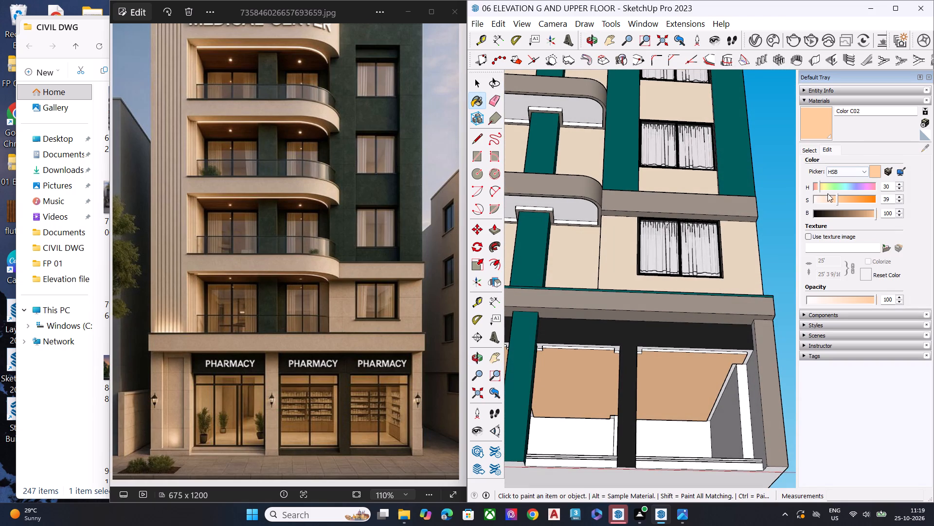
drag(836, 202, 835, 202)
drag(835, 202, 823, 204)
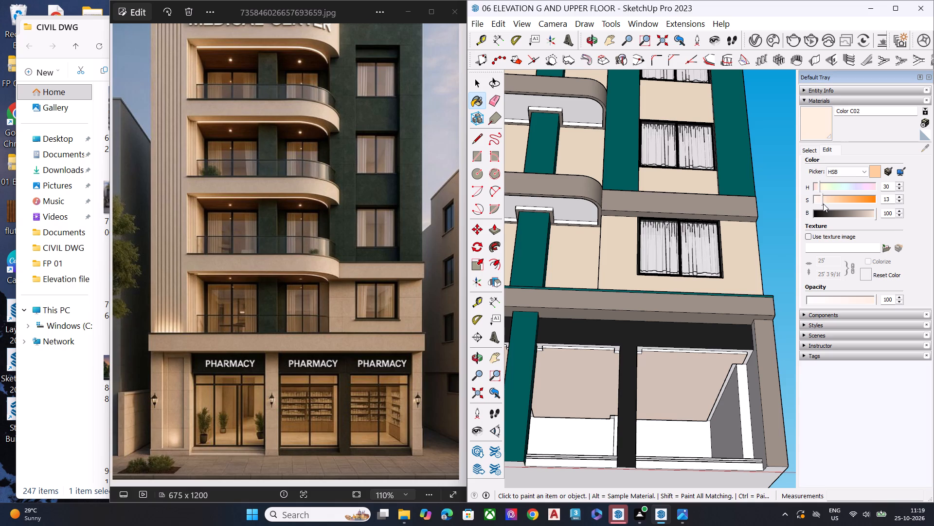
drag(823, 204, 818, 205)
drag(818, 205, 817, 205)
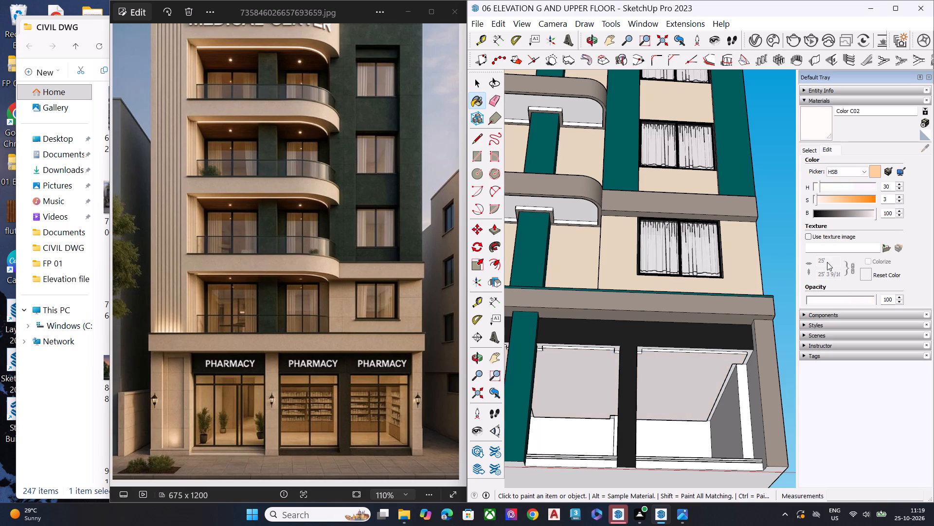
click(823, 201)
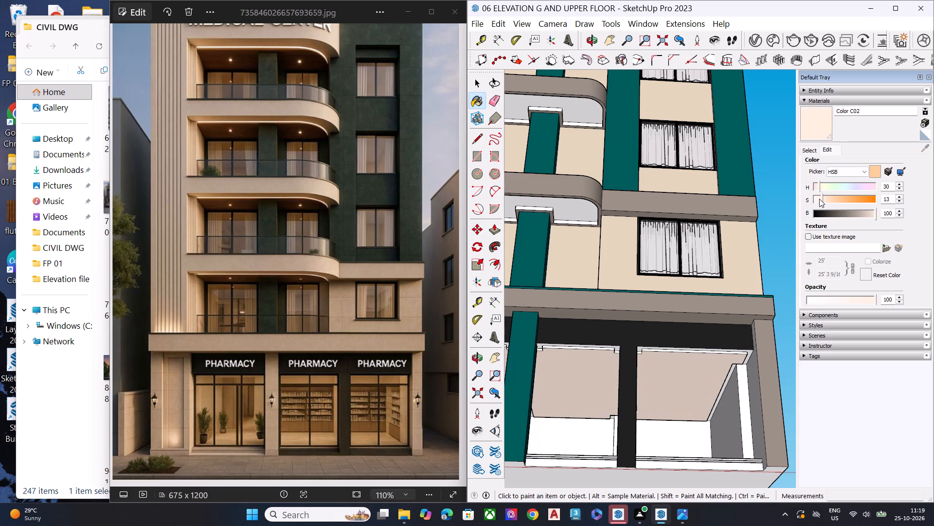
click(818, 199)
click(819, 199)
click(822, 201)
Paint the underside of the lowest curved balcony slab and the ceiling edge strips near the green column with Color C02.
scroll(688, 249, down, 2)
scroll(686, 250, up, 1)
scroll(686, 250, down, 7)
scroll(687, 251, up, 1)
scroll(691, 249, down, 4)
middle_drag(622, 312, 622, 315)
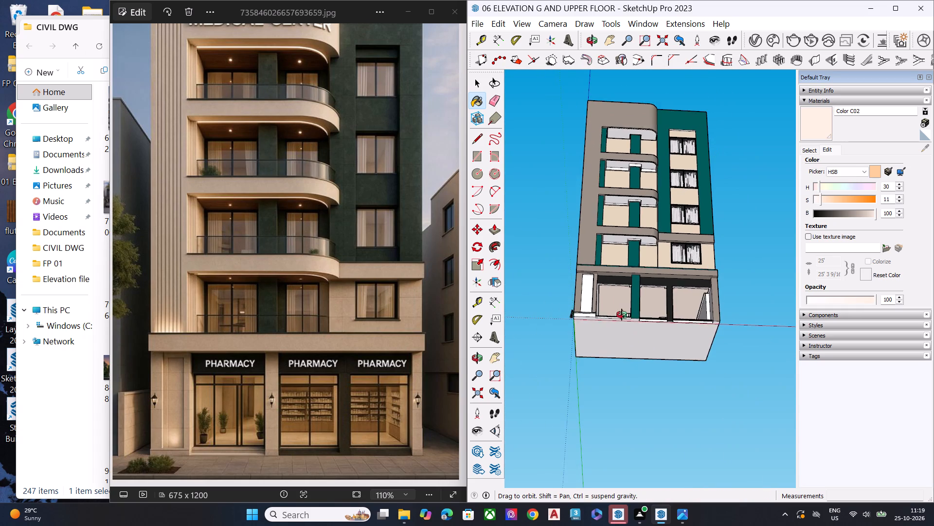
middle_drag(622, 315, 694, 277)
middle_drag(692, 267, 648, 192)
scroll(683, 239, up, 4)
scroll(648, 192, down, 1)
scroll(648, 192, up, 4)
scroll(651, 263, up, 10)
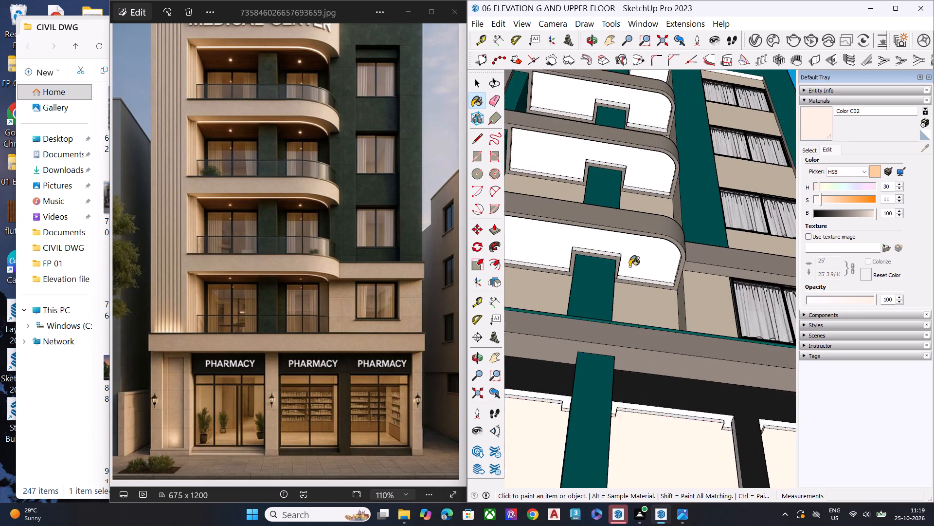
click(638, 266)
scroll(641, 265, up, 5)
click(646, 291)
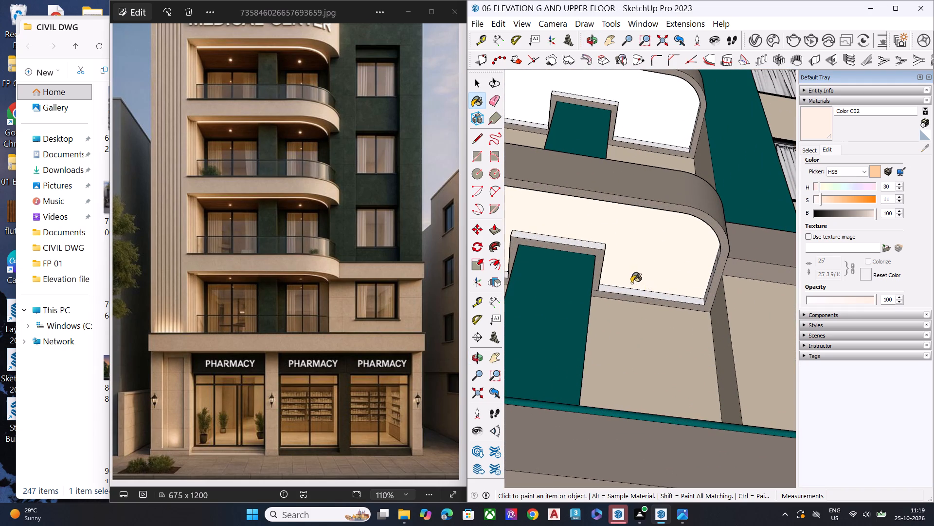
click(596, 244)
Paint the lowest balcony ceiling's inner edge strips along the back wall, the curved end and the column recess with Color C02.
scroll(621, 254, up, 1)
middle_drag(629, 253, 740, 281)
scroll(738, 292, up, 8)
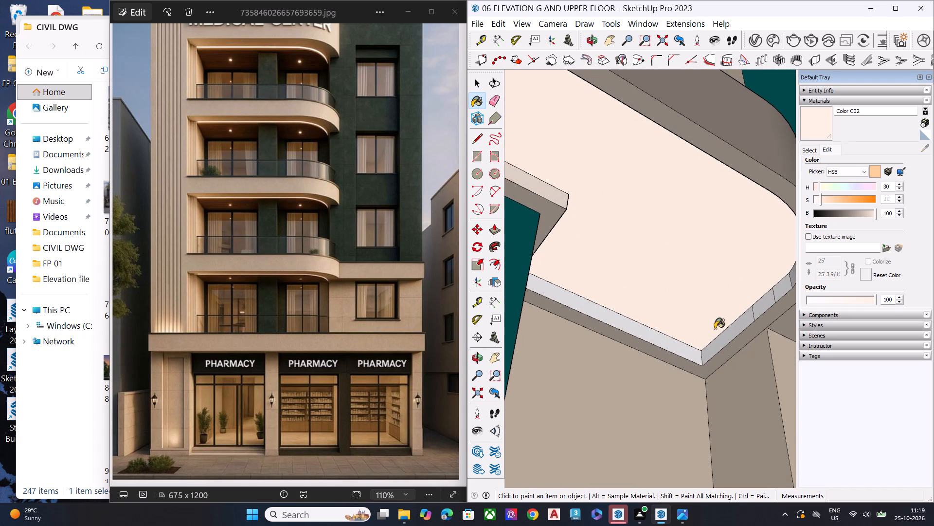
click(689, 345)
click(717, 347)
click(676, 349)
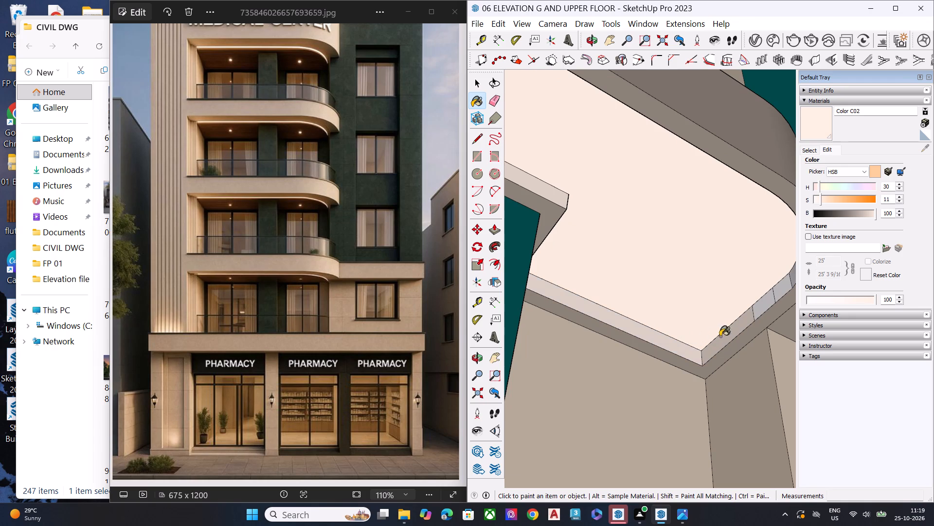
click(758, 309)
click(779, 293)
scroll(688, 257, down, 1)
scroll(686, 257, up, 1)
scroll(683, 257, down, 6)
scroll(667, 257, up, 1)
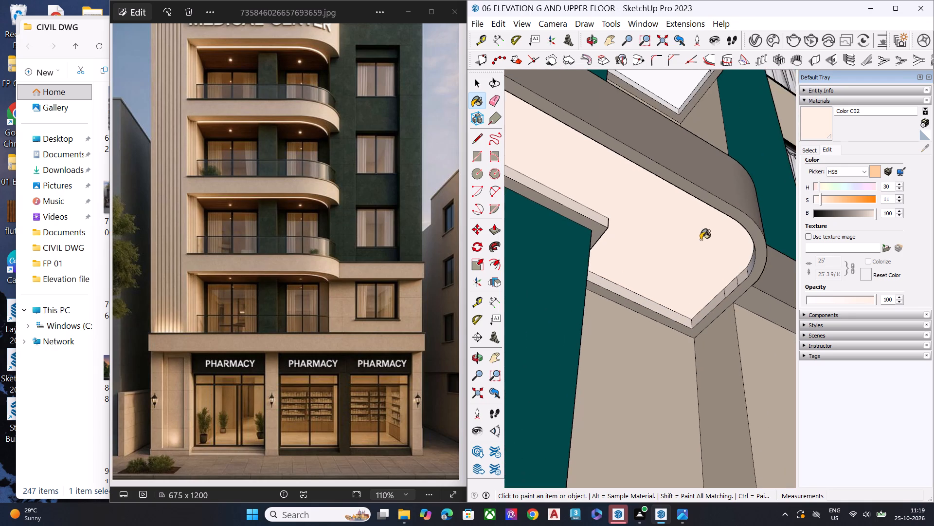
middle_drag(700, 240, 473, 257)
scroll(570, 290, up, 8)
click(554, 298)
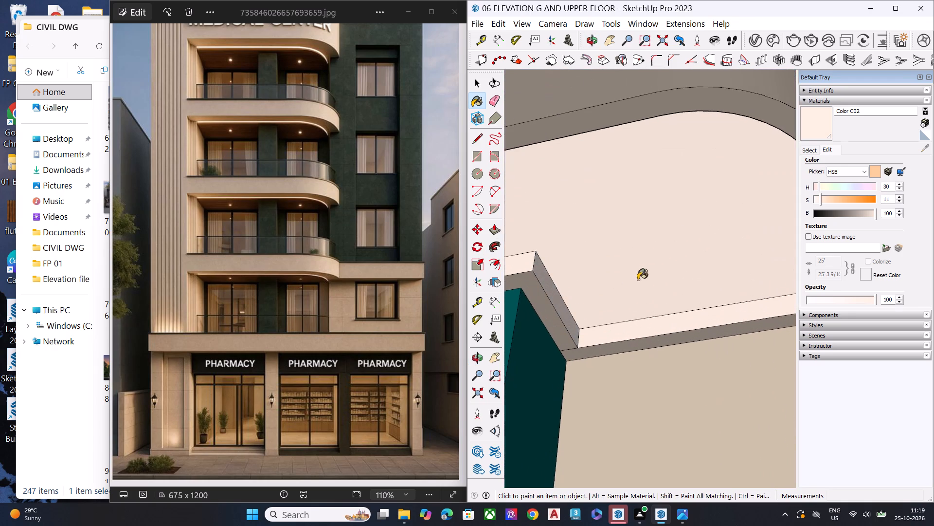
Paint the remaining edge strips at the straight end of the lowest balcony's ceiling with Color C02.
scroll(646, 279, down, 10)
scroll(685, 278, down, 3)
scroll(685, 278, up, 2)
scroll(685, 278, down, 8)
middle_drag(660, 306, 575, 327)
scroll(575, 327, up, 2)
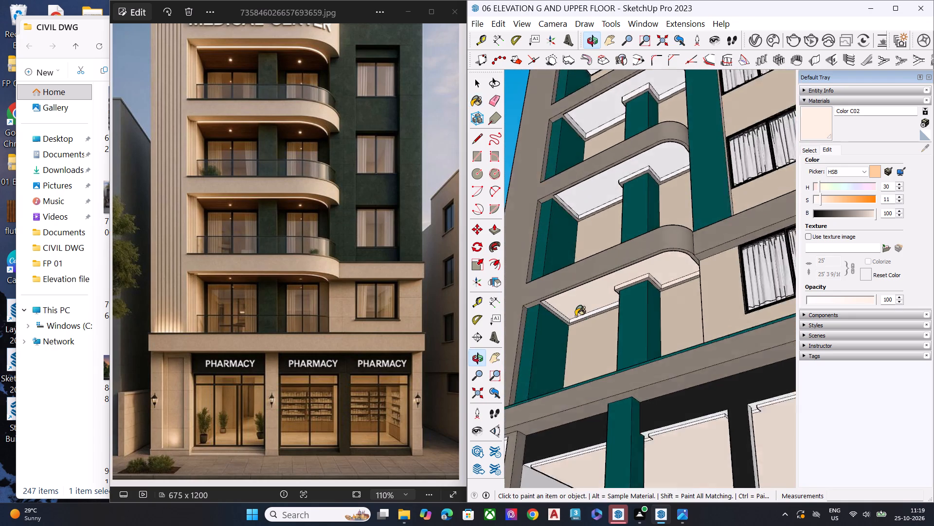
scroll(575, 316, up, 3)
scroll(572, 312, down, 2)
scroll(566, 312, up, 7)
scroll(550, 311, down, 1)
scroll(550, 311, up, 2)
click(554, 306)
click(618, 324)
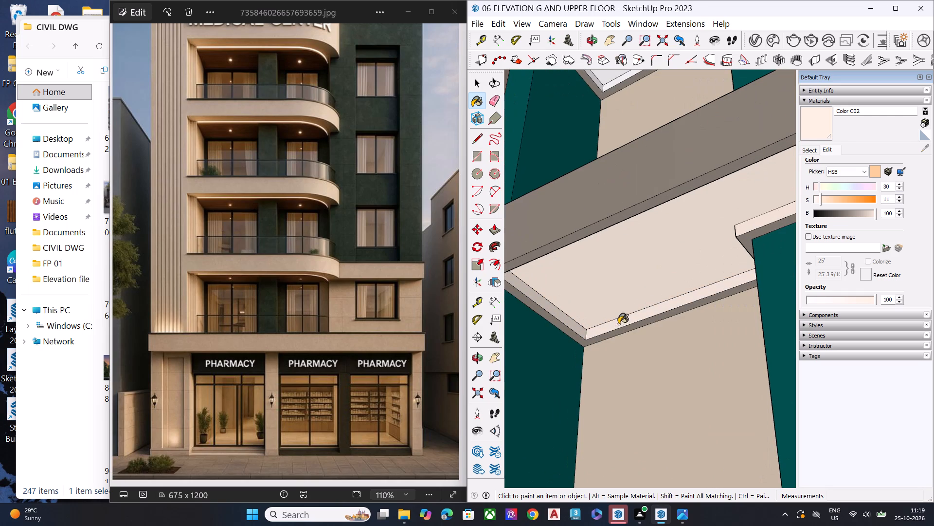
Paint the second balcony's ceiling and its straight-end, back-wall and column-front edge strips with Color C02.
scroll(592, 315, down, 5)
middle_drag(603, 306, 650, 243)
middle_drag(650, 243, 664, 468)
scroll(595, 360, down, 1)
scroll(595, 360, up, 1)
scroll(595, 360, down, 4)
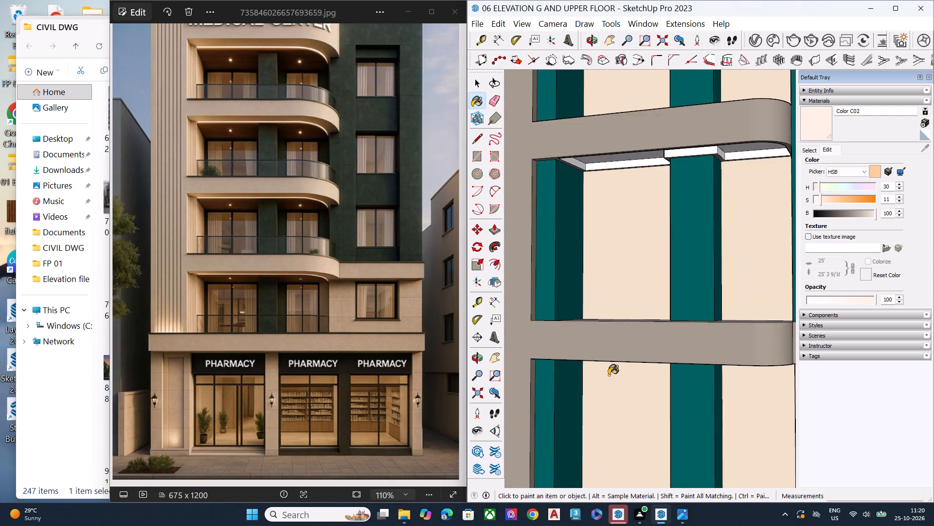
middle_drag(624, 391, 613, 172)
scroll(624, 391, up, 1)
scroll(613, 172, up, 3)
scroll(602, 228, down, 1)
scroll(601, 233, up, 6)
click(547, 290)
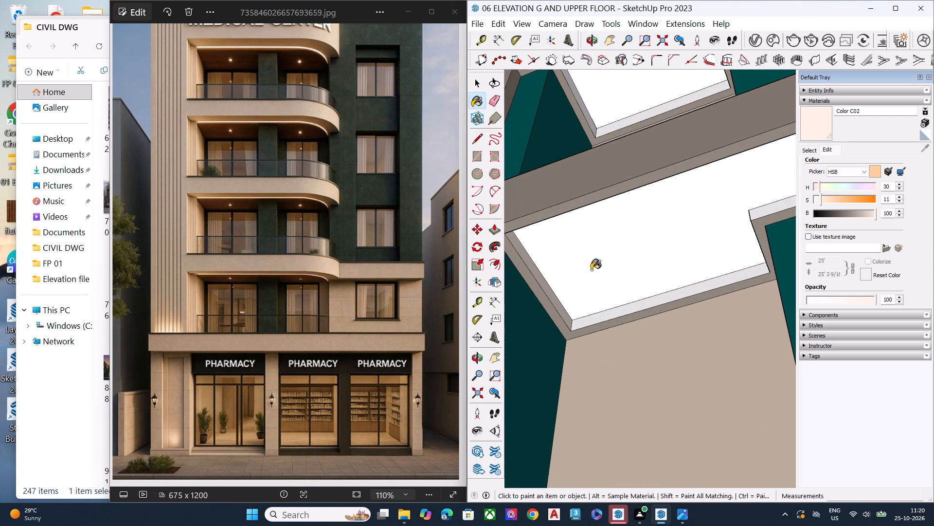
click(593, 269)
click(596, 319)
click(762, 214)
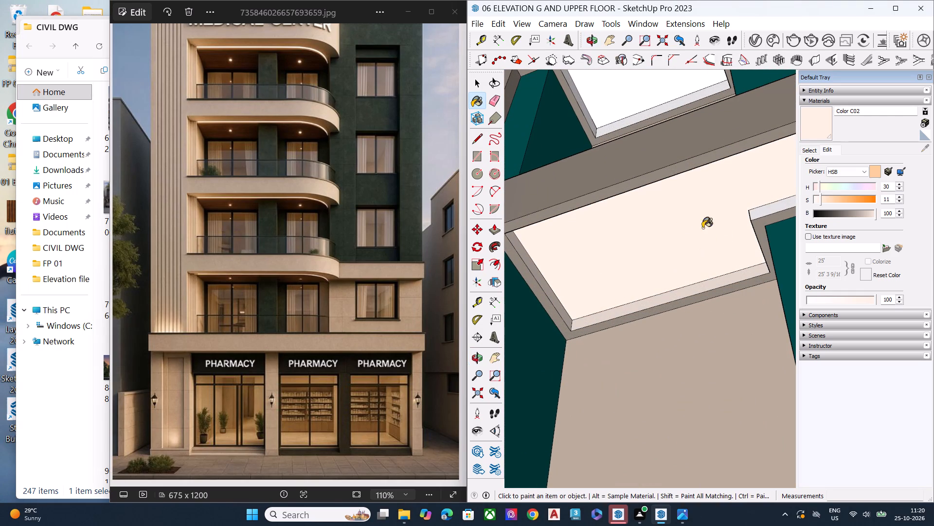
Paint both side edges of the column recess and the adjoining back strip of the second balcony's ceiling with Color C02.
middle_drag(552, 232, 764, 242)
scroll(642, 226, down, 7)
scroll(743, 298, up, 9)
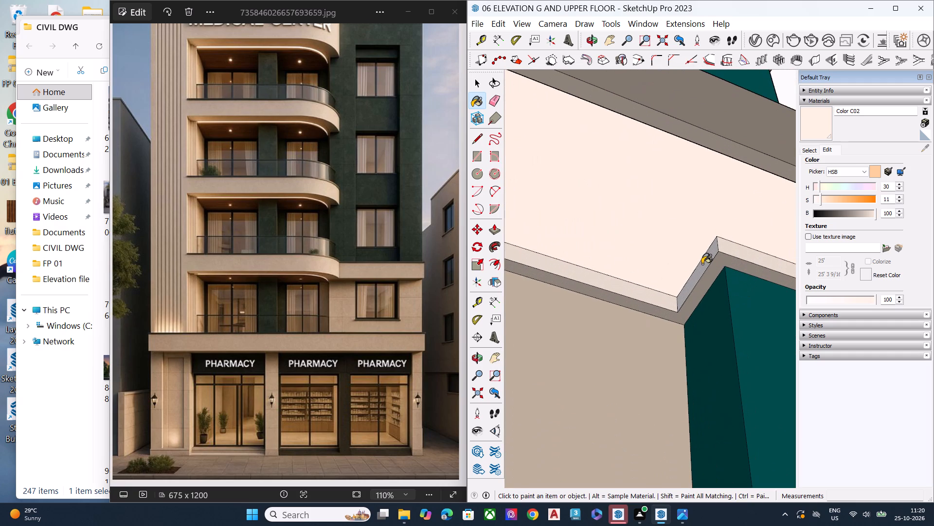
click(702, 264)
scroll(669, 264, down, 6)
middle_drag(699, 267, 456, 271)
scroll(650, 250, up, 8)
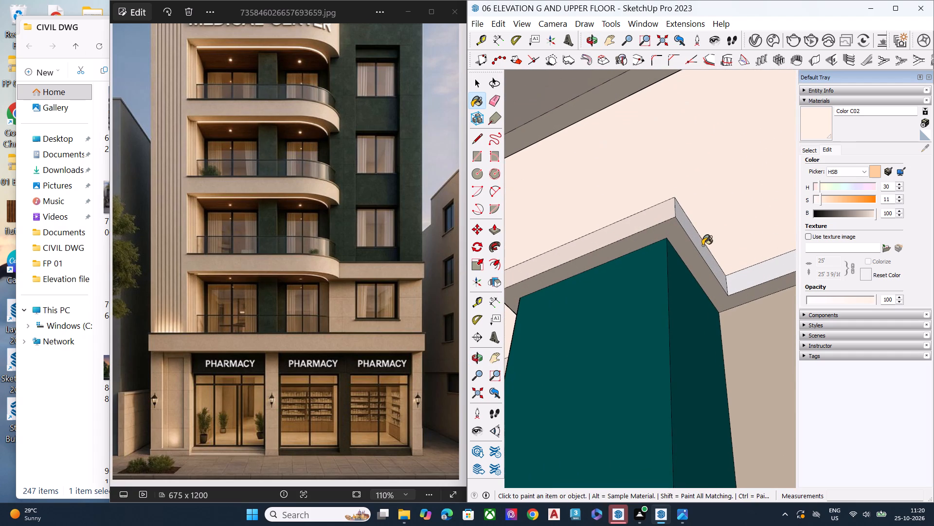
click(702, 245)
drag(738, 263, 738, 268)
click(745, 278)
scroll(593, 237, down, 6)
middle_drag(578, 242, 804, 222)
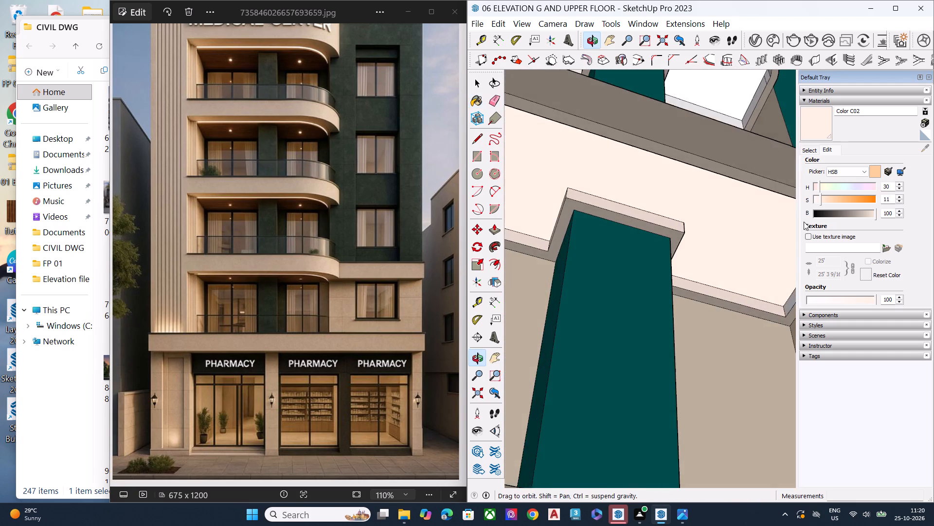
Paint the inner edge strip at the curved end of the second balcony's ceiling with Color C02.
scroll(641, 225, down, 7)
middle_drag(698, 252, 743, 259)
scroll(742, 259, up, 3)
scroll(743, 259, down, 3)
scroll(743, 259, up, 2)
scroll(743, 259, down, 1)
scroll(743, 259, up, 5)
scroll(731, 263, down, 2)
scroll(731, 263, up, 1)
scroll(731, 263, down, 2)
scroll(731, 263, up, 15)
click(731, 265)
scroll(689, 265, down, 2)
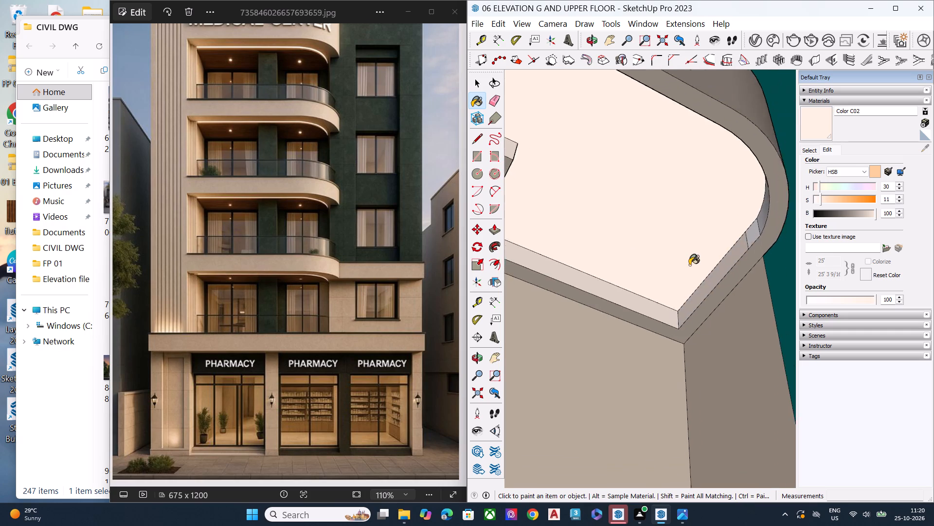
Paint the third balcony's ceiling and its edge strips along the straight end and back wall with Color C02.
scroll(689, 265, down, 7)
scroll(705, 245, up, 3)
scroll(705, 249, down, 6)
scroll(705, 253, up, 1)
scroll(705, 253, down, 11)
middle_drag(687, 235, 595, 408)
scroll(636, 215, down, 1)
scroll(638, 214, up, 1)
scroll(644, 213, down, 5)
middle_drag(665, 259, 575, 195)
scroll(575, 194, up, 3)
scroll(601, 181, down, 1)
scroll(602, 180, up, 1)
scroll(603, 180, down, 1)
scroll(603, 180, up, 7)
middle_drag(597, 165, 582, 152)
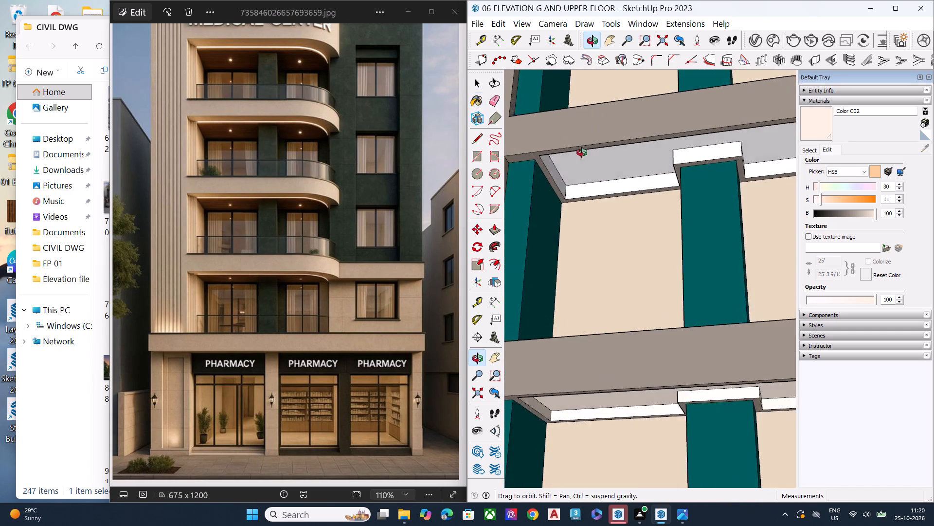
middle_drag(582, 152, 582, 152)
scroll(582, 152, up, 2)
scroll(584, 169, down, 1)
scroll(584, 169, up, 8)
click(584, 170)
click(586, 218)
click(527, 211)
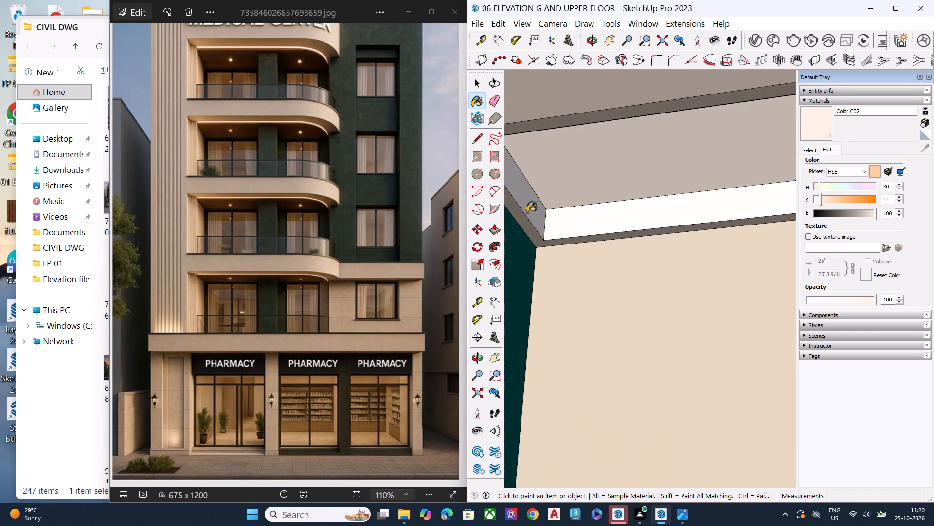
click(576, 219)
Paint the column recess edges and the adjoining back strip of the third balcony's ceiling with Color C02.
scroll(536, 219, down, 1)
scroll(534, 219, up, 2)
scroll(533, 219, down, 3)
scroll(531, 220, up, 1)
scroll(531, 220, down, 2)
click(723, 175)
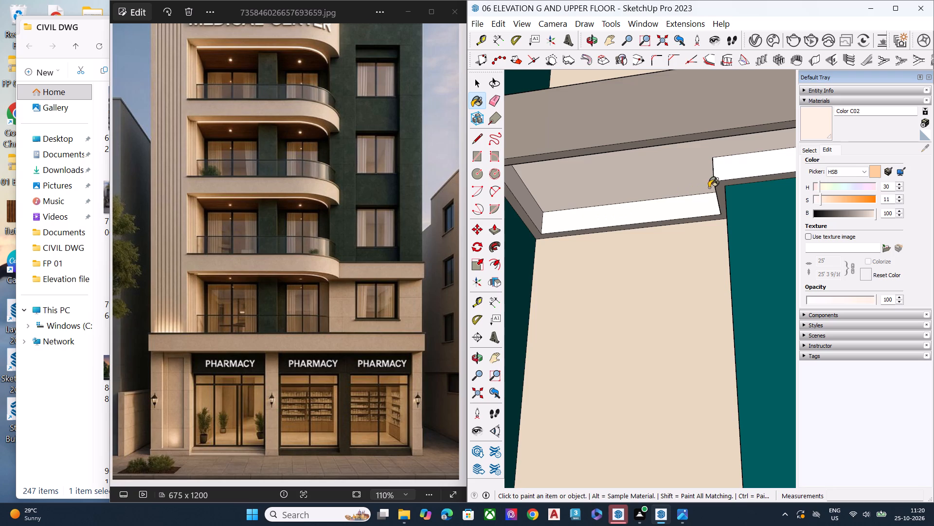
middle_drag(728, 193, 836, 183)
click(731, 196)
click(734, 201)
scroll(574, 189, down, 3)
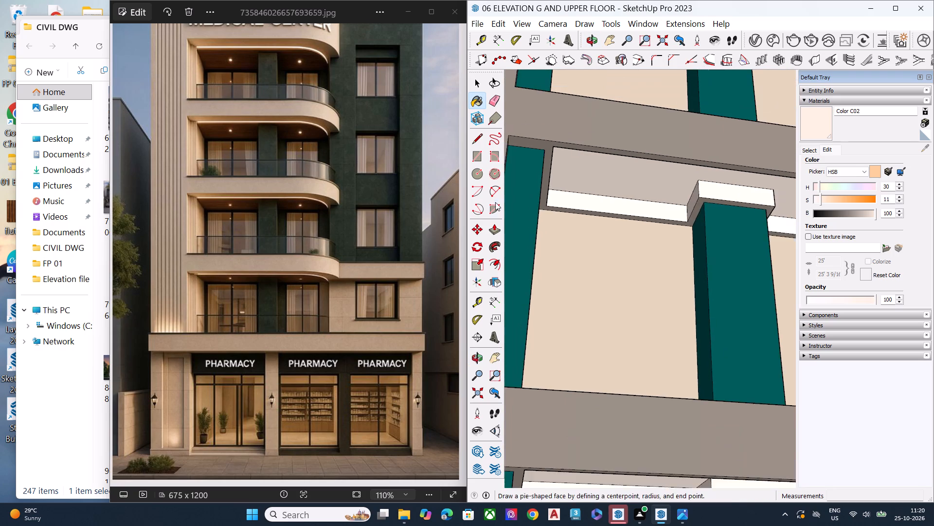
scroll(495, 202, down, 4)
middle_drag(764, 194, 503, 200)
scroll(586, 184, up, 4)
click(762, 139)
scroll(567, 146, down, 7)
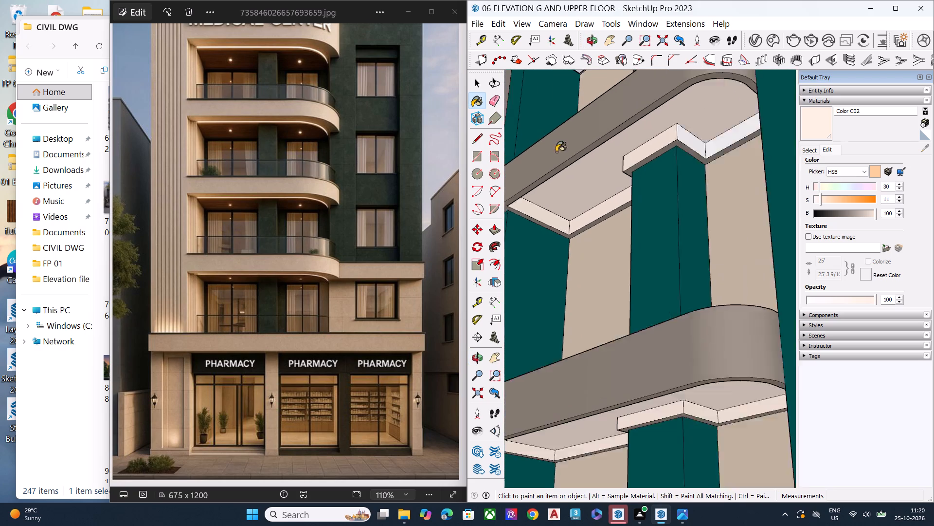
scroll(556, 152, down, 1)
scroll(674, 115, down, 1)
scroll(674, 115, up, 7)
click(661, 150)
click(679, 149)
Paint the inner edge strip at the curved end of the third balcony's ceiling with Color C02.
middle_drag(539, 165, 766, 142)
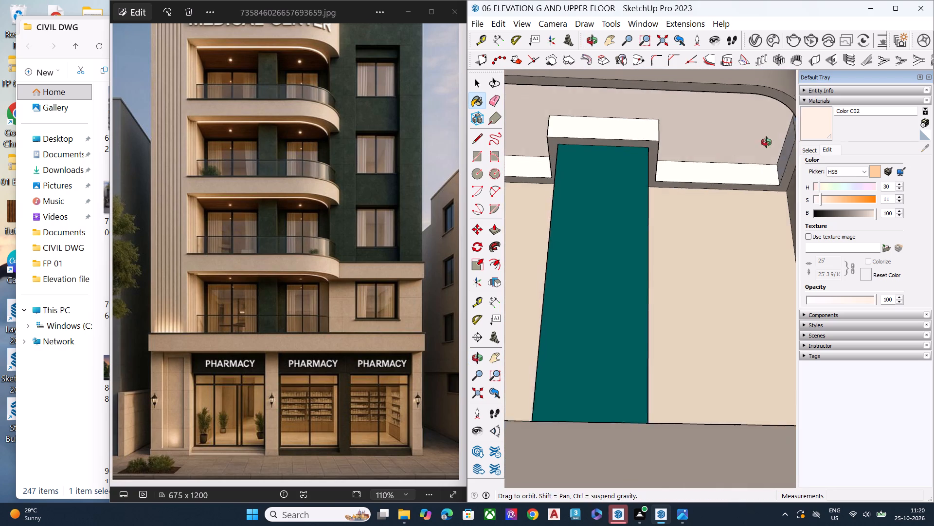
middle_drag(766, 142, 768, 140)
scroll(768, 140, up, 1)
scroll(701, 148, down, 6)
middle_drag(703, 174, 855, 164)
scroll(855, 164, up, 1)
scroll(847, 164, down, 1)
scroll(825, 164, up, 4)
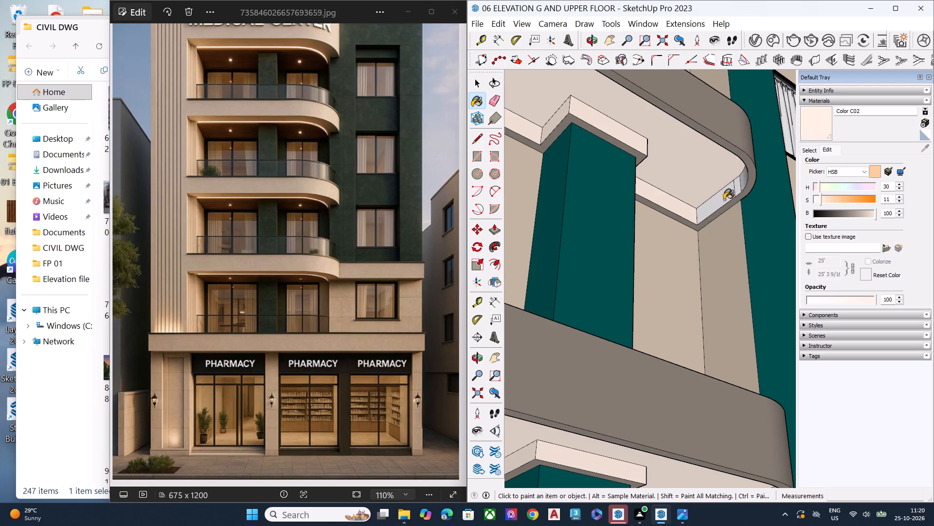
click(724, 197)
Paint the top balcony's ceiling and its front edge strip with Color C02.
scroll(737, 194, down, 11)
scroll(719, 175, up, 2)
scroll(719, 177, down, 3)
middle_drag(713, 197, 677, 206)
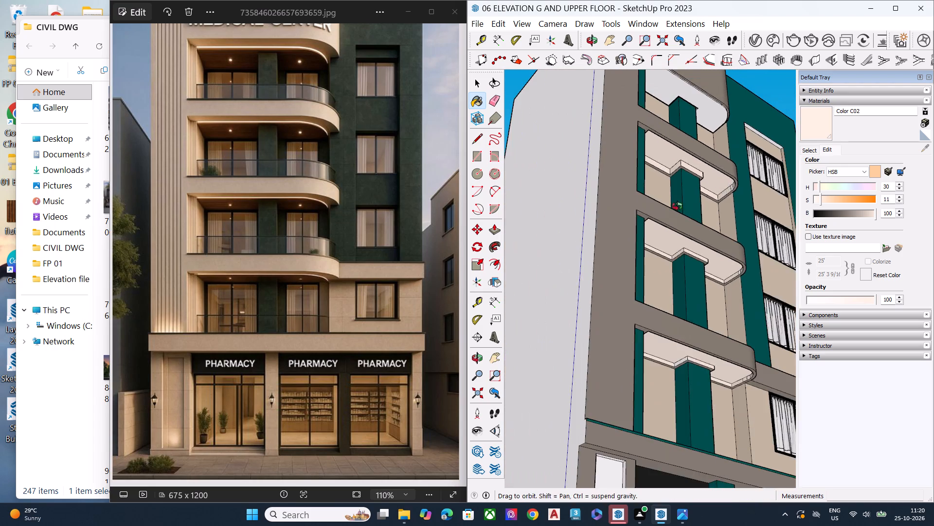
middle_drag(677, 206, 599, 217)
scroll(644, 141, down, 1)
scroll(645, 142, up, 1)
scroll(650, 159, down, 5)
middle_drag(683, 208, 570, 211)
scroll(585, 164, up, 14)
scroll(693, 102, down, 1)
scroll(693, 102, up, 2)
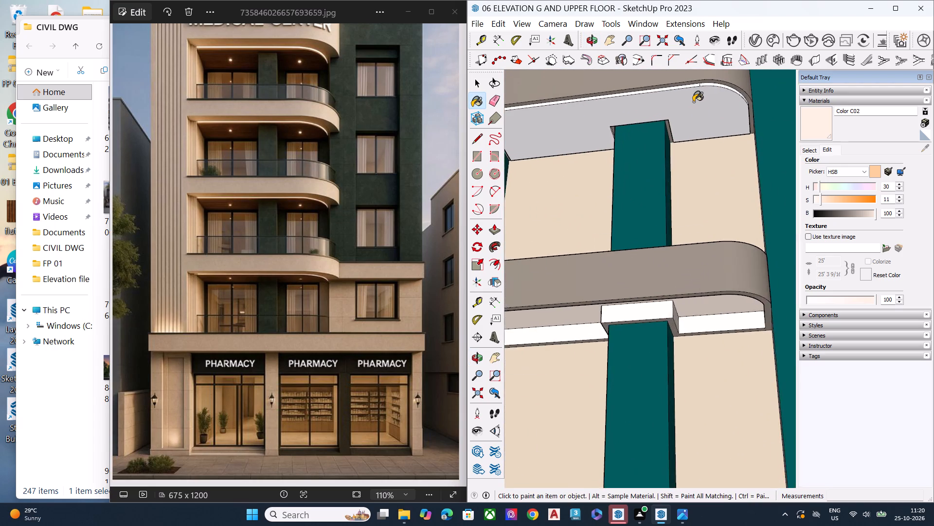
click(693, 102)
scroll(715, 86, up, 7)
scroll(715, 86, down, 1)
scroll(715, 86, up, 1)
click(719, 80)
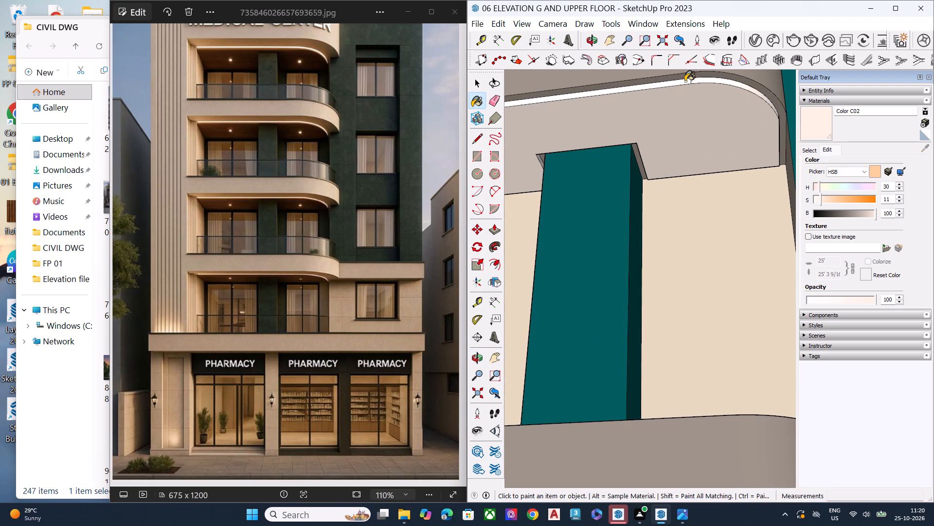
click(685, 82)
Examine the painted balcony ceilings and the ground-floor shop interiors across the whole facade, from the front and from below.
scroll(682, 118, down, 6)
middle_drag(699, 132, 714, 225)
key(space)
scroll(720, 139, up, 1)
scroll(720, 139, down, 7)
scroll(688, 149, up, 2)
scroll(688, 149, down, 3)
scroll(688, 149, up, 1)
scroll(688, 149, down, 5)
scroll(688, 149, up, 2)
scroll(688, 149, down, 13)
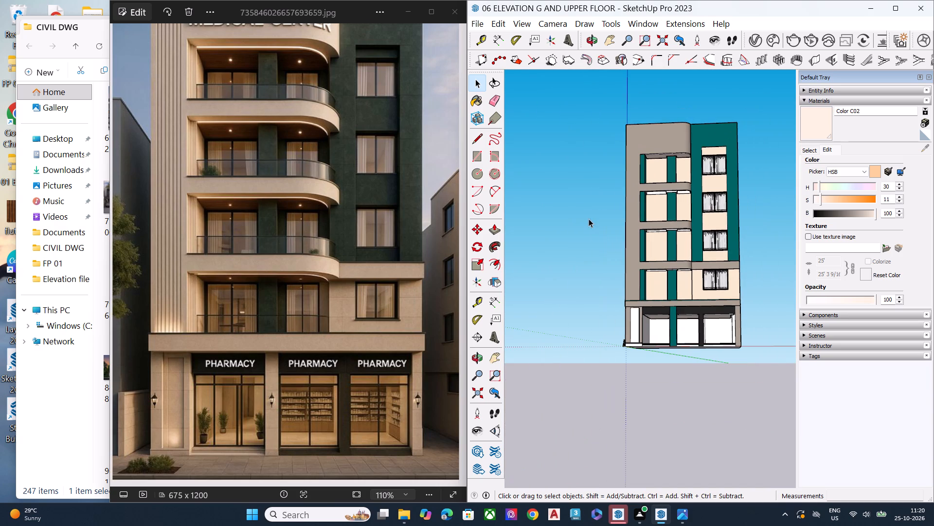
double_click(583, 223)
middle_drag(748, 209, 768, 264)
scroll(768, 264, up, 6)
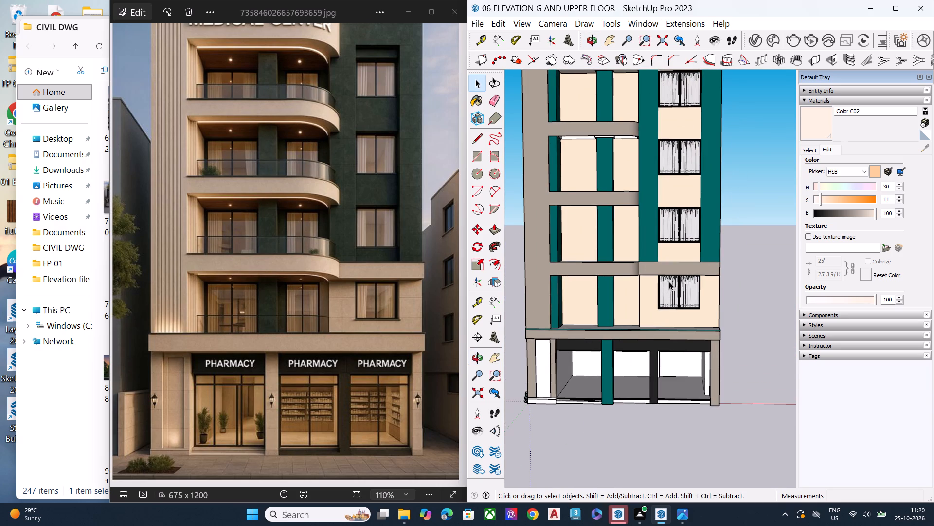
click(816, 153)
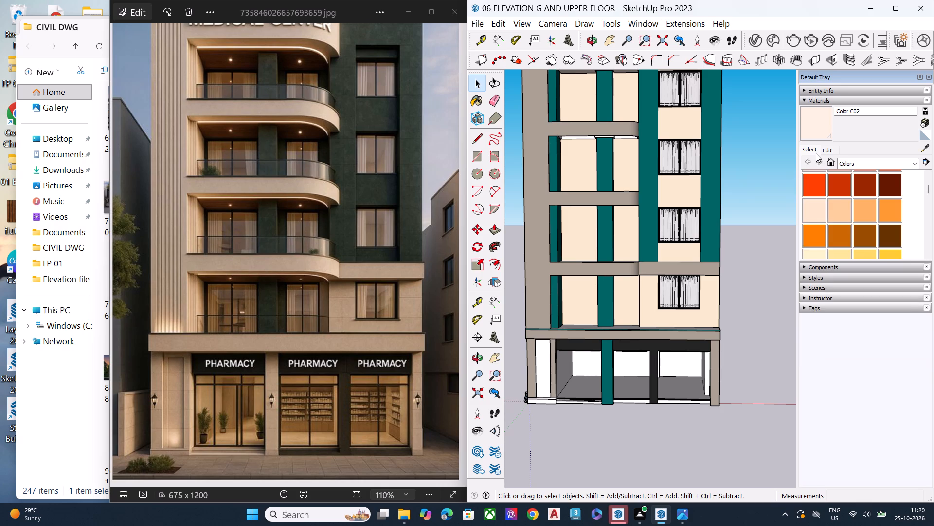
scroll(820, 97, down, 5)
middle_drag(693, 214, 664, 103)
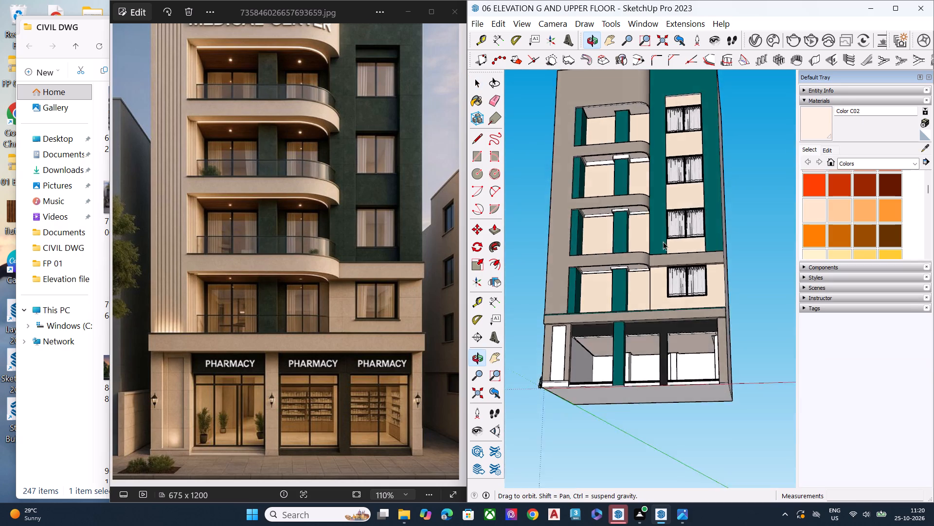
scroll(650, 311, up, 8)
scroll(628, 338, down, 6)
scroll(628, 338, up, 1)
scroll(627, 338, down, 1)
scroll(627, 338, up, 1)
scroll(630, 337, down, 2)
middle_drag(650, 336, 655, 292)
key(space)
scroll(615, 371, up, 4)
scroll(610, 375, down, 2)
scroll(610, 376, up, 3)
scroll(609, 378, down, 5)
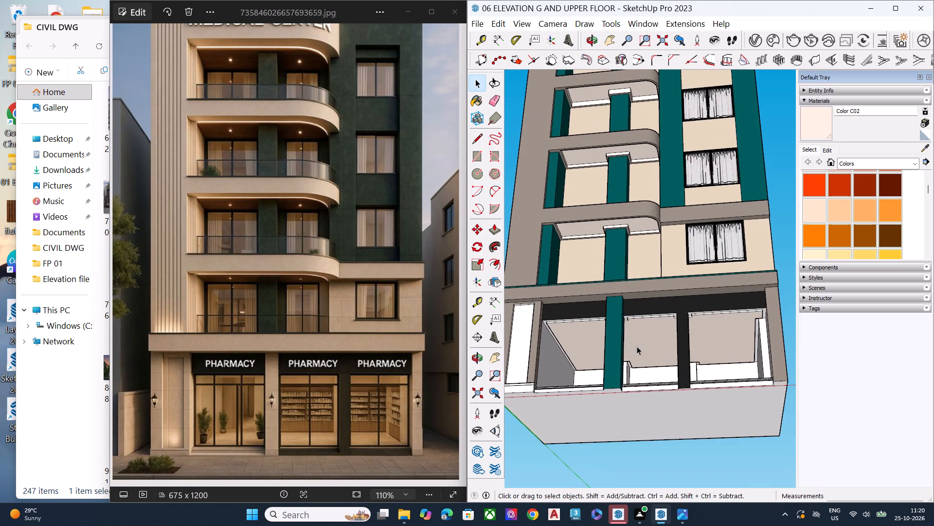
middle_drag(644, 331, 653, 480)
scroll(644, 331, down, 1)
scroll(666, 406, up, 4)
scroll(662, 380, down, 1)
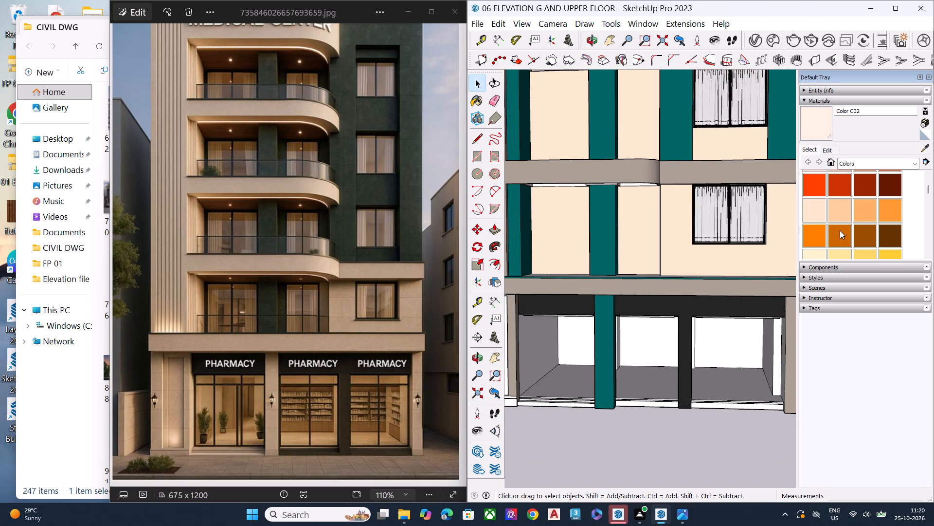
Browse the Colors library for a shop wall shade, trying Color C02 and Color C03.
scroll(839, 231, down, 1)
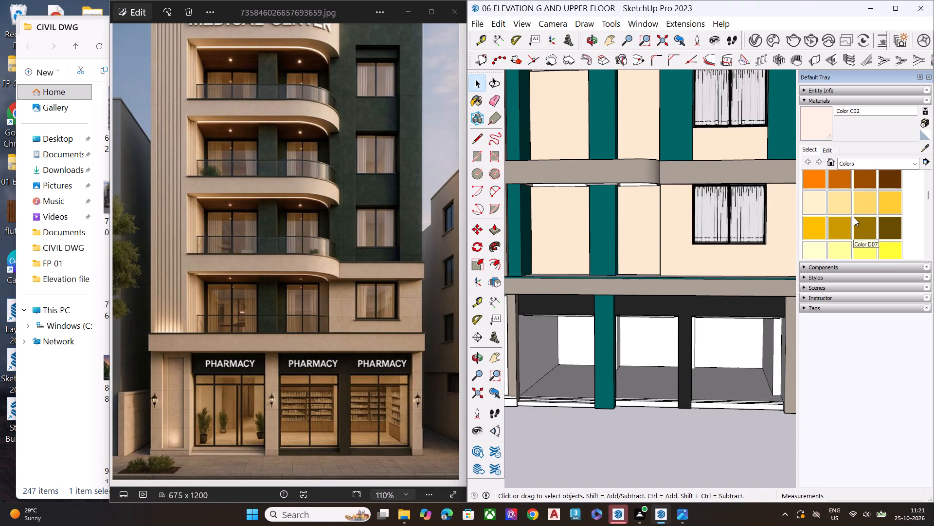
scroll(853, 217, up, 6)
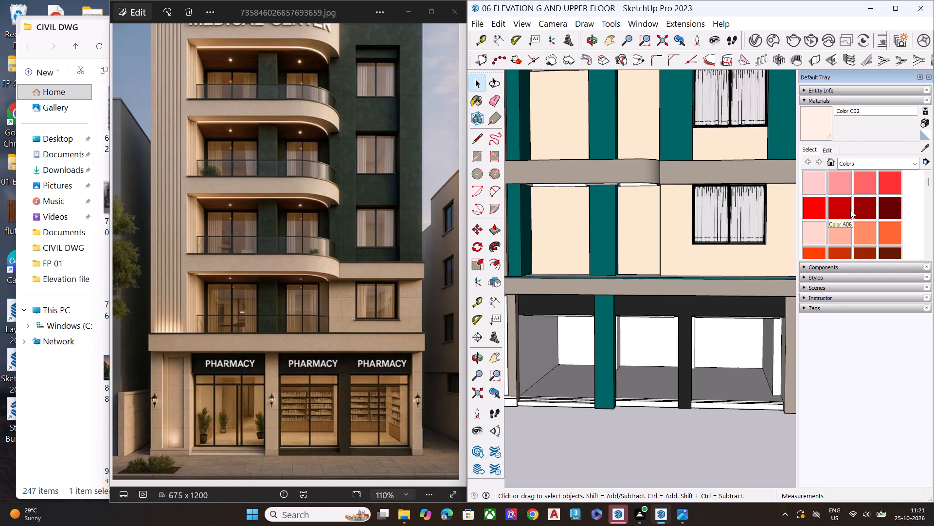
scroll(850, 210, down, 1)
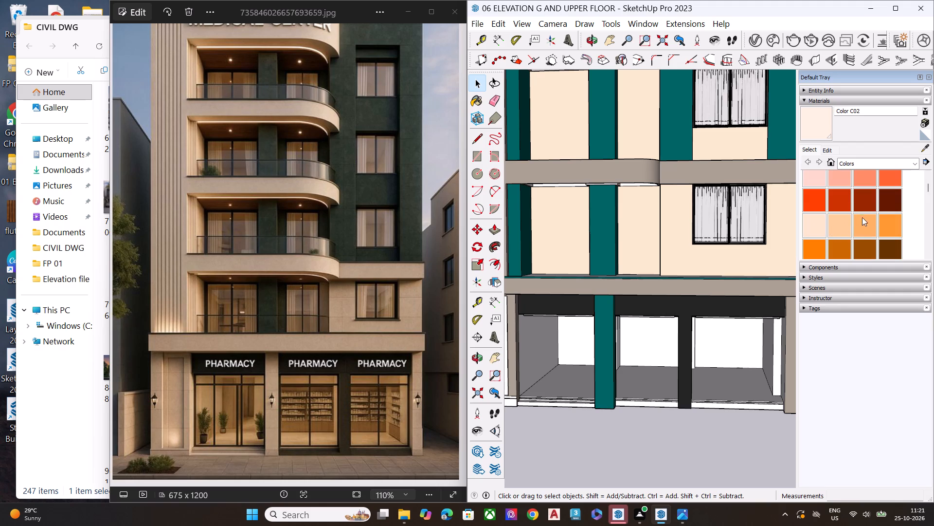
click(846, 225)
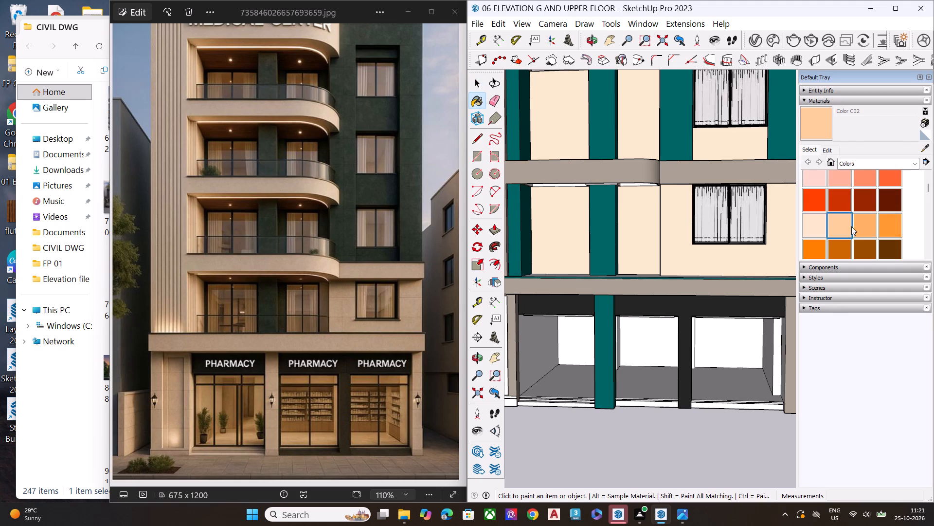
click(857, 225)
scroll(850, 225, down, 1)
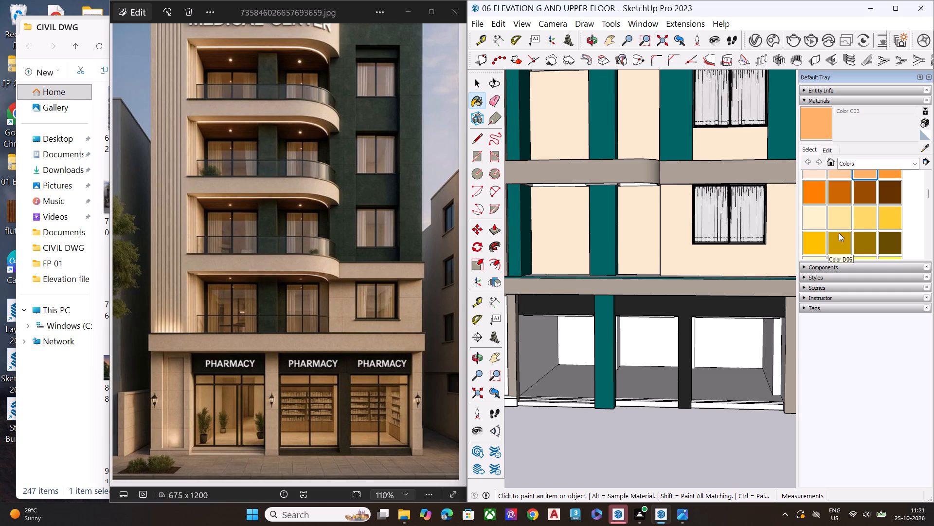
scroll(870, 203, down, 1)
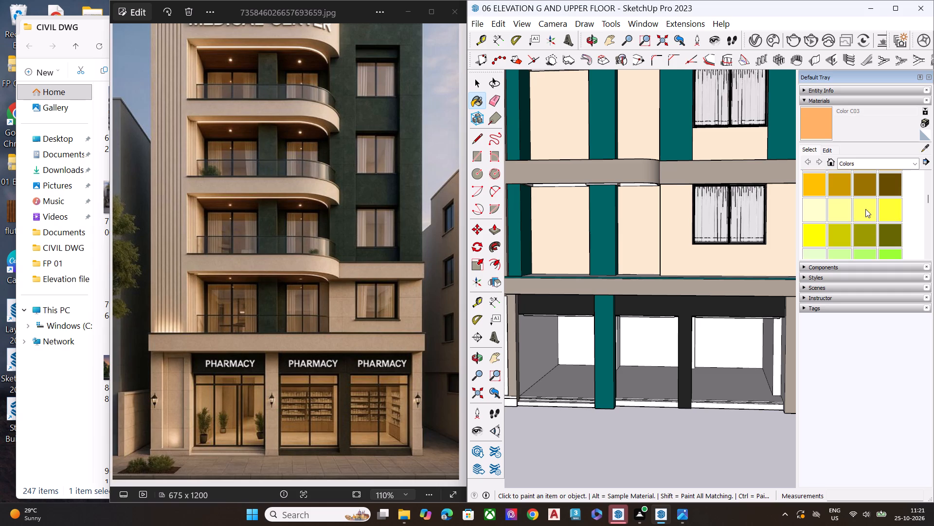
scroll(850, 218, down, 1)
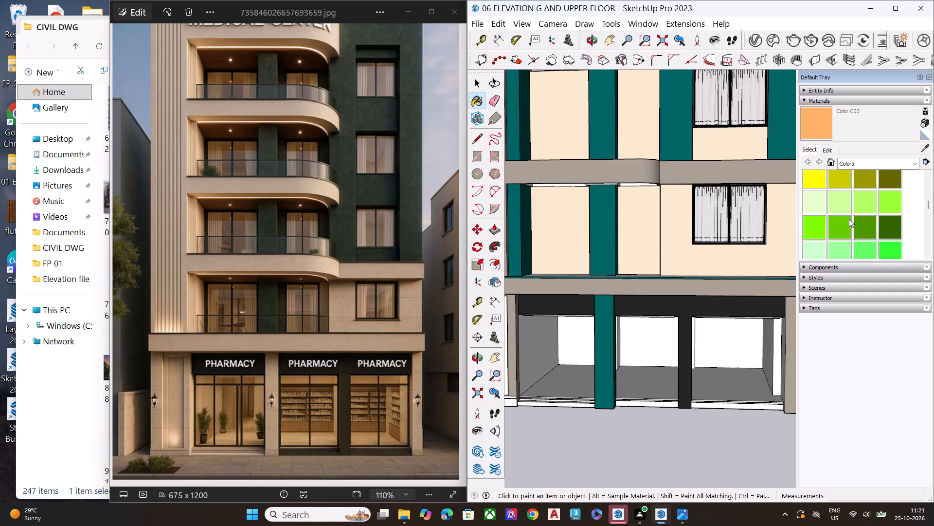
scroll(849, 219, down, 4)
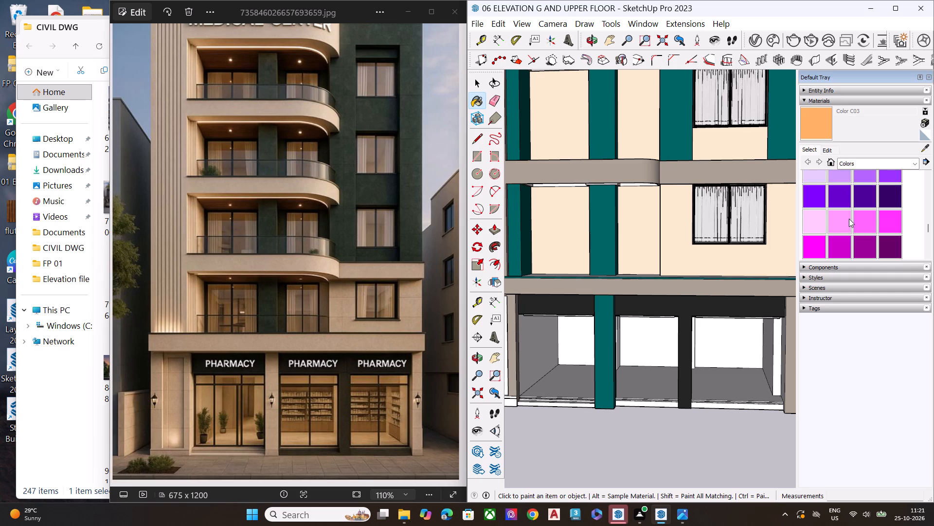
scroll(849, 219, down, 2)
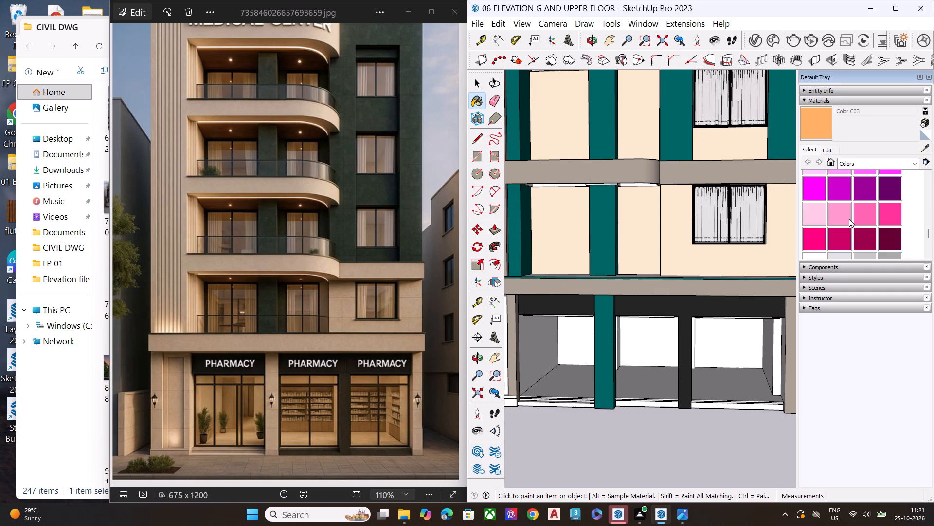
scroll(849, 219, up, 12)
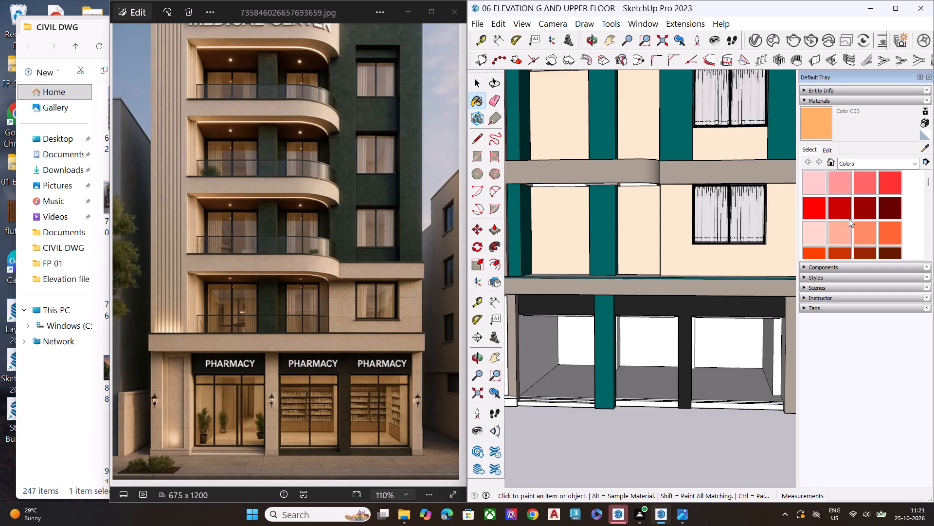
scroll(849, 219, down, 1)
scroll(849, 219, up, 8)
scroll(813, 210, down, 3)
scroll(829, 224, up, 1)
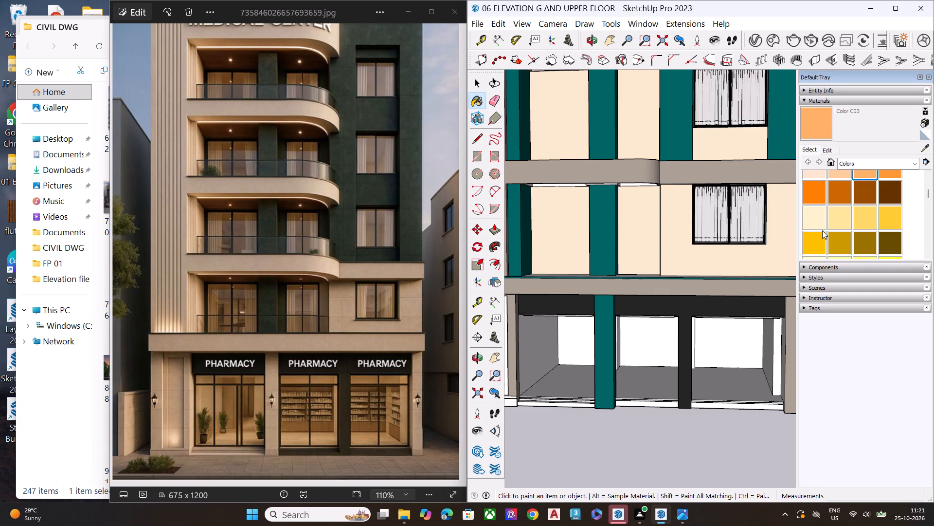
Paint the shop interior's left side wall and the adjoining back wall with Color D01.
click(822, 223)
click(810, 225)
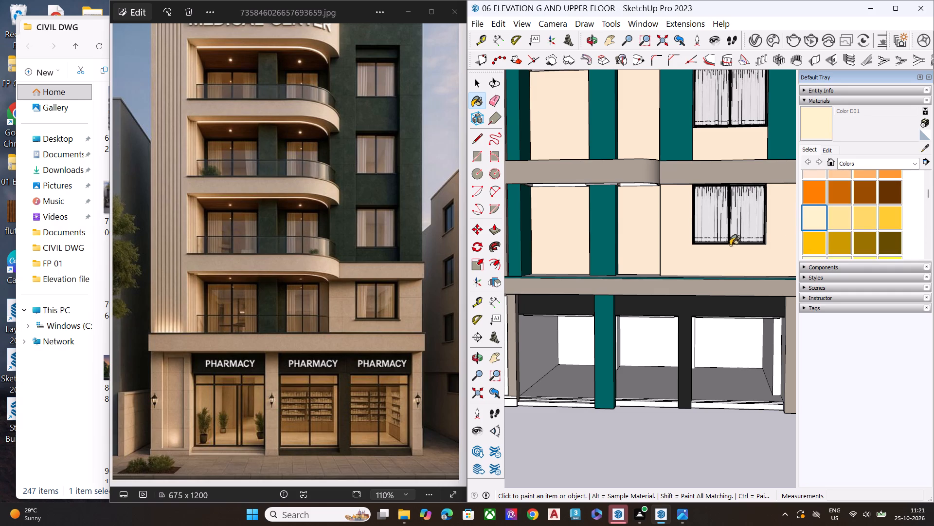
scroll(666, 264, down, 5)
middle_drag(655, 310, 657, 247)
scroll(619, 322, up, 4)
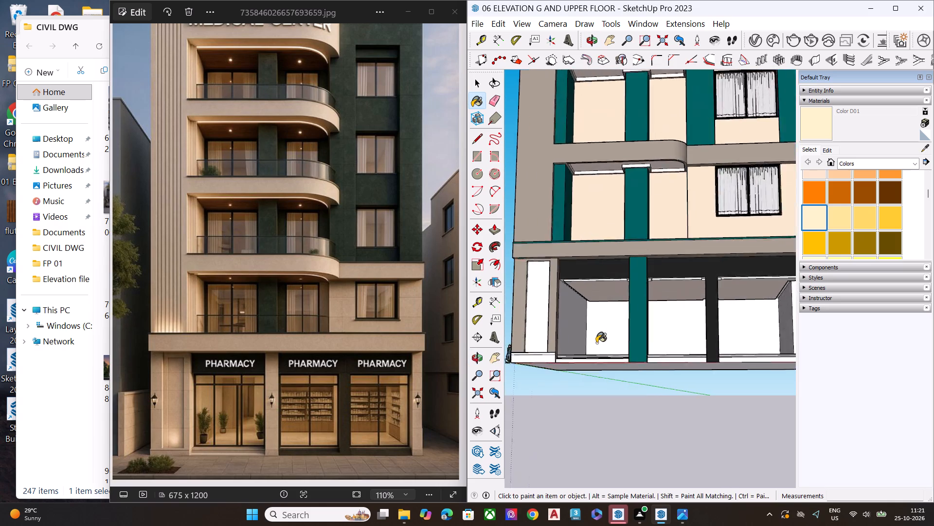
scroll(596, 343, up, 2)
click(574, 337)
click(607, 332)
drag(674, 328, 679, 327)
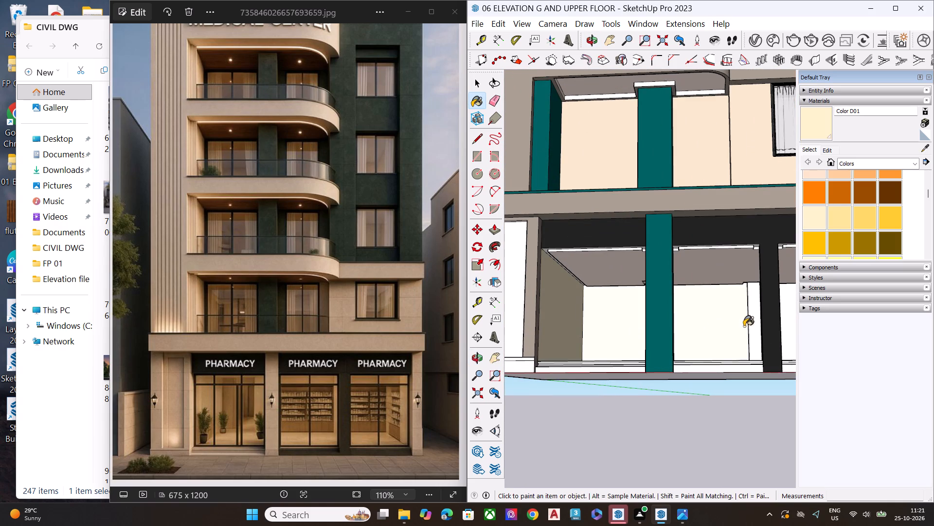
Paint the remaining back wall section and the right side wall with its end strip in the shop interior with Color D01.
scroll(614, 314, down, 1)
scroll(600, 316, up, 1)
scroll(598, 316, down, 1)
scroll(596, 317, up, 1)
scroll(594, 318, down, 3)
middle_drag(691, 319, 553, 352)
middle_drag(724, 324, 794, 318)
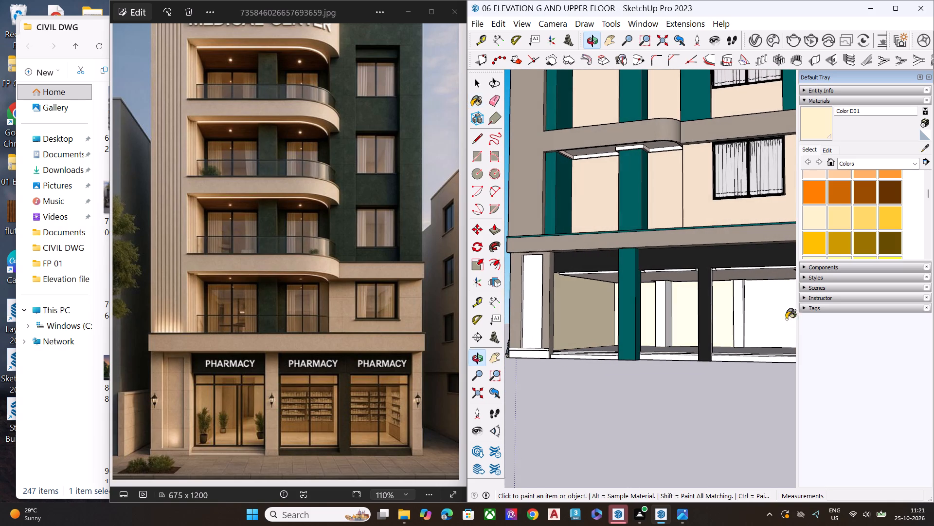
click(769, 318)
middle_drag(593, 319, 915, 313)
click(720, 319)
scroll(732, 316, up, 2)
scroll(729, 312, down, 1)
scroll(728, 312, up, 4)
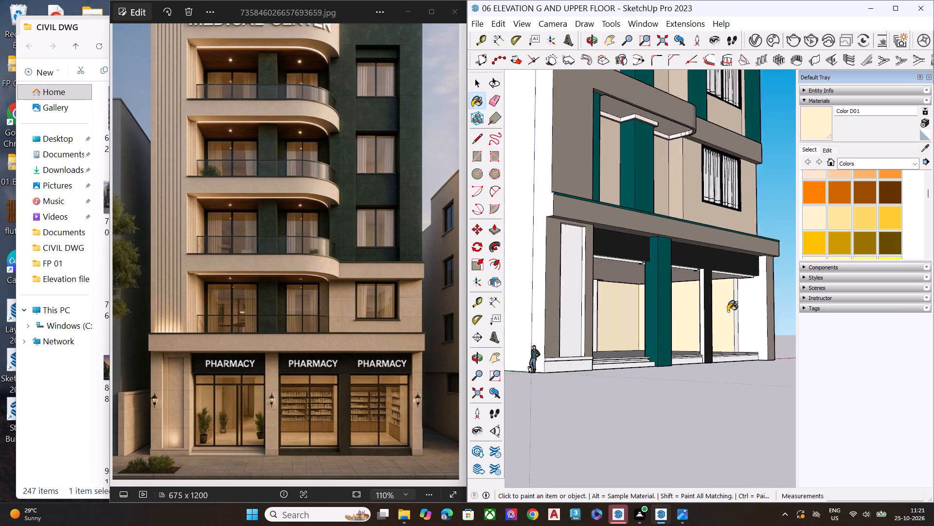
scroll(728, 311, up, 9)
click(741, 303)
Paint the unpainted faces of the white column at the shop interior's back wall with Color D01.
middle_drag(731, 313, 569, 319)
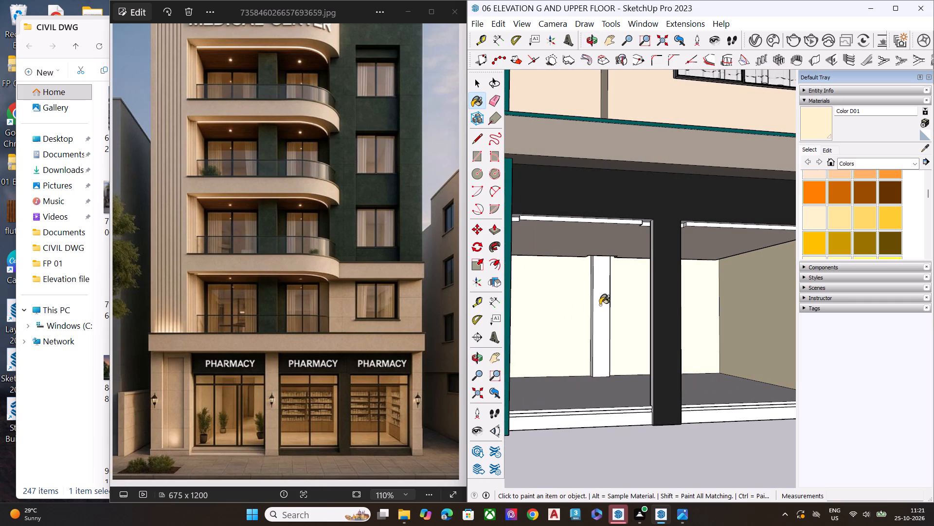
click(601, 304)
middle_drag(603, 304, 731, 294)
scroll(583, 302, down, 5)
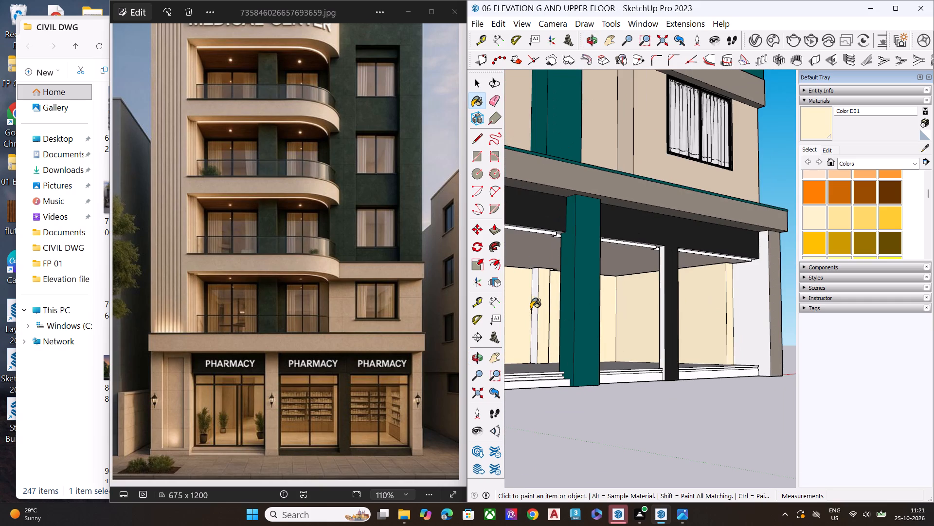
click(535, 302)
scroll(609, 305, down, 2)
scroll(613, 308, up, 1)
scroll(614, 309, down, 4)
scroll(578, 313, up, 7)
Paint the remaining faces of the shop interior's white columns with Color D01, from both sides.
middle_drag(592, 305, 515, 306)
scroll(521, 298, up, 2)
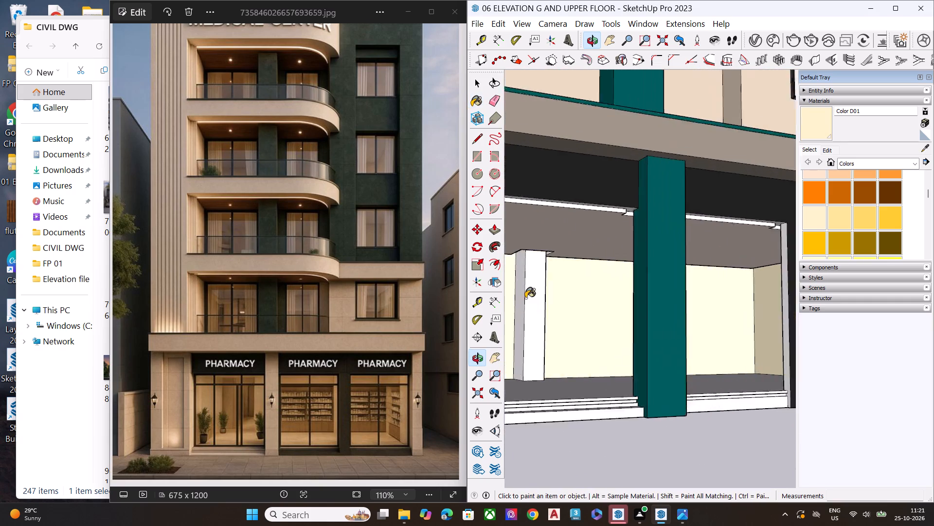
scroll(525, 298, up, 2)
scroll(525, 298, down, 1)
scroll(525, 298, up, 3)
click(530, 297)
click(519, 299)
middle_drag(553, 305, 412, 300)
middle_drag(567, 301, 472, 313)
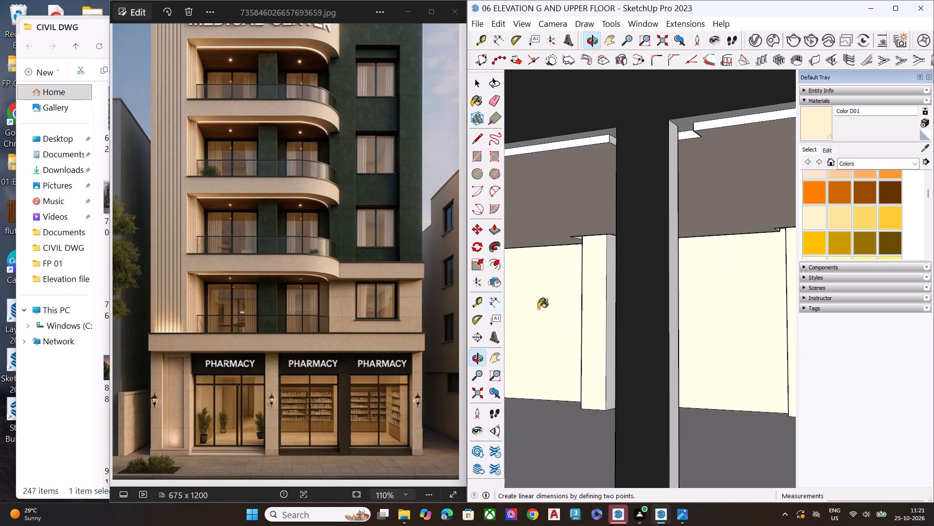
middle_drag(673, 321, 602, 325)
click(705, 309)
Examine the painted shop walls and columns, close up and with the whole facade in view.
scroll(599, 315, down, 4)
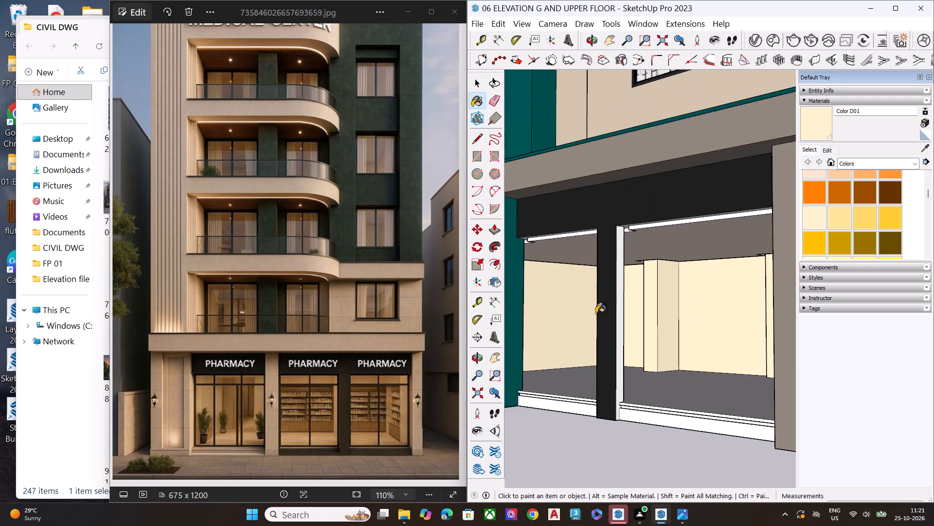
scroll(596, 313, down, 2)
scroll(618, 303, up, 4)
scroll(618, 303, down, 4)
middle_drag(618, 330, 736, 378)
key(space)
click(559, 470)
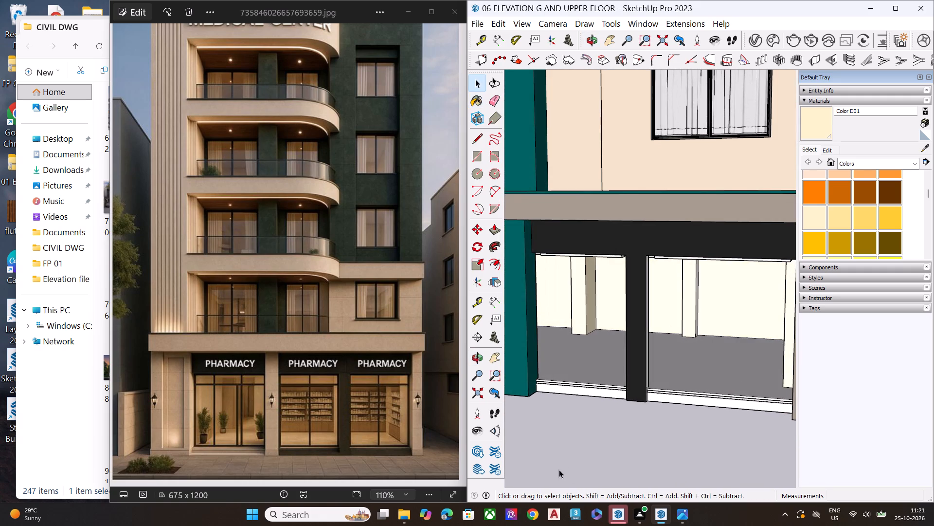
middle_drag(694, 316, 721, 209)
key(space)
scroll(613, 272, down, 14)
middle_drag(639, 294, 733, 366)
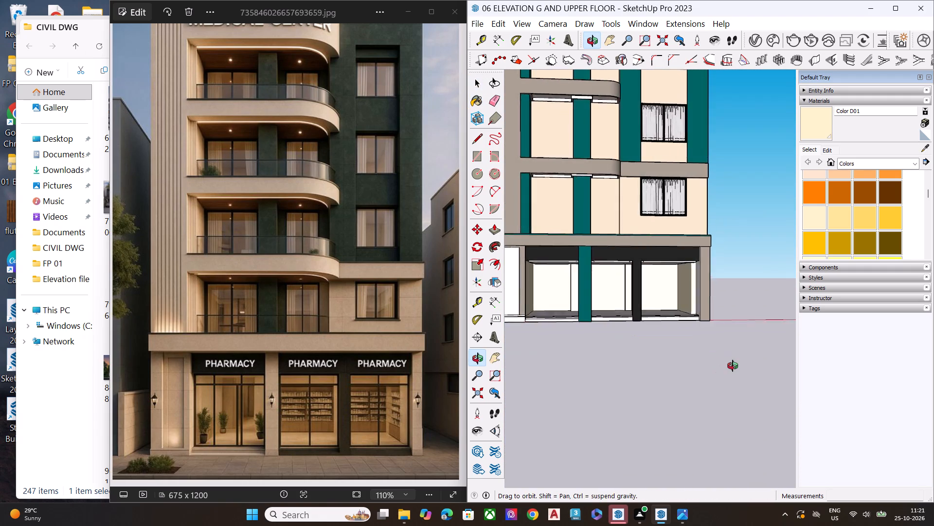
middle_drag(733, 366, 749, 363)
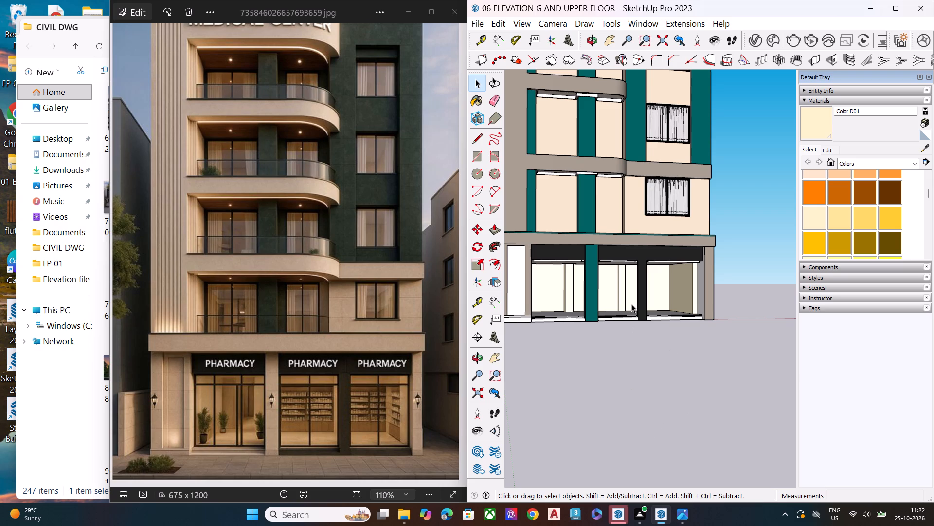
scroll(631, 304, down, 3)
middle_drag(646, 327, 664, 297)
scroll(619, 314, down, 3)
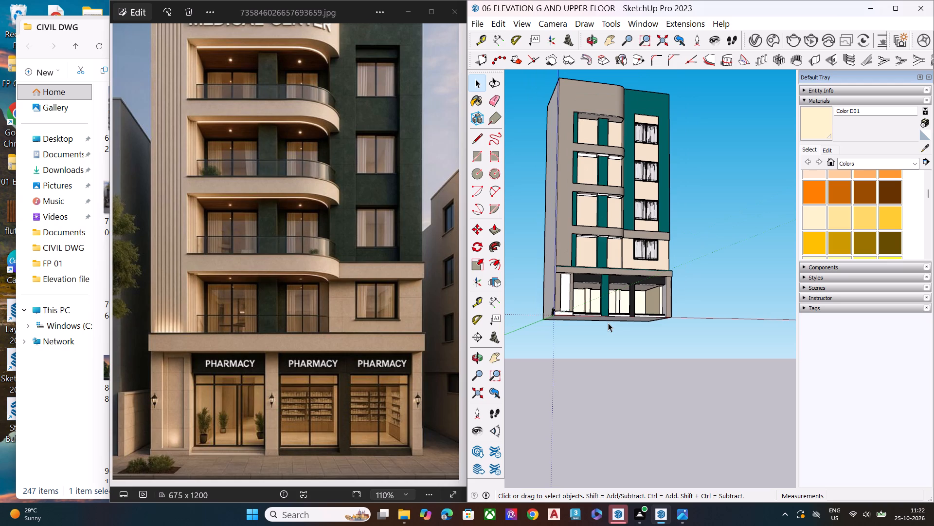
Examine the facade from below and from above, including the bare balcony and terrace floors.
click(608, 323)
scroll(588, 139, up, 7)
middle_drag(561, 189, 612, 148)
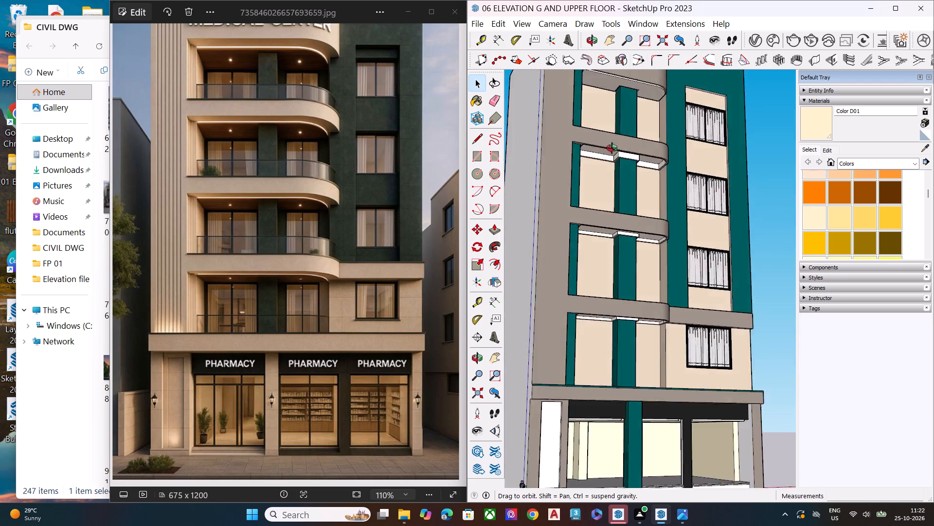
middle_drag(612, 148, 484, 356)
middle_drag(659, 340, 517, 303)
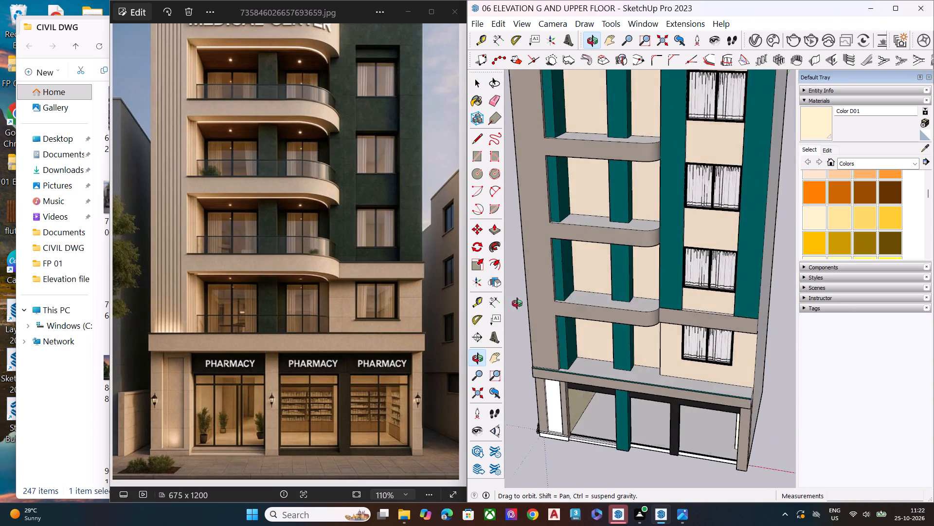
middle_drag(517, 303, 631, 250)
scroll(631, 250, up, 2)
scroll(631, 250, down, 1)
scroll(631, 250, up, 4)
scroll(634, 255, down, 1)
scroll(634, 255, up, 1)
scroll(625, 259, down, 4)
scroll(625, 261, up, 1)
scroll(626, 271, down, 2)
middle_drag(627, 224, 631, 369)
Open the Cosmos library from the V-Ray Asset Editor and browse to the Tiles category under Materials.
click(751, 40)
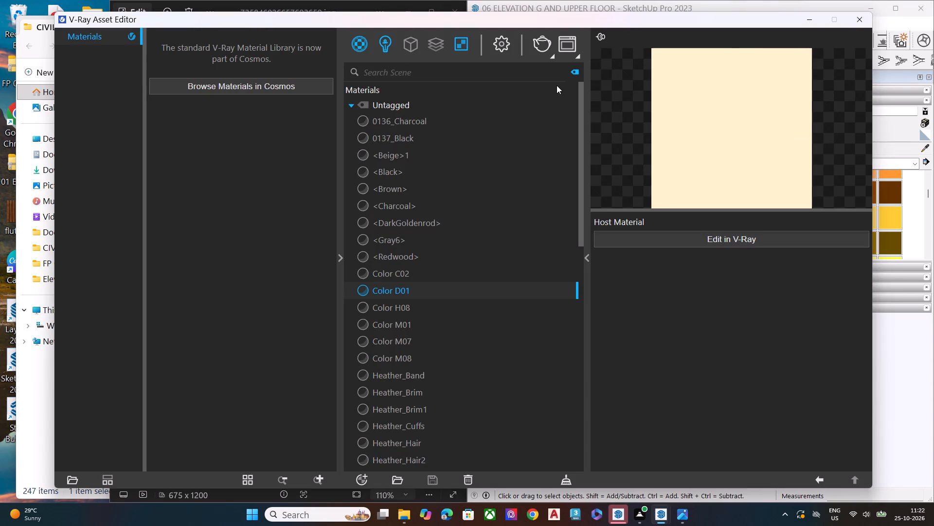
click(316, 84)
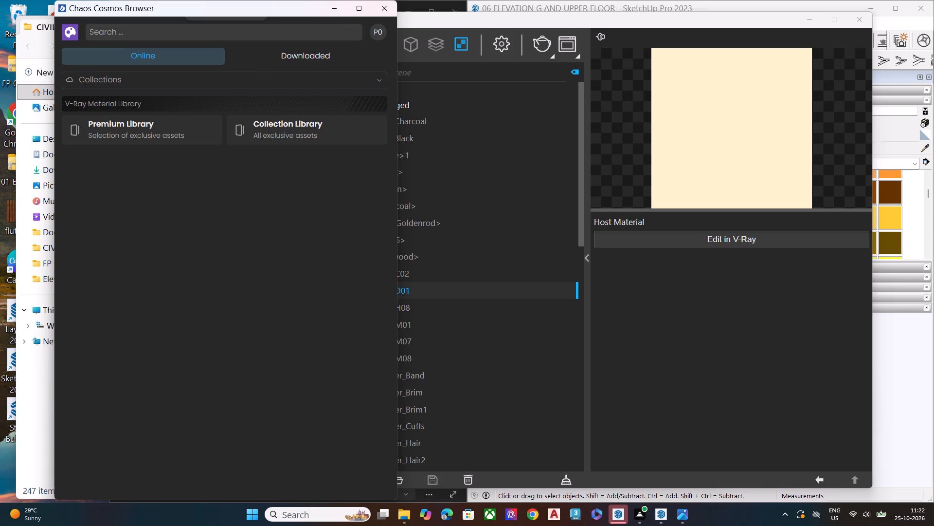
click(193, 84)
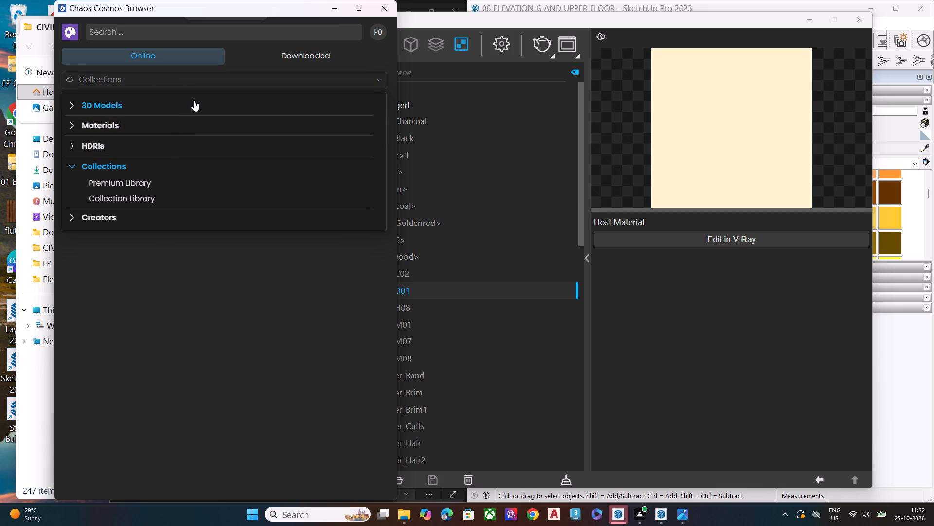
click(196, 107)
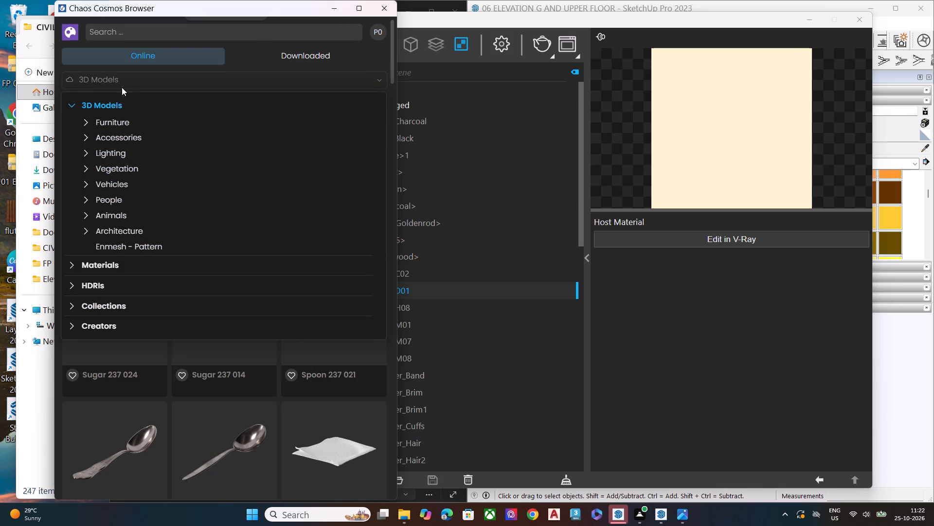
click(109, 109)
click(247, 82)
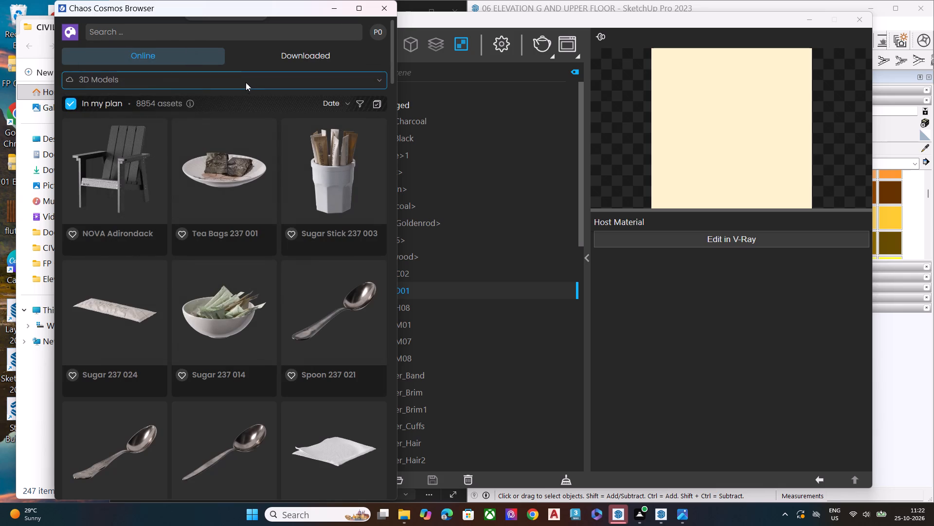
click(75, 104)
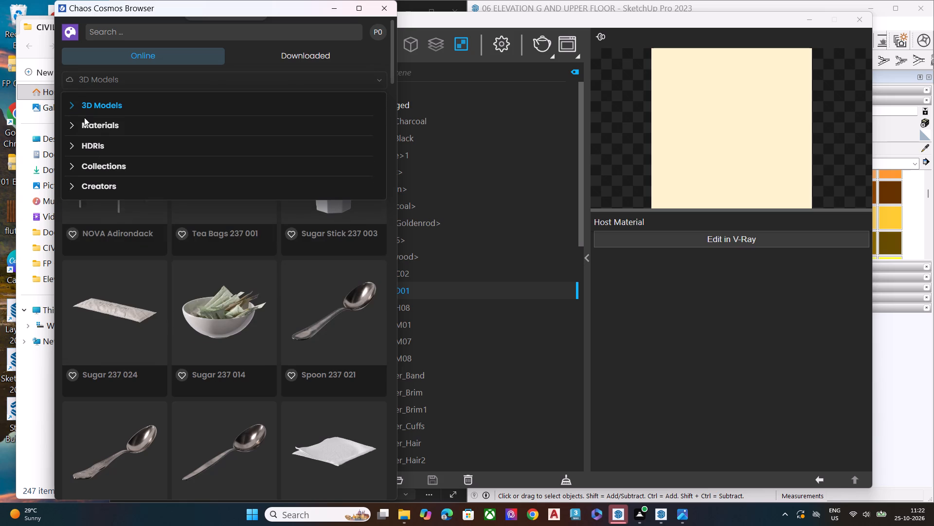
click(92, 128)
click(114, 282)
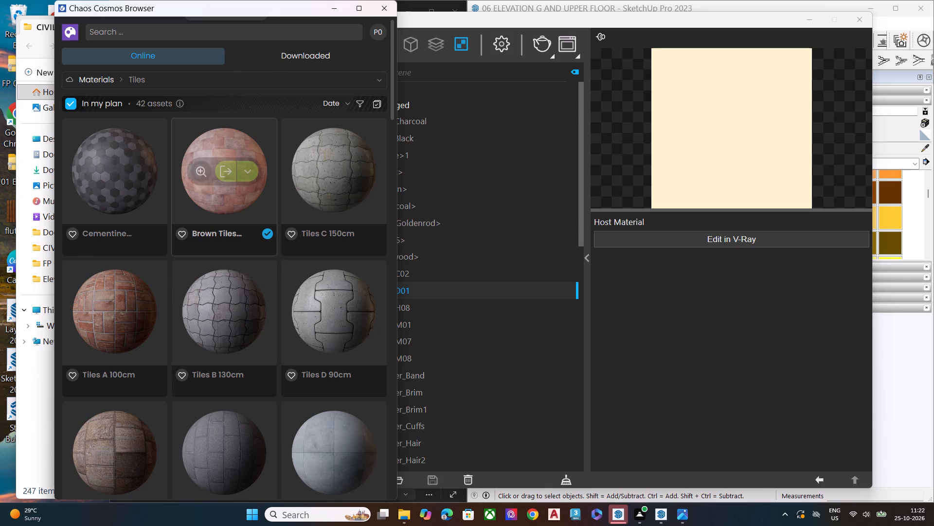
Import the Brown Tiles 240cm material into the scene, select it and close the V-Ray Asset Editor.
click(232, 181)
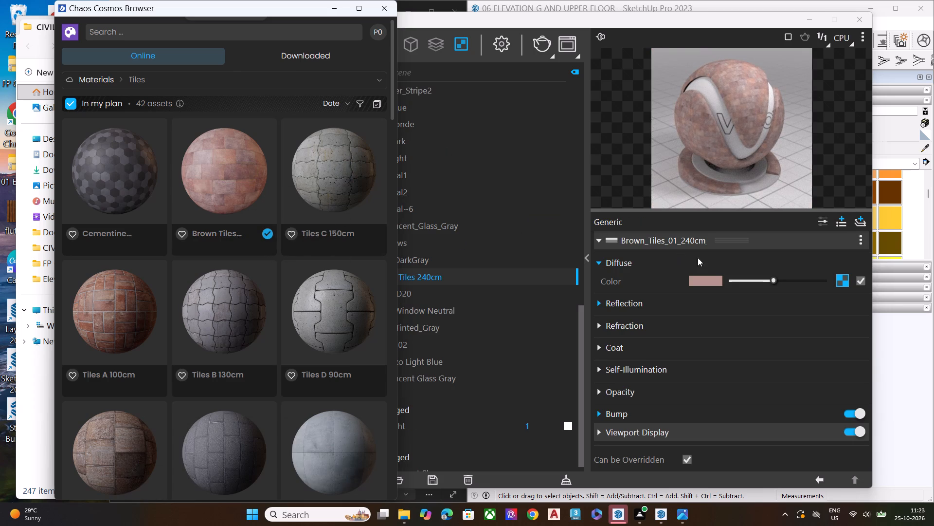
click(422, 282)
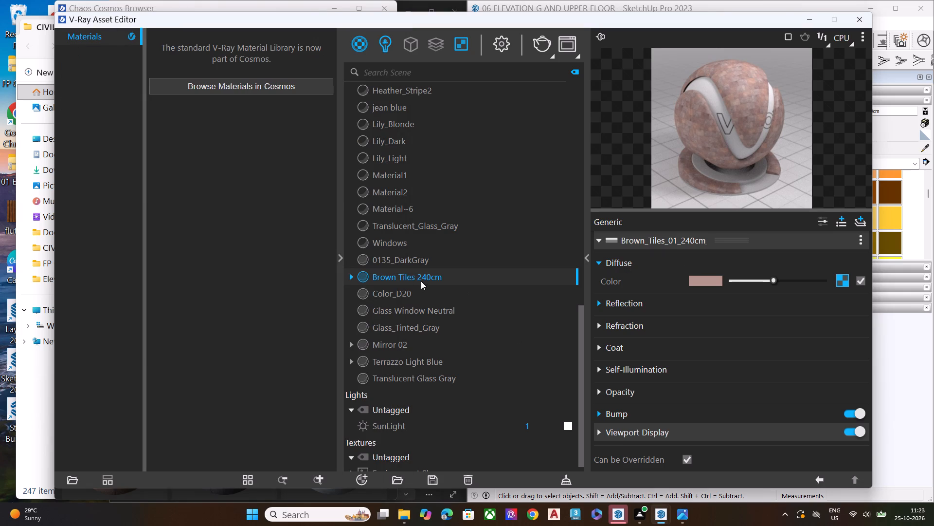
click(426, 278)
click(854, 16)
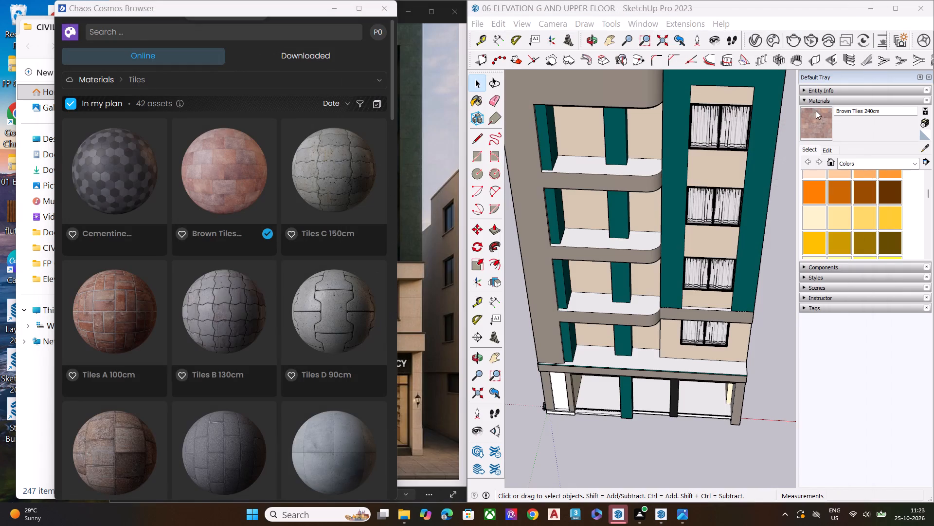
Paint the floors of the three upper curved balconies with Brown Tiles 240cm.
click(817, 130)
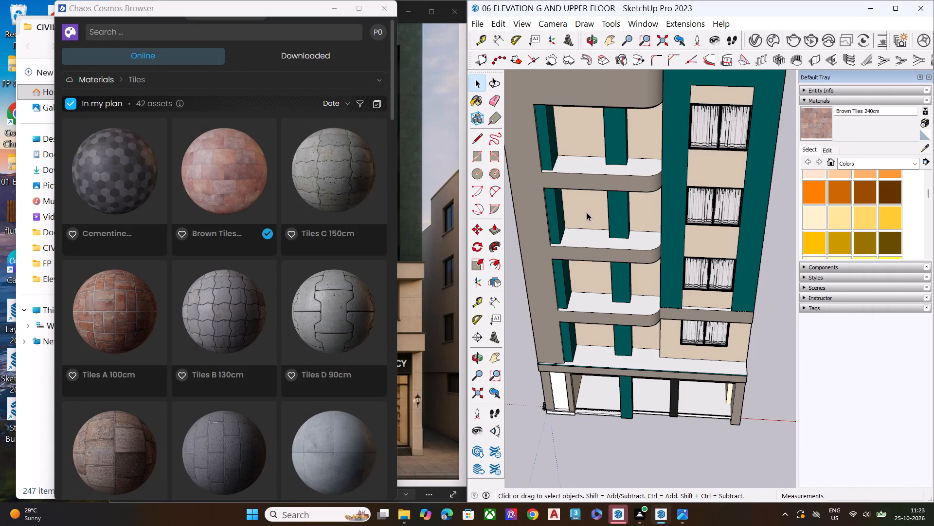
scroll(645, 178, up, 3)
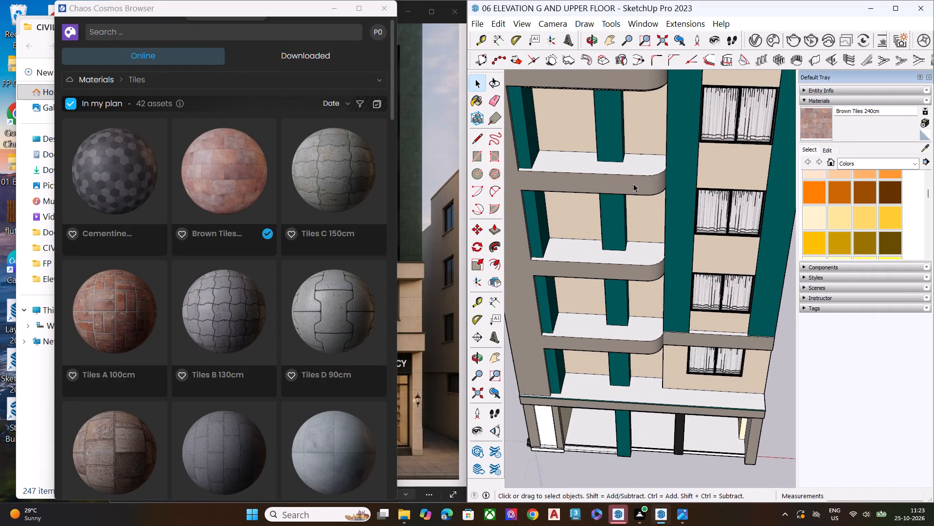
scroll(633, 184, up, 1)
click(804, 133)
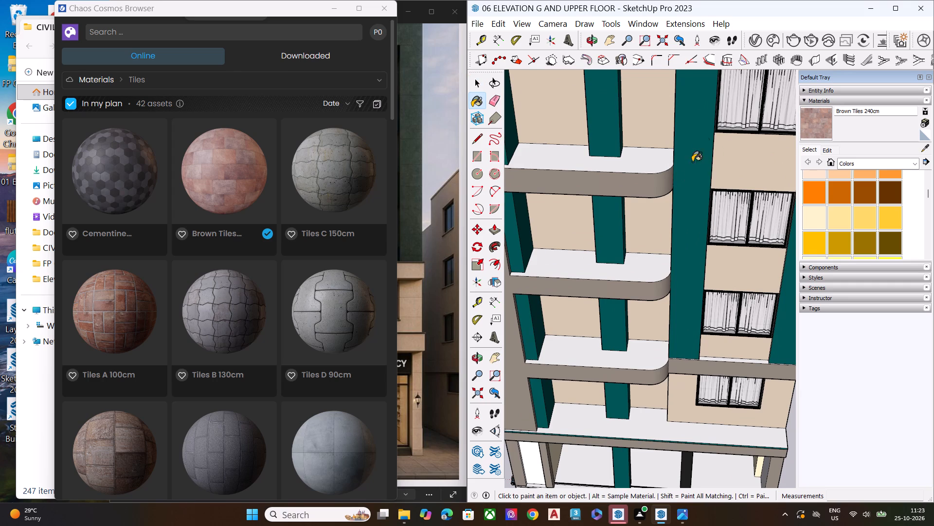
scroll(671, 143, up, 5)
click(637, 174)
scroll(651, 217, down, 5)
click(644, 298)
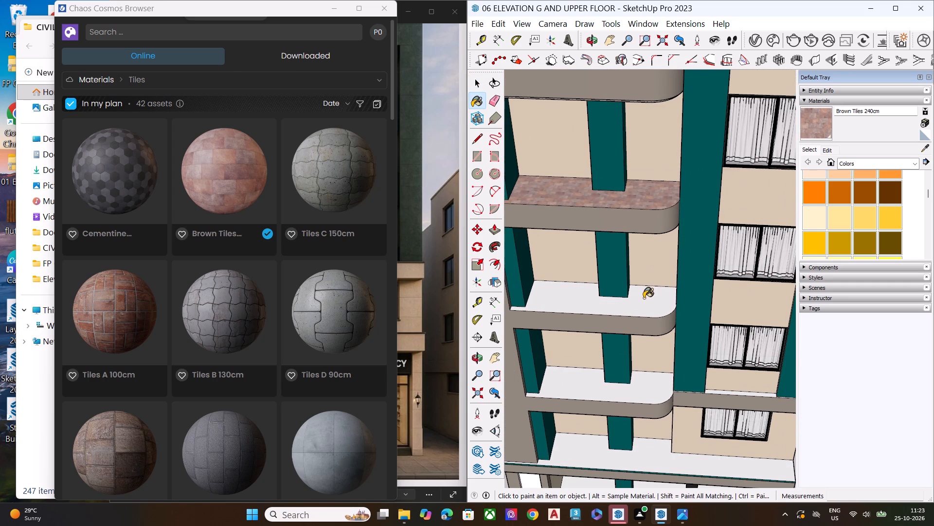
click(643, 389)
Paint the lowest terrace floor, above the ground-floor shops, with Brown Tiles 240cm.
middle_drag(652, 355, 647, 274)
scroll(602, 345, down, 2)
scroll(605, 339, up, 1)
scroll(609, 338, down, 3)
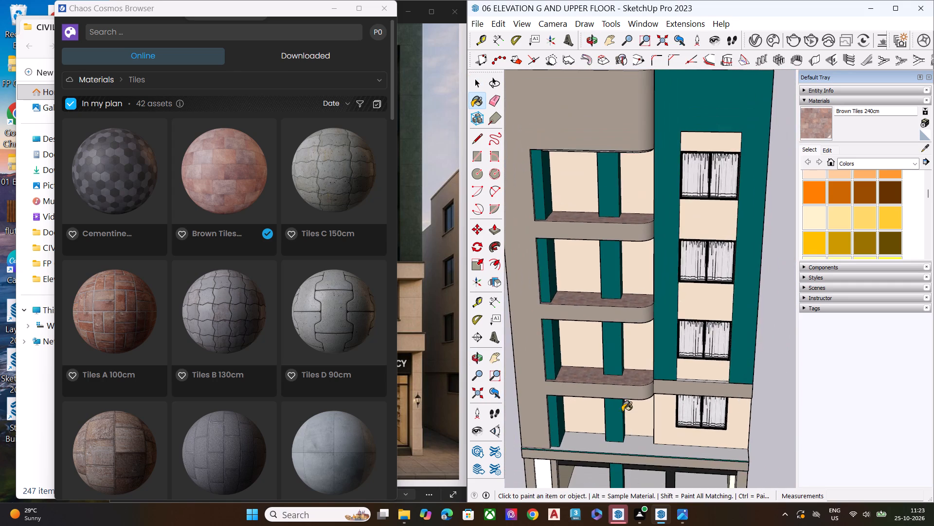
scroll(624, 423, up, 8)
click(624, 454)
scroll(651, 379, down, 3)
scroll(651, 379, up, 1)
scroll(651, 379, down, 3)
Paint the ground-floor shop floor with Brown Tiles 240cm and check it against the whole facade.
middle_drag(664, 362, 668, 386)
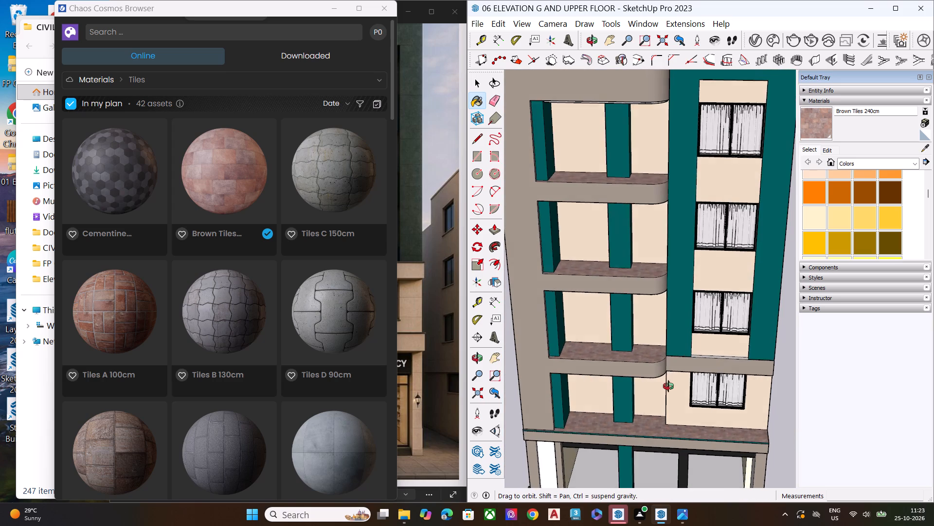
middle_drag(668, 386, 752, 331)
scroll(625, 288, down, 6)
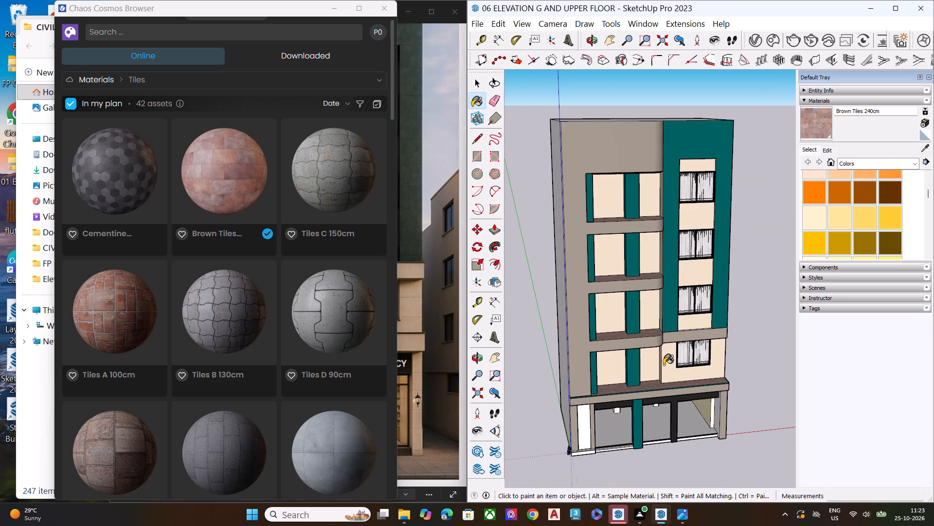
middle_drag(664, 365, 708, 319)
scroll(656, 418, up, 5)
click(656, 442)
scroll(685, 442, up, 1)
scroll(685, 442, down, 1)
scroll(685, 442, up, 3)
middle_drag(685, 442, 684, 393)
scroll(683, 403, down, 2)
scroll(683, 403, up, 1)
scroll(683, 403, down, 7)
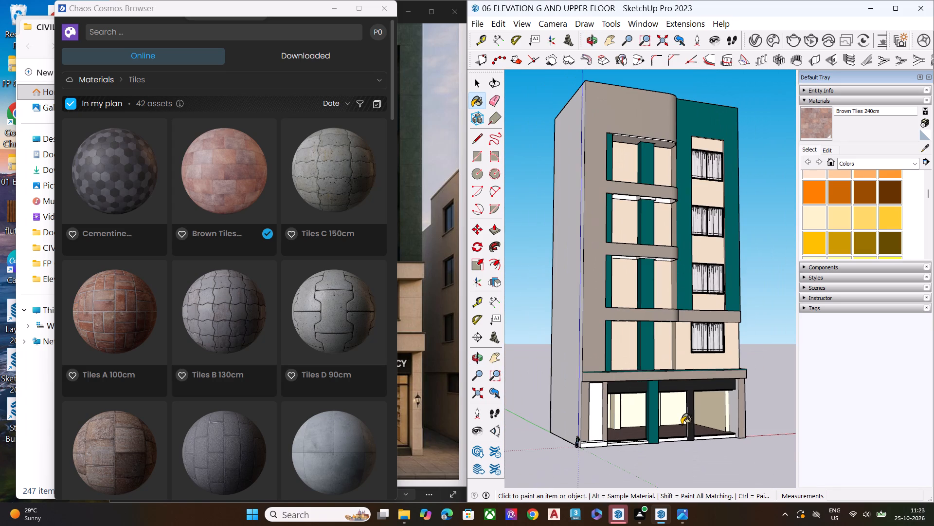
Shrink the Brown Tiles 240cm texture on the ground-floor shop floor along the floor's depth by adjusting its texture position.
key(space)
middle_drag(681, 396, 558, 525)
scroll(654, 401, up, 5)
scroll(654, 401, down, 1)
scroll(654, 401, up, 3)
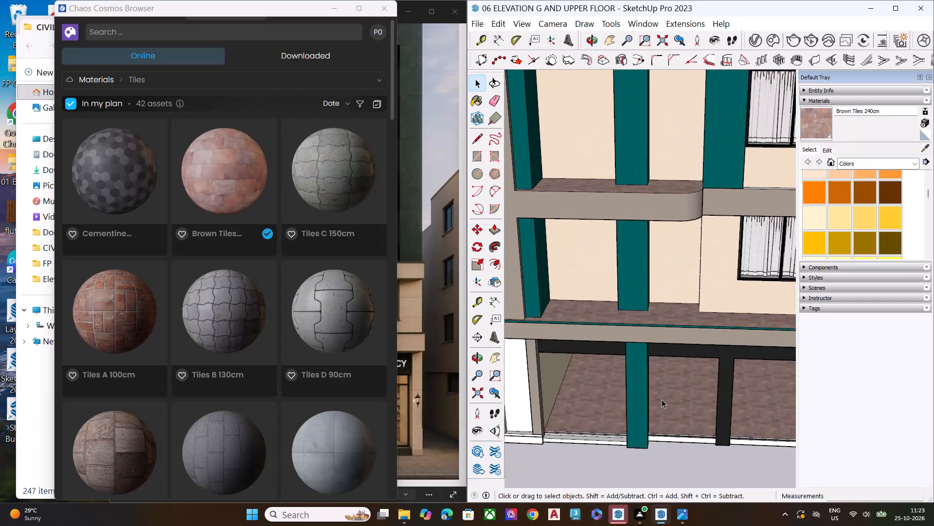
scroll(667, 429, up, 3)
scroll(667, 429, down, 3)
scroll(667, 429, up, 1)
scroll(667, 429, down, 1)
scroll(667, 429, up, 4)
scroll(685, 412, down, 1)
scroll(685, 412, up, 2)
scroll(685, 412, down, 1)
scroll(685, 412, up, 8)
scroll(691, 406, down, 1)
scroll(691, 406, up, 4)
scroll(691, 406, down, 2)
scroll(691, 406, up, 4)
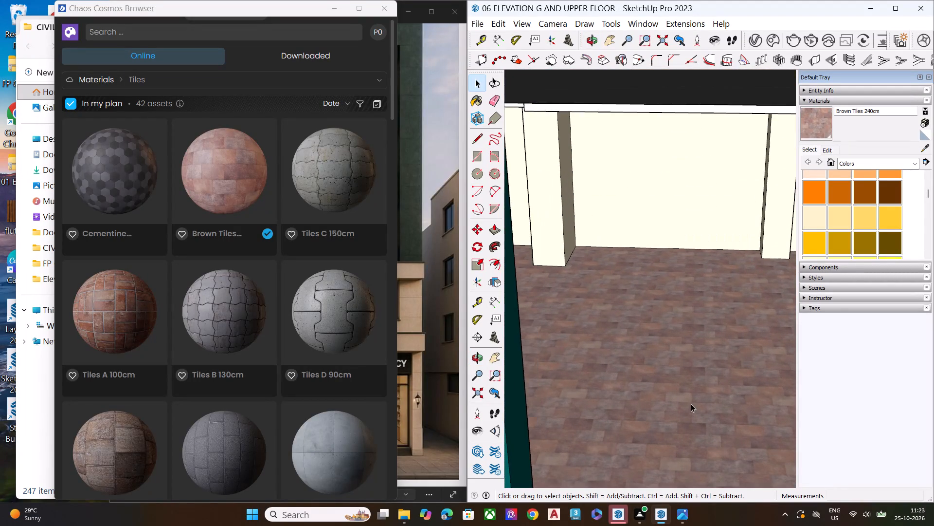
scroll(683, 393, up, 5)
double_click(680, 391)
right_click(674, 316)
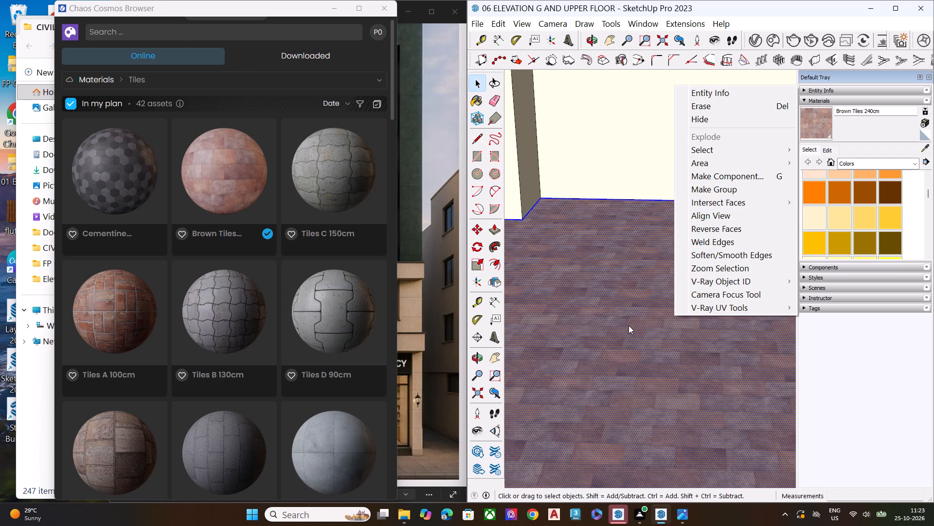
right_drag(629, 325, 628, 333)
click(601, 363)
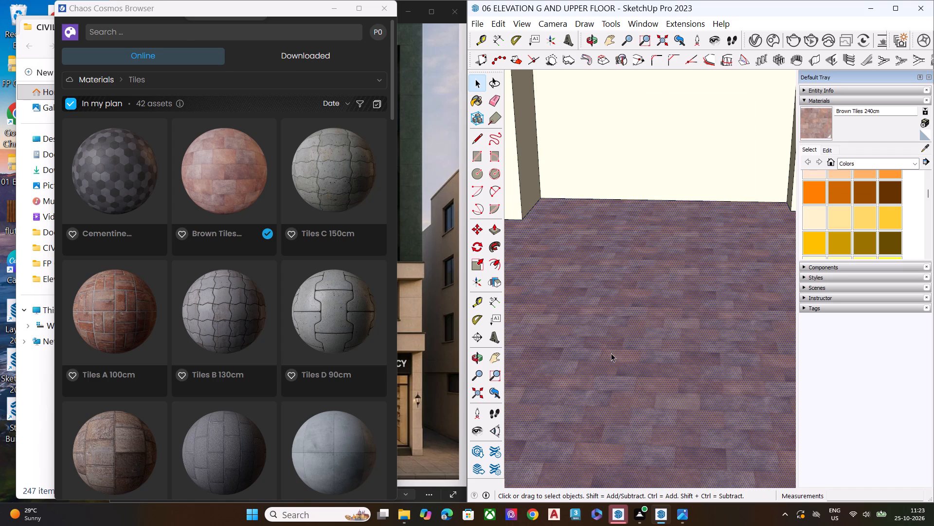
click(611, 353)
right_click(611, 353)
click(657, 292)
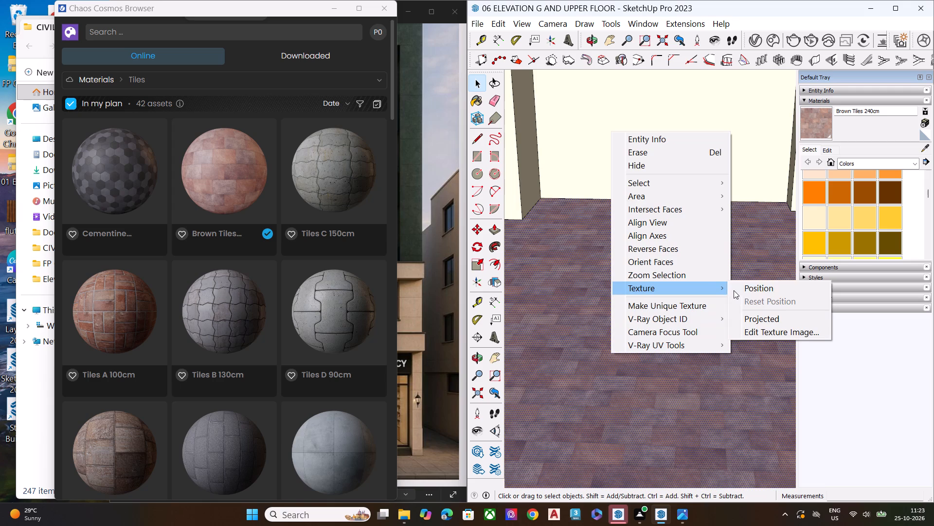
click(766, 293)
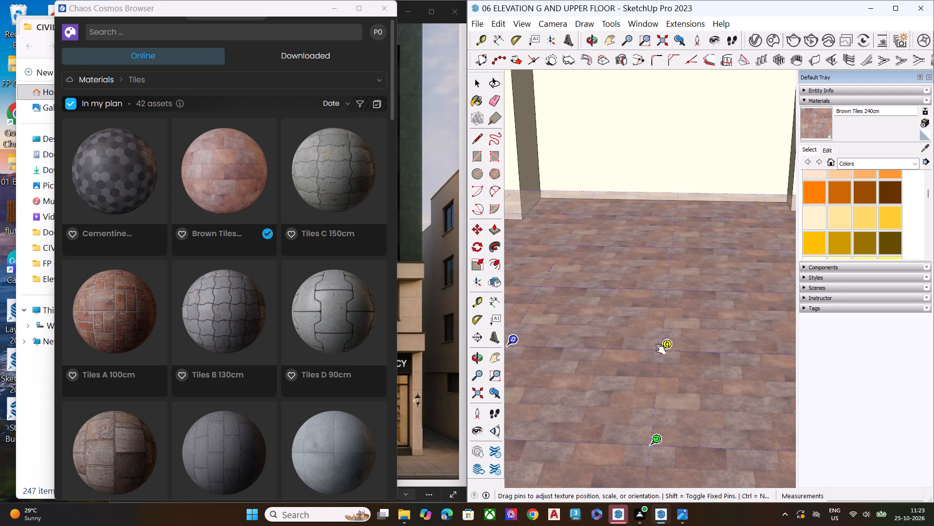
scroll(811, 362, down, 2)
scroll(815, 362, up, 2)
scroll(816, 362, down, 5)
scroll(813, 364, up, 1)
scroll(812, 364, down, 4)
scroll(697, 351, up, 2)
scroll(697, 351, down, 4)
scroll(697, 351, up, 1)
scroll(694, 355, down, 6)
middle_drag(630, 394, 634, 437)
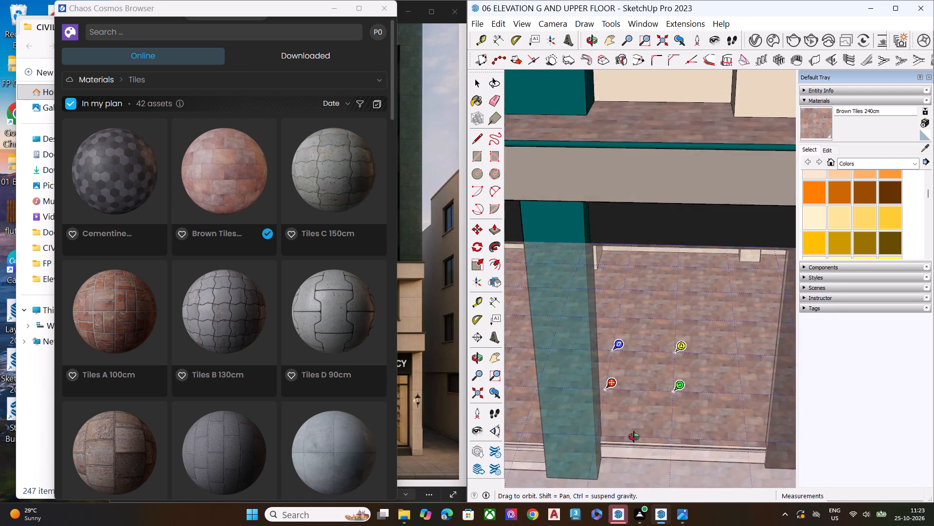
middle_drag(634, 437, 649, 495)
scroll(640, 385, up, 9)
scroll(609, 254, up, 3)
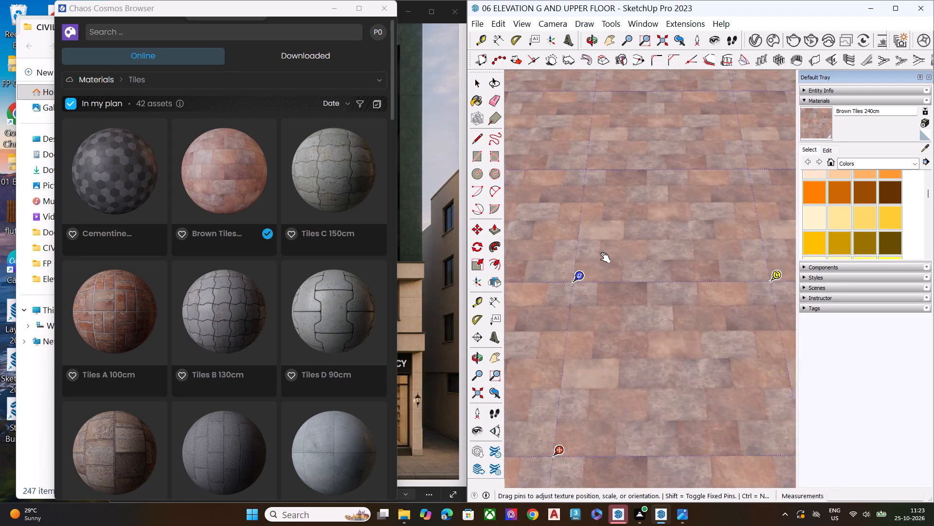
scroll(602, 255, up, 5)
drag(559, 297, 575, 190)
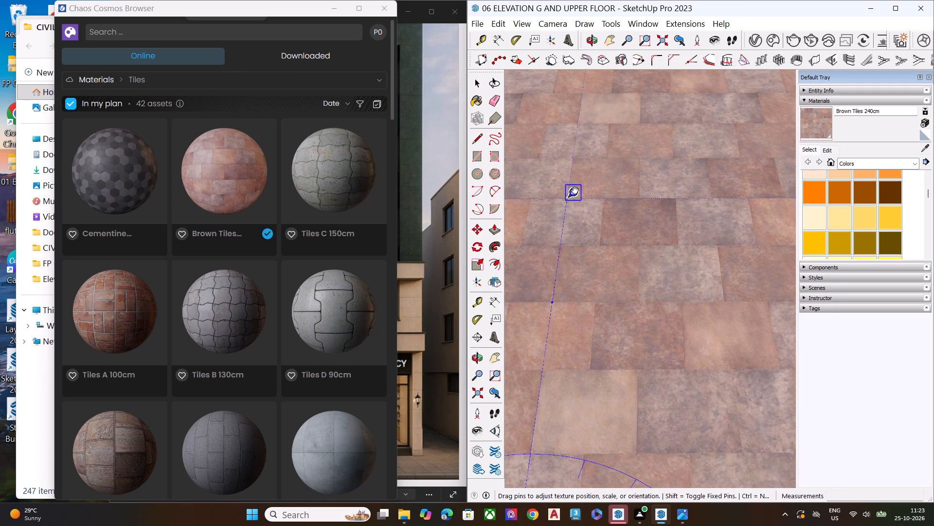
drag(575, 190, 559, 325)
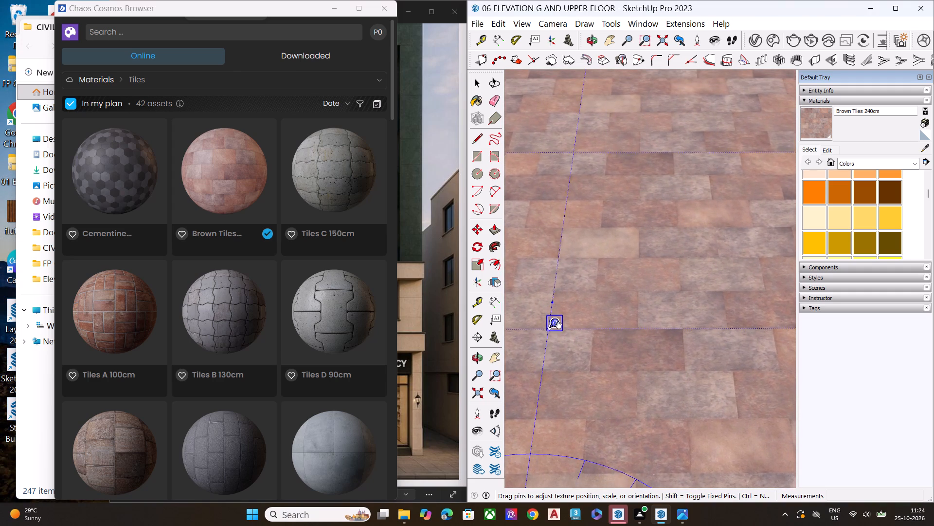
drag(559, 325, 543, 375)
key(space)
Examine the adjusted shop floor tiles close up and the whole front facade from several angles.
scroll(611, 259, down, 10)
scroll(611, 259, up, 2)
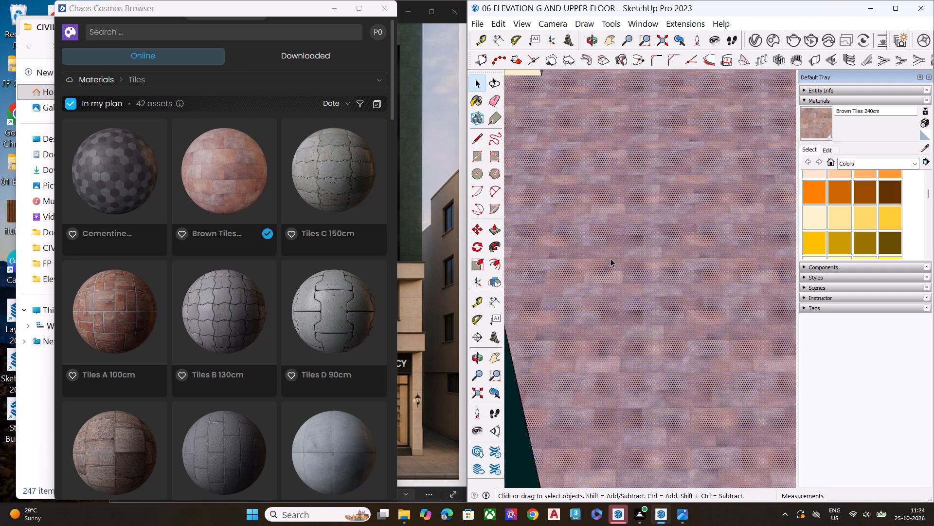
scroll(613, 256, down, 2)
scroll(613, 256, up, 1)
scroll(613, 256, down, 5)
scroll(613, 256, up, 1)
scroll(613, 256, down, 4)
scroll(613, 256, up, 2)
scroll(613, 256, down, 6)
scroll(614, 255, up, 4)
scroll(614, 258, down, 2)
drag(619, 398, 620, 402)
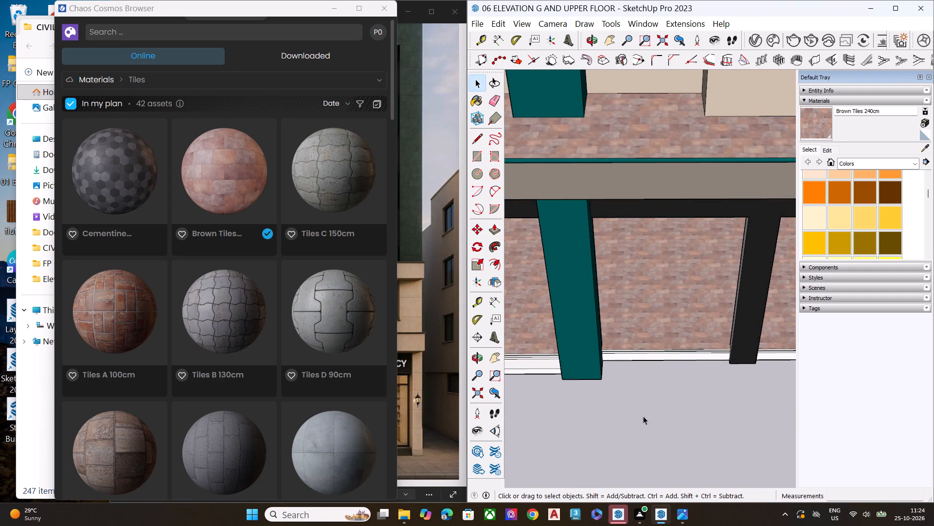
middle_drag(643, 403, 661, 285)
key(space)
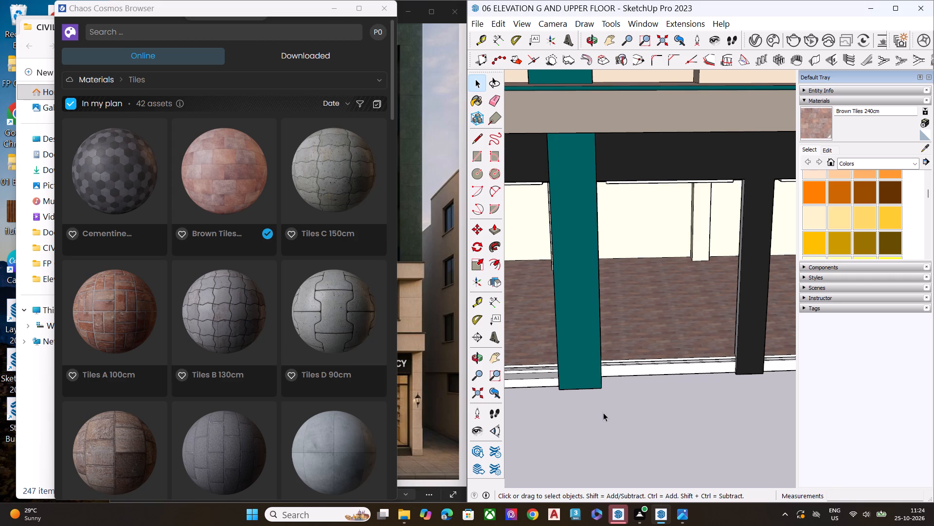
scroll(599, 387, down, 3)
middle_drag(635, 372, 645, 327)
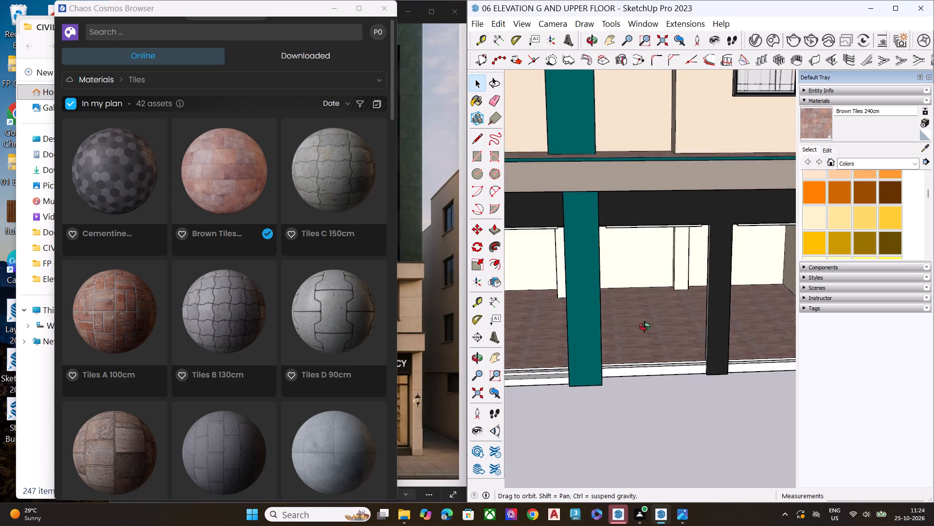
middle_drag(645, 327, 650, 309)
key(space)
click(630, 436)
scroll(660, 349, up, 1)
scroll(663, 347, down, 5)
middle_drag(663, 411, 598, 382)
scroll(629, 324, down, 2)
scroll(629, 325, up, 1)
scroll(629, 331, down, 8)
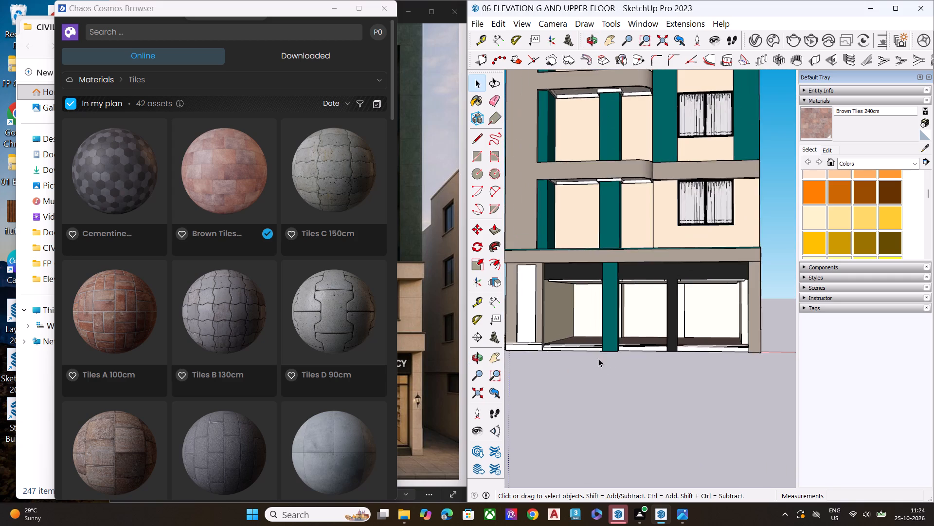
scroll(596, 356, up, 2)
scroll(596, 356, down, 6)
scroll(651, 357, down, 4)
scroll(657, 364, up, 1)
scroll(661, 368, down, 6)
scroll(662, 282, up, 10)
key(space)
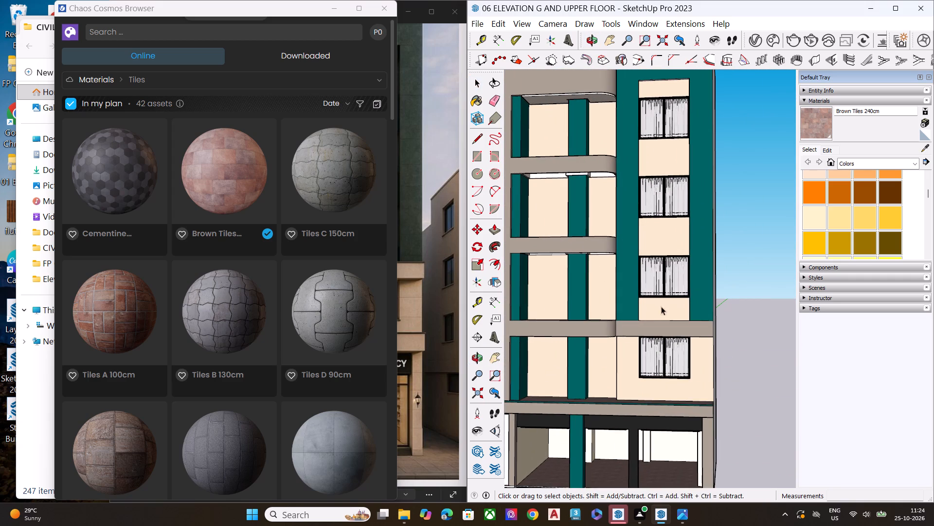
middle_drag(676, 340, 729, 323)
click(752, 357)
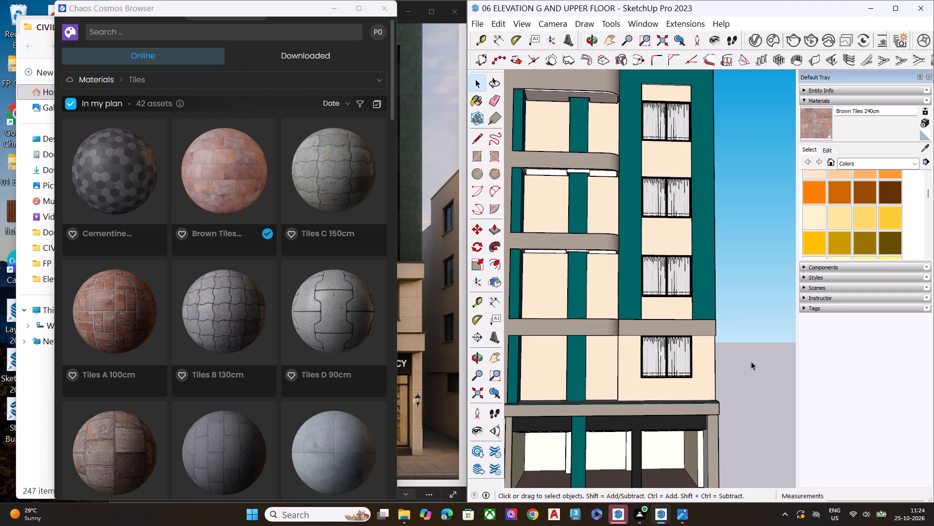
scroll(530, 278, down, 7)
middle_drag(603, 338, 608, 351)
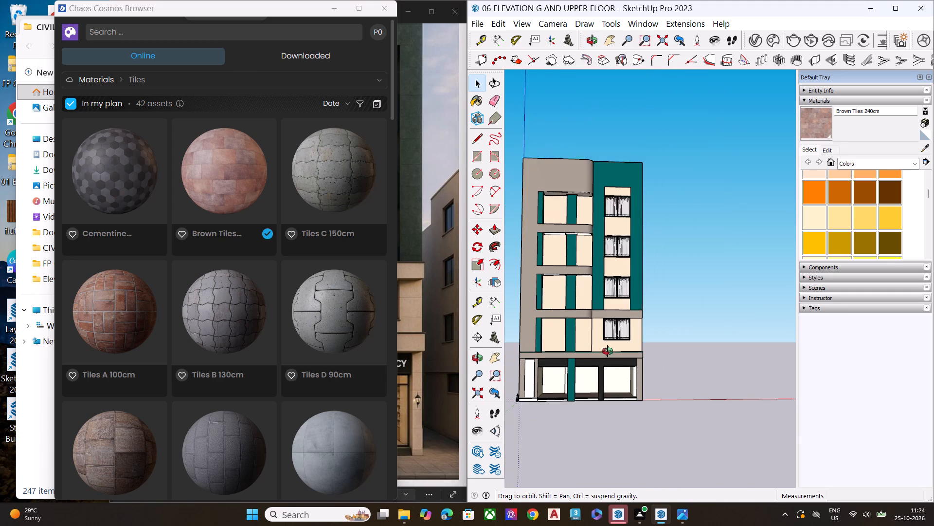
middle_drag(608, 351, 630, 354)
scroll(633, 353, up, 7)
Paint the cream wall around the lowest curtained window, just above the shops, with the dark green Color H08 scene material.
click(631, 342)
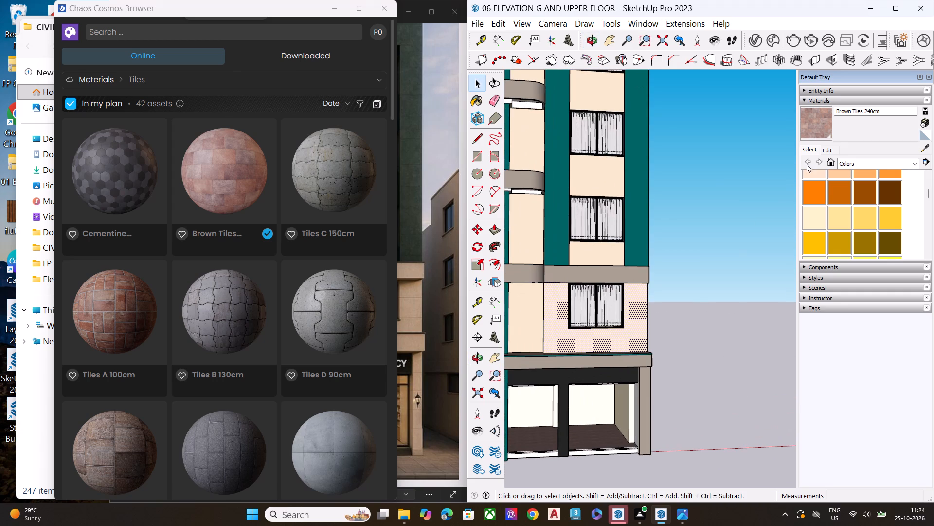
key(space)
scroll(861, 231, up, 4)
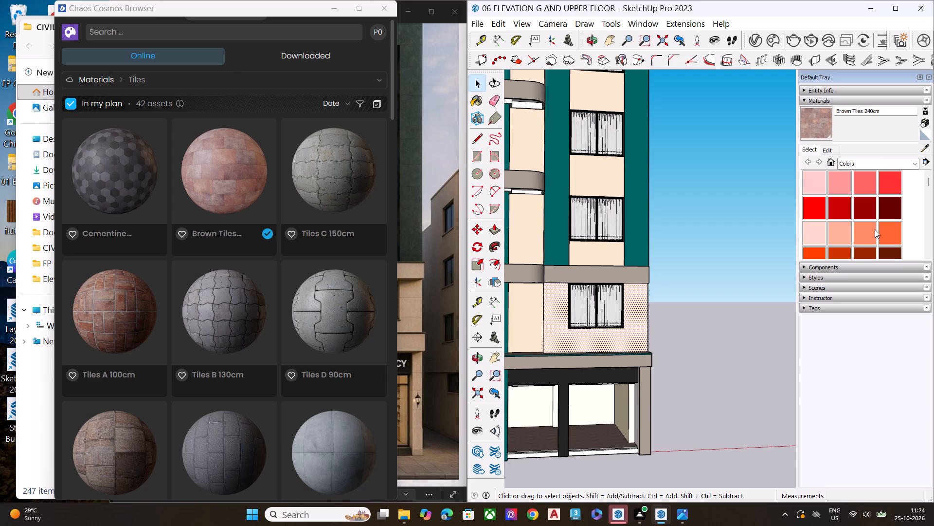
scroll(886, 225, up, 5)
scroll(886, 225, down, 6)
scroll(886, 226, up, 5)
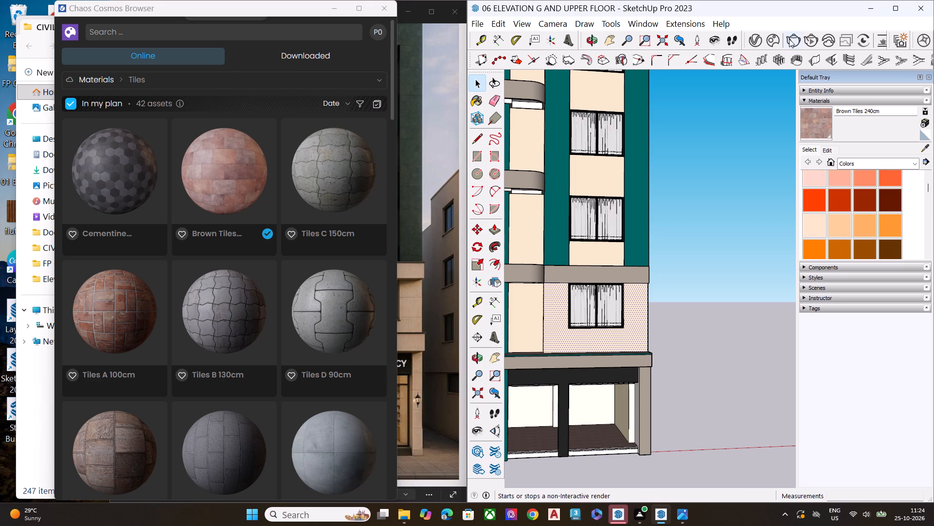
click(759, 43)
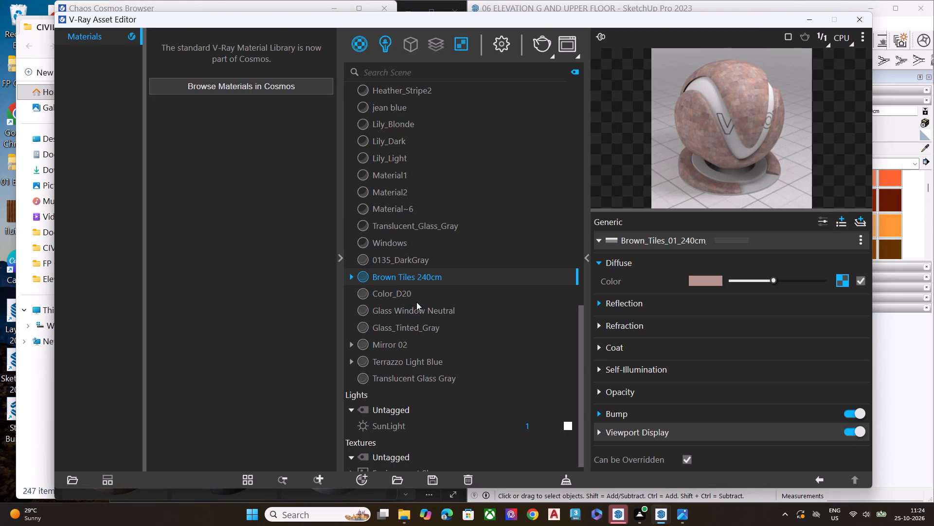
click(406, 173)
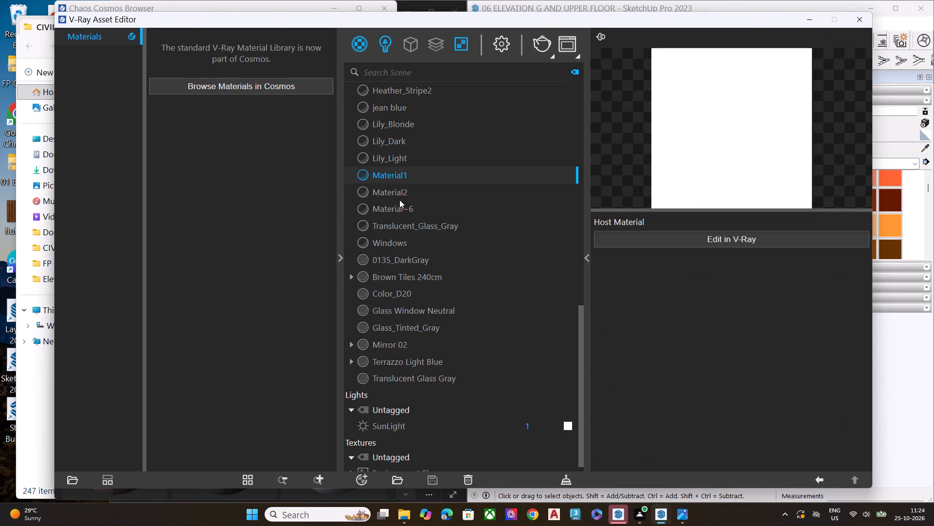
click(399, 200)
click(401, 211)
scroll(419, 297, up, 3)
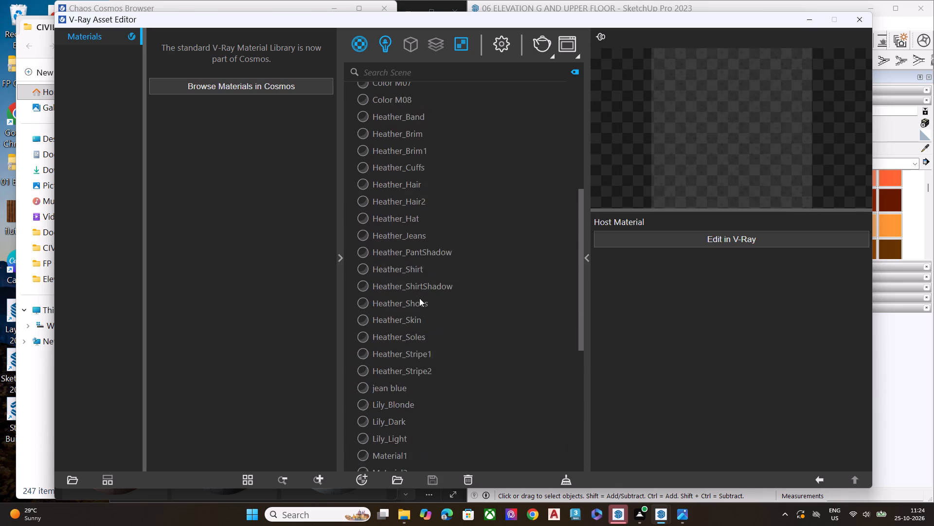
scroll(419, 298, up, 2)
scroll(419, 298, down, 1)
scroll(419, 298, up, 2)
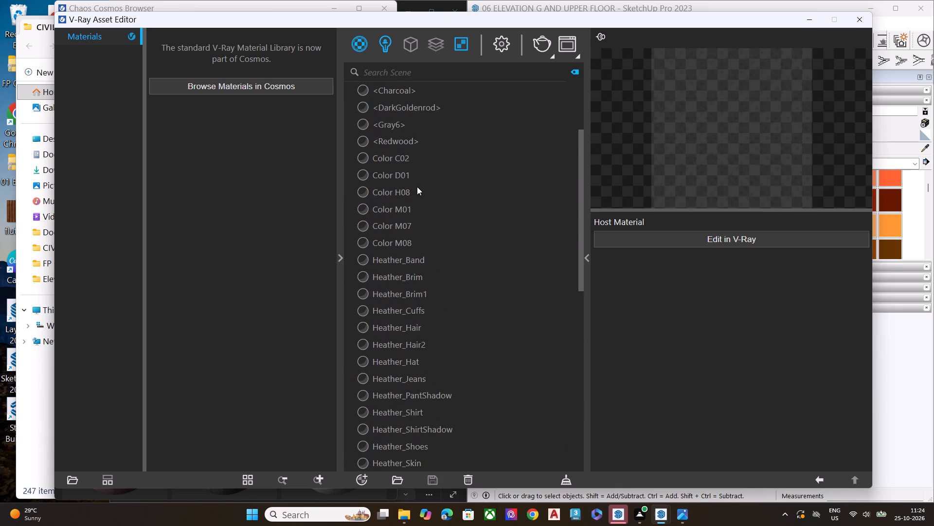
click(417, 176)
click(413, 194)
click(412, 195)
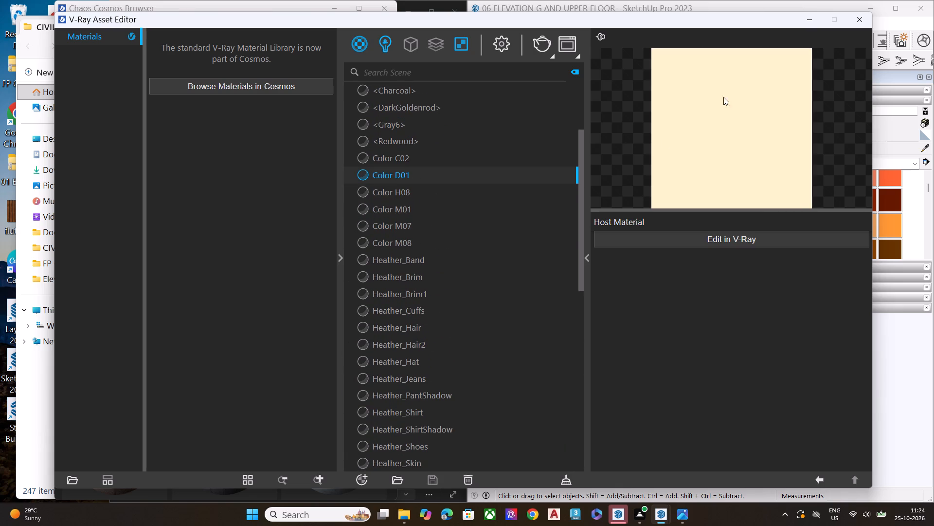
click(859, 14)
click(822, 121)
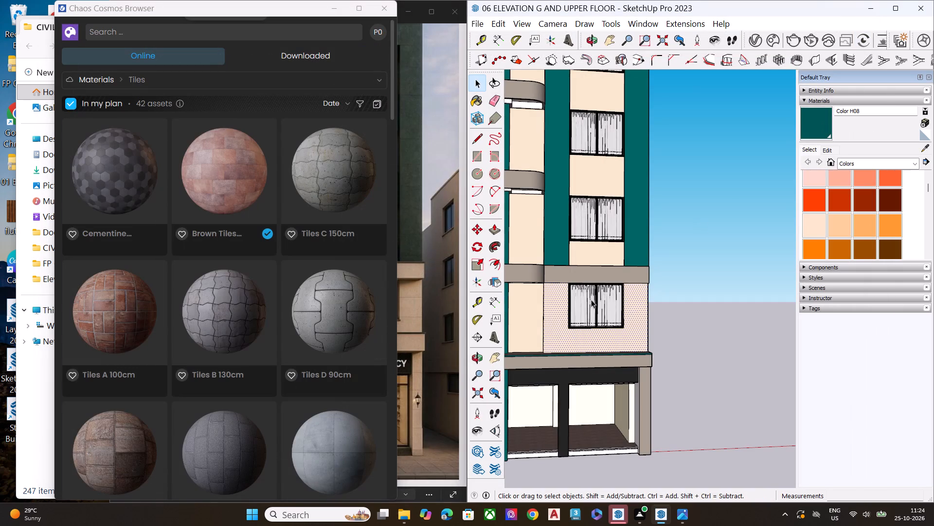
click(815, 129)
click(561, 318)
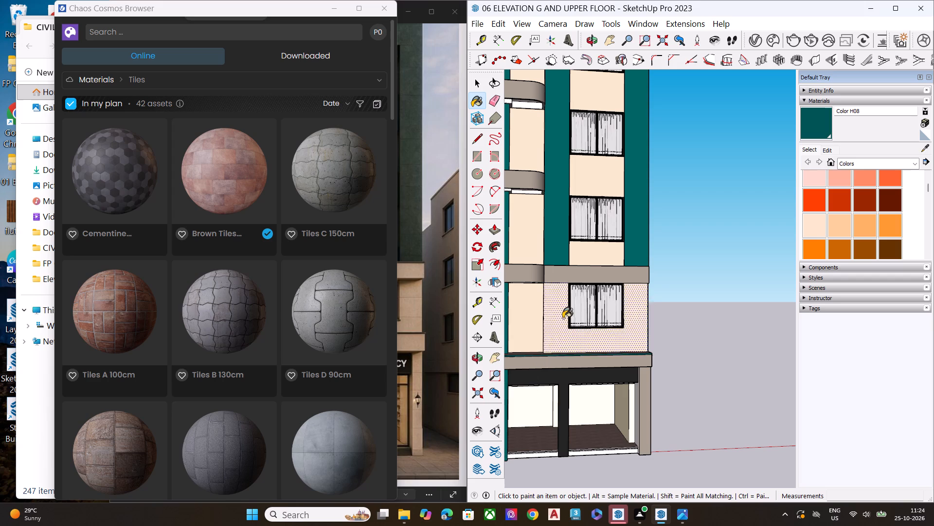
key(space)
click(675, 325)
Examine the green window wall against the balconies, shopfront and side walls from several angles.
middle_drag(695, 345, 397, 338)
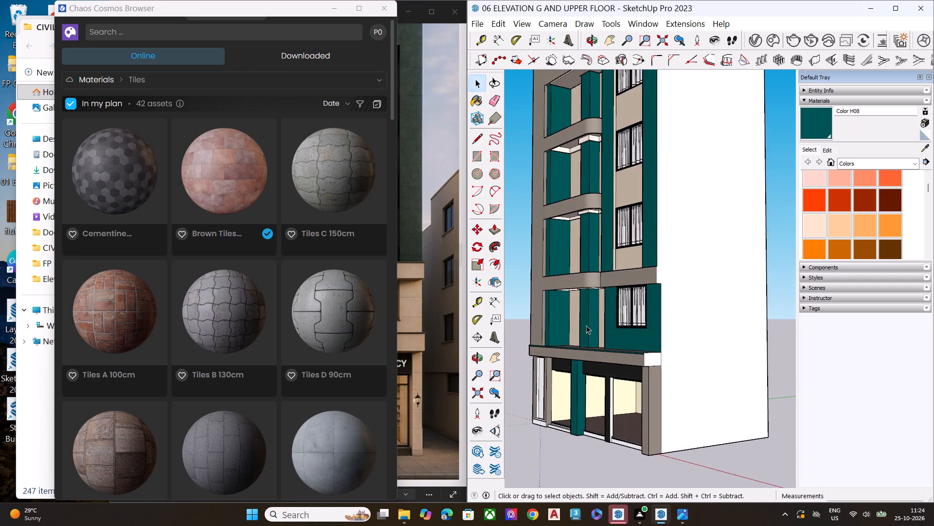
scroll(622, 329, down, 2)
scroll(629, 330, up, 3)
scroll(637, 336, down, 4)
middle_drag(641, 366, 691, 296)
double_click(734, 299)
key(space)
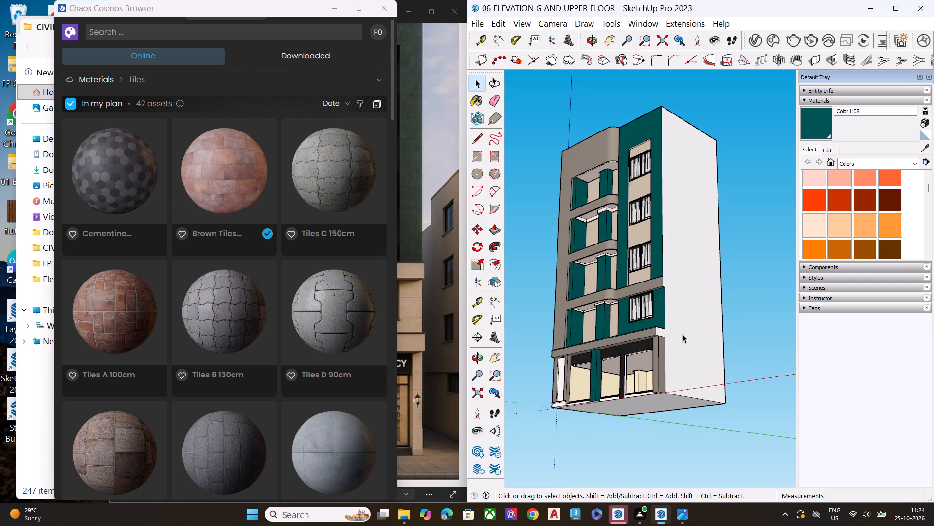
middle_drag(555, 325, 809, 319)
scroll(653, 318, up, 3)
scroll(635, 313, down, 4)
scroll(635, 313, up, 4)
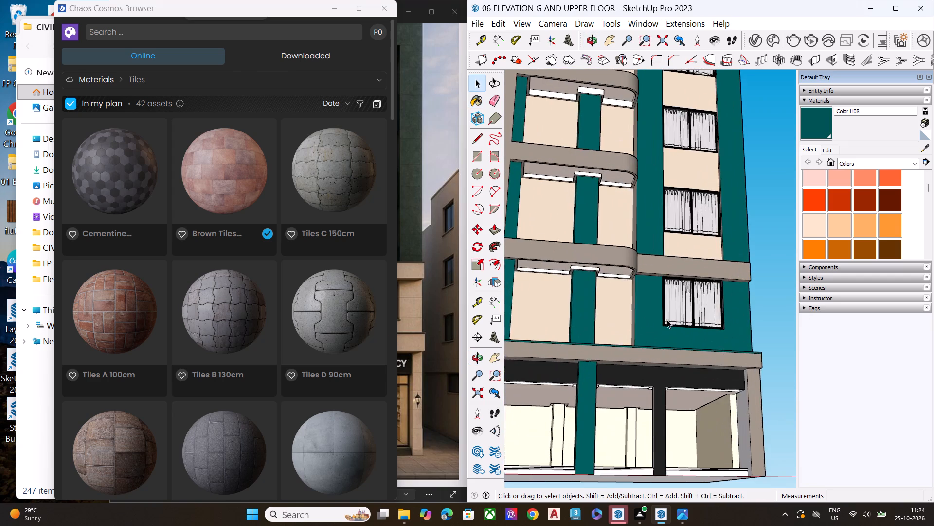
middle_drag(668, 320, 862, 421)
double_click(764, 375)
key(space)
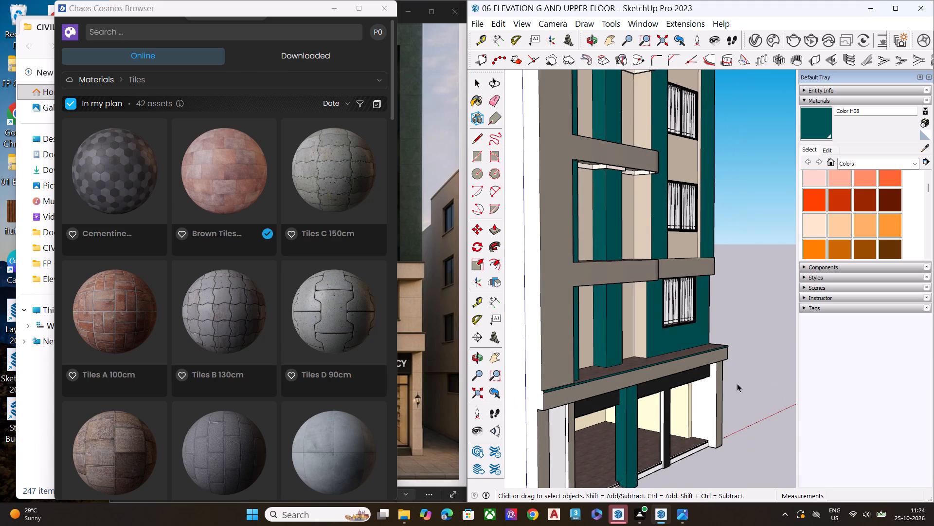
scroll(673, 365, down, 5)
middle_drag(683, 371, 584, 430)
scroll(682, 345, up, 1)
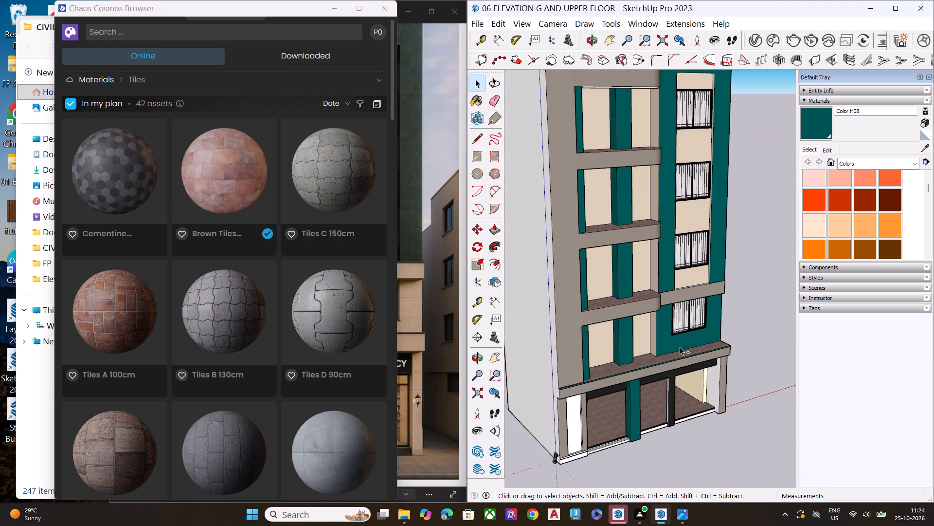
Save the model.
key(ctrl+s)
key(ctrl+s)
Examine the whole painted facade, including balconies, curtained windows and shopfront, from several angles and distances.
scroll(660, 343, down, 5)
middle_drag(668, 348, 674, 292)
scroll(679, 256, up, 3)
scroll(680, 255, down, 1)
scroll(680, 255, up, 2)
middle_drag(676, 314, 574, 281)
scroll(639, 235, up, 1)
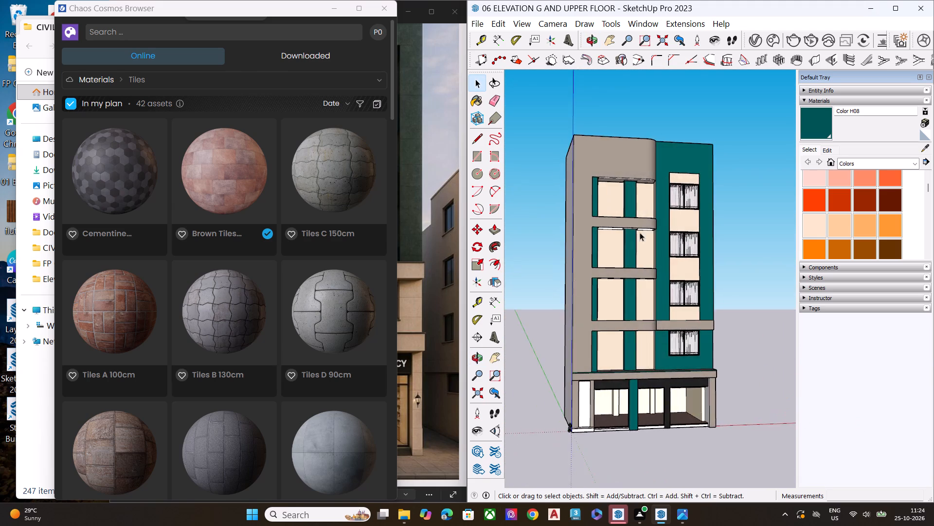
scroll(640, 232, up, 4)
scroll(622, 93, down, 2)
scroll(622, 93, up, 3)
scroll(629, 156, down, 2)
Browse the Architectural elements category of the Cosmos 3D architecture models for pieces that could suit the facade.
click(760, 40)
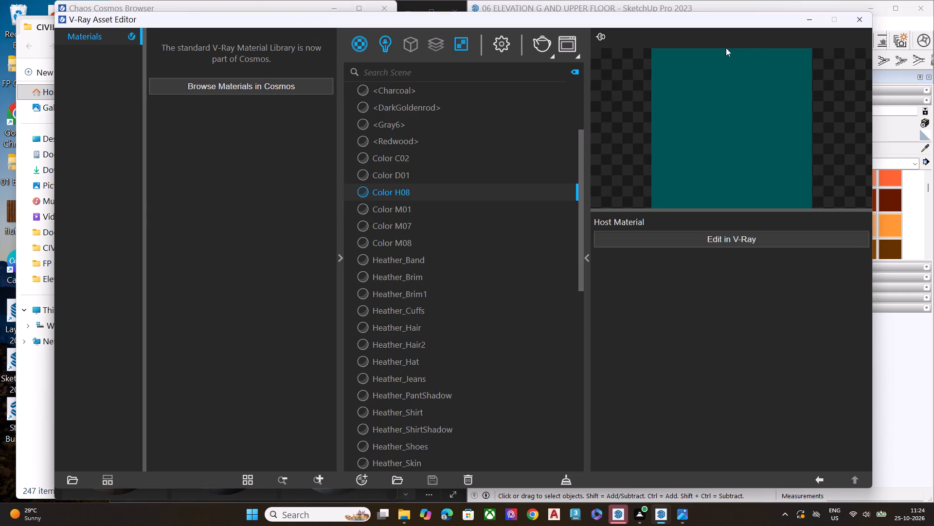
click(300, 89)
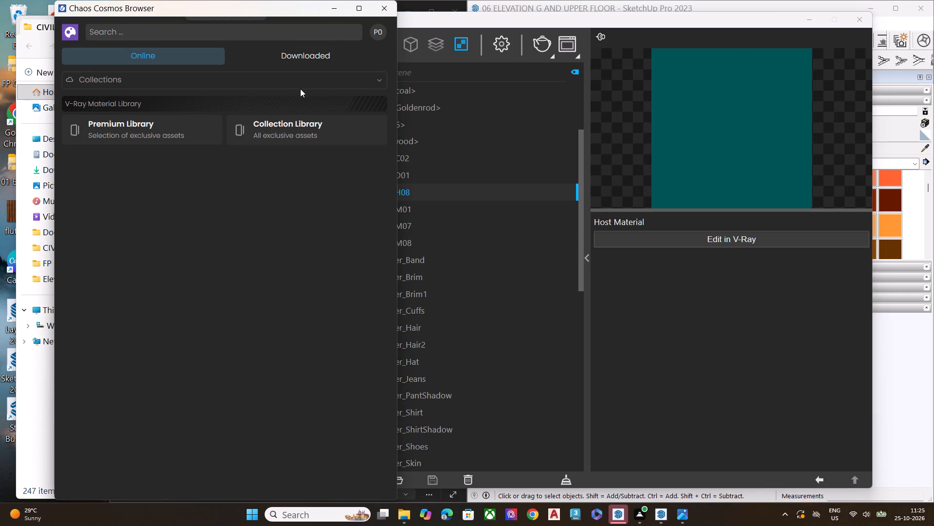
click(254, 82)
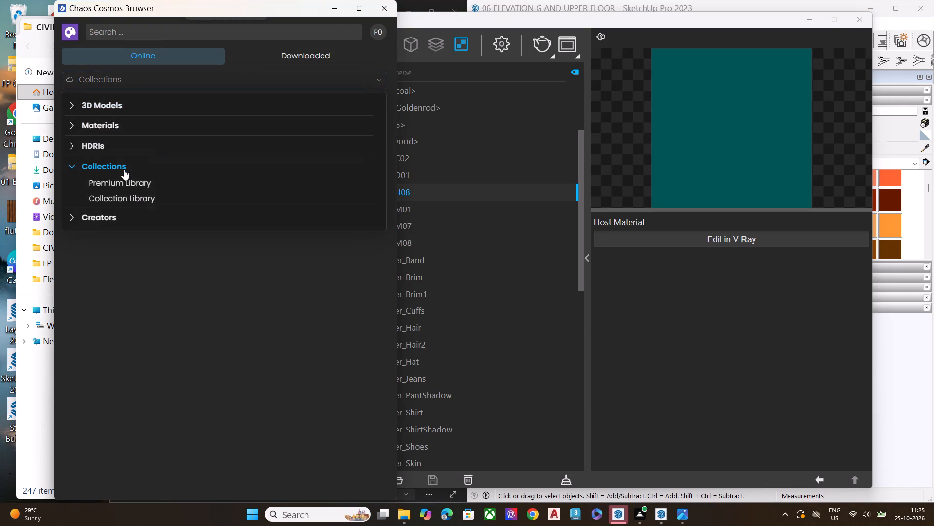
click(104, 123)
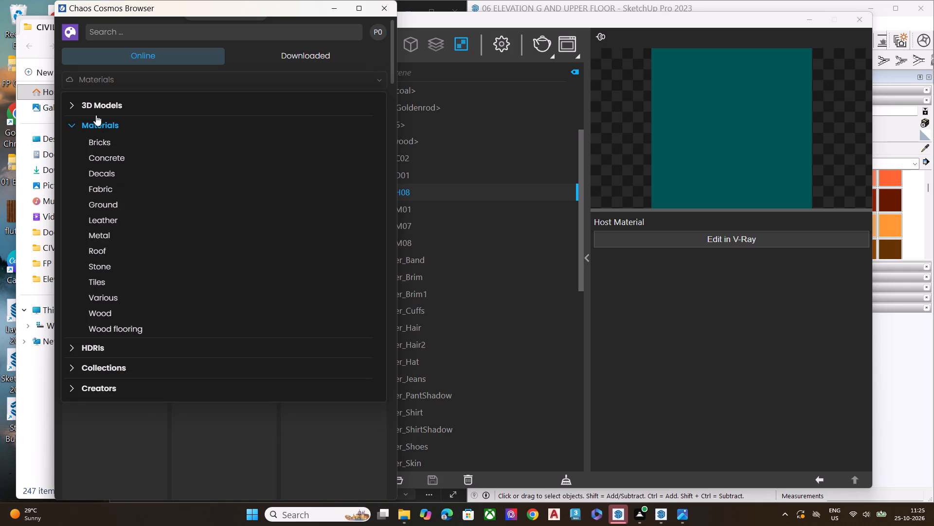
click(90, 129)
click(210, 77)
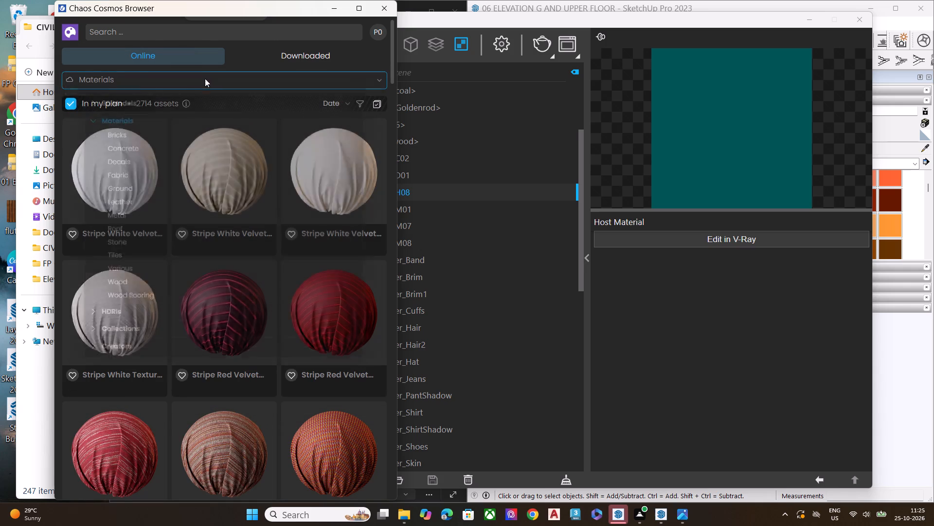
click(76, 102)
click(106, 232)
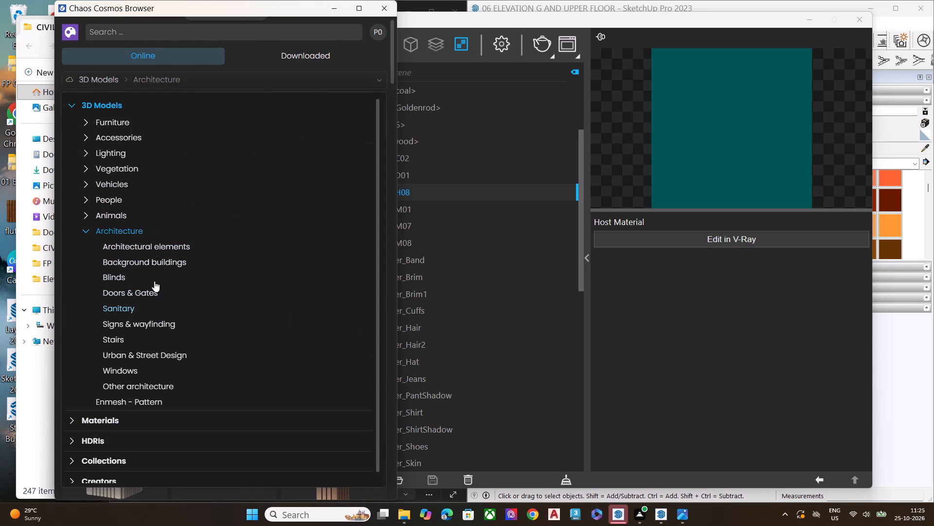
click(162, 243)
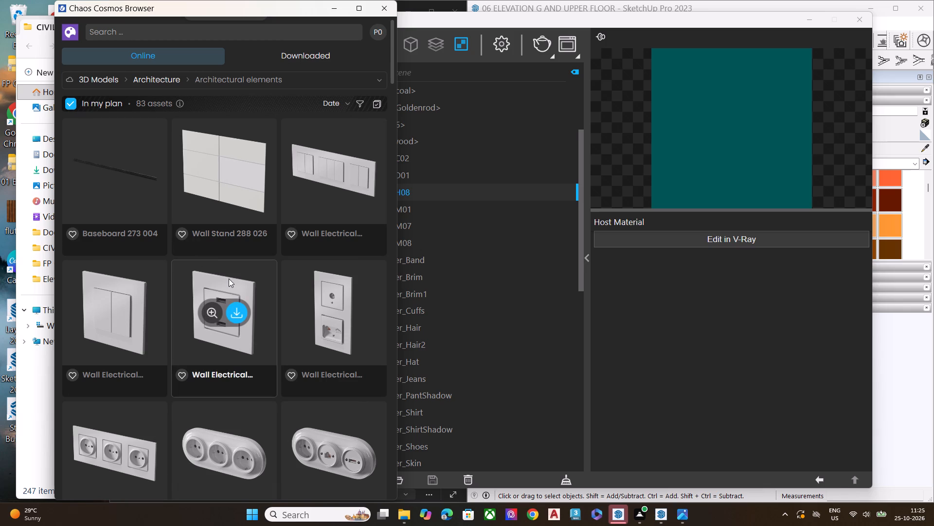
scroll(228, 306, down, 12)
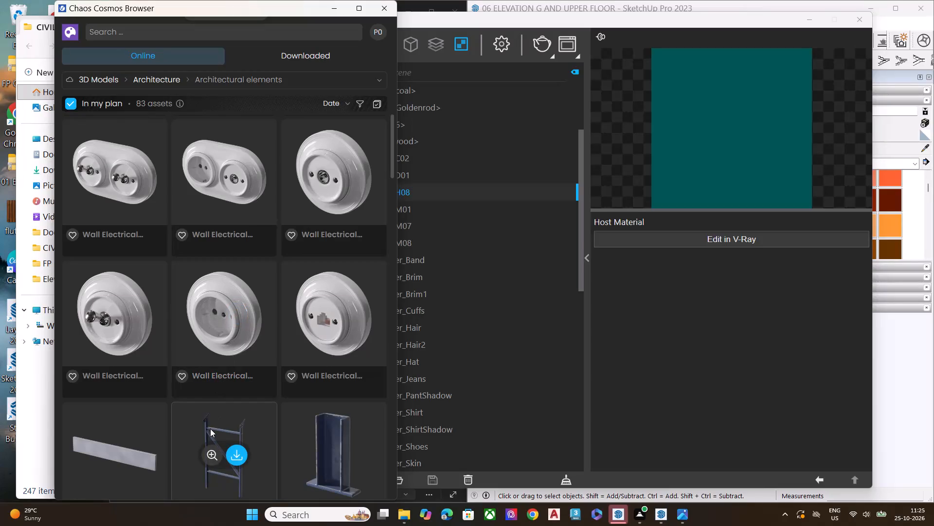
scroll(255, 412, down, 1)
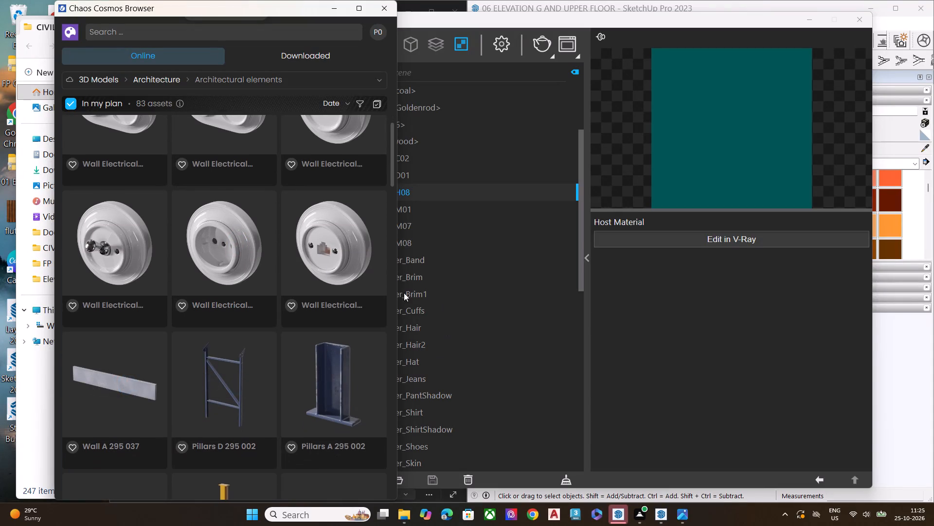
scroll(285, 398, down, 5)
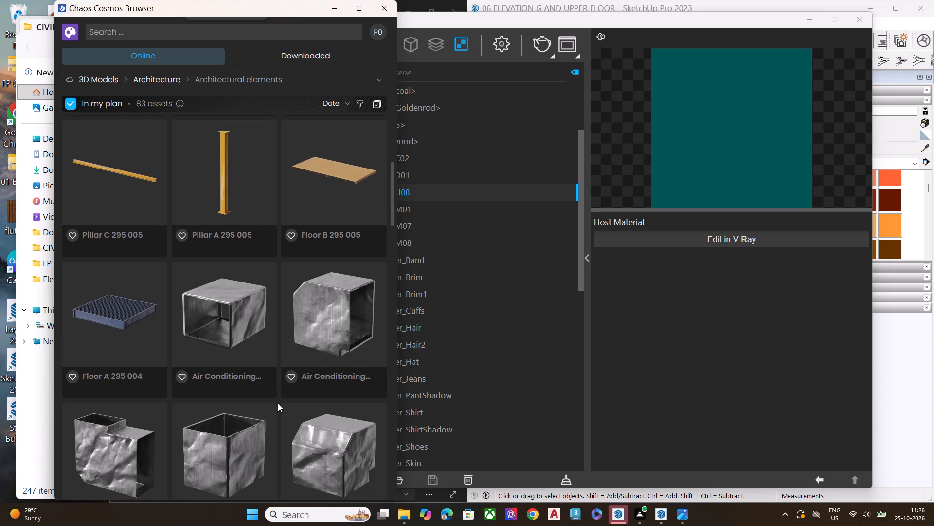
scroll(278, 408, down, 14)
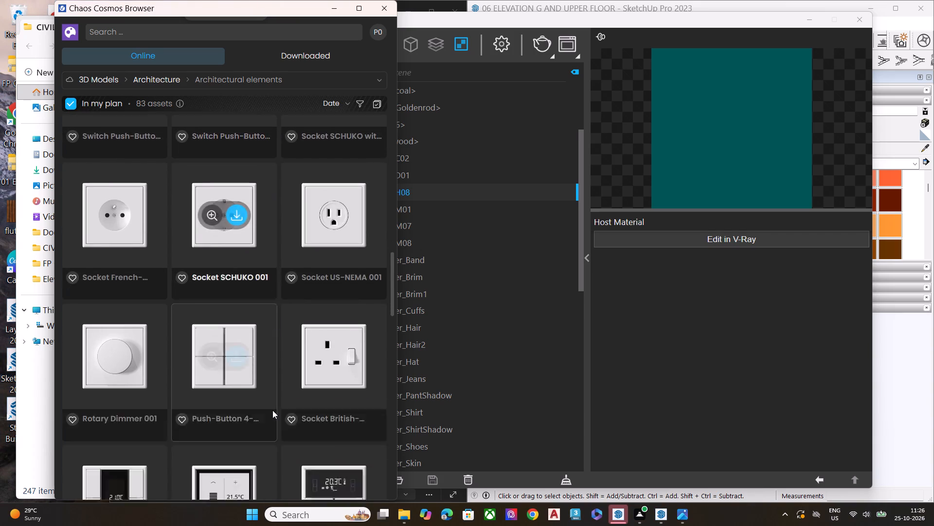
scroll(272, 410, down, 10)
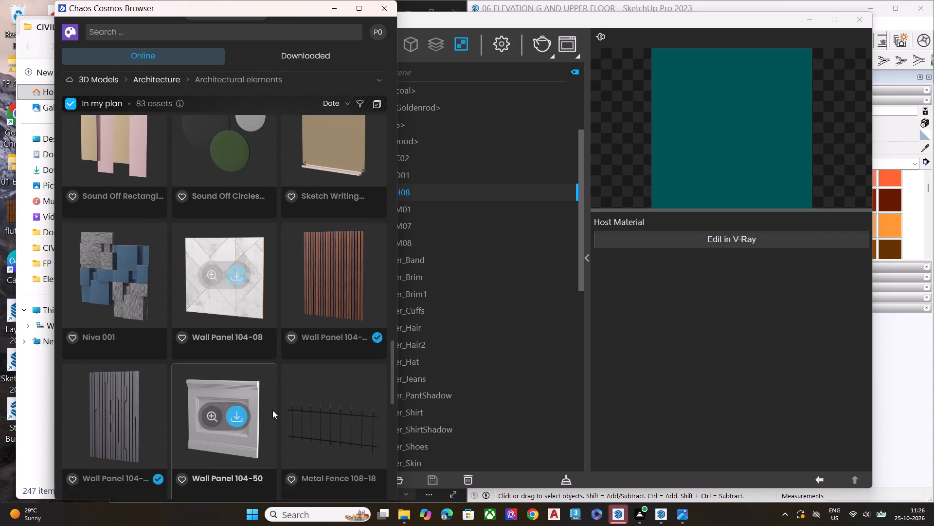
scroll(272, 410, down, 18)
scroll(272, 411, up, 2)
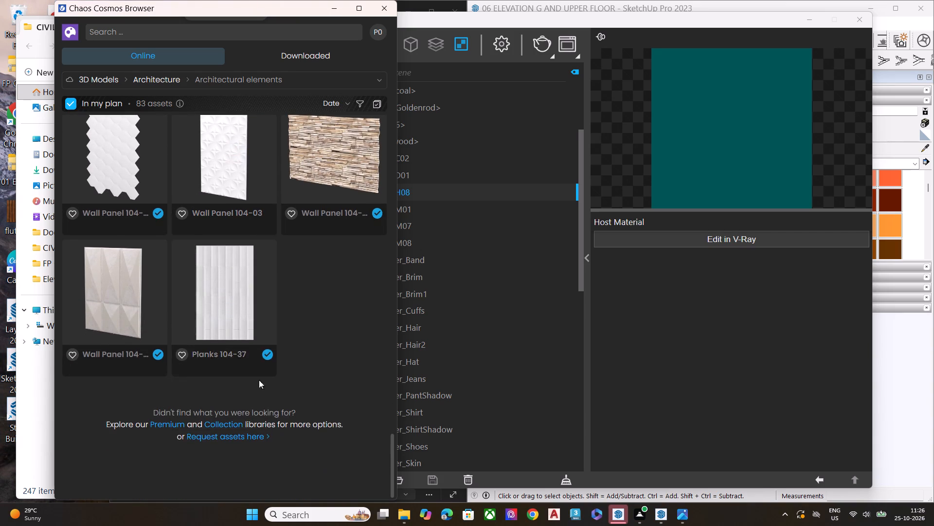
scroll(259, 380, up, 1)
scroll(264, 357, down, 1)
scroll(264, 351, up, 5)
Download the white high-rise apartment building model from the Background buildings category of the Cosmos architecture models.
click(280, 79)
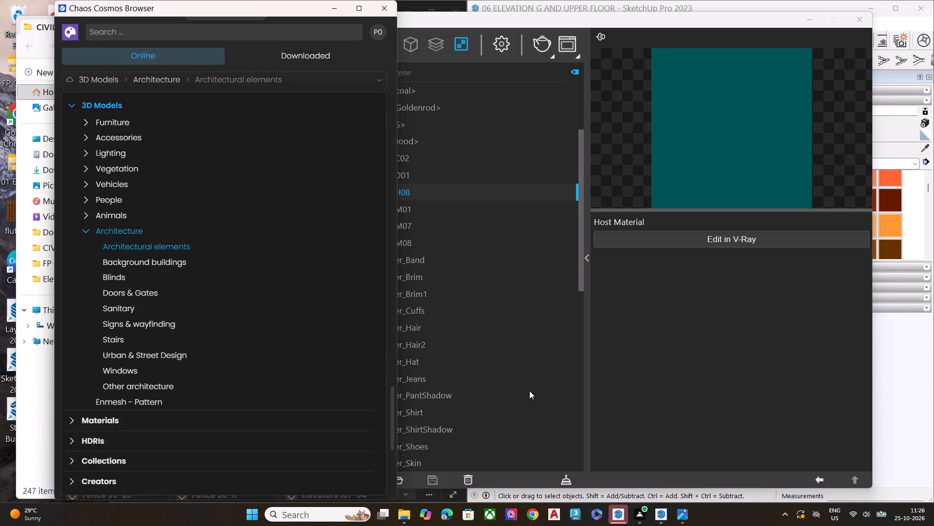
click(162, 261)
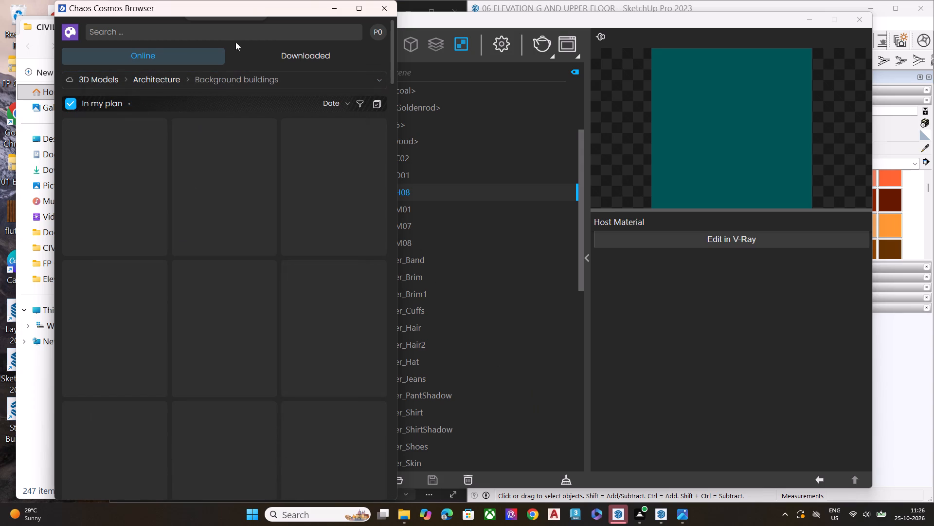
scroll(223, 207, down, 5)
scroll(248, 271, down, 2)
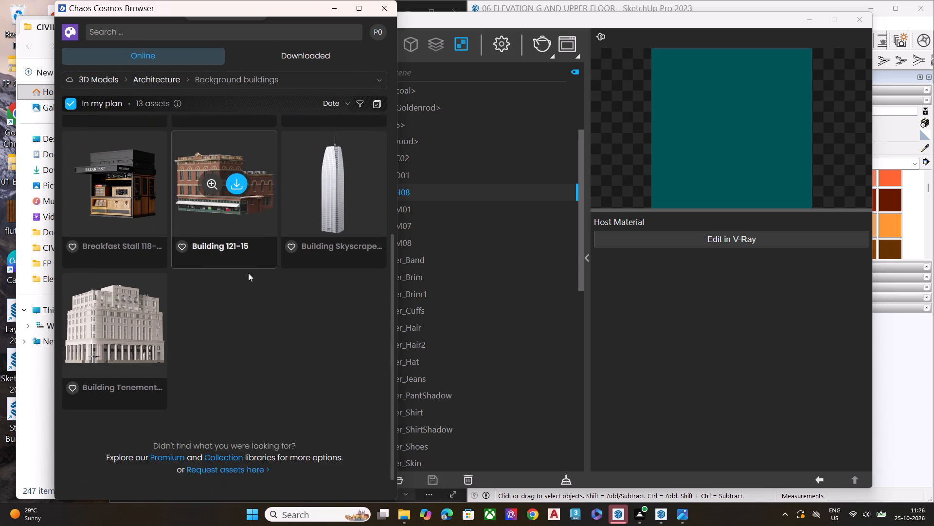
scroll(248, 273, down, 3)
scroll(248, 273, up, 1)
scroll(248, 273, down, 1)
scroll(248, 273, up, 8)
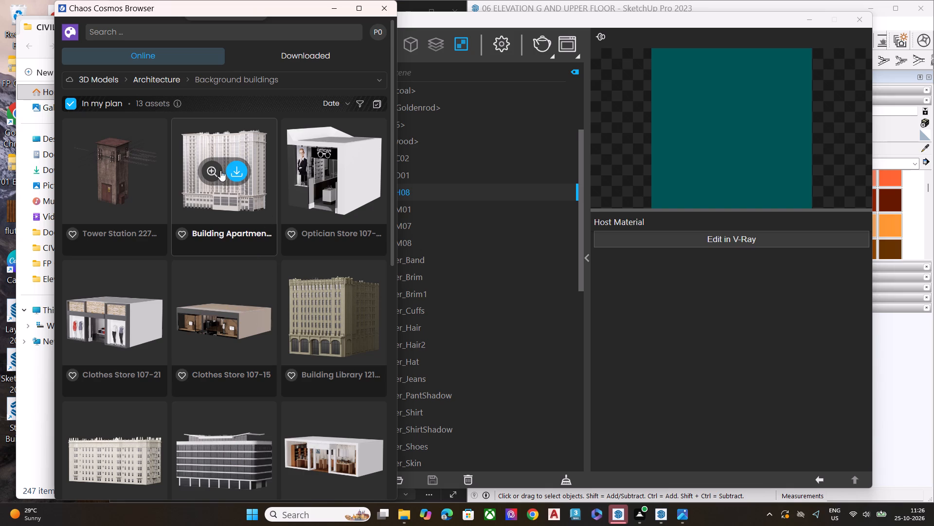
click(239, 173)
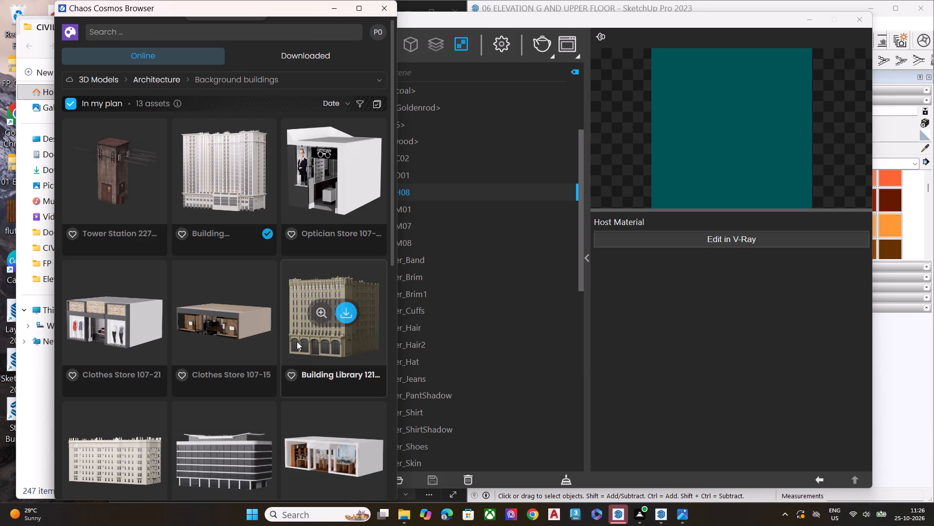
Look through the remaining models in the Background buildings category.
scroll(293, 348, down, 7)
scroll(274, 343, up, 3)
scroll(274, 343, down, 2)
scroll(274, 343, up, 6)
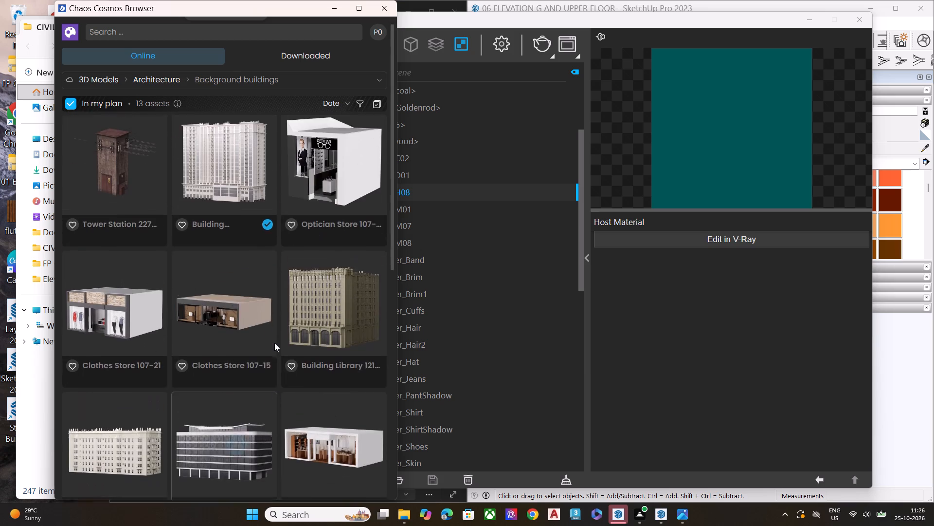
scroll(270, 344, down, 1)
scroll(270, 344, up, 1)
scroll(270, 344, down, 1)
scroll(270, 344, up, 1)
scroll(270, 344, down, 2)
scroll(270, 344, up, 2)
Browse the Blinds category of the Cosmos architecture models, checking its shutters, blinds and curtains.
click(286, 79)
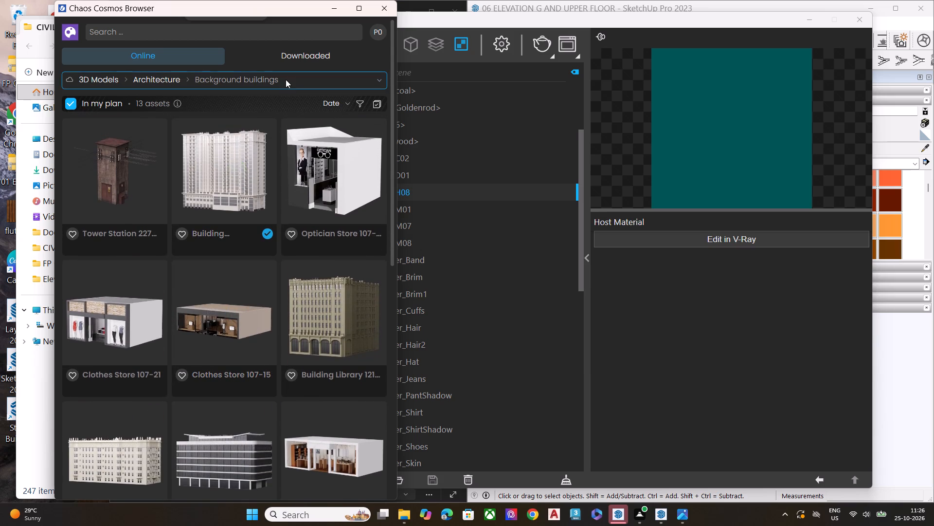
click(104, 277)
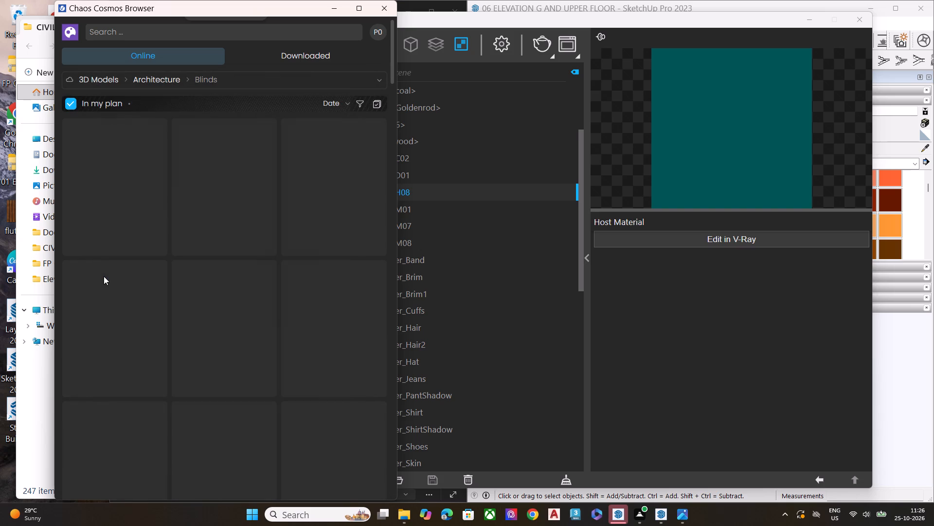
scroll(252, 268, down, 4)
scroll(256, 274, up, 3)
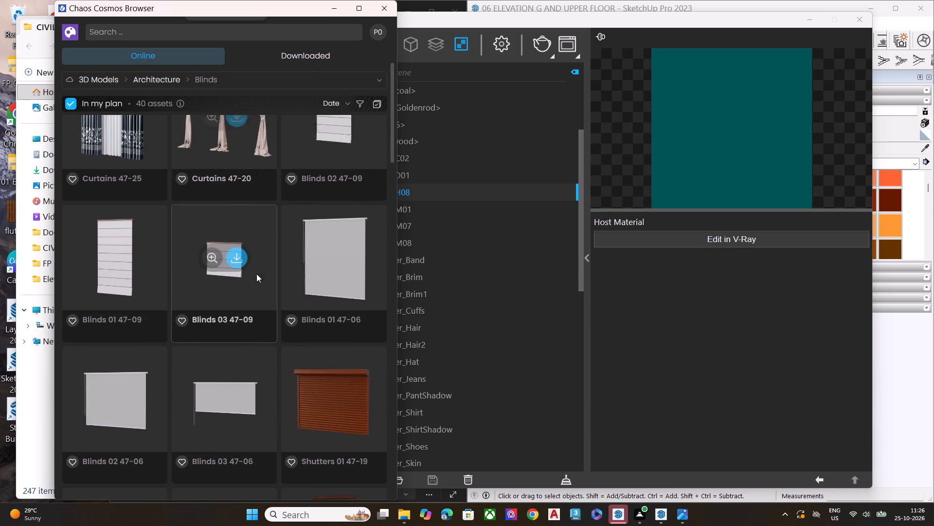
scroll(256, 277, down, 8)
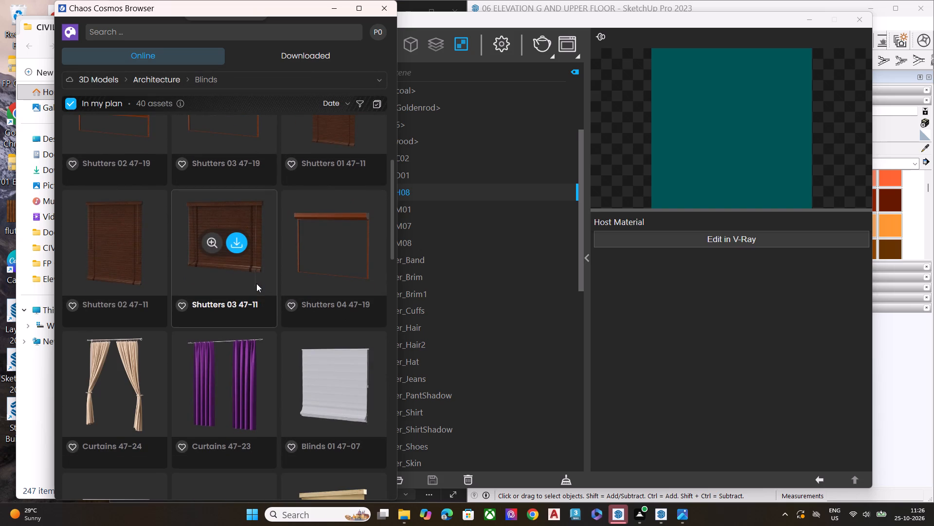
scroll(256, 285, up, 2)
scroll(255, 287, down, 4)
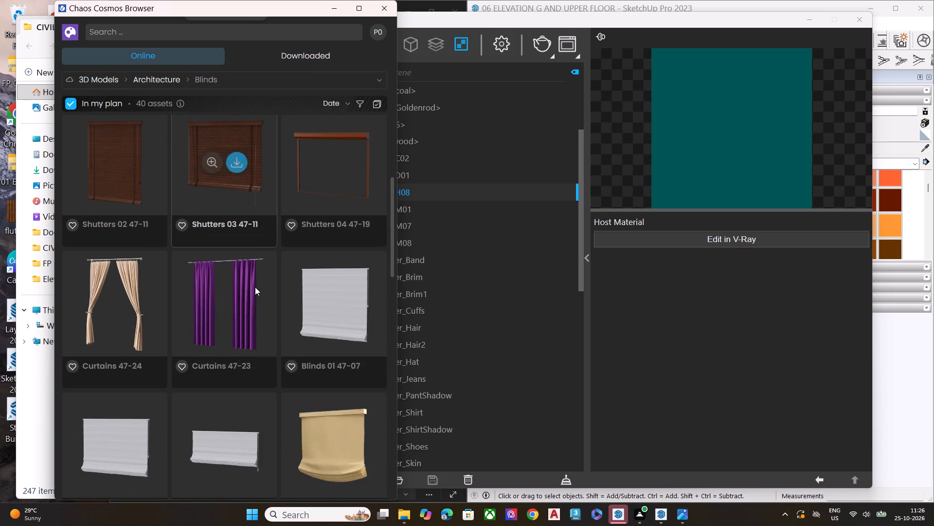
scroll(247, 303, down, 3)
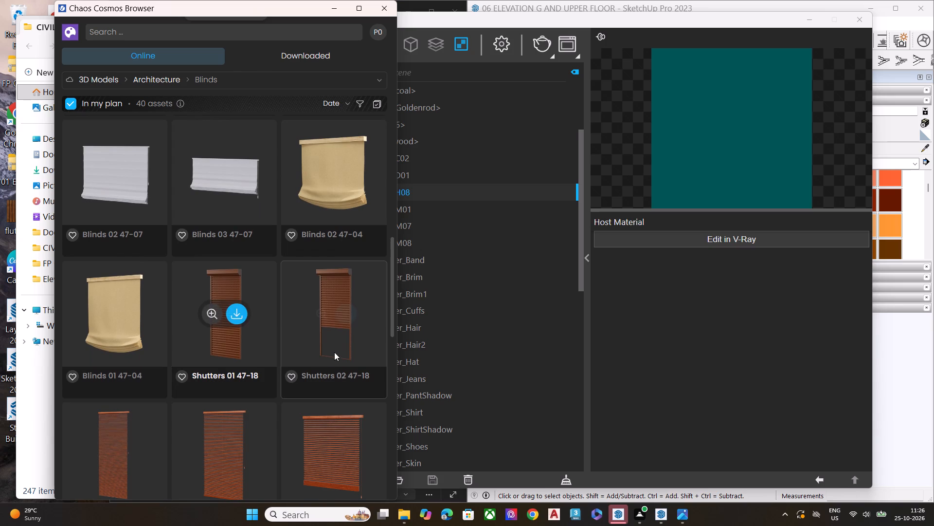
scroll(305, 388, down, 4)
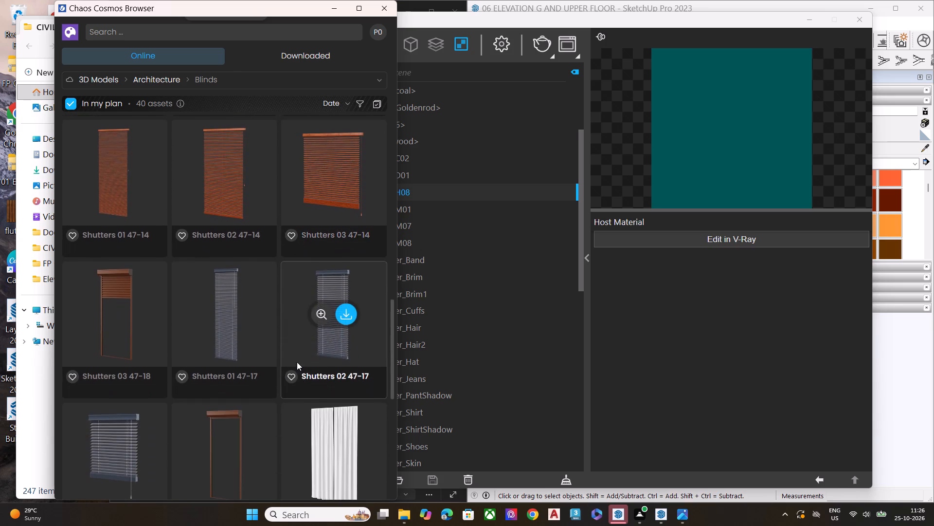
scroll(297, 362, down, 2)
scroll(295, 374, up, 1)
scroll(295, 374, down, 6)
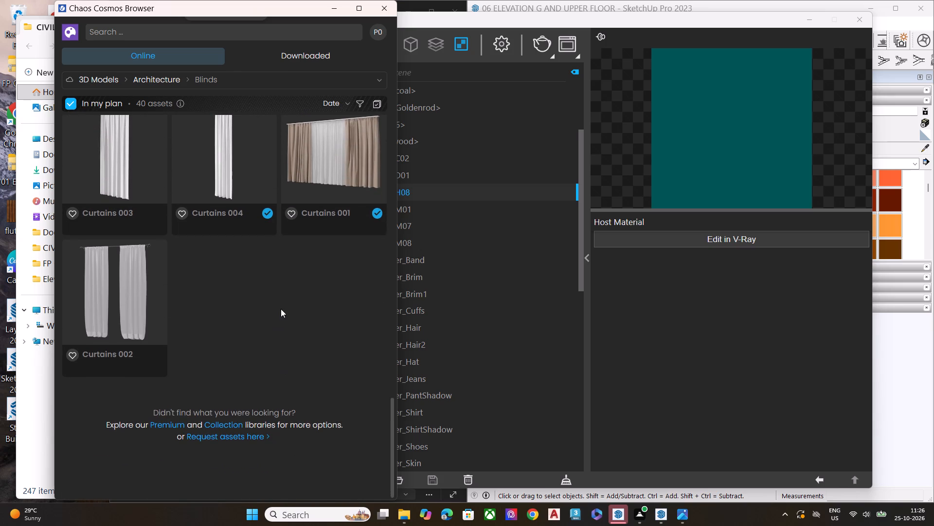
scroll(286, 311, up, 3)
scroll(245, 380, up, 1)
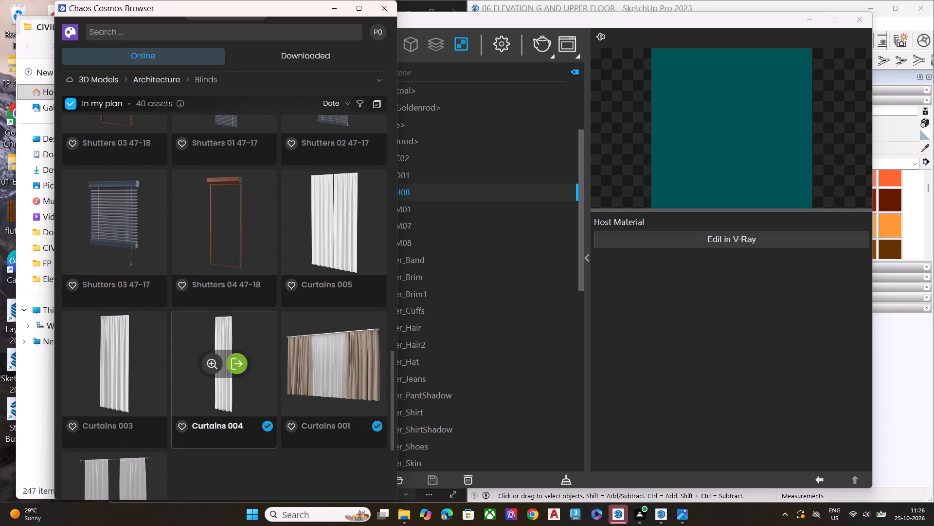
scroll(245, 381, up, 5)
scroll(260, 380, down, 3)
scroll(260, 380, up, 5)
scroll(260, 380, down, 1)
scroll(260, 380, up, 8)
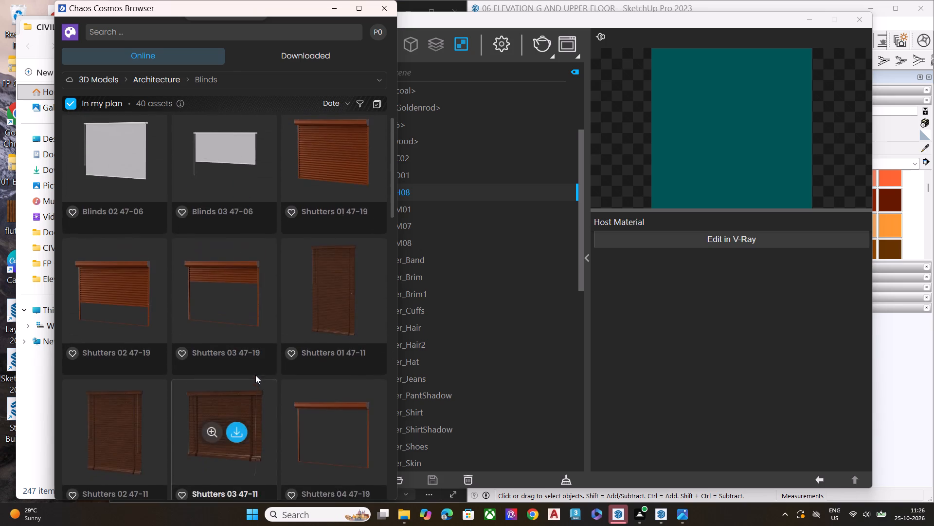
scroll(242, 366, up, 12)
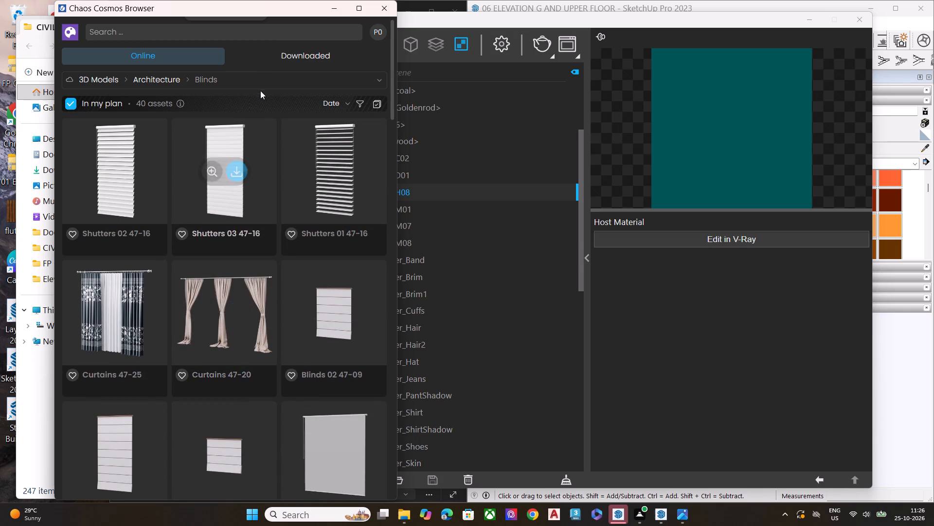
Browse the Doors & Gates category of the Cosmos architecture models, checking its sliding and revolving doors for the facade.
click(260, 82)
click(152, 290)
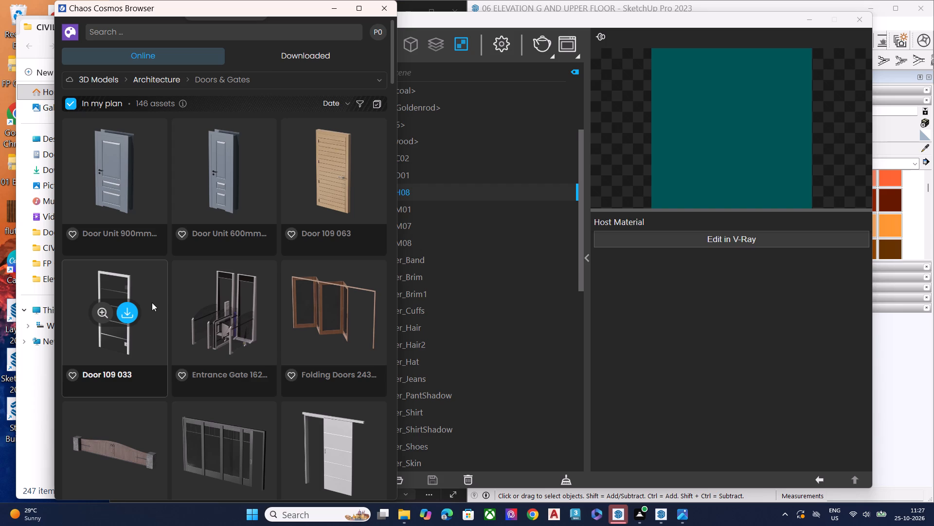
scroll(296, 293, down, 2)
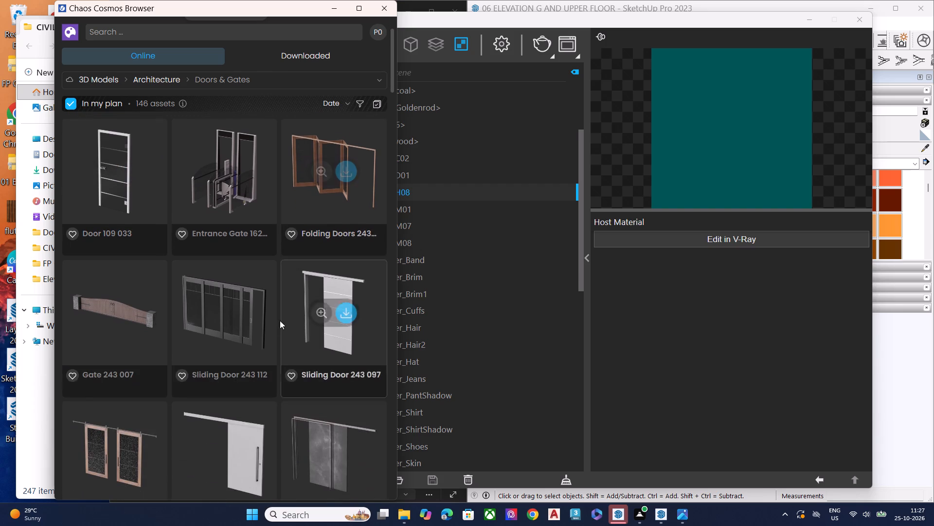
scroll(273, 329, down, 7)
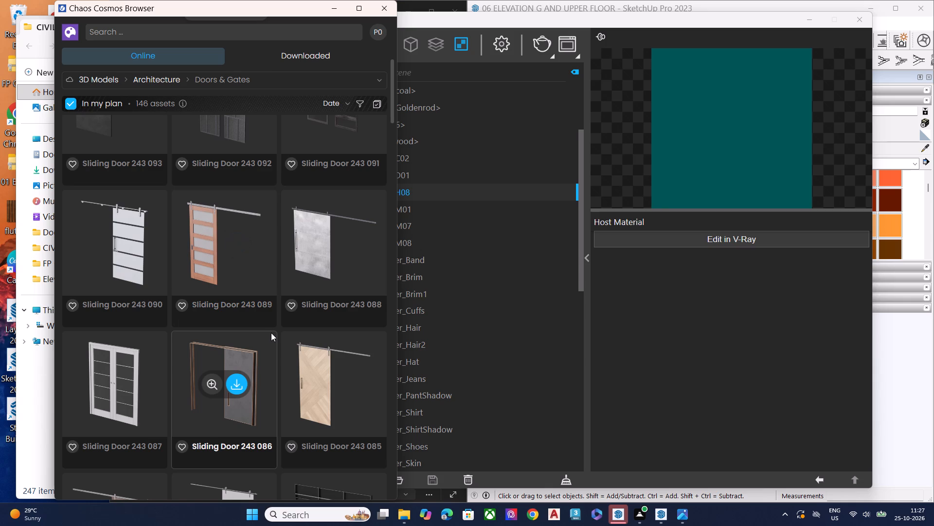
scroll(271, 333, down, 7)
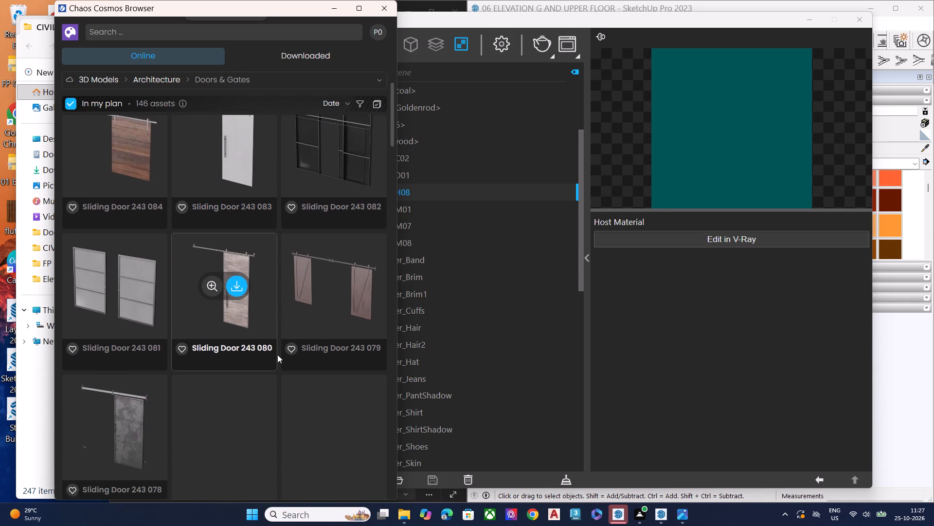
scroll(277, 355, down, 3)
scroll(277, 355, up, 3)
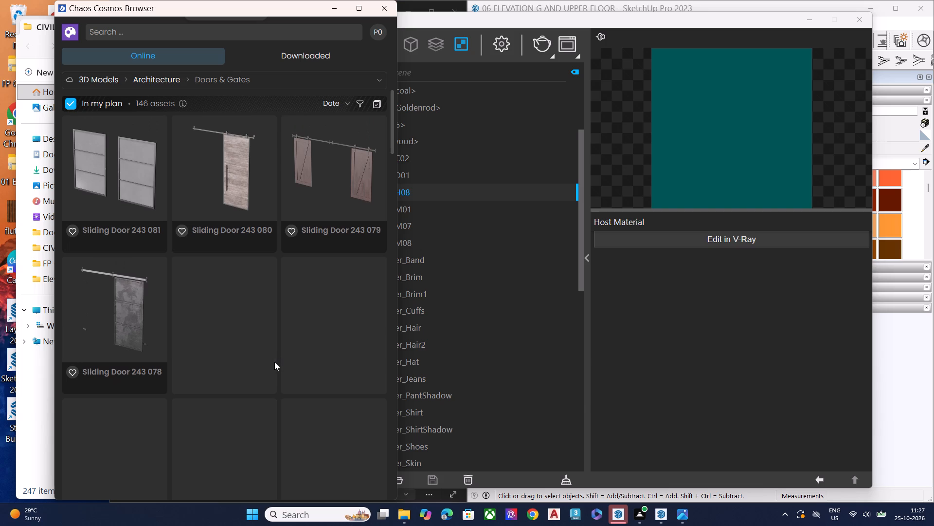
scroll(274, 365, down, 3)
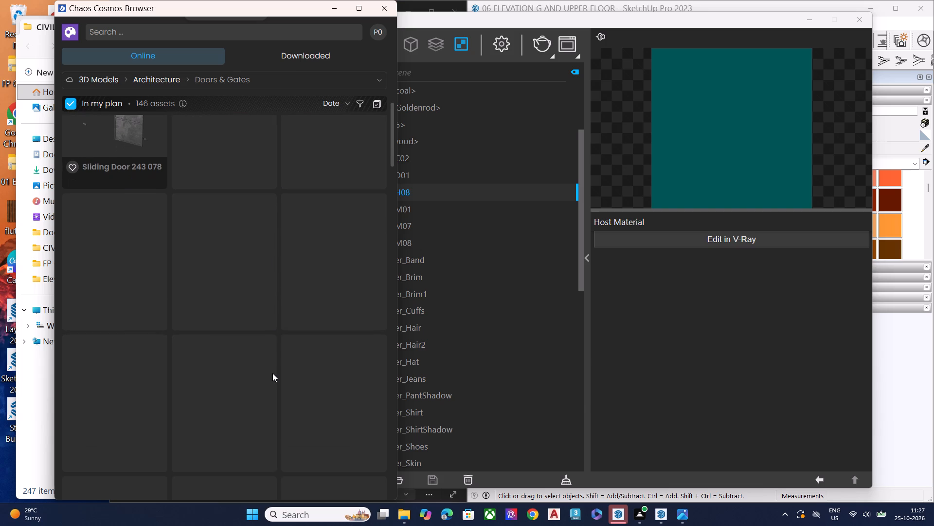
scroll(272, 373, down, 2)
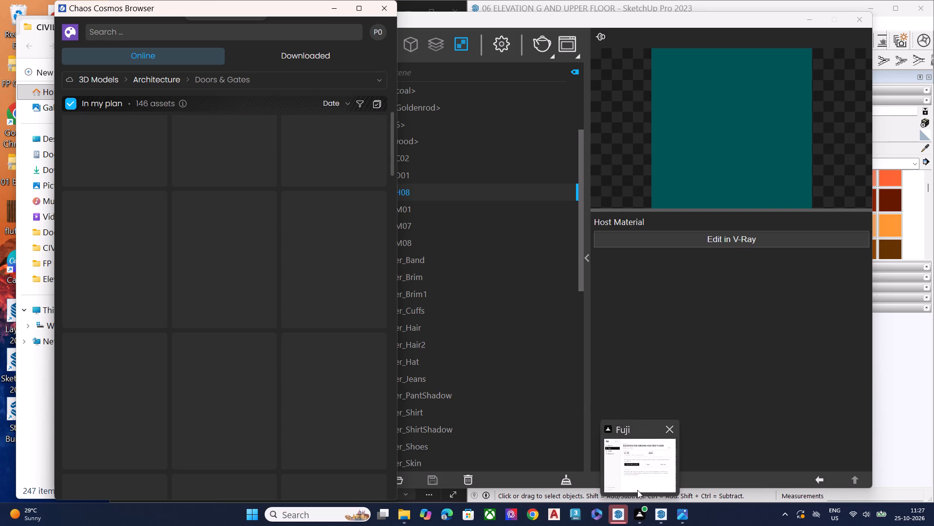
scroll(331, 205, down, 4)
scroll(209, 309, up, 2)
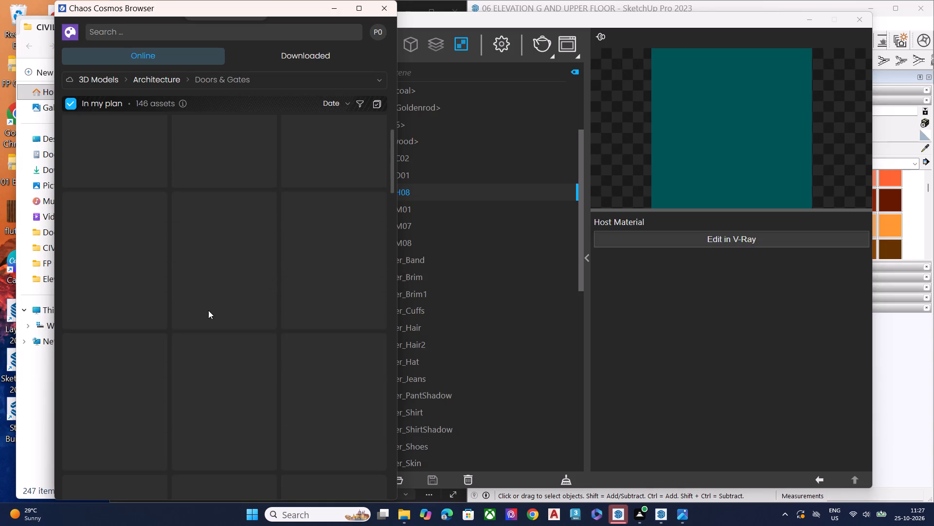
scroll(208, 310, up, 10)
scroll(222, 307, down, 5)
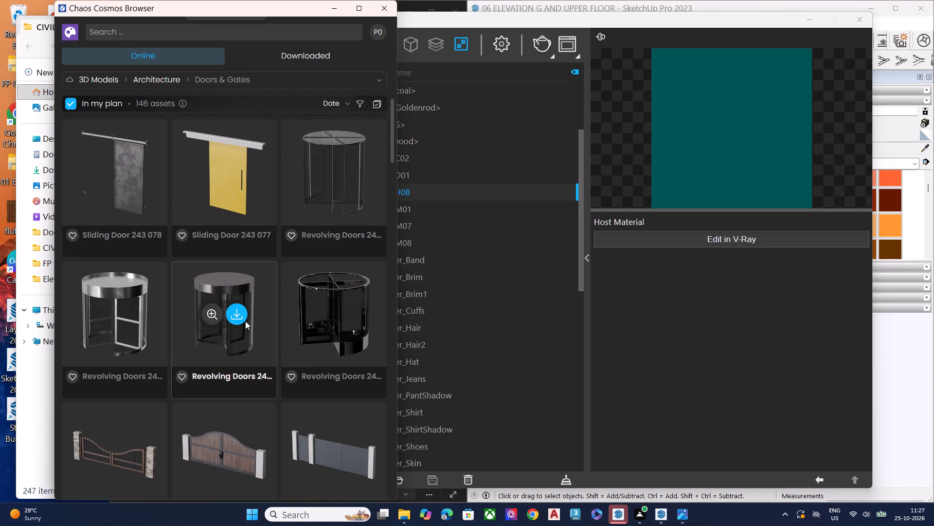
key(space)
scroll(246, 327, down, 2)
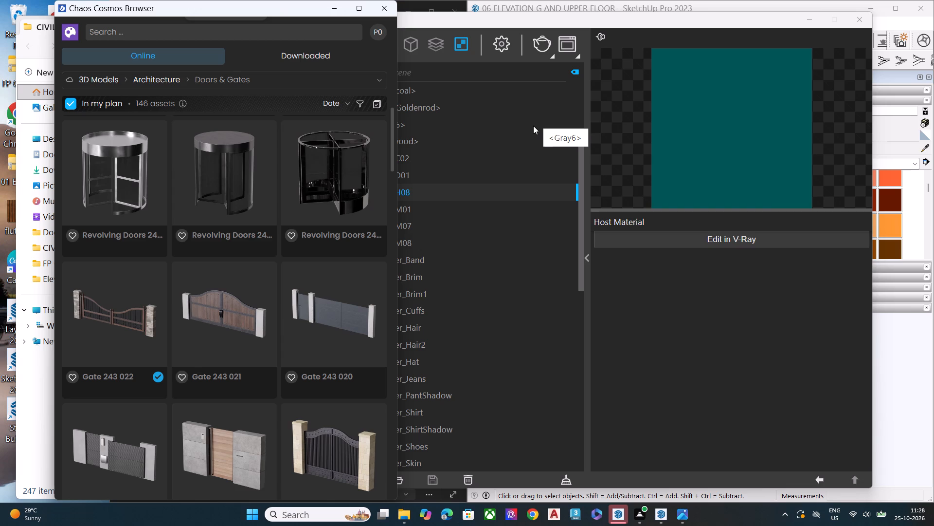
Look through the gates, garage gates and hinged doors in the rest of the Doors & Gates category.
scroll(454, 328, down, 7)
key(space)
scroll(364, 352, up, 1)
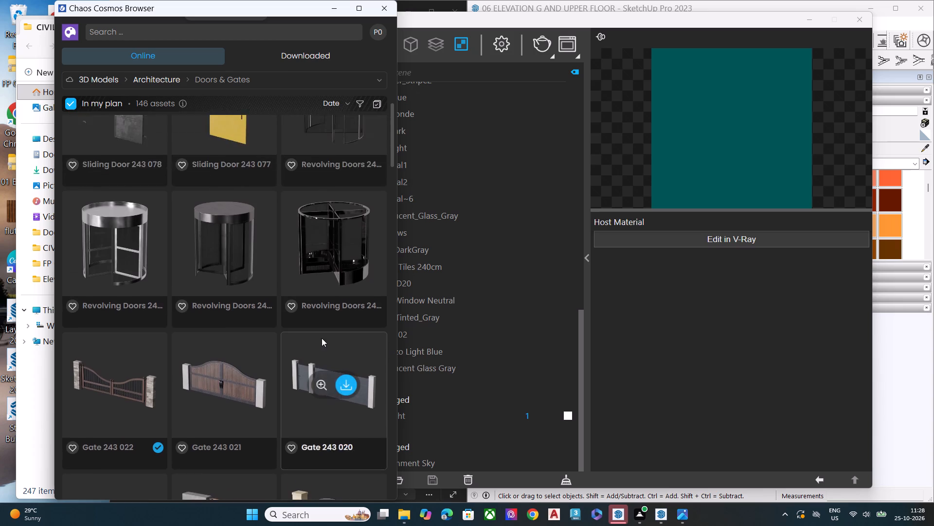
scroll(318, 338, down, 7)
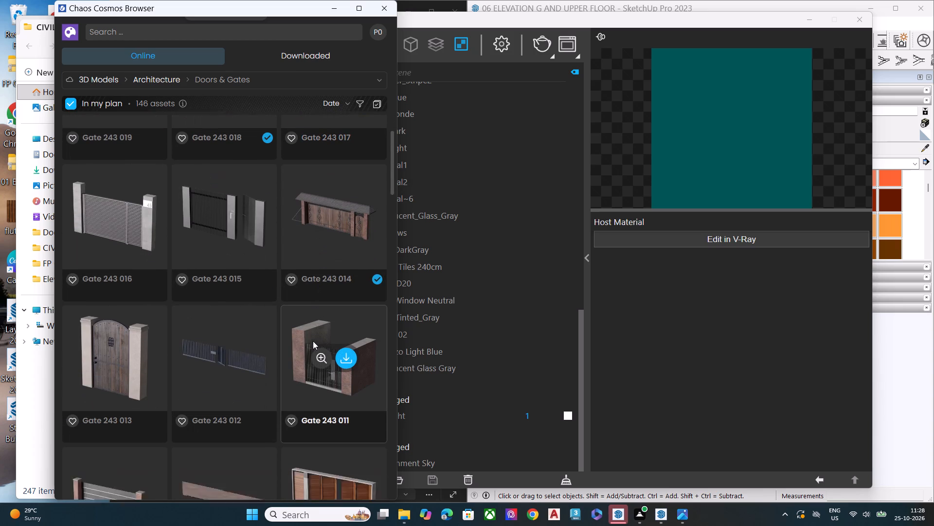
scroll(313, 341, down, 7)
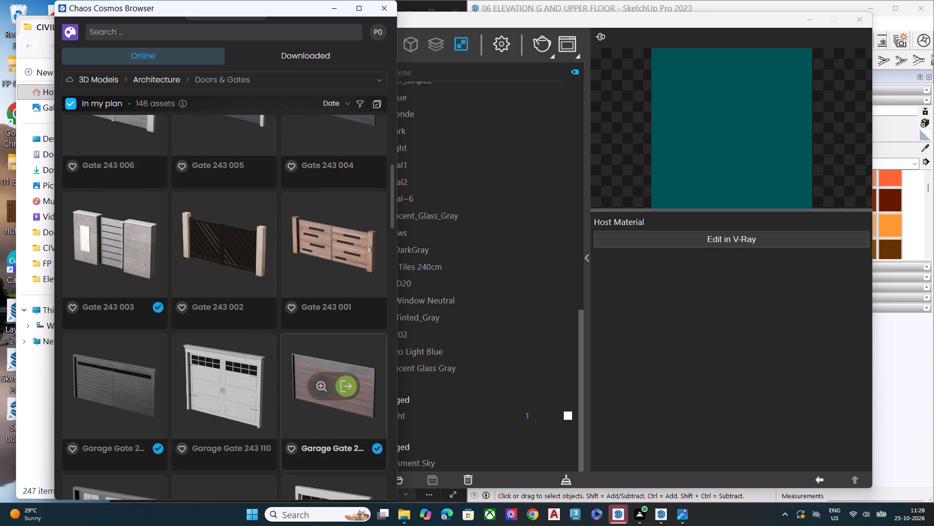
scroll(311, 342, down, 7)
scroll(256, 368, down, 2)
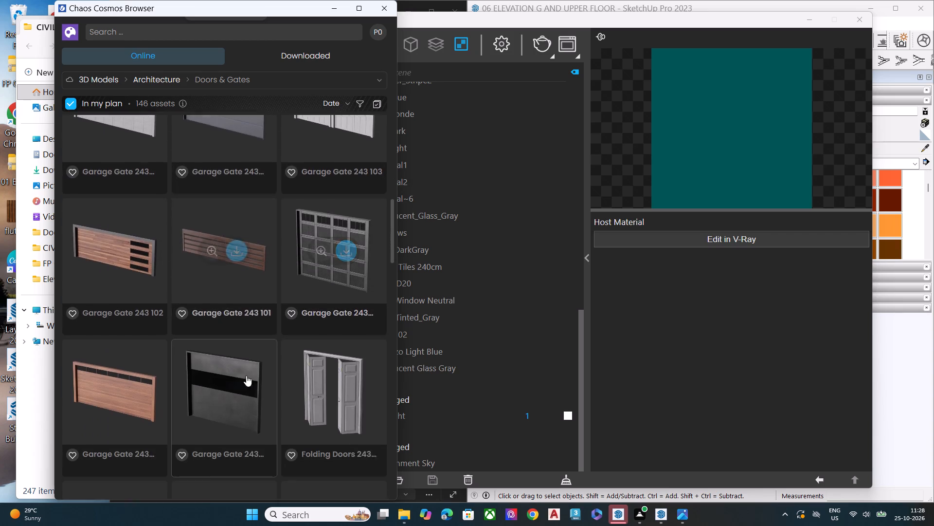
scroll(246, 376, down, 11)
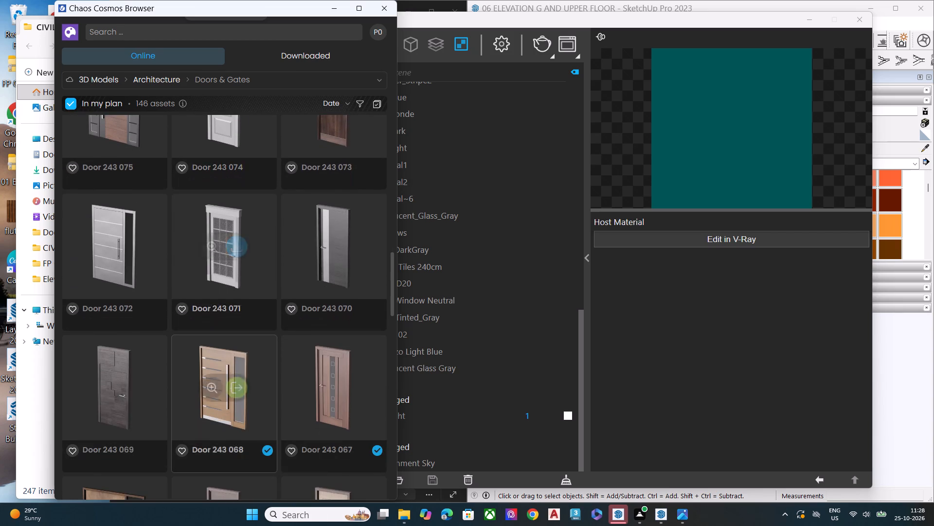
scroll(246, 376, down, 7)
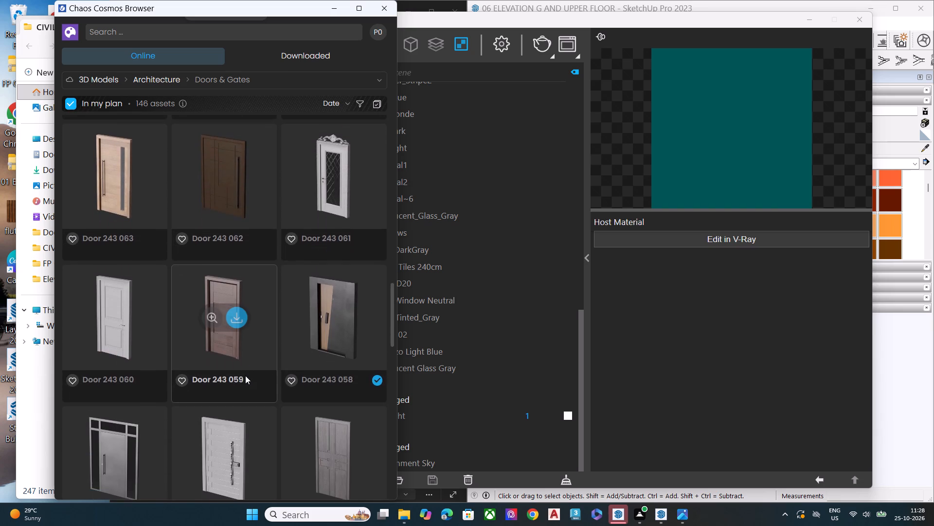
scroll(245, 376, down, 7)
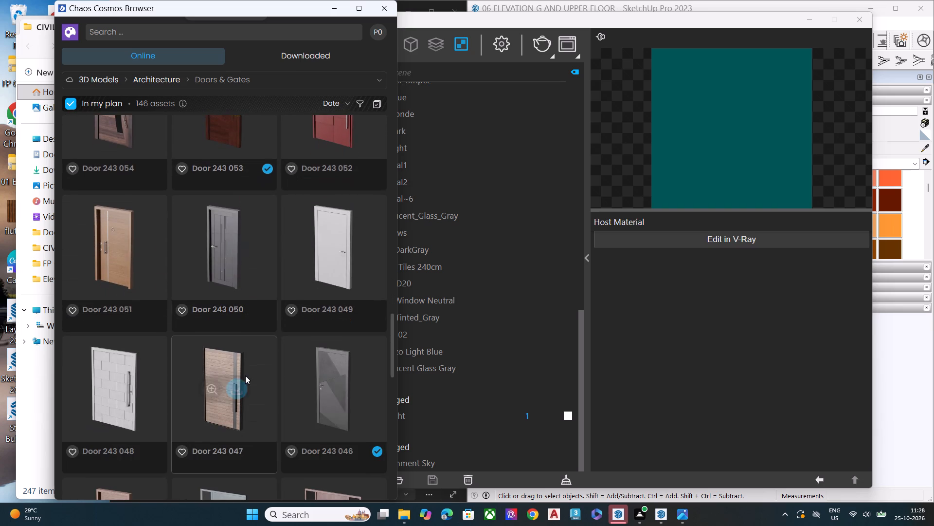
scroll(245, 376, down, 5)
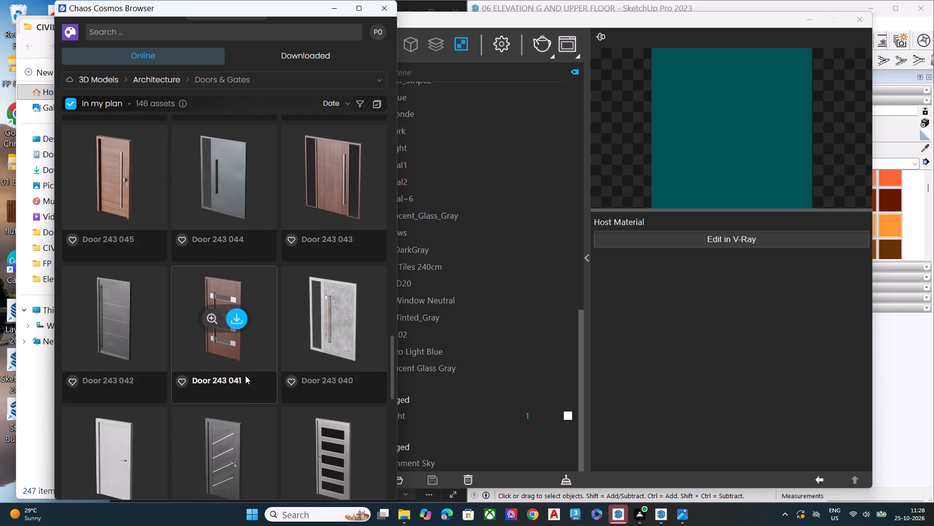
scroll(245, 376, down, 15)
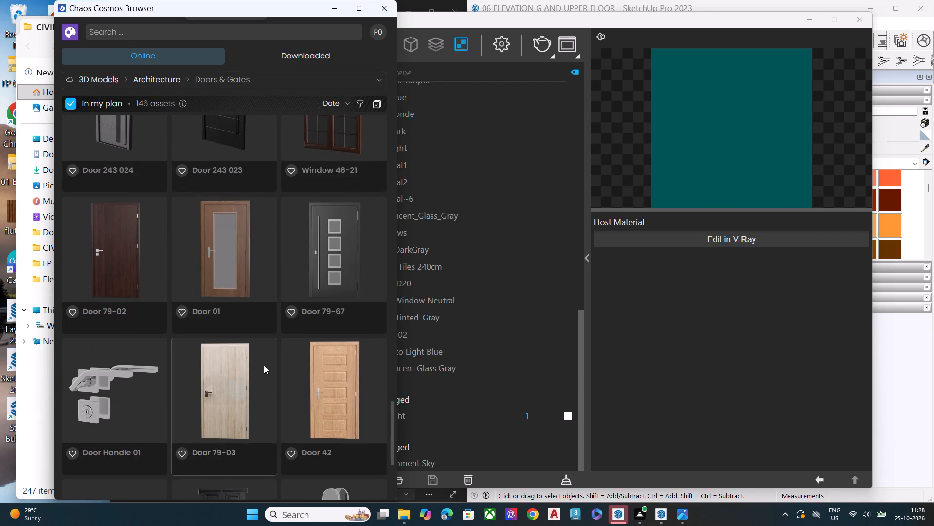
scroll(264, 365, down, 10)
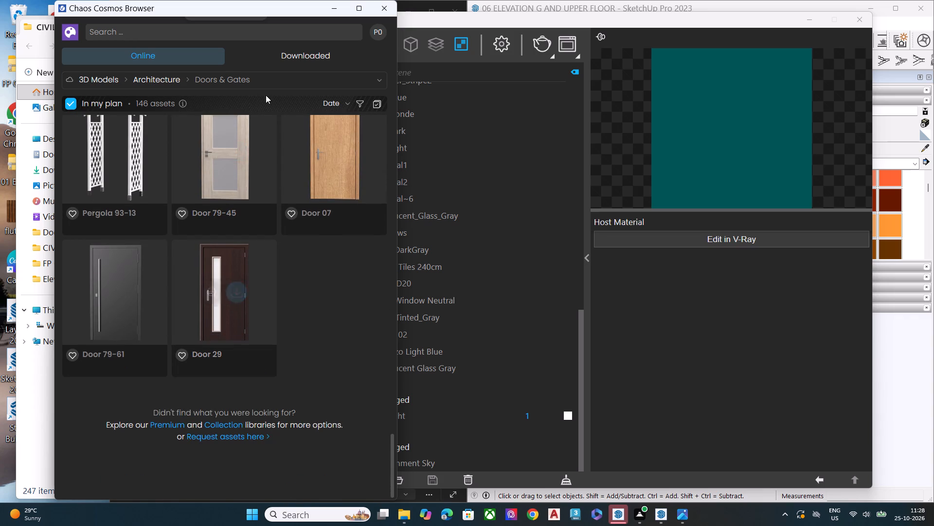
Browse the Signs & wayfinding category of the Cosmos architecture models for signage that could suit the medical center.
click(277, 82)
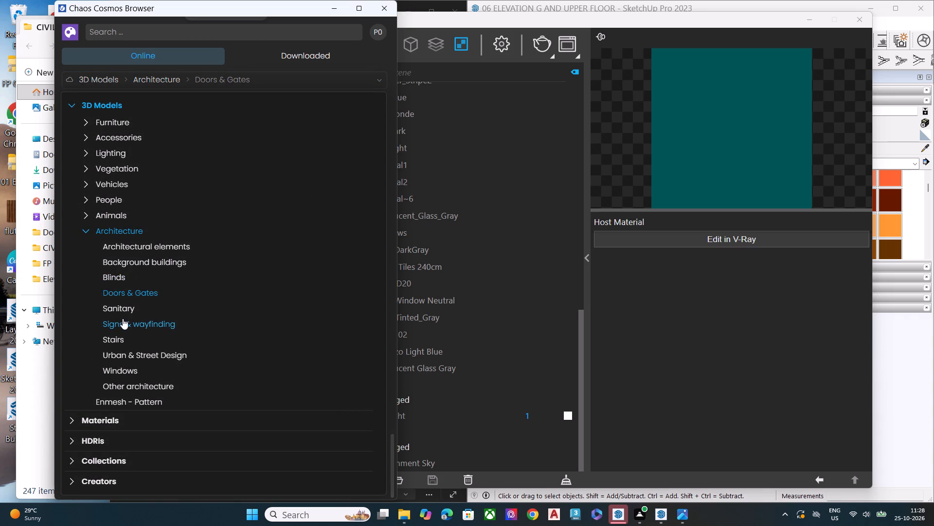
click(128, 327)
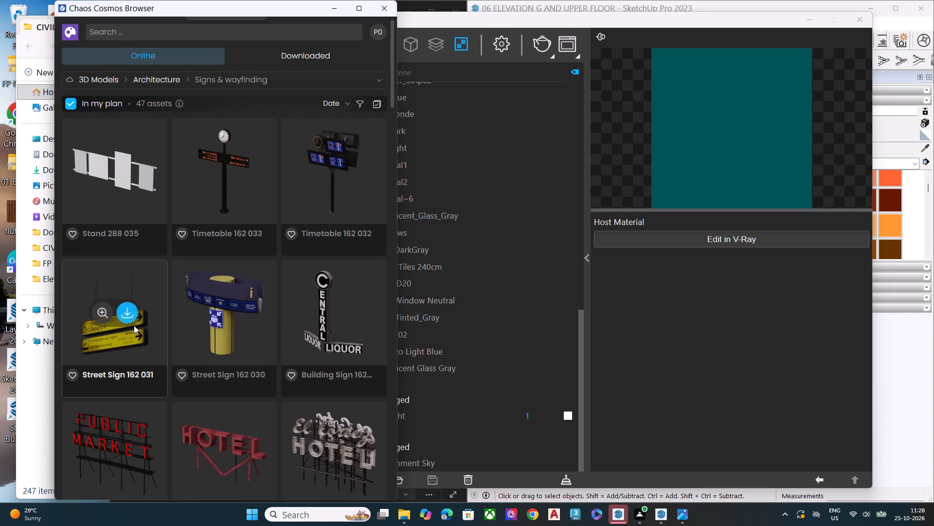
scroll(193, 299, down, 4)
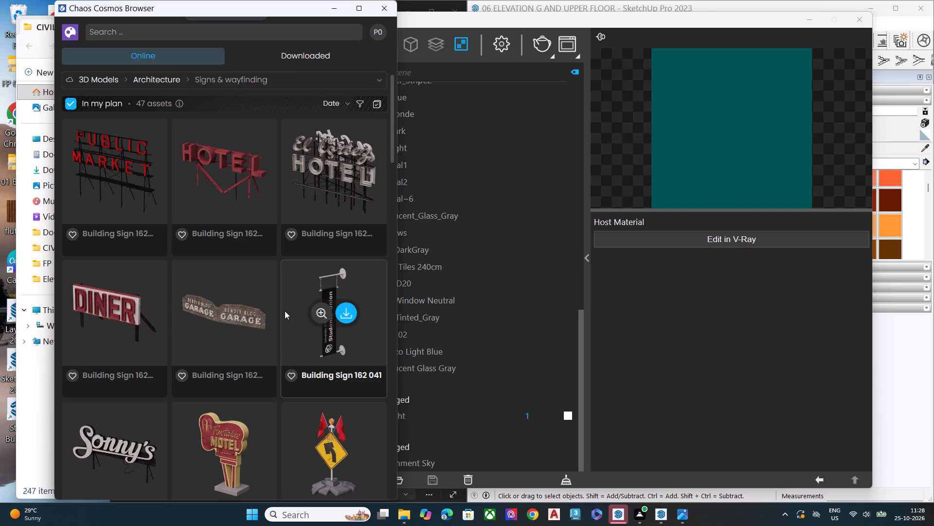
scroll(285, 311, down, 4)
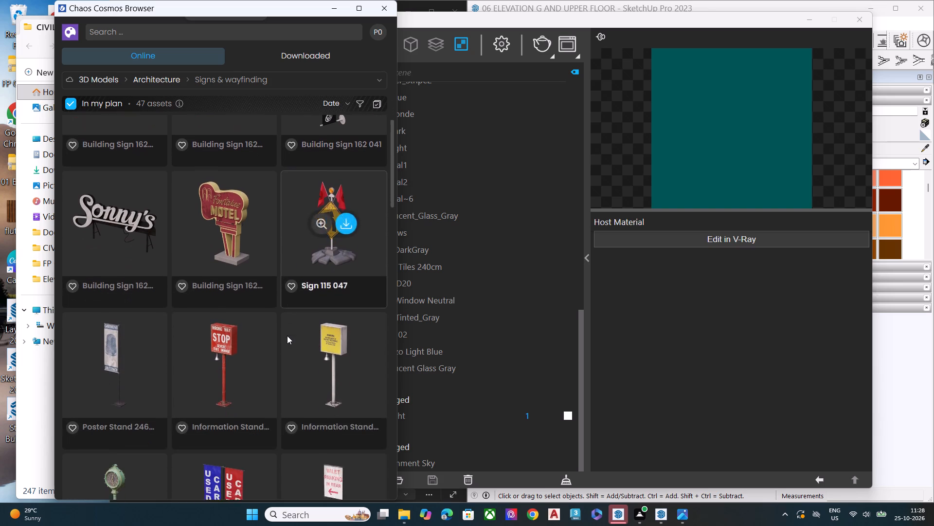
scroll(217, 369, down, 3)
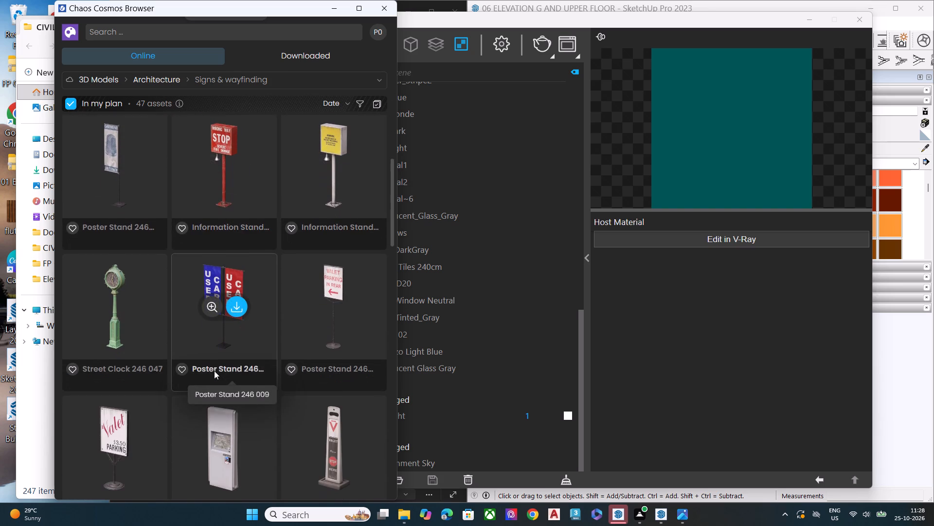
scroll(214, 371, down, 8)
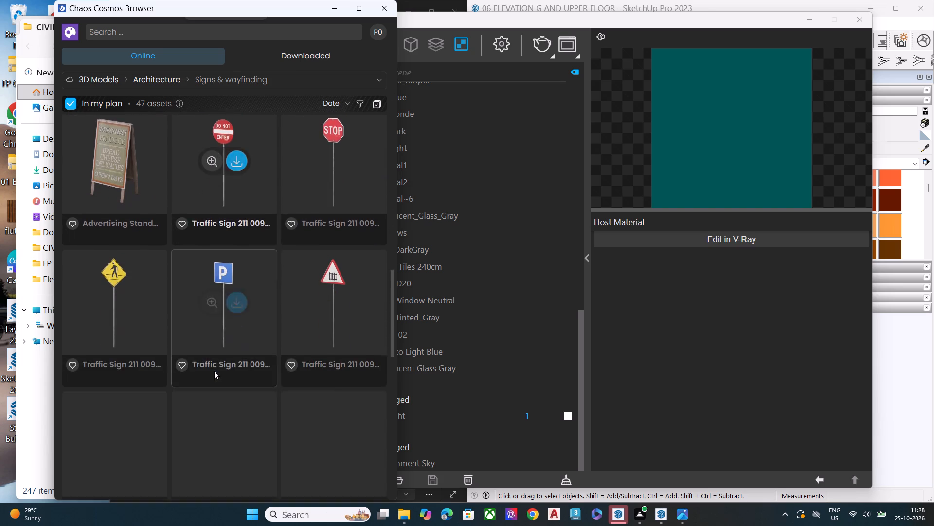
scroll(214, 371, down, 5)
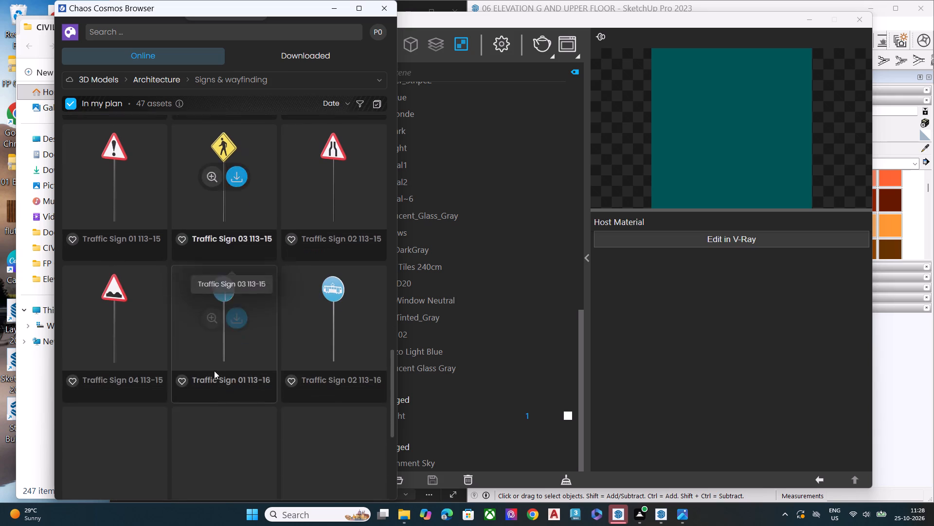
Download the Building Sign 162 041 model, the vertical wall-mounted black banner, from the Signs & wayfinding category.
scroll(215, 370, up, 1)
scroll(215, 370, down, 1)
scroll(215, 370, up, 8)
scroll(215, 370, down, 2)
scroll(215, 370, up, 1)
scroll(215, 370, down, 2)
scroll(215, 370, up, 4)
scroll(215, 370, down, 2)
scroll(215, 370, up, 6)
scroll(215, 370, down, 3)
scroll(215, 370, up, 6)
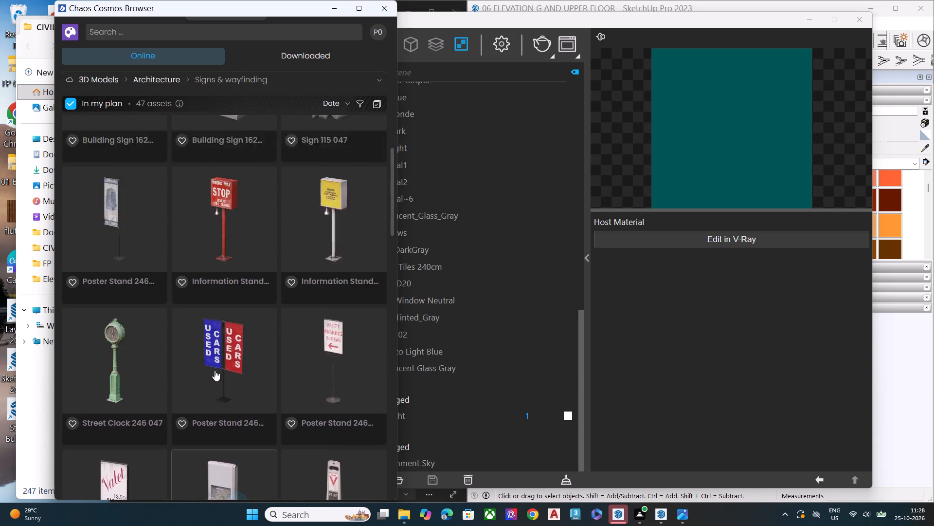
scroll(215, 370, up, 5)
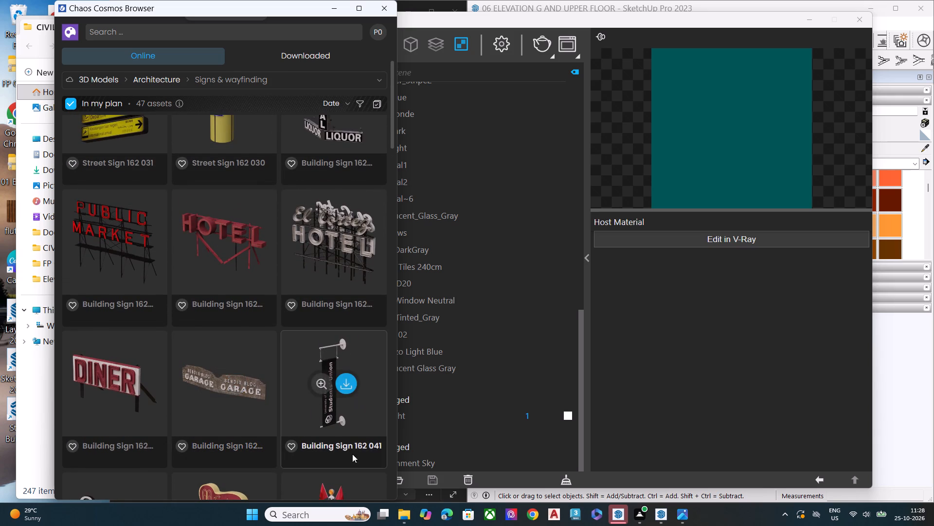
click(350, 382)
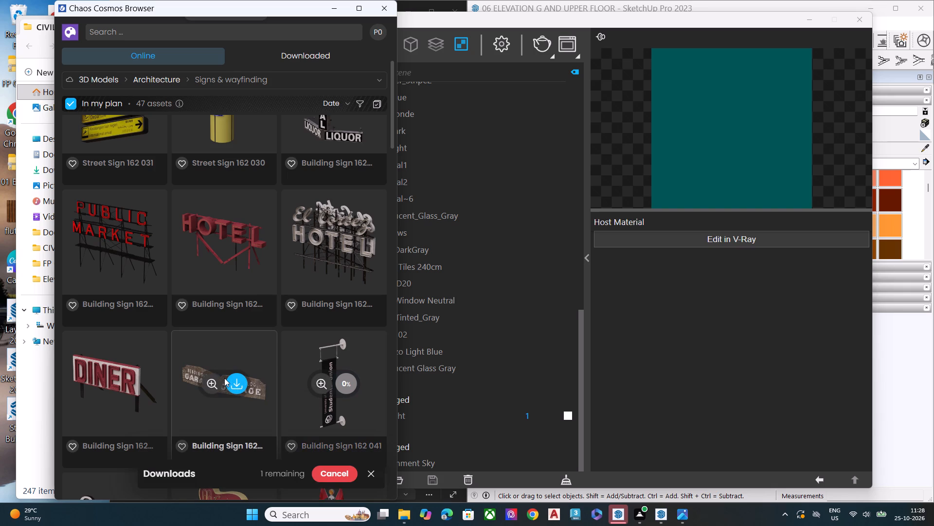
scroll(275, 305, up, 2)
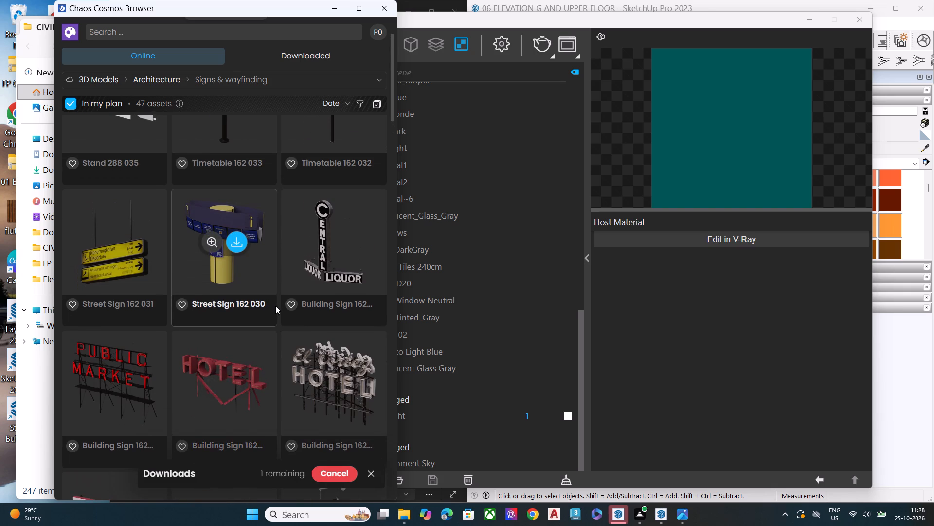
scroll(275, 305, up, 5)
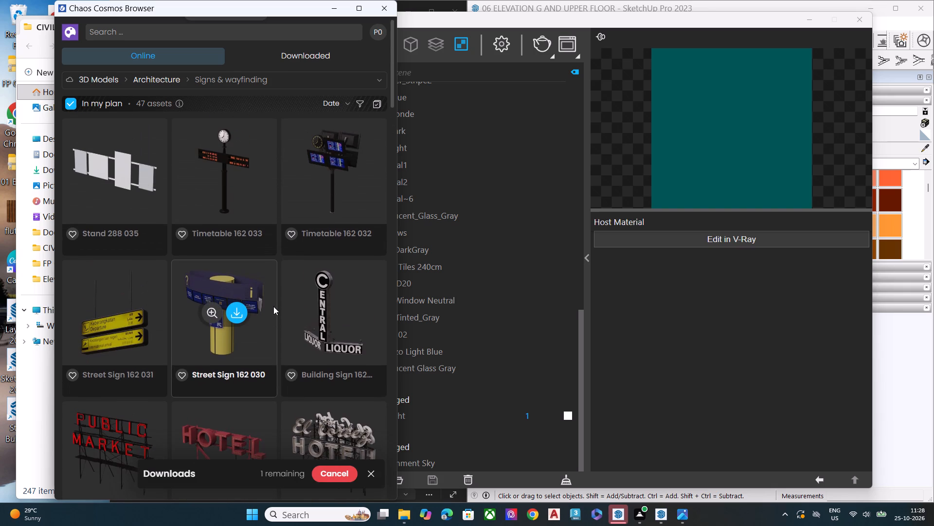
scroll(130, 312, up, 5)
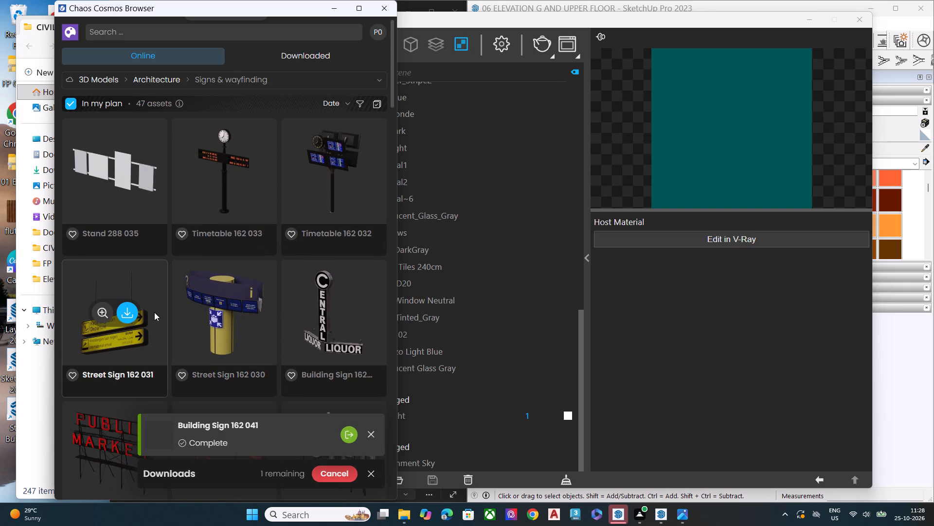
scroll(154, 312, down, 3)
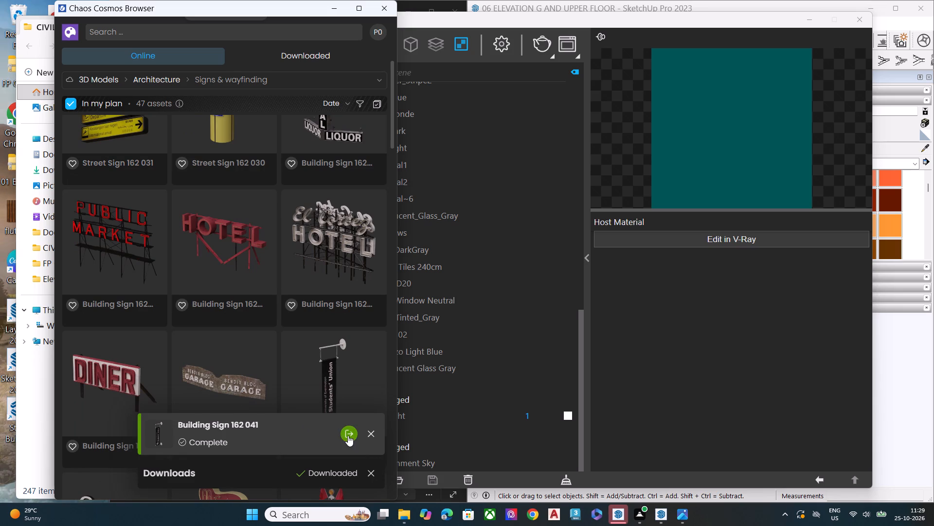
Import the downloaded Building Sign 162 041 model into the scene and place one copy on the open ground beside the building.
click(345, 431)
click(812, 22)
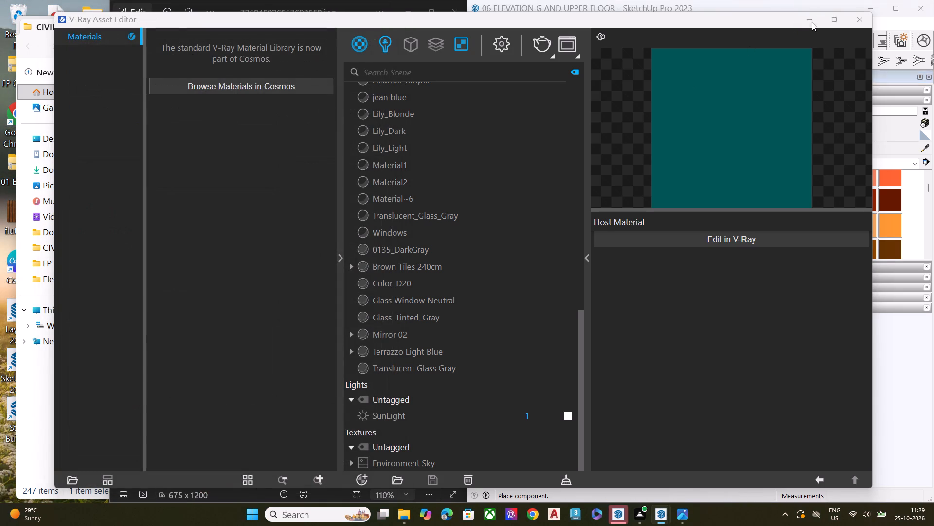
middle_drag(648, 243, 339, 402)
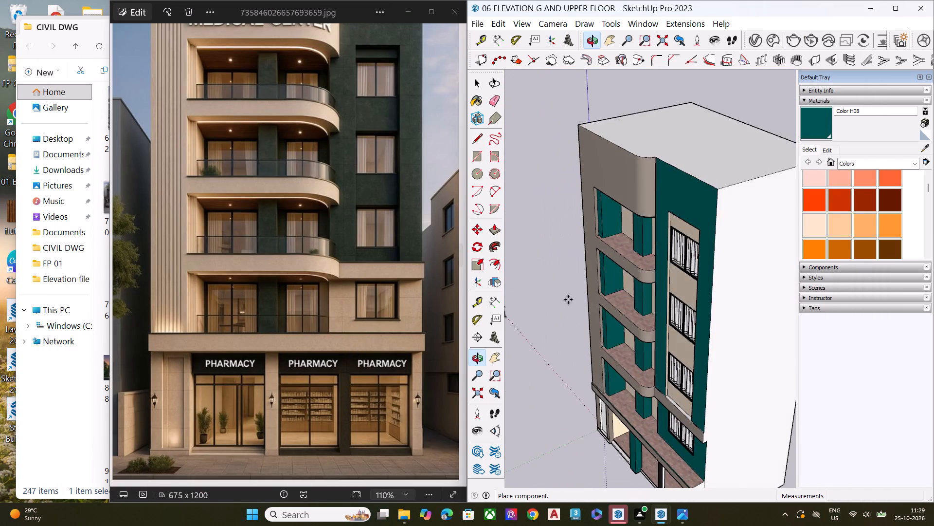
scroll(586, 302, down, 3)
scroll(585, 318, up, 1)
scroll(585, 322, down, 3)
scroll(586, 416, up, 6)
scroll(584, 423, down, 1)
scroll(584, 428, up, 9)
middle_drag(571, 428, 545, 315)
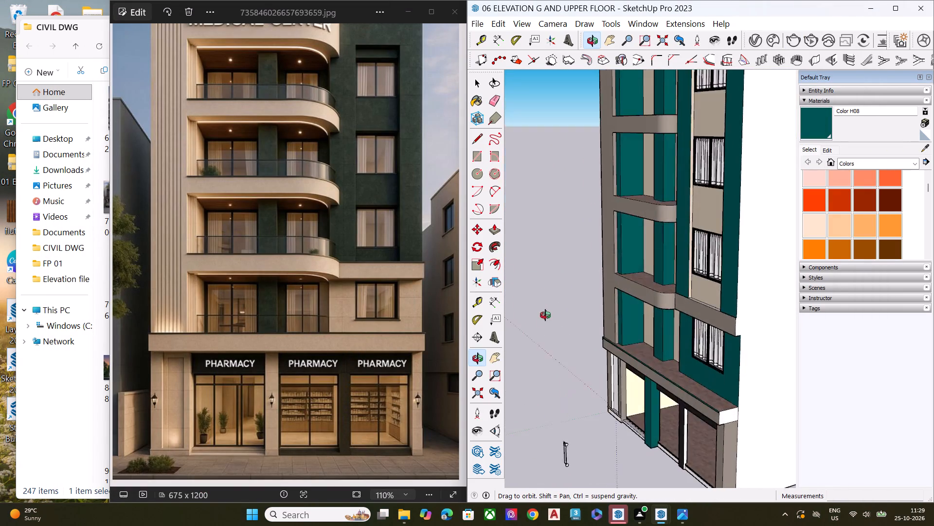
middle_drag(545, 315, 552, 286)
scroll(579, 413, up, 11)
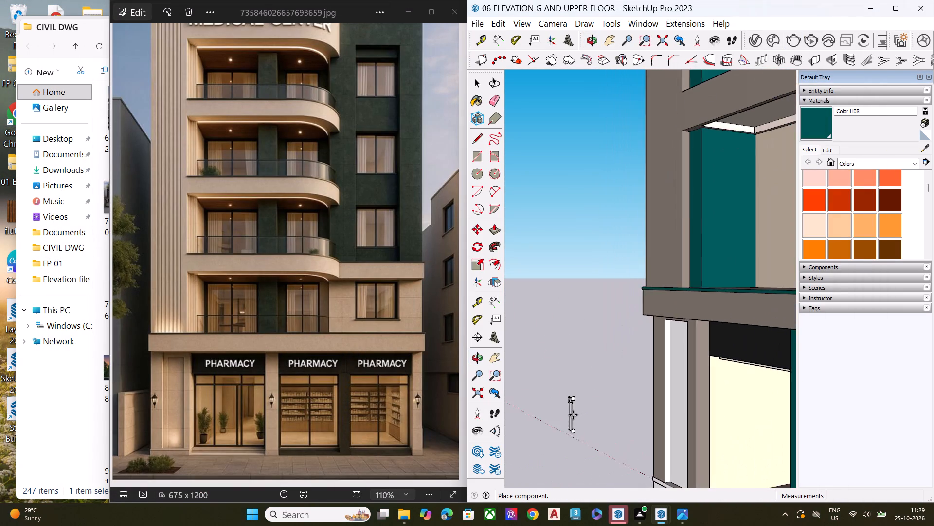
scroll(573, 415, up, 11)
scroll(573, 415, down, 1)
scroll(573, 415, up, 3)
scroll(573, 415, down, 2)
scroll(573, 415, up, 5)
scroll(573, 415, down, 1)
scroll(573, 415, up, 11)
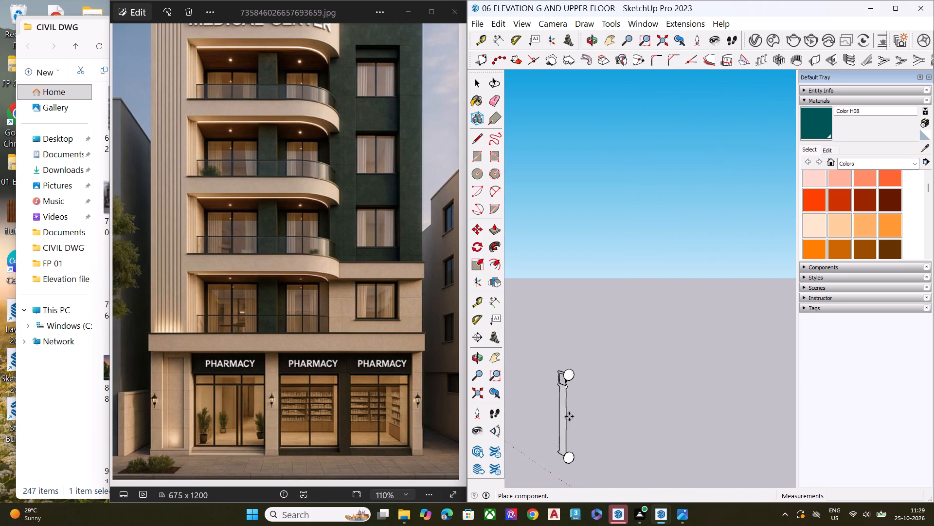
scroll(569, 416, up, 5)
scroll(569, 416, down, 1)
scroll(569, 416, up, 11)
click(569, 416)
middle_drag(579, 423, 613, 423)
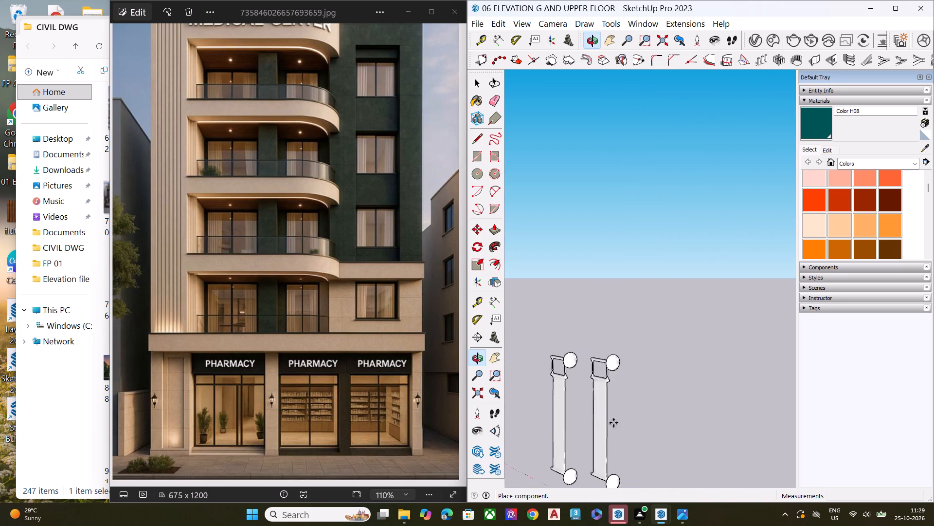
key(space)
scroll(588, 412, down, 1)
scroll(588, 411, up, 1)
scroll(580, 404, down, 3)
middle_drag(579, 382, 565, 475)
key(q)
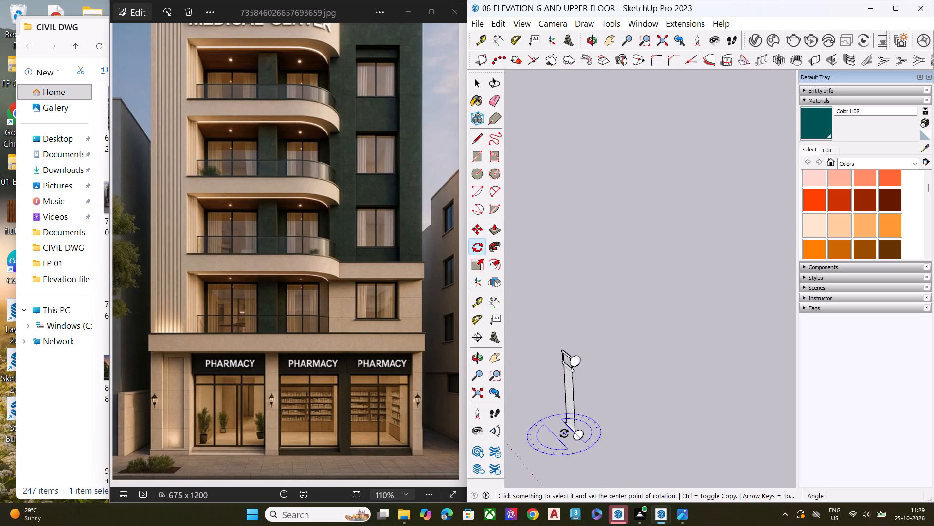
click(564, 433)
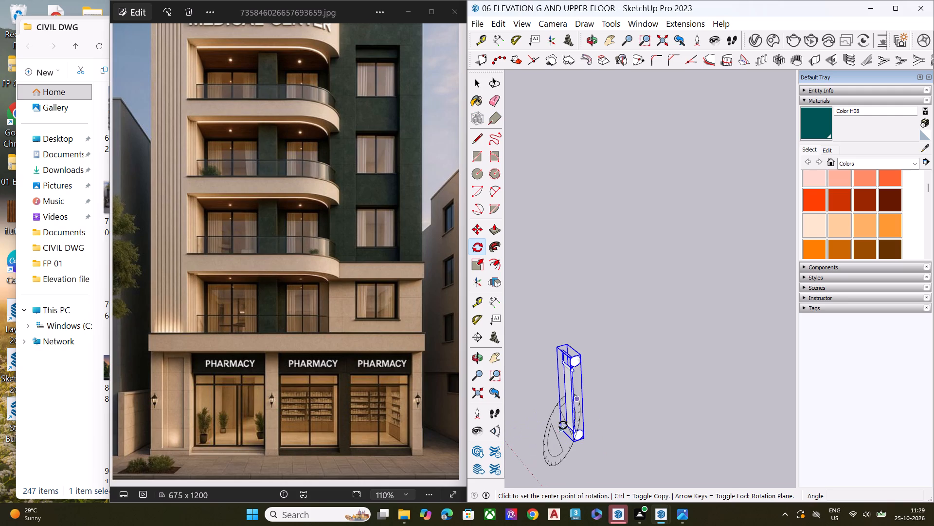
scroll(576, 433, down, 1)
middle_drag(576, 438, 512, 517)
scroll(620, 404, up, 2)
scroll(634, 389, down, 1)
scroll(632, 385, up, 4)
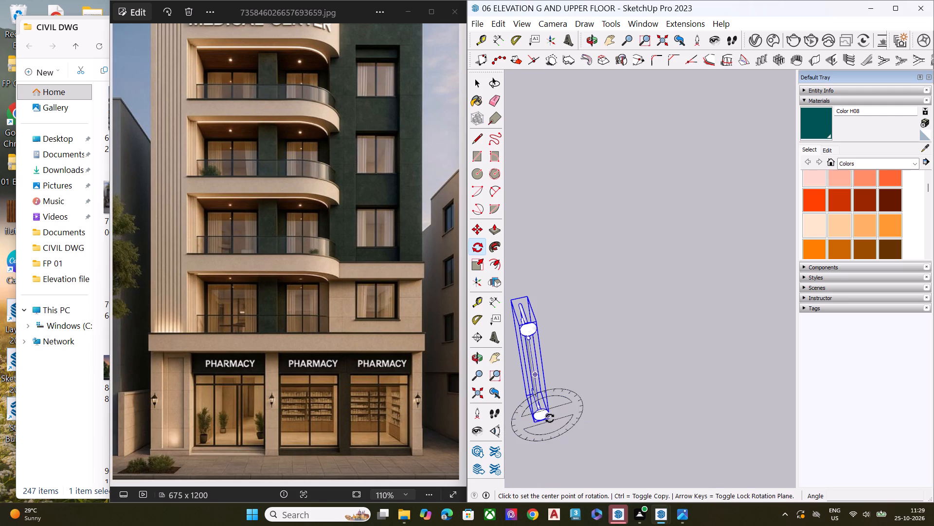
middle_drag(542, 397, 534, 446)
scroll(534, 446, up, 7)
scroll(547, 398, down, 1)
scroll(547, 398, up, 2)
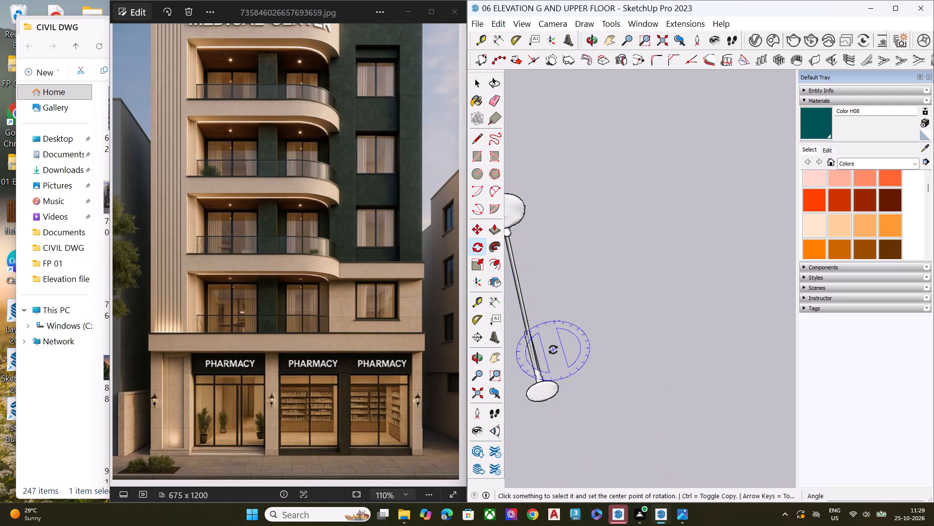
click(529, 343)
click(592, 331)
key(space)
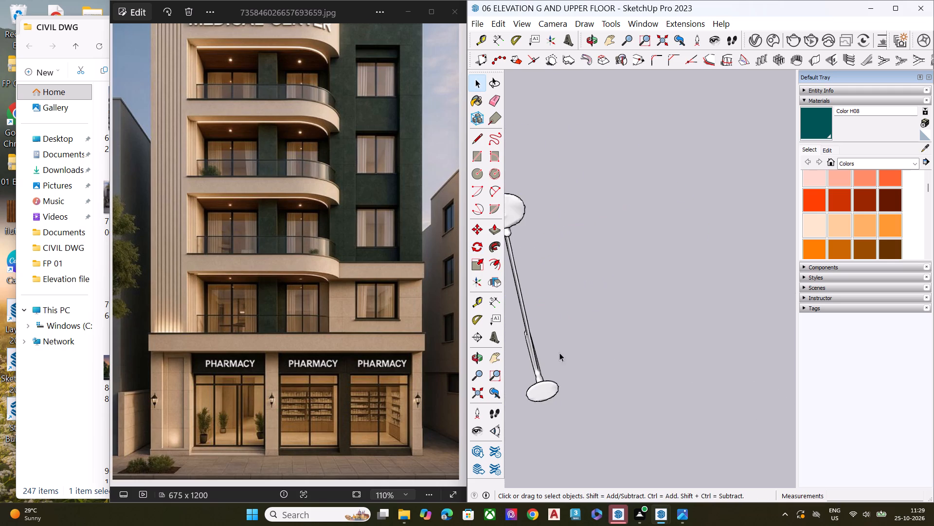
Rotate the placed banner sign about its vertical axis by roughly a quarter turn.
scroll(565, 355, down, 12)
click(555, 377)
scroll(555, 377, up, 6)
key(q)
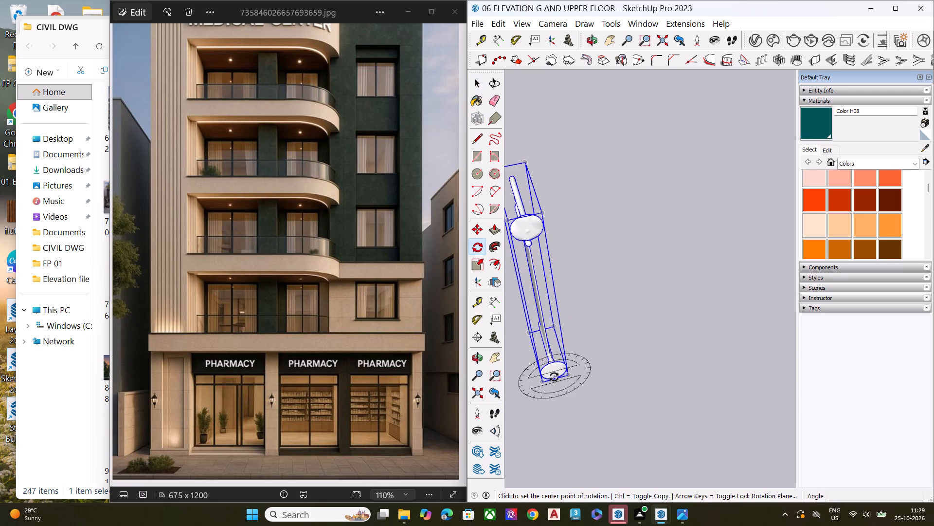
scroll(552, 378, up, 1)
scroll(552, 378, down, 1)
scroll(551, 378, up, 7)
scroll(570, 375, down, 1)
scroll(570, 375, up, 2)
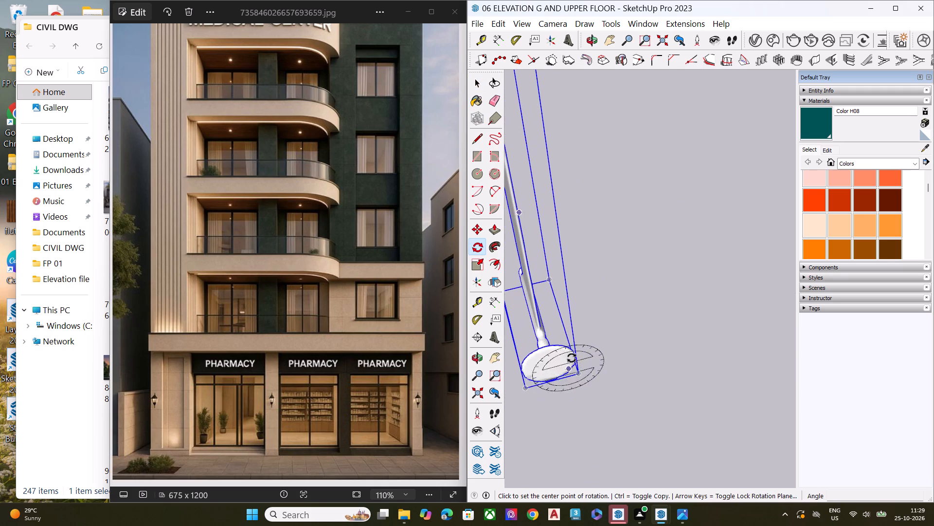
middle_drag(575, 367, 556, 413)
scroll(573, 197, up, 3)
scroll(566, 209, down, 1)
scroll(566, 209, up, 3)
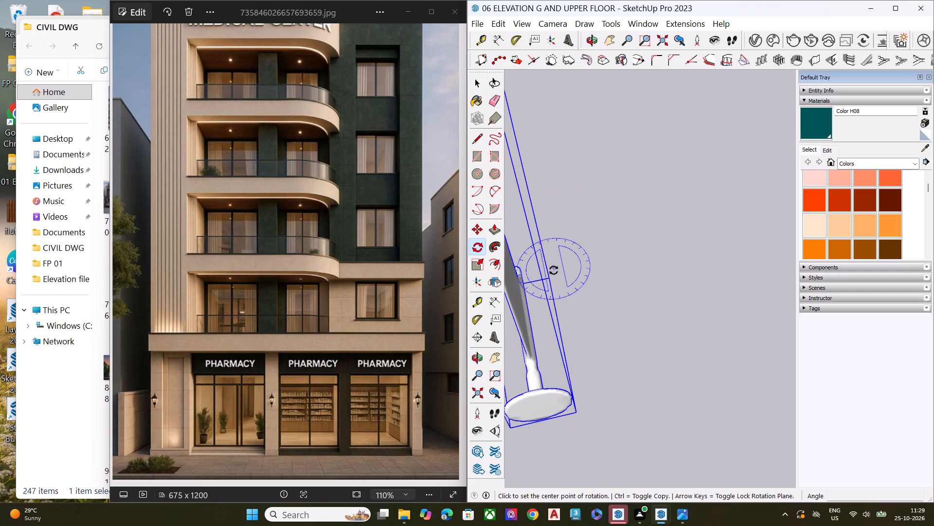
click(557, 280)
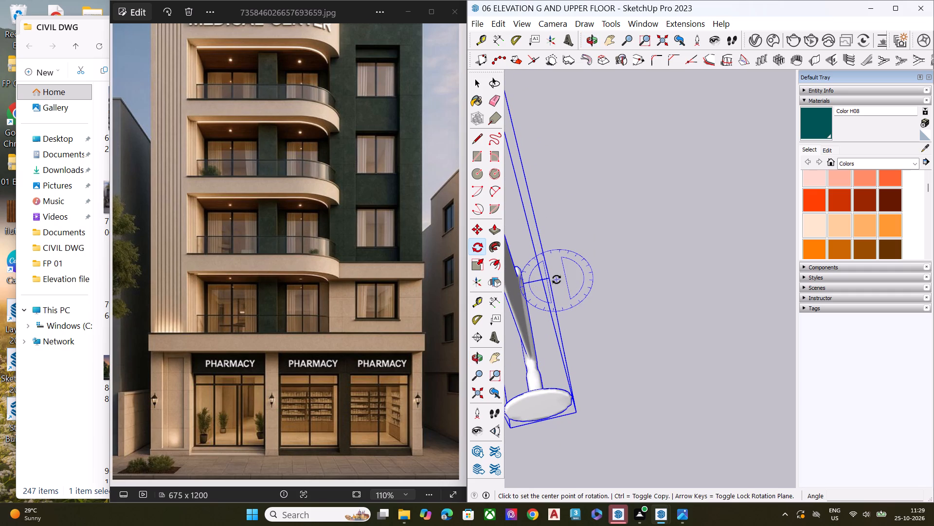
click(598, 276)
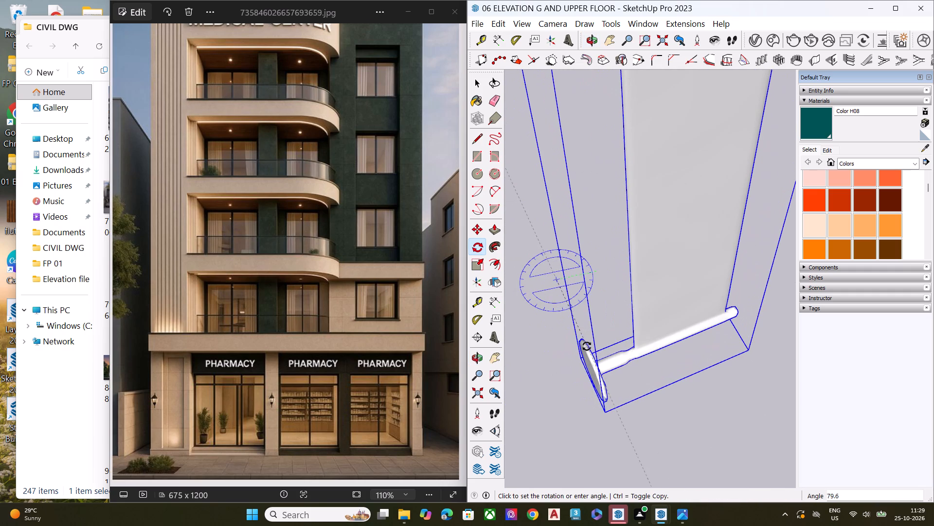
click(575, 351)
key(space)
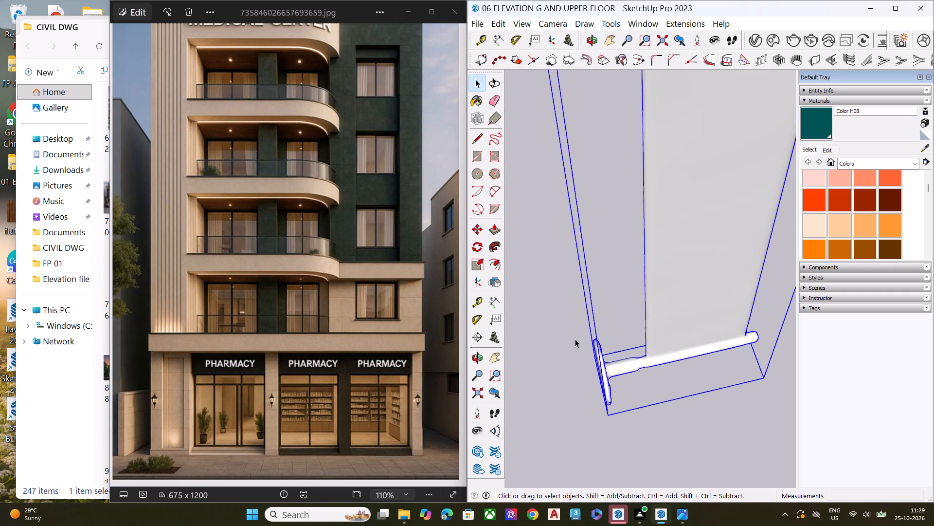
Rotate the banner sign about half a turn around its vertical axis so its wall-mount discs face the opposite way.
middle_drag(589, 330, 658, 244)
key(m)
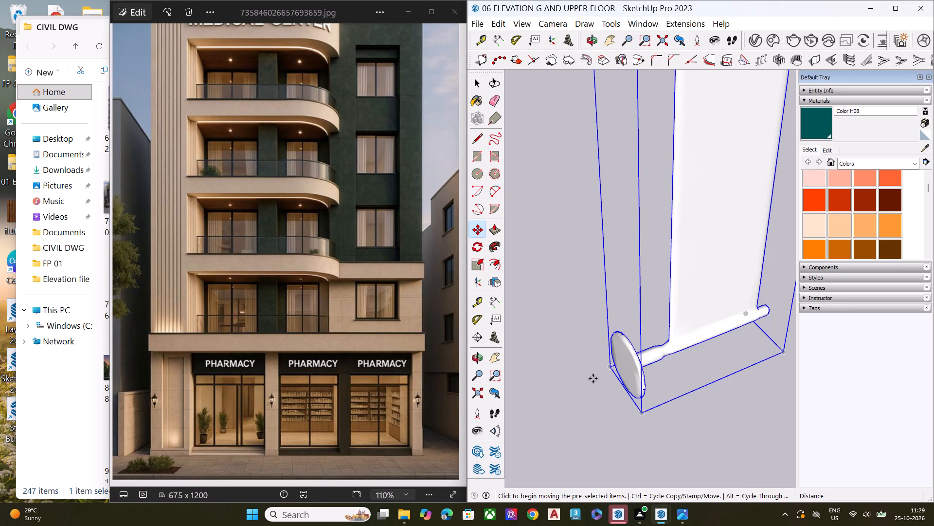
scroll(506, 331, down, 6)
middle_drag(601, 350, 590, 368)
key(q)
scroll(608, 368, up, 2)
scroll(607, 368, down, 1)
scroll(606, 369, up, 1)
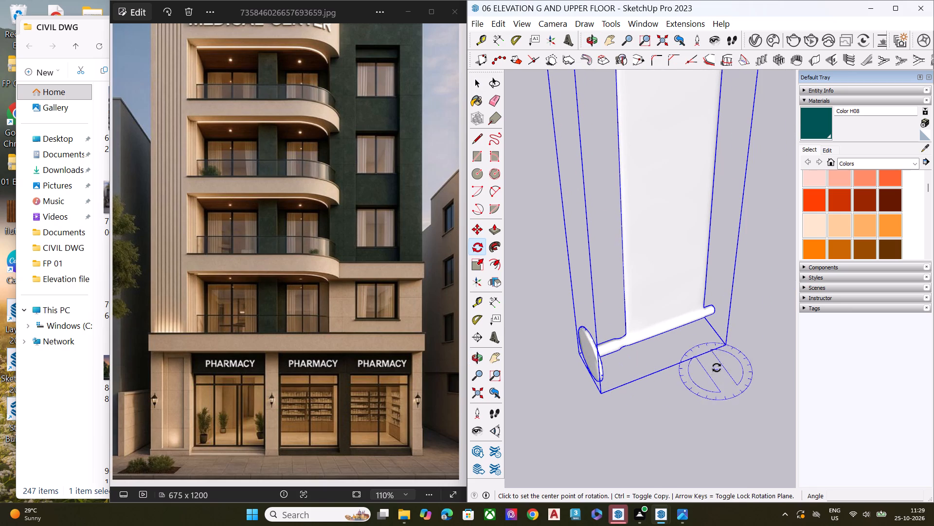
click(713, 354)
click(736, 382)
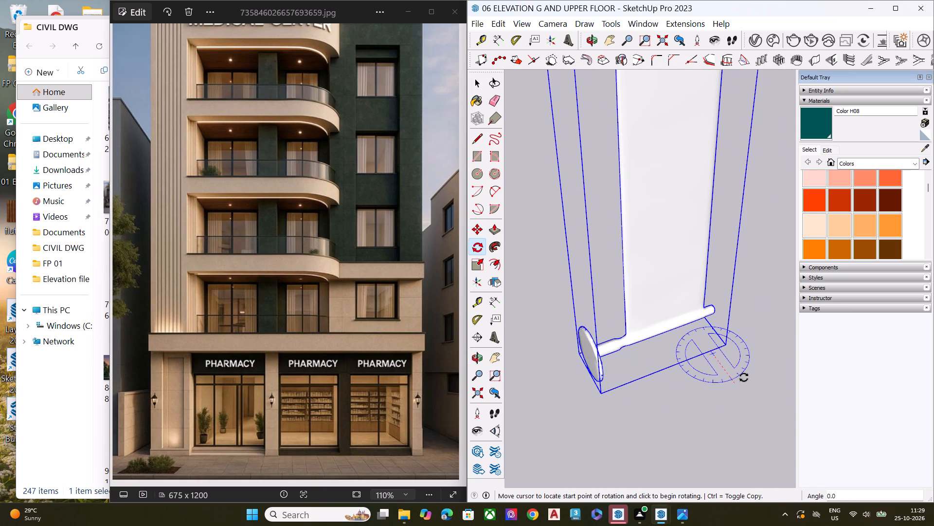
click(696, 321)
key(space)
scroll(581, 305, down, 8)
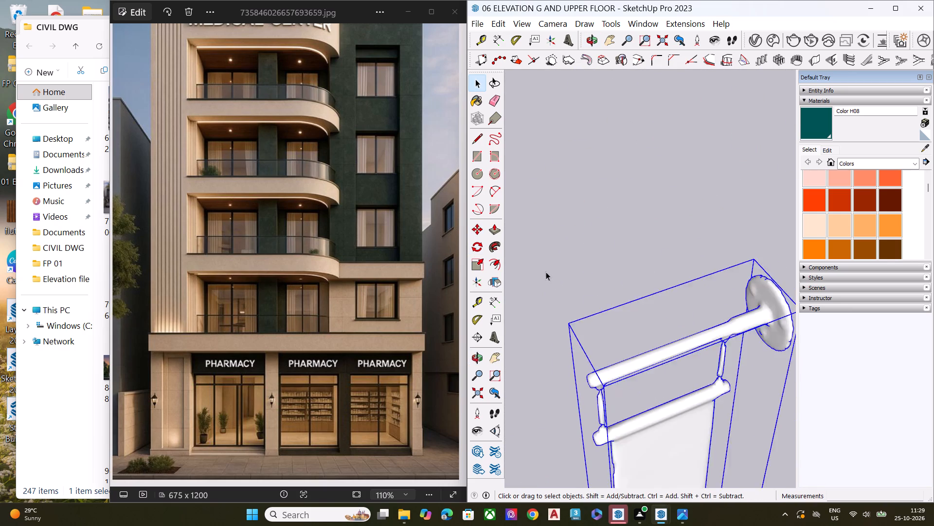
Move the banner sign by its upper mount-side corner onto the ground-floor corner column's face, just beneath the overhanging beam.
scroll(554, 261, up, 2)
scroll(565, 261, down, 4)
scroll(572, 266, up, 1)
scroll(570, 266, down, 2)
scroll(561, 265, up, 1)
scroll(560, 265, down, 2)
scroll(560, 265, up, 1)
scroll(560, 265, down, 4)
middle_drag(604, 332, 572, 300)
key(m)
scroll(629, 428, down, 1)
scroll(629, 428, up, 6)
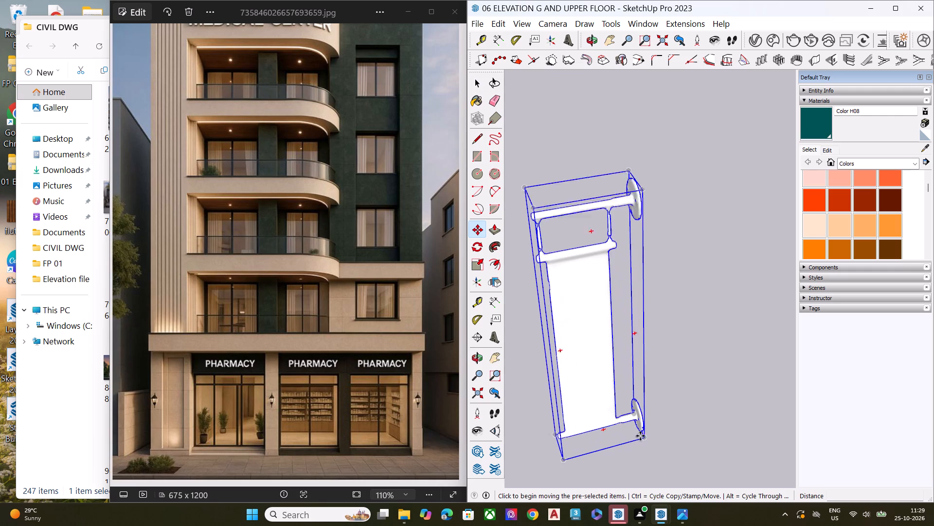
scroll(640, 436, up, 3)
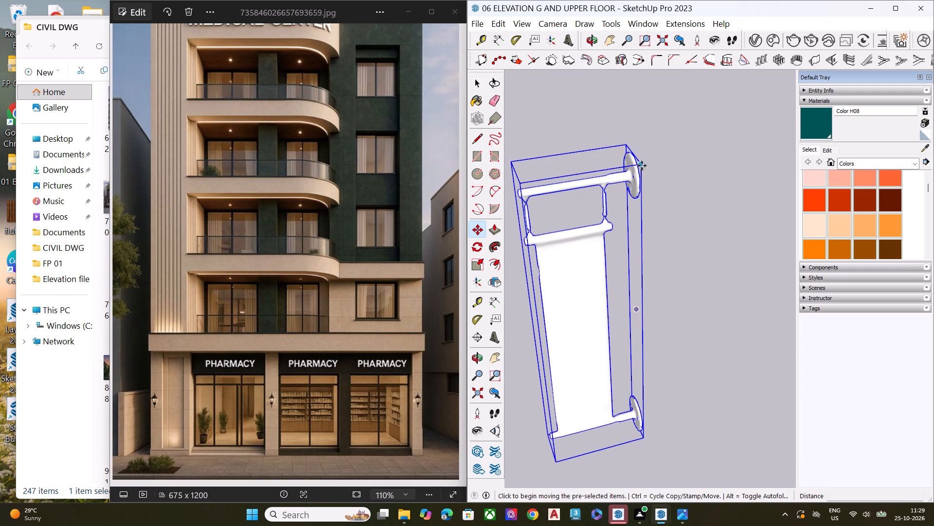
click(643, 166)
scroll(526, 175, down, 2)
scroll(525, 173, up, 2)
scroll(525, 173, down, 11)
scroll(578, 191, up, 1)
scroll(579, 196, down, 2)
scroll(579, 197, up, 1)
scroll(579, 201, down, 5)
scroll(575, 207, up, 1)
scroll(574, 208, down, 4)
scroll(569, 213, up, 1)
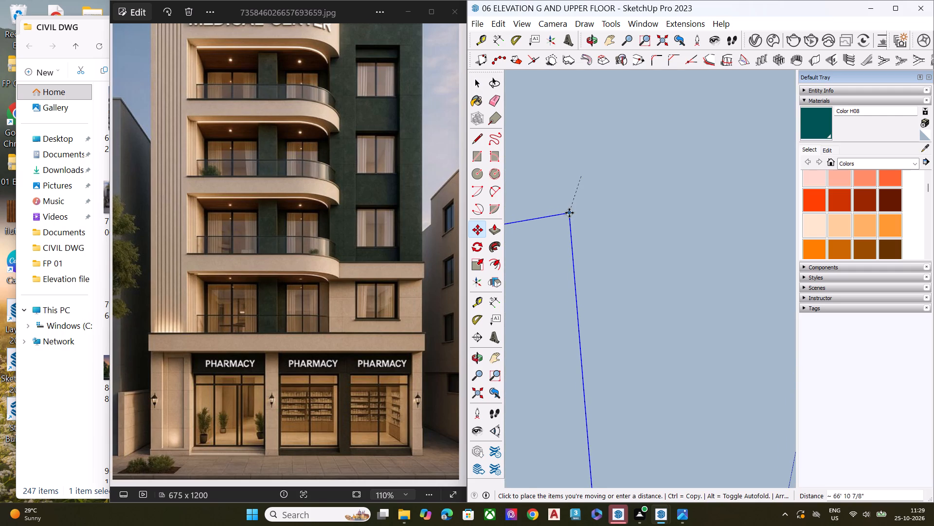
scroll(569, 213, down, 2)
scroll(569, 213, up, 1)
scroll(569, 213, down, 2)
scroll(569, 214, up, 1)
scroll(569, 215, down, 10)
scroll(569, 221, up, 1)
scroll(569, 225, down, 3)
scroll(569, 232, up, 1)
scroll(569, 232, down, 4)
scroll(570, 232, up, 1)
scroll(570, 232, down, 6)
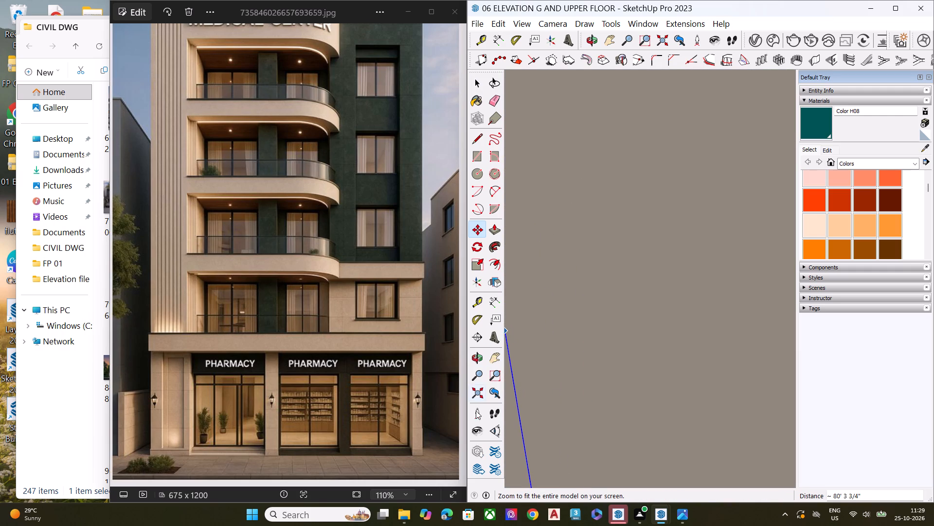
click(479, 397)
scroll(593, 314, down, 5)
middle_drag(559, 369, 562, 209)
scroll(549, 299, up, 2)
scroll(548, 318, down, 1)
scroll(548, 319, up, 1)
scroll(550, 322, down, 1)
scroll(557, 336, up, 3)
scroll(555, 393, up, 6)
scroll(571, 411, down, 2)
scroll(572, 412, up, 6)
scroll(577, 403, down, 2)
scroll(577, 403, up, 9)
middle_drag(597, 397, 599, 325)
scroll(599, 325, up, 7)
scroll(588, 402, down, 4)
scroll(595, 339, down, 8)
scroll(596, 432, up, 6)
scroll(596, 432, down, 2)
scroll(596, 432, up, 4)
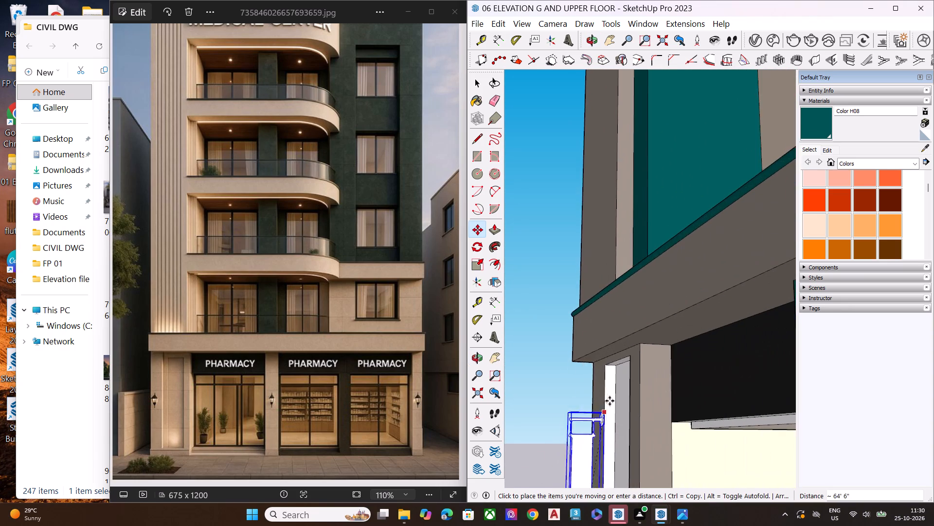
scroll(611, 388, up, 5)
scroll(609, 386, down, 2)
scroll(609, 386, up, 13)
scroll(594, 329, up, 6)
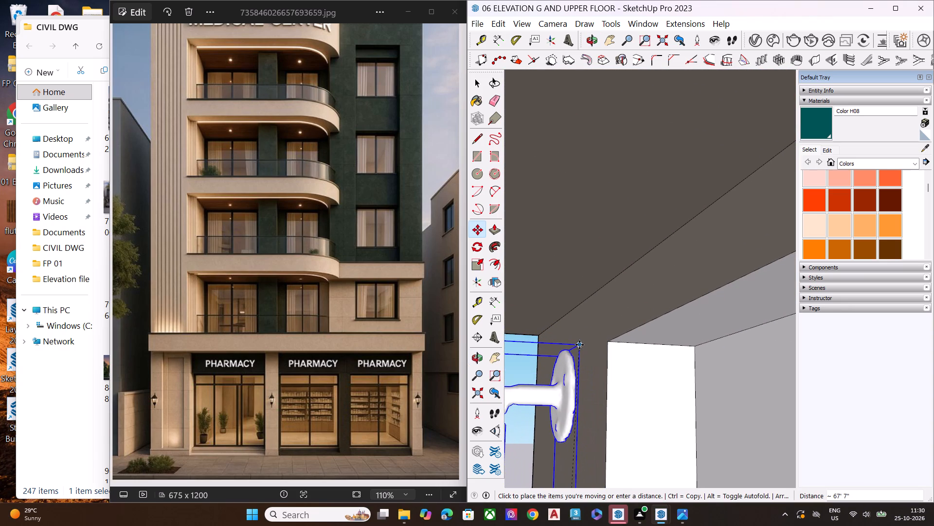
click(579, 345)
Scale the banner sign outward from the corner column along the red axis by a factor of about 1.50.
scroll(528, 269, down, 5)
scroll(548, 278, up, 2)
scroll(551, 280, down, 11)
scroll(566, 298, up, 2)
scroll(566, 298, down, 1)
scroll(566, 298, up, 1)
scroll(566, 298, down, 1)
scroll(587, 261, down, 2)
scroll(587, 261, up, 1)
scroll(587, 261, down, 7)
scroll(588, 252, up, 1)
scroll(588, 252, down, 7)
middle_drag(588, 264, 598, 297)
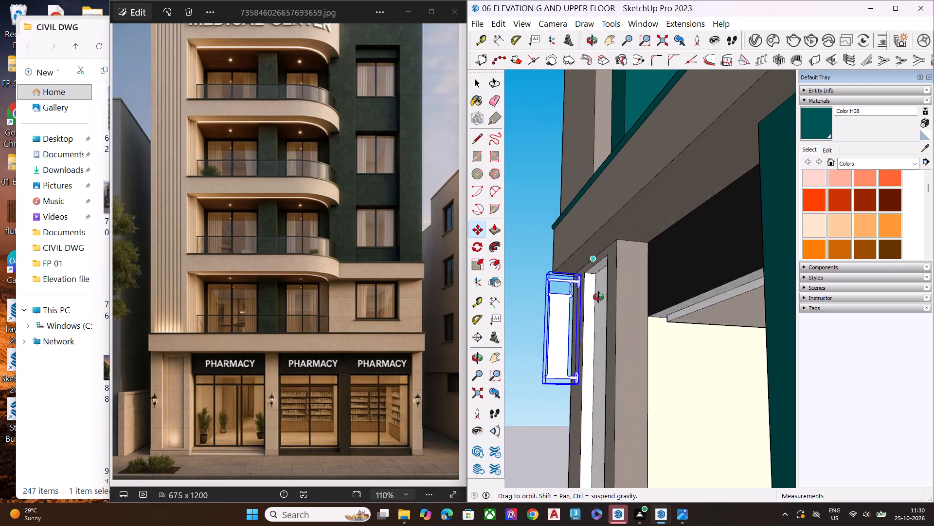
middle_drag(598, 297, 601, 326)
scroll(581, 326, up, 9)
key(s)
scroll(545, 336, down, 6)
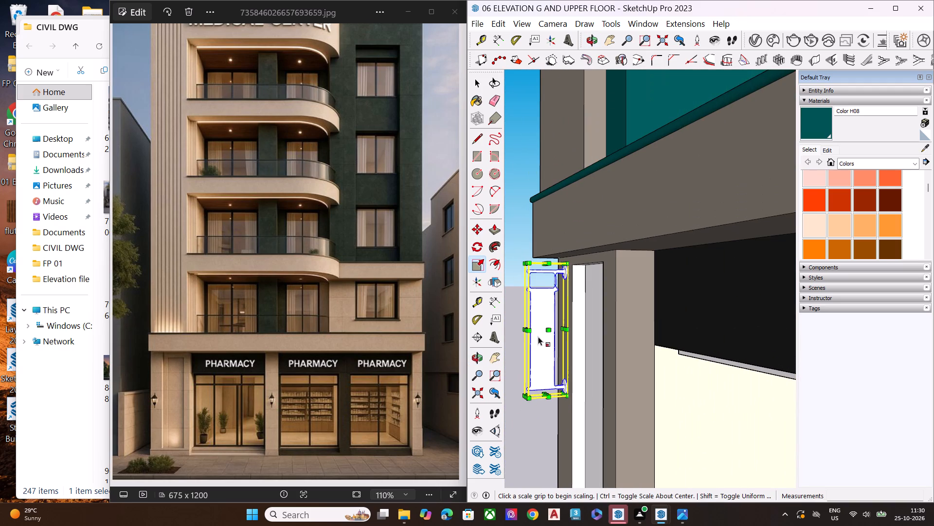
click(523, 331)
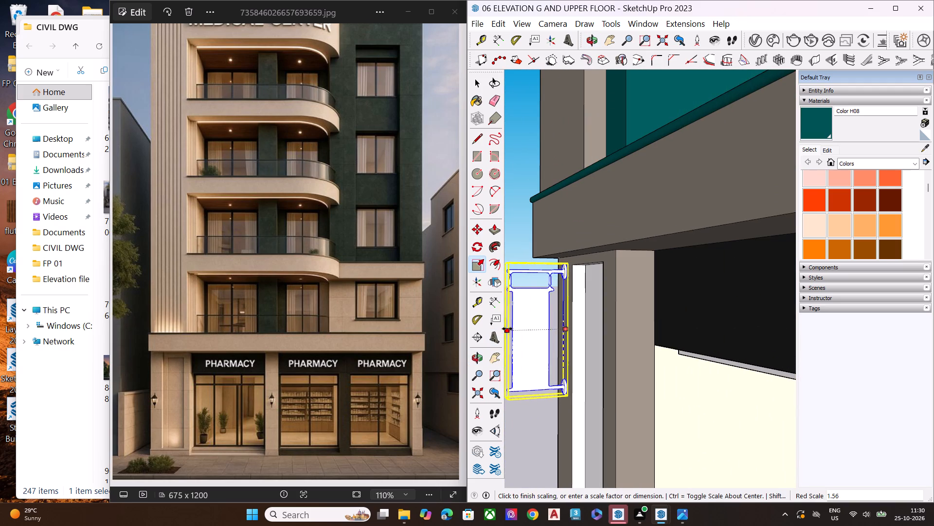
scroll(510, 332, down, 3)
scroll(512, 334, up, 1)
scroll(513, 334, down, 4)
scroll(518, 333, up, 1)
scroll(519, 334, down, 4)
click(511, 340)
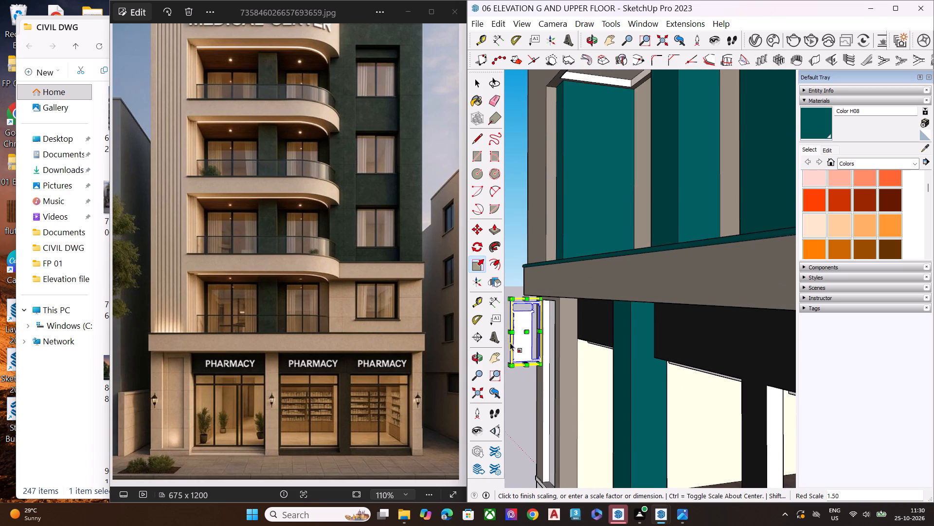
scroll(529, 353, down, 6)
scroll(529, 353, up, 1)
scroll(529, 354, down, 1)
middle_drag(539, 352, 548, 317)
scroll(522, 346, up, 3)
key(space)
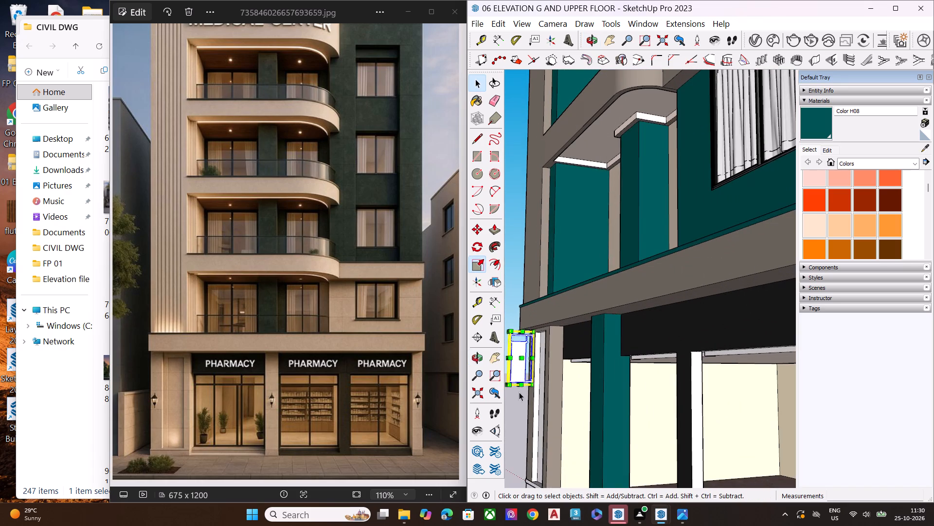
click(515, 405)
Examine the whole building from the front, the side and below to check the banner sign against the facade.
scroll(540, 354, down, 5)
middle_drag(544, 367, 756, 367)
scroll(579, 346, down, 4)
scroll(582, 346, up, 2)
scroll(588, 348, down, 5)
middle_drag(583, 363, 686, 361)
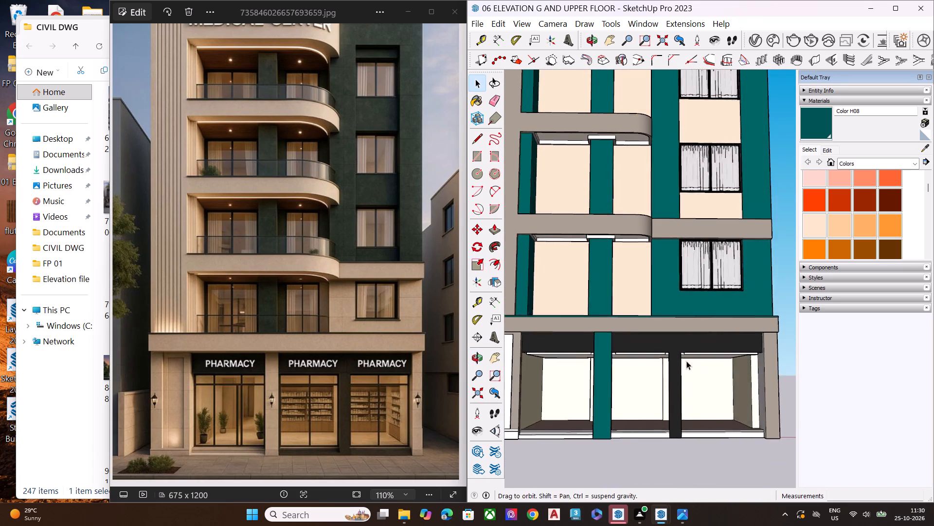
middle_drag(686, 361, 685, 361)
scroll(621, 360, down, 3)
middle_drag(534, 389, 741, 369)
middle_drag(572, 390, 708, 387)
scroll(694, 426, up, 1)
scroll(691, 429, down, 1)
scroll(689, 431, up, 2)
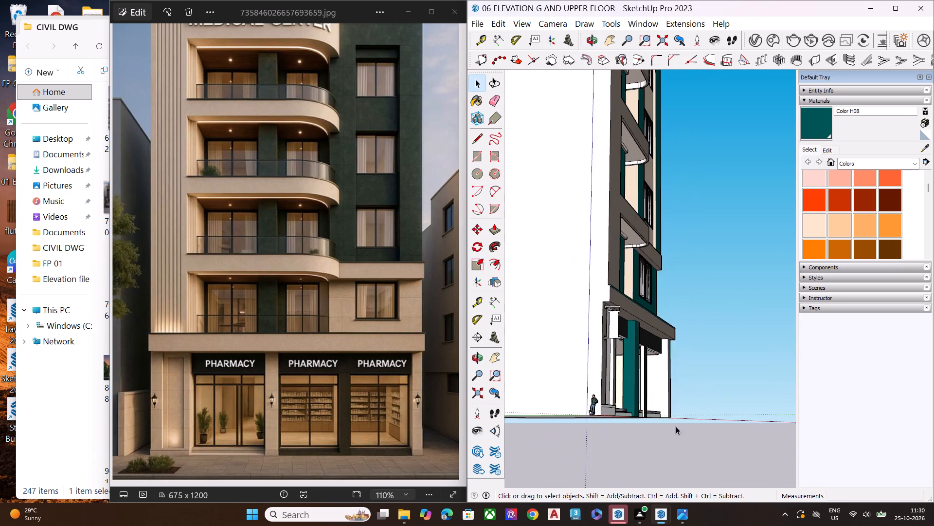
middle_drag(649, 370, 499, 452)
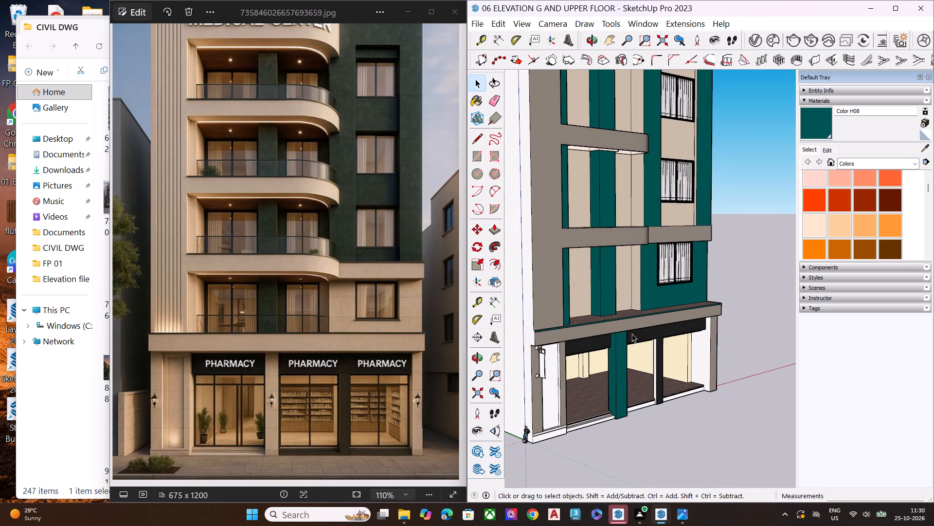
scroll(634, 218, down, 7)
middle_drag(624, 352, 633, 248)
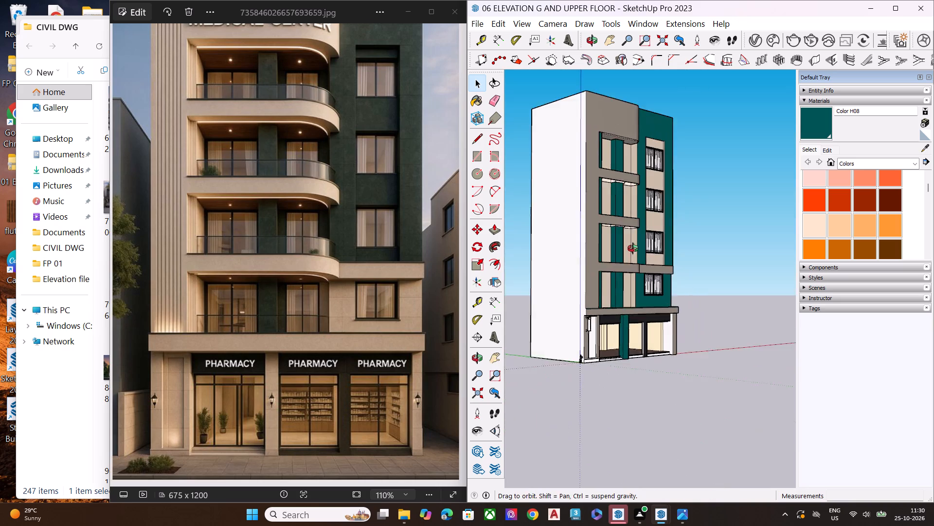
middle_drag(633, 248, 653, 198)
scroll(657, 197, up, 2)
key(space)
double_click(706, 259)
key(space)
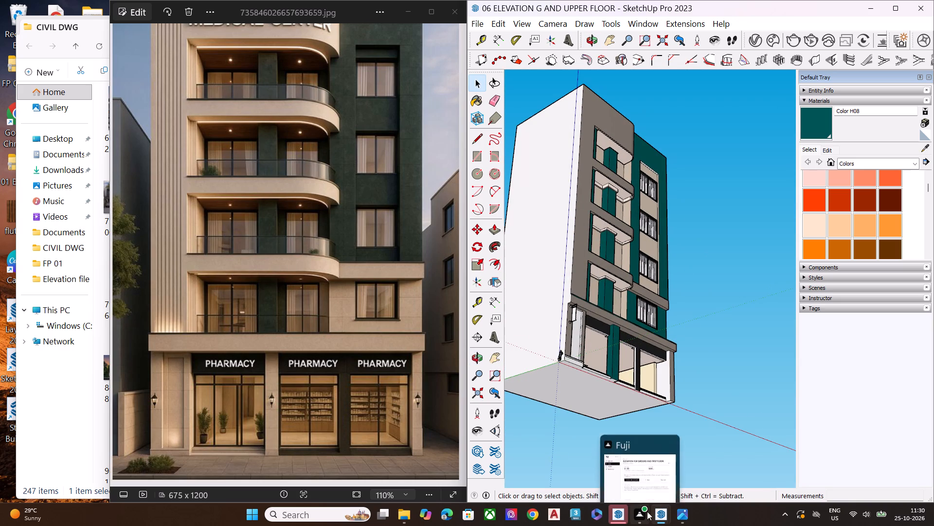